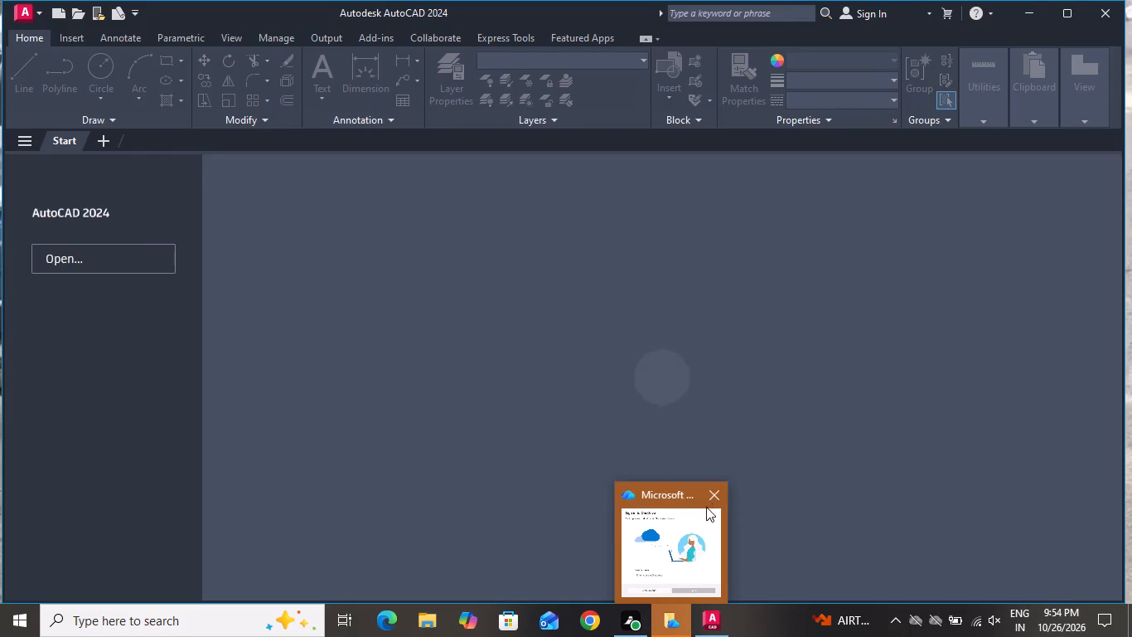
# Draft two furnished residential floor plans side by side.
# Dismiss the OneDrive sign-in window and start a new blank drawing.
pyautogui.click(723, 494)
pyautogui.click(73, 291)
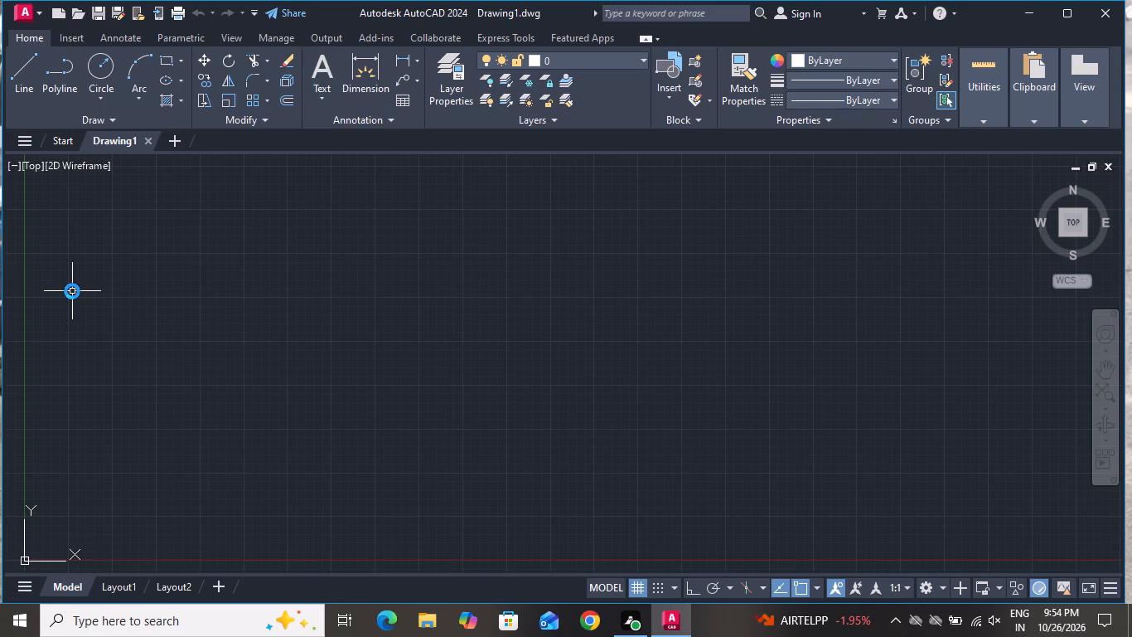
# Turn on command history logging with LOGFILEON.
pyautogui.write('lo')
pyautogui.press('g')
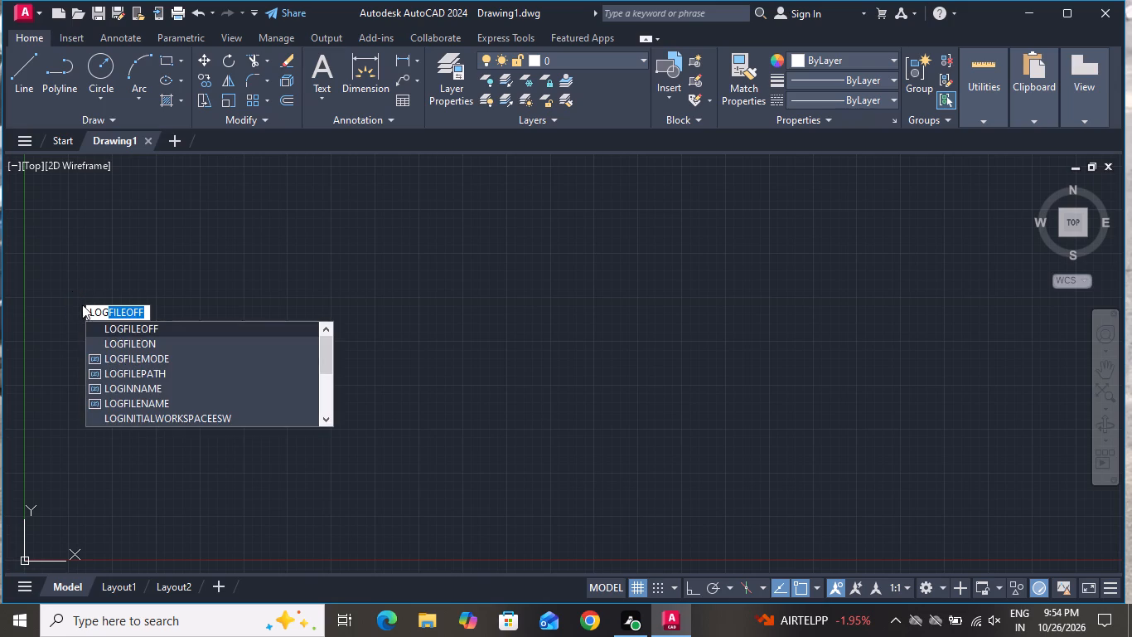
pyautogui.click(127, 350)
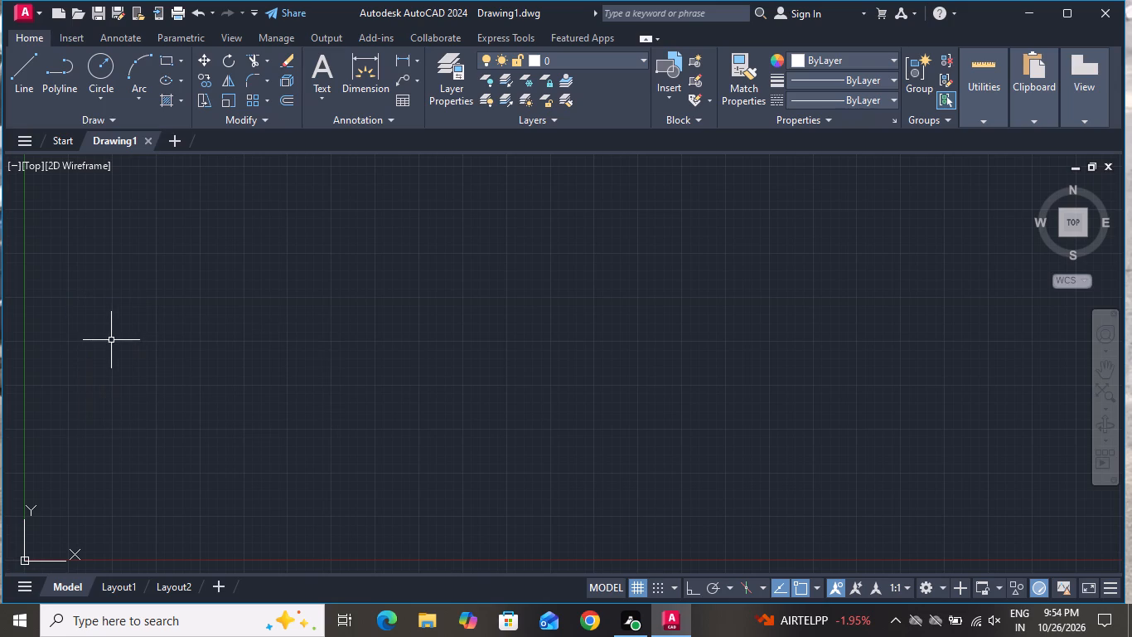
# Configure the drawing units to Engineering length type with 0'-0" precision.
pyautogui.write('un')
pyautogui.press('space')
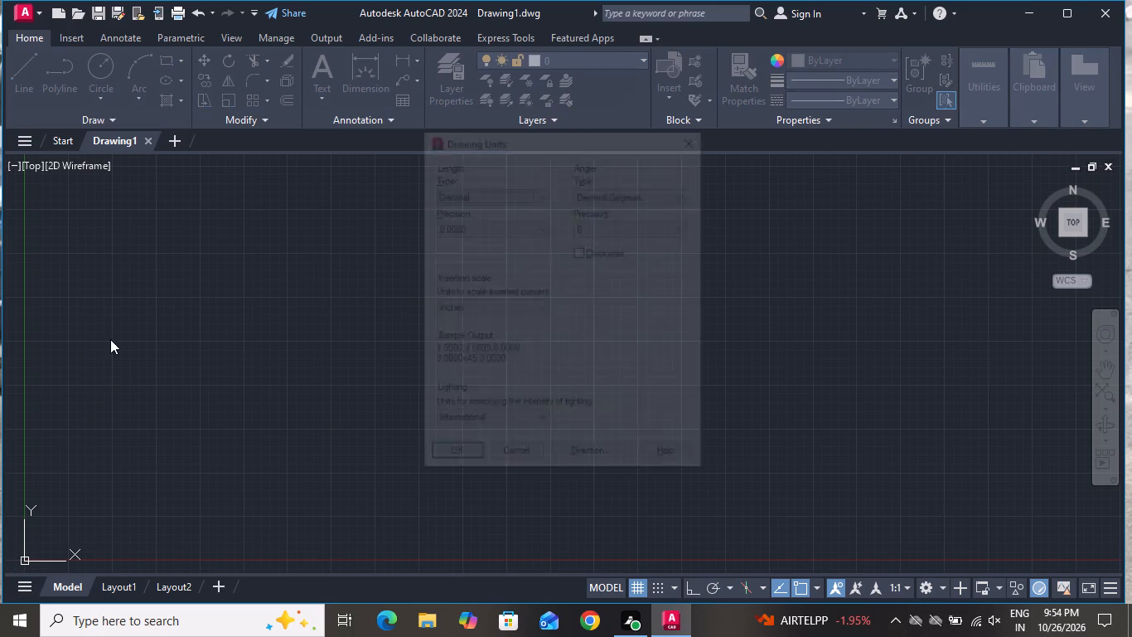
pyautogui.click(518, 196)
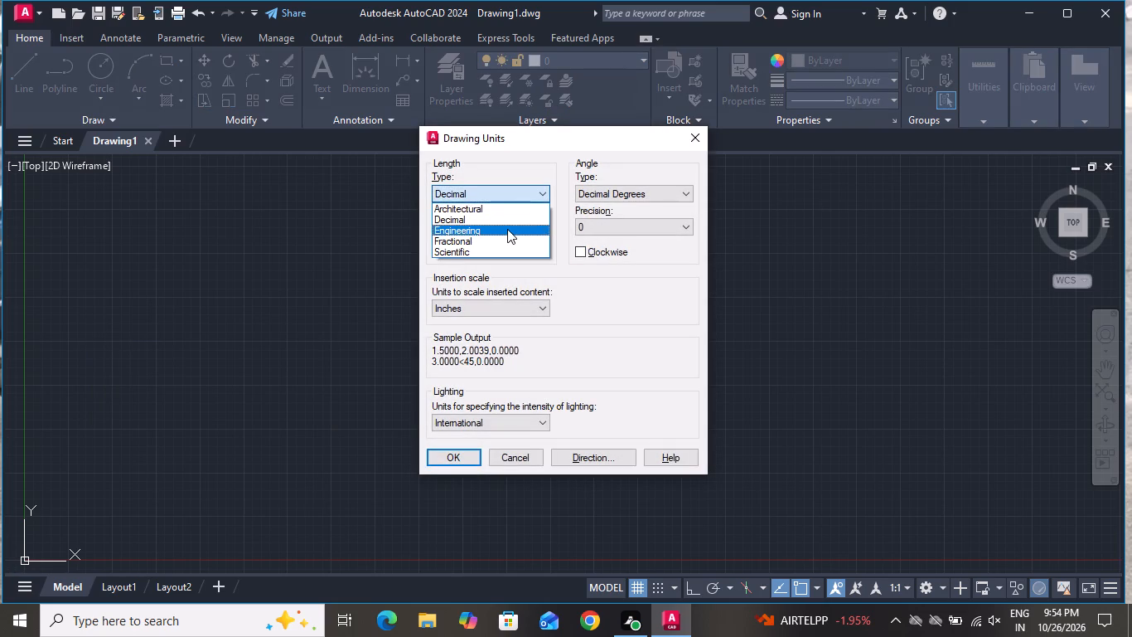
pyautogui.click(507, 229)
pyautogui.click(498, 231)
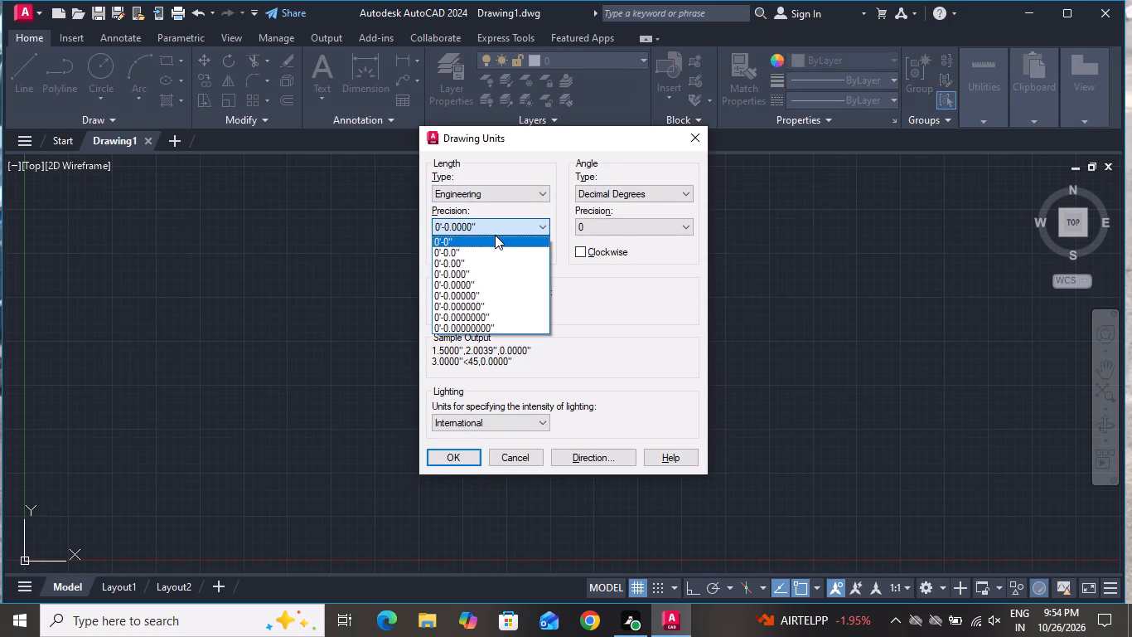
pyautogui.click(490, 239)
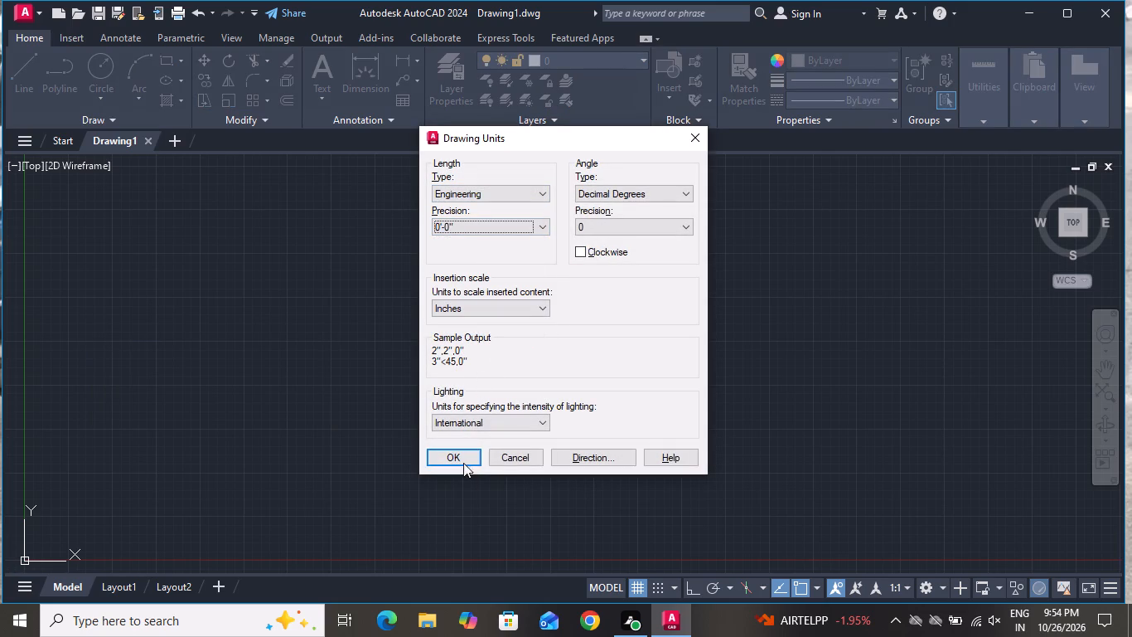
pyautogui.click(465, 458)
# Modify the Standard dimension style to Engineering primary units with 0'-0" precision and set it as the current style.
pyautogui.write('d')
pyautogui.press('space')
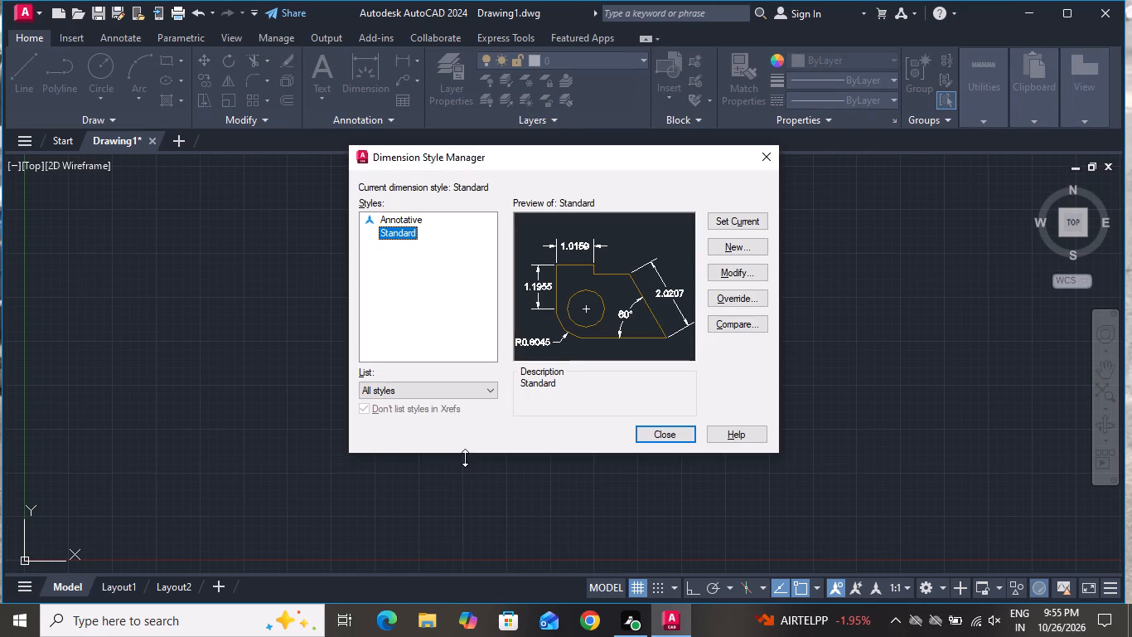
pyautogui.click(760, 270)
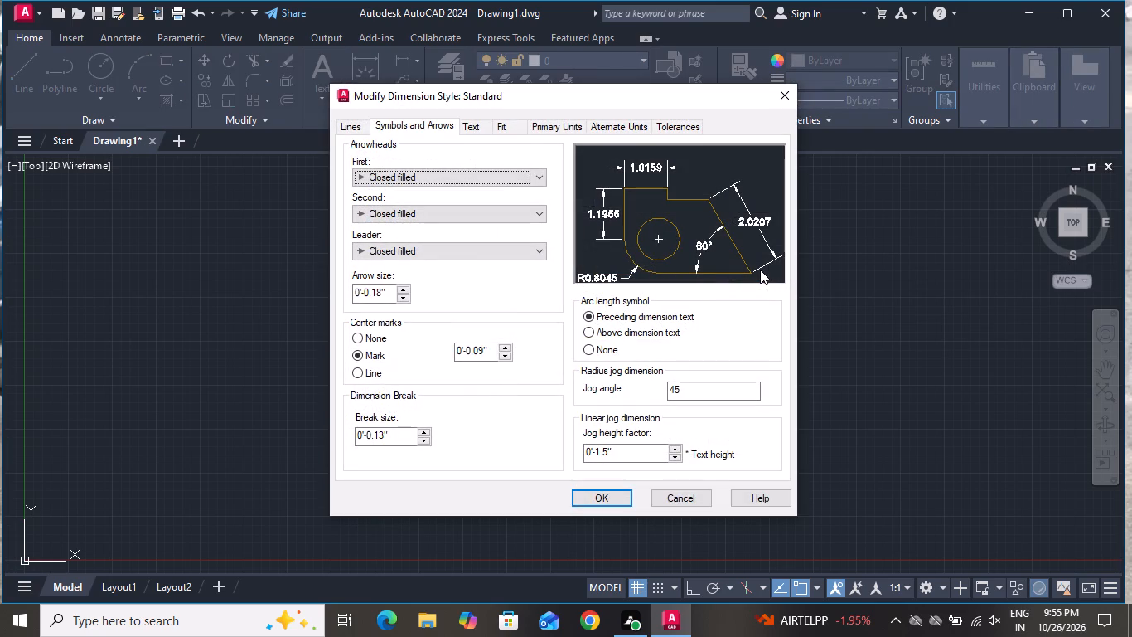
pyautogui.click(549, 121)
pyautogui.click(521, 163)
pyautogui.click(508, 194)
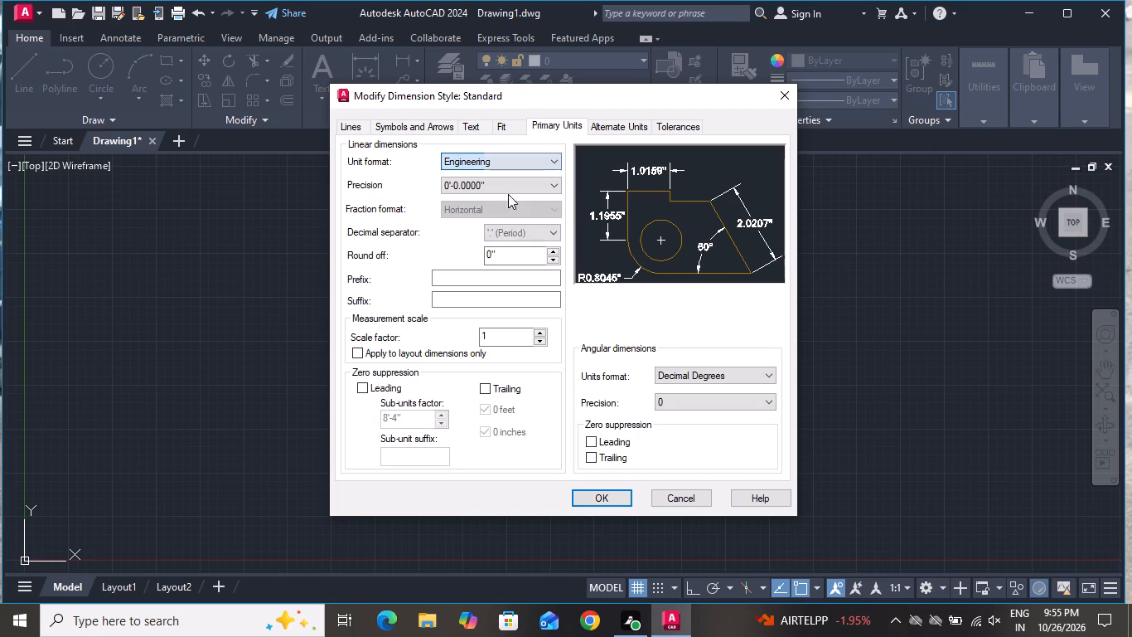
pyautogui.click(506, 184)
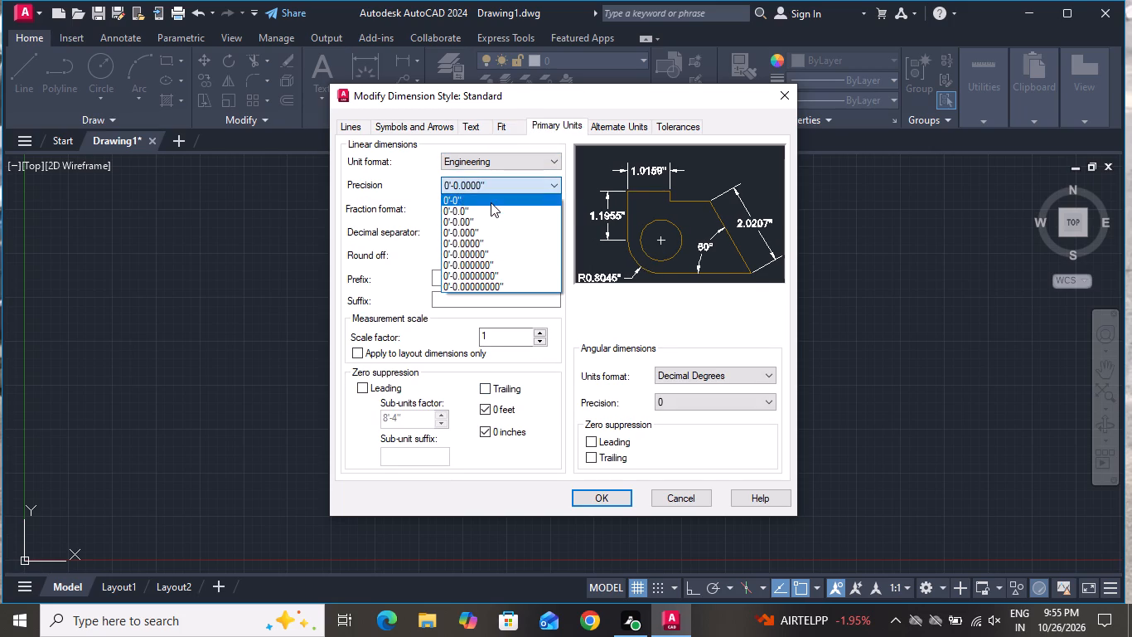
pyautogui.click(491, 202)
pyautogui.click(593, 507)
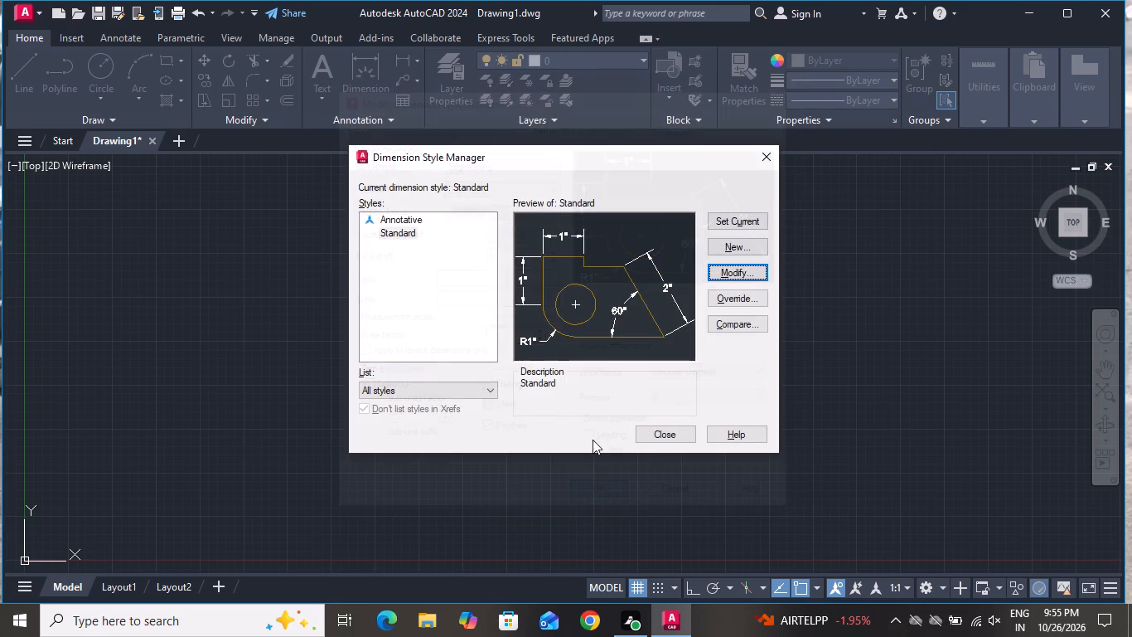
pyautogui.click(730, 217)
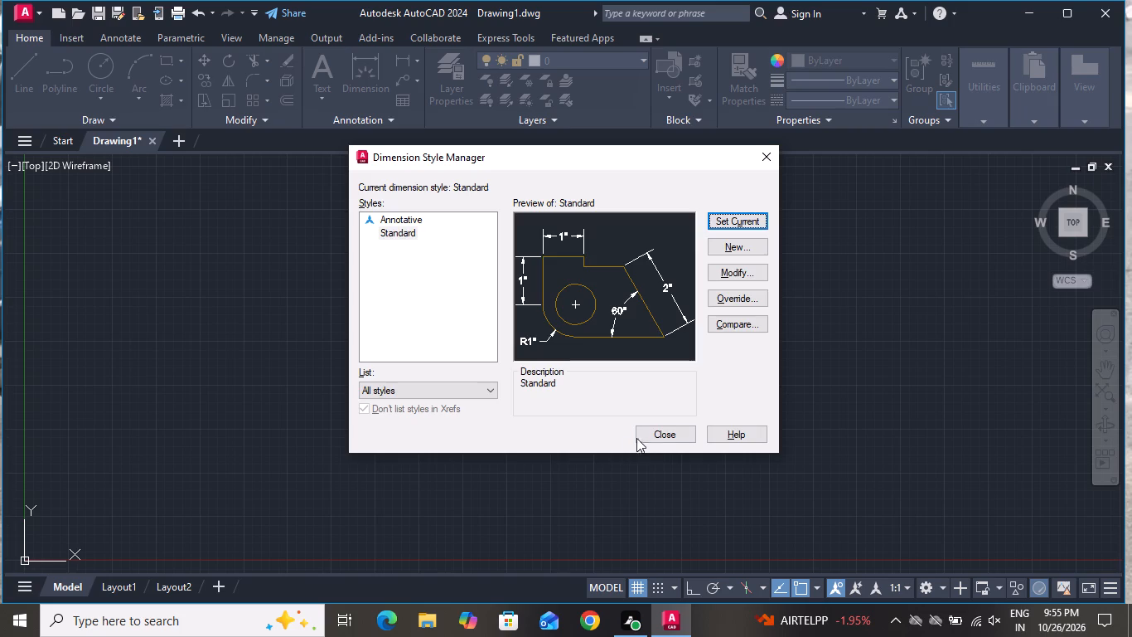
pyautogui.click(656, 435)
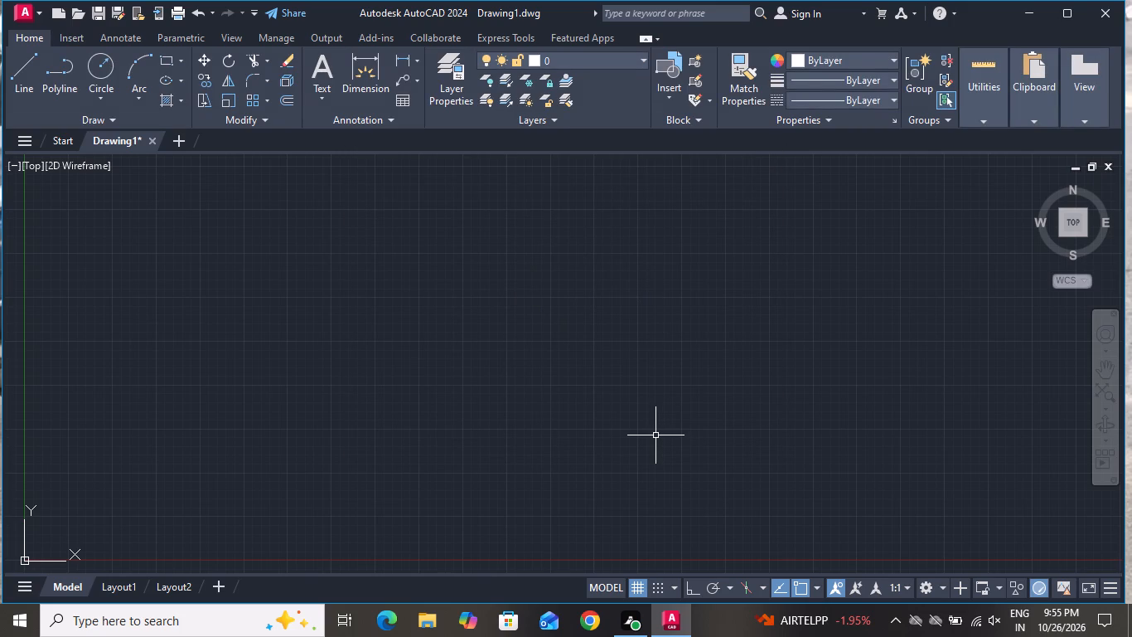
# Begin a line from a point in the empty drawing area with Ortho mode turned on.
pyautogui.click(18, 86)
pyautogui.click(691, 591)
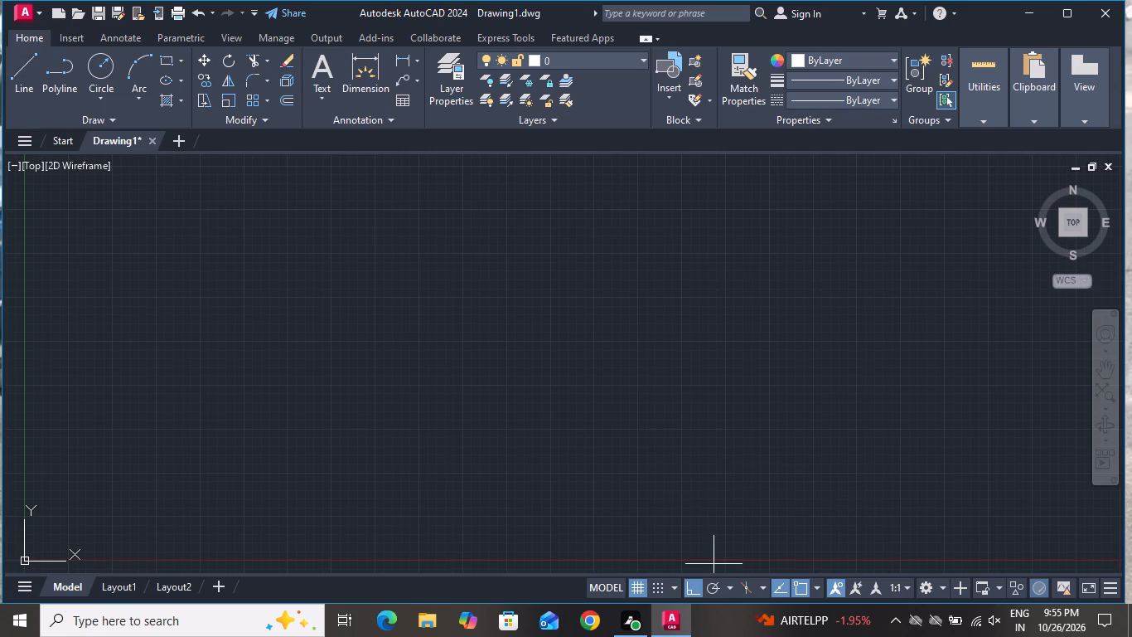
pyautogui.click(345, 498)
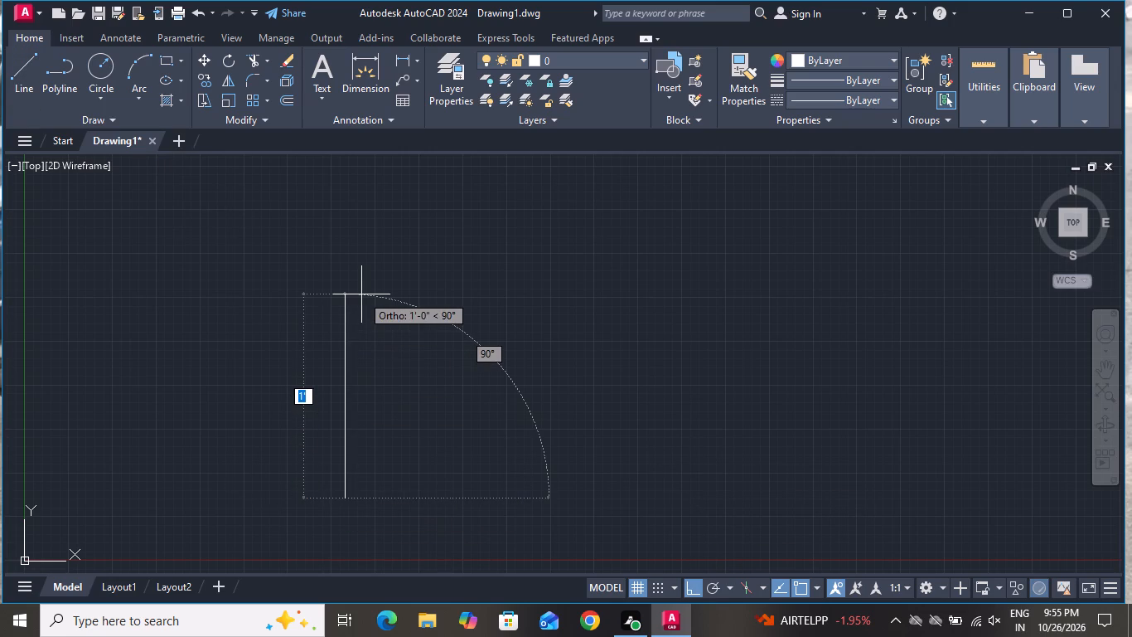
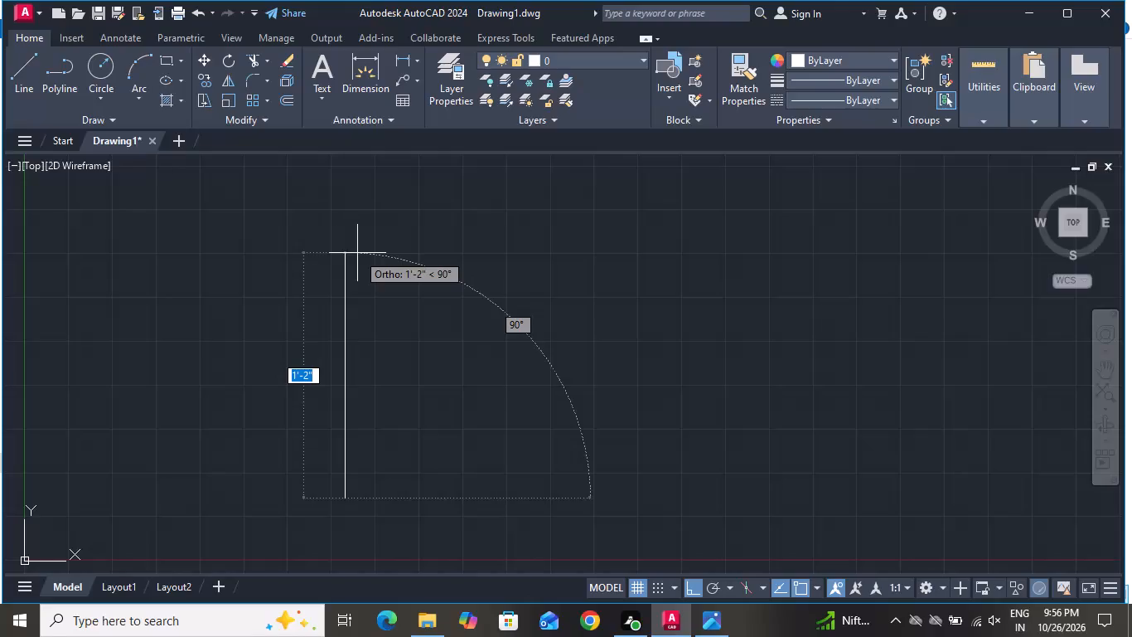
# Finish the started line as a 35' vertical segment going upward and end the Line command.
pyautogui.write('36')
pyautogui.press('BackSpace')
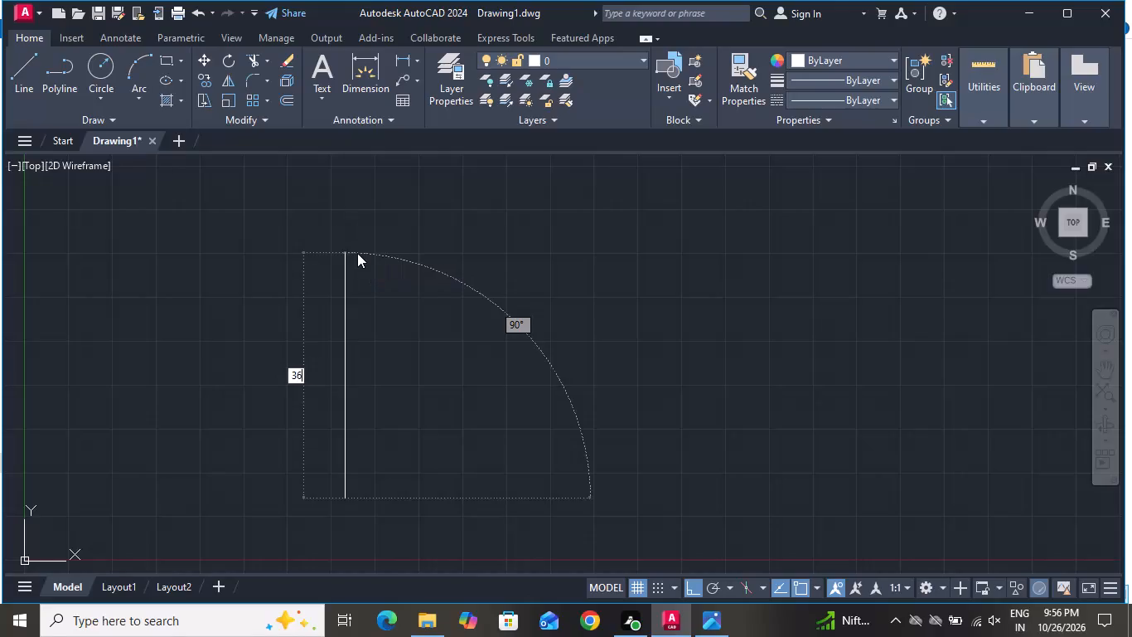
pyautogui.press('5')
pyautogui.press("'")
pyautogui.press('Return')
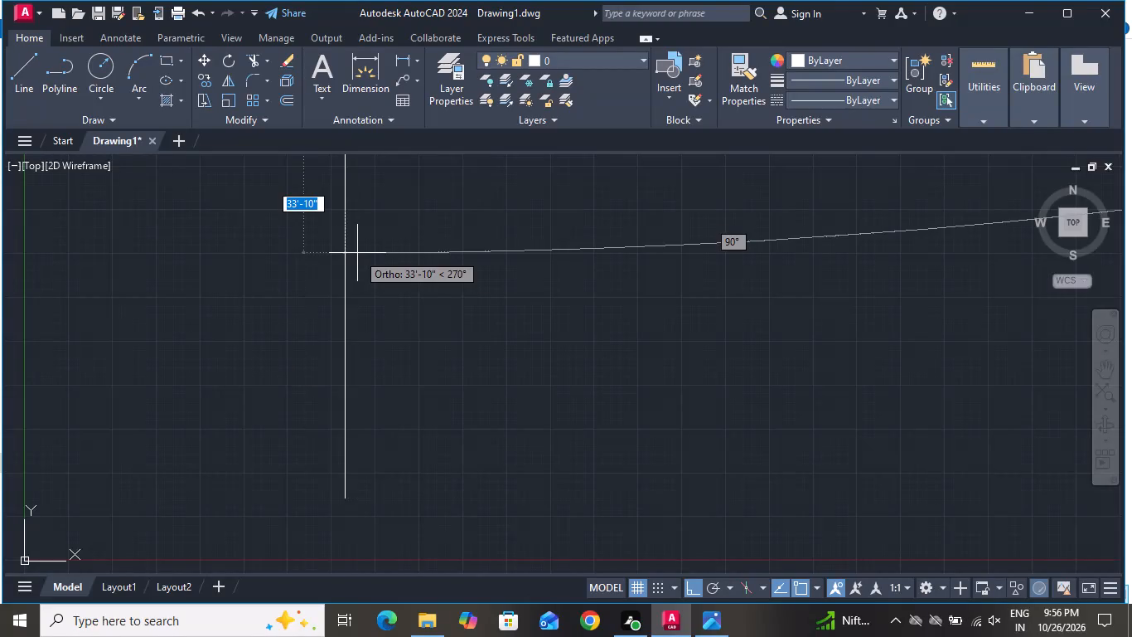
pyautogui.scroll(-13, 381, 307)
pyautogui.rightClick(421, 361)
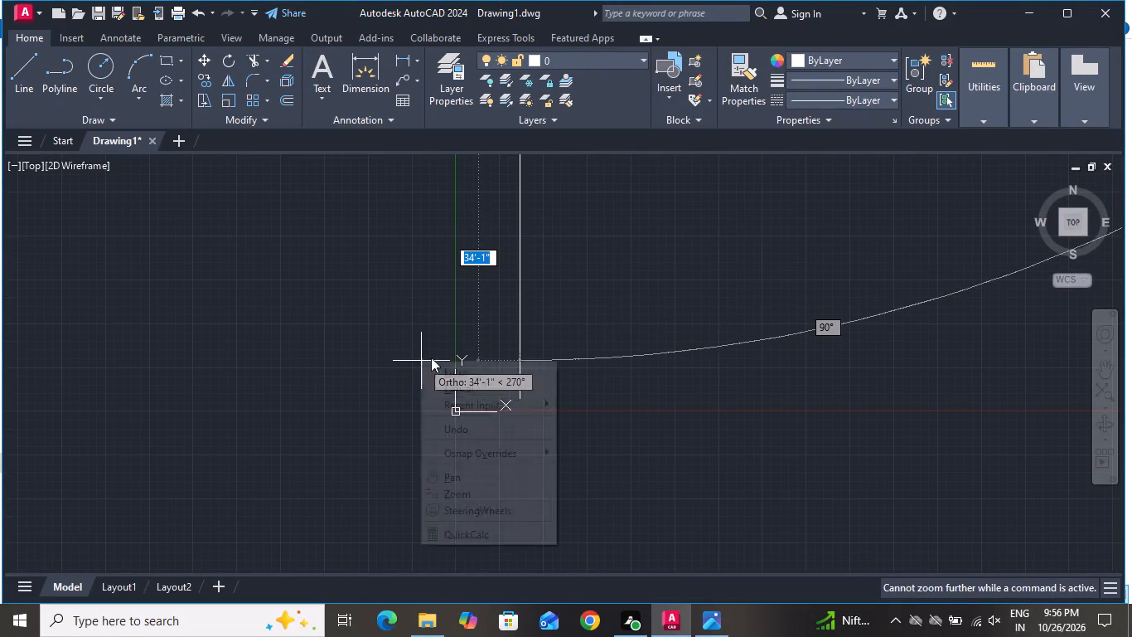
pyautogui.click(450, 378)
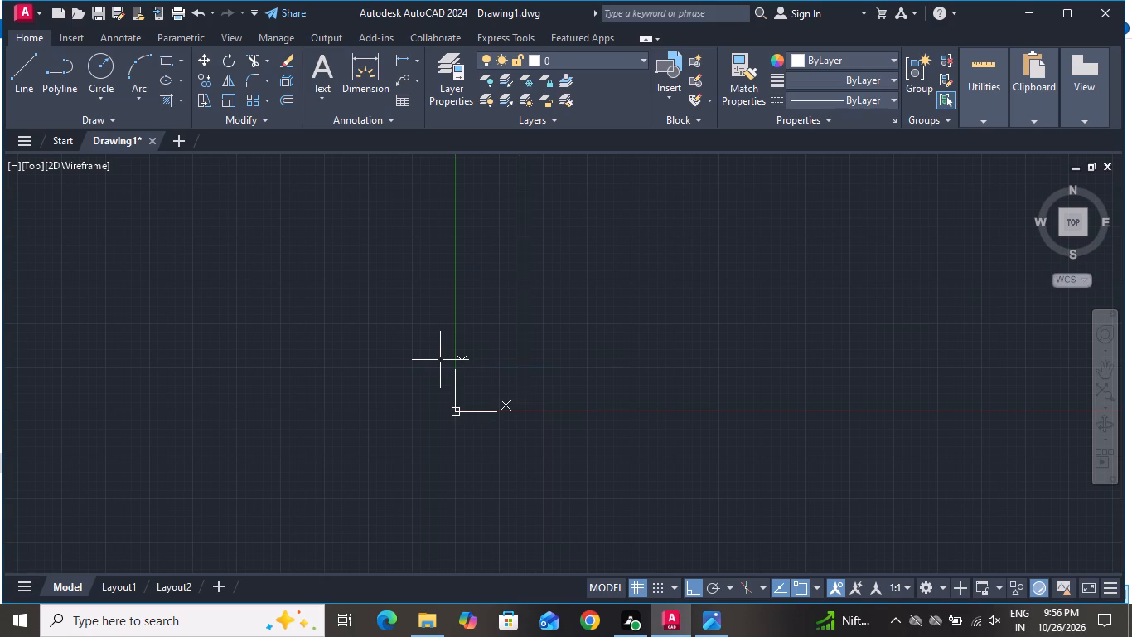
# In an empty area, draw a 35' vertical line upward and continue it with a 35' horizontal line to the right.
pyautogui.write('z a')
pyautogui.press('space')
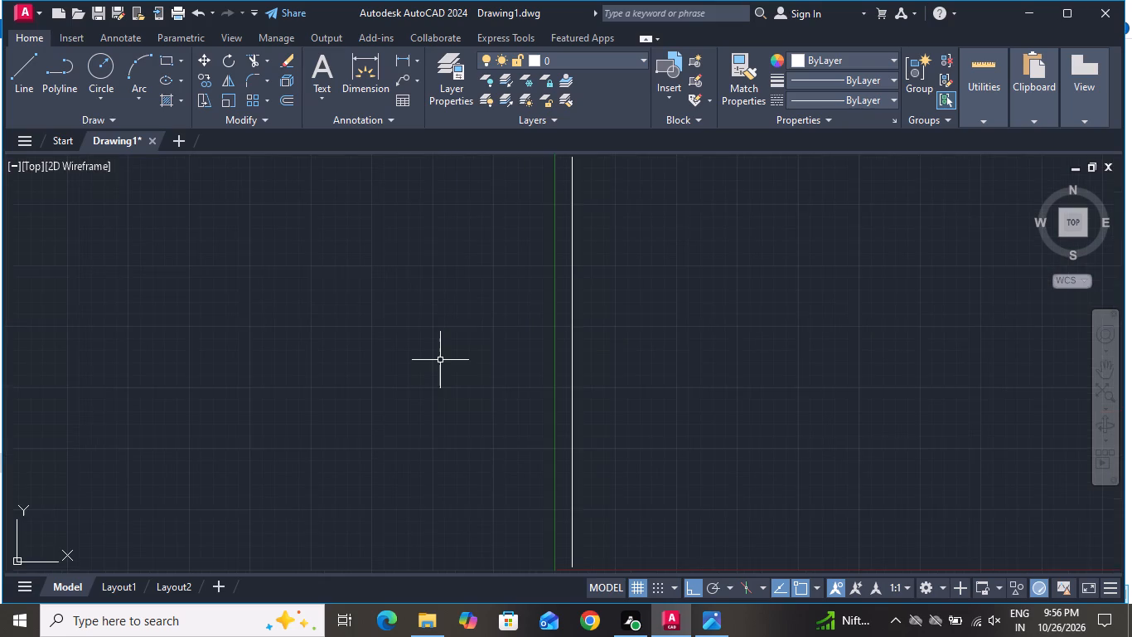
pyautogui.scroll(-6, 404, 387)
pyautogui.scroll(4, 1009, 179)
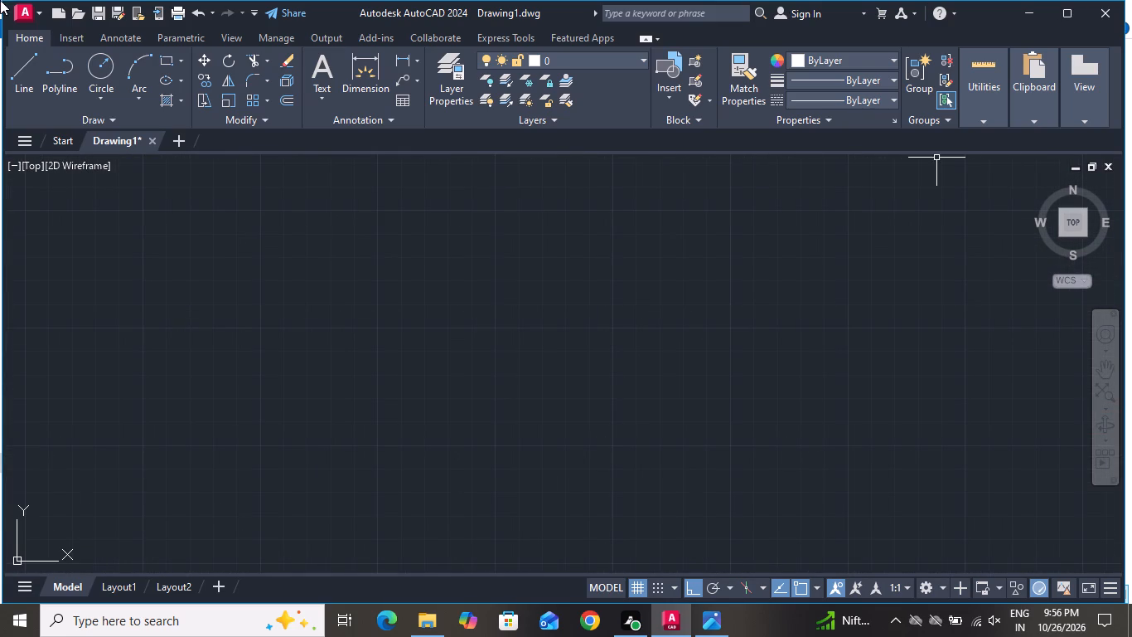
pyautogui.click(10, 76)
pyautogui.click(379, 468)
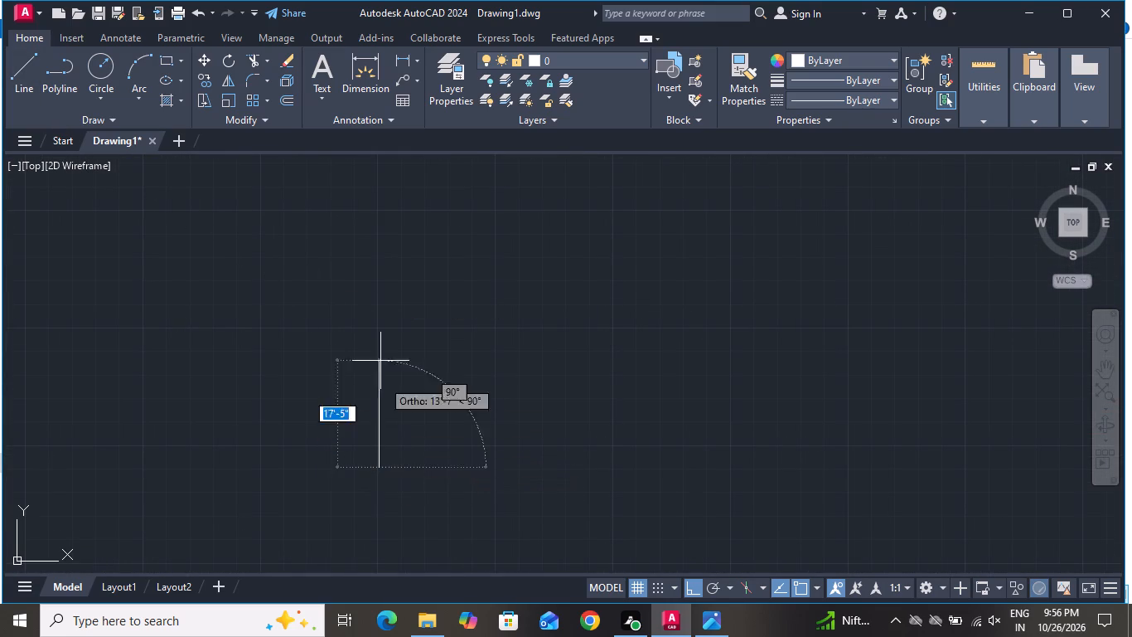
pyautogui.write("35'")
pyautogui.press('Return')
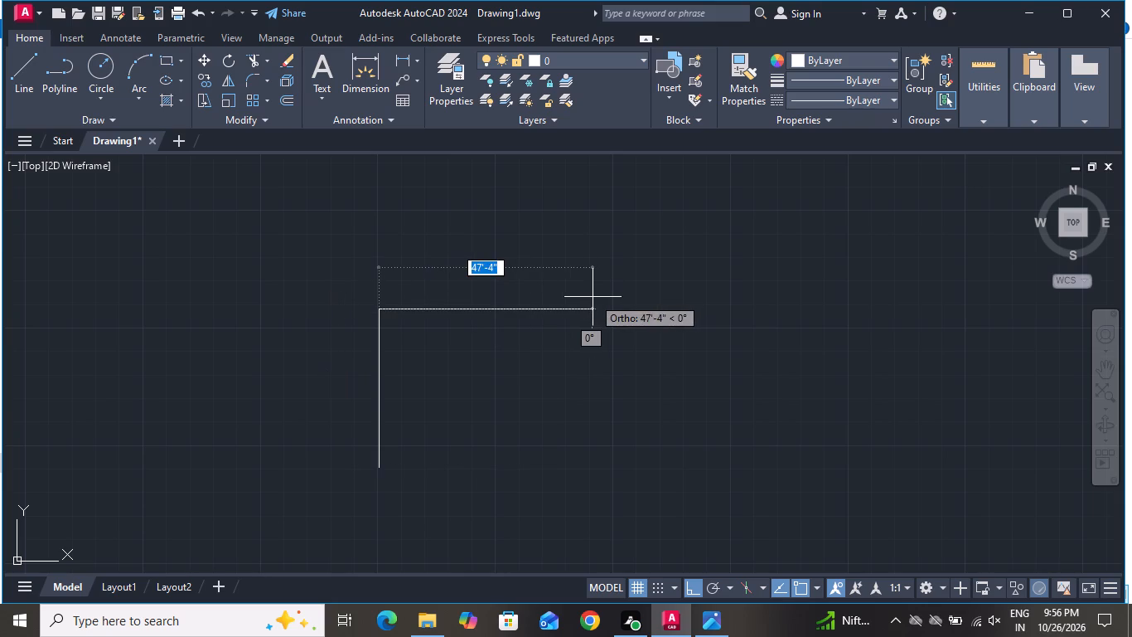
pyautogui.write('35')
pyautogui.press("'")
pyautogui.press('Return')
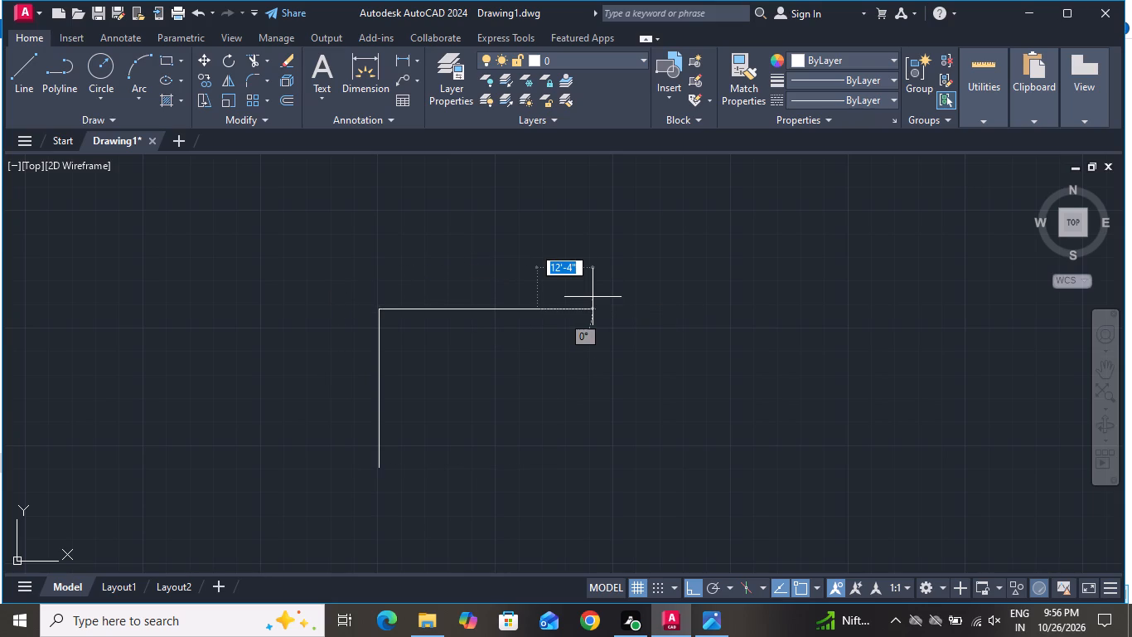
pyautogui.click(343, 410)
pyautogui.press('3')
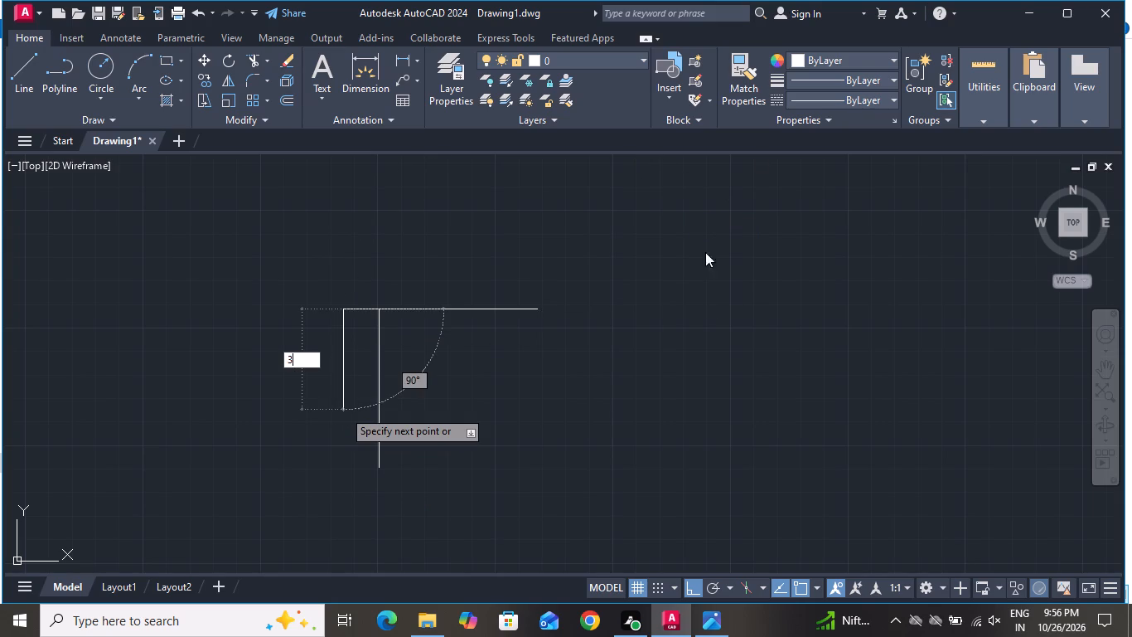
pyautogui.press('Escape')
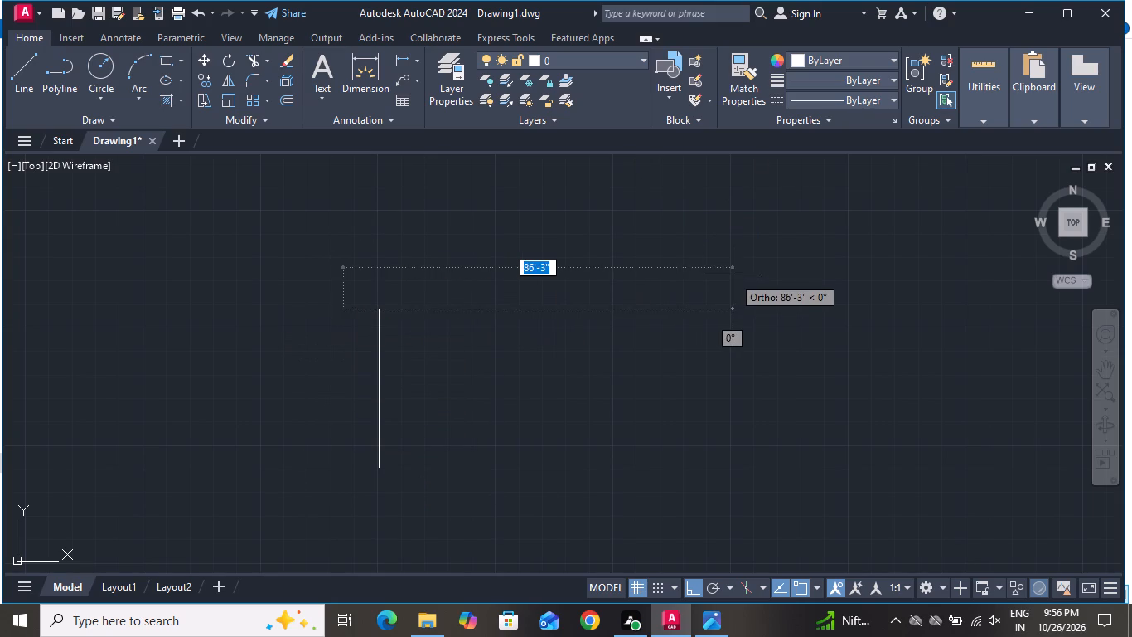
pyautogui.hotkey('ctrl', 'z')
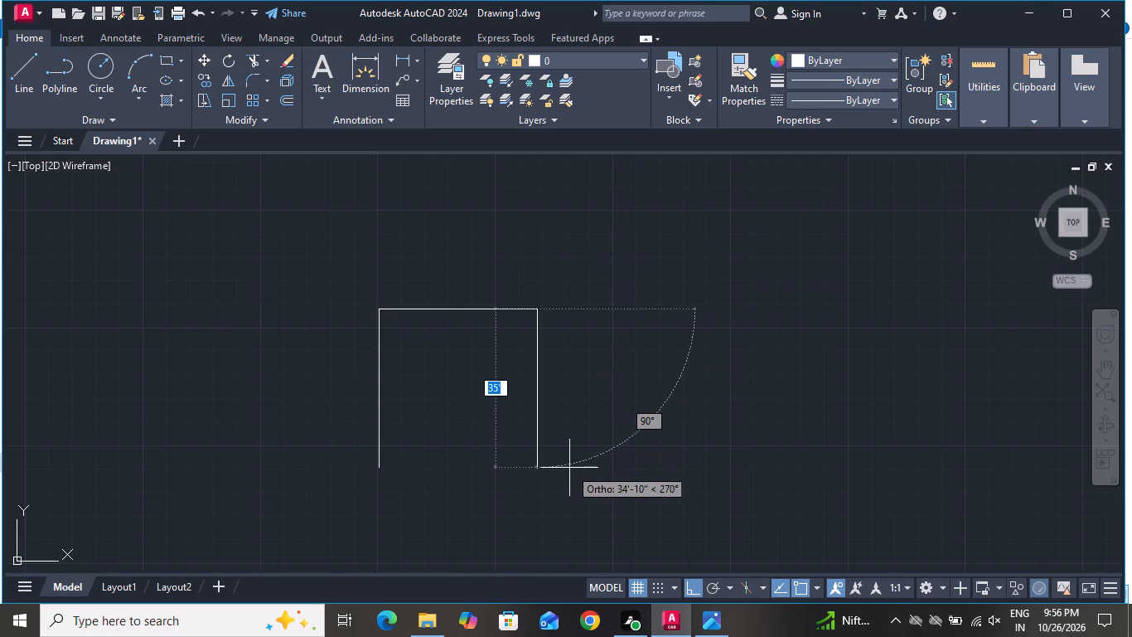
# Complete the square with a 35' side going down and a 35' bottom side going back to the start, ending the line.
pyautogui.write('35')
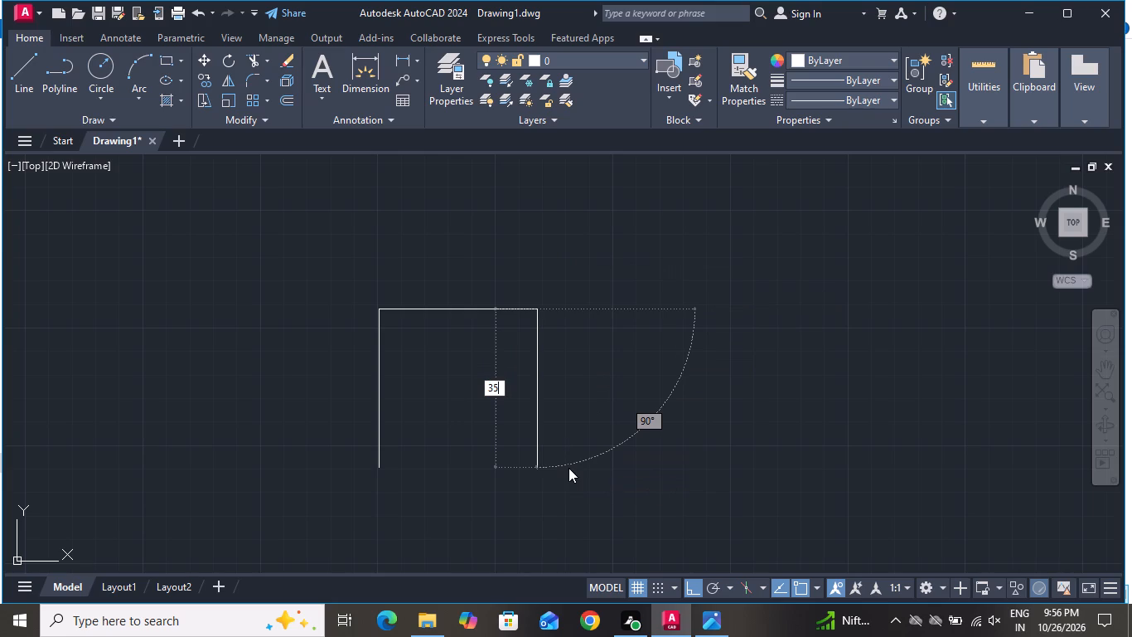
pyautogui.press("'")
pyautogui.press('Return')
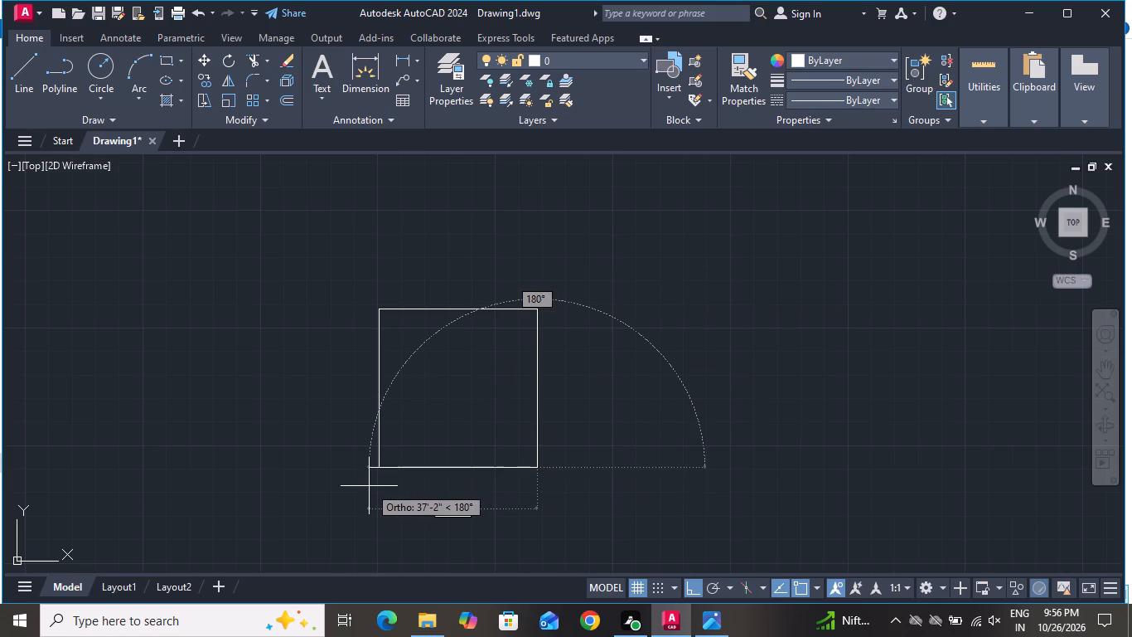
pyautogui.press('3')
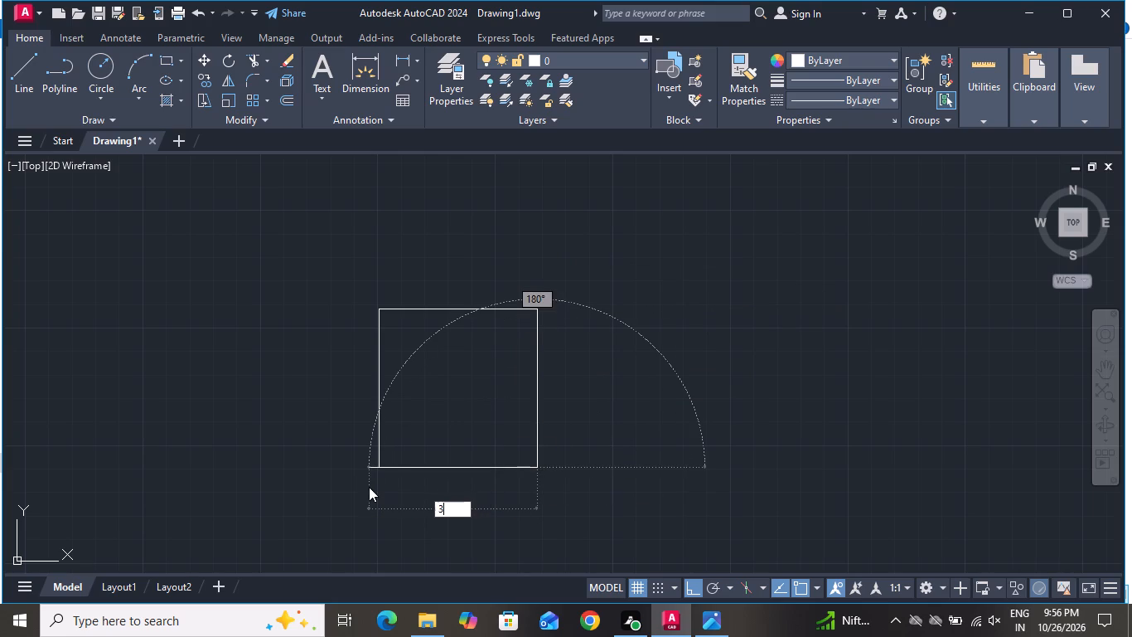
pyautogui.write("5'")
pyautogui.press('Return')
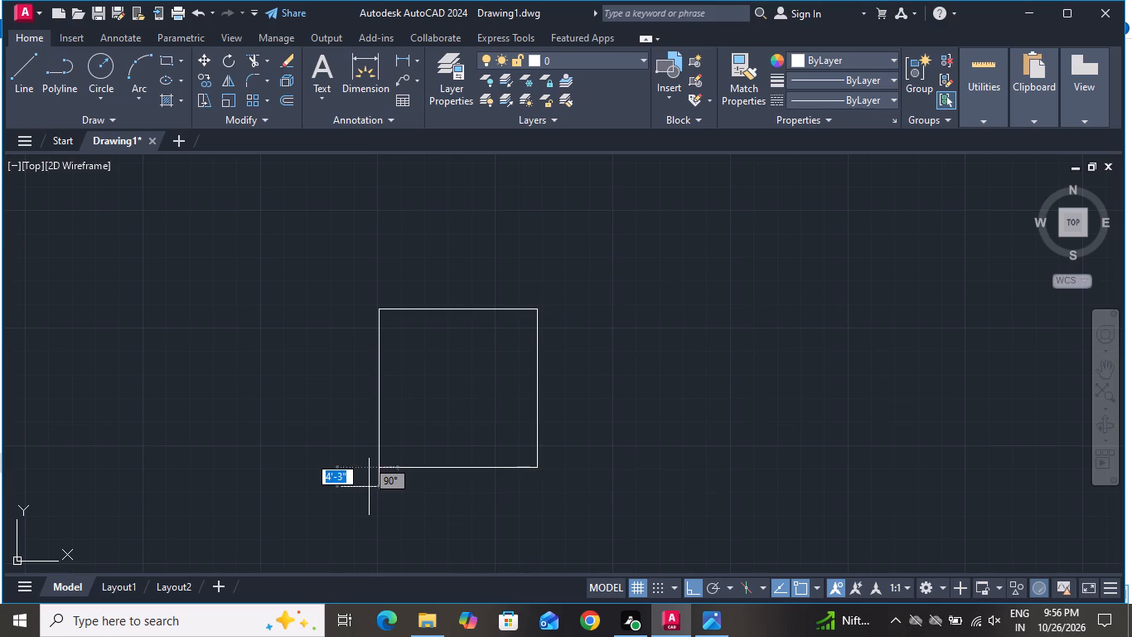
pyautogui.rightClick(369, 487)
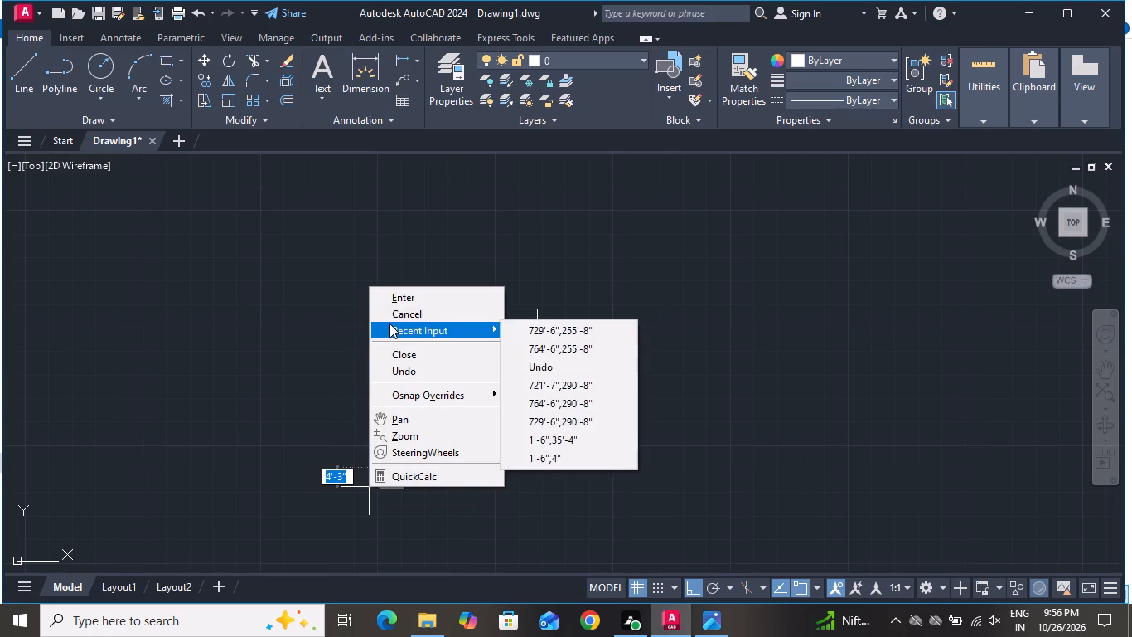
pyautogui.click(396, 310)
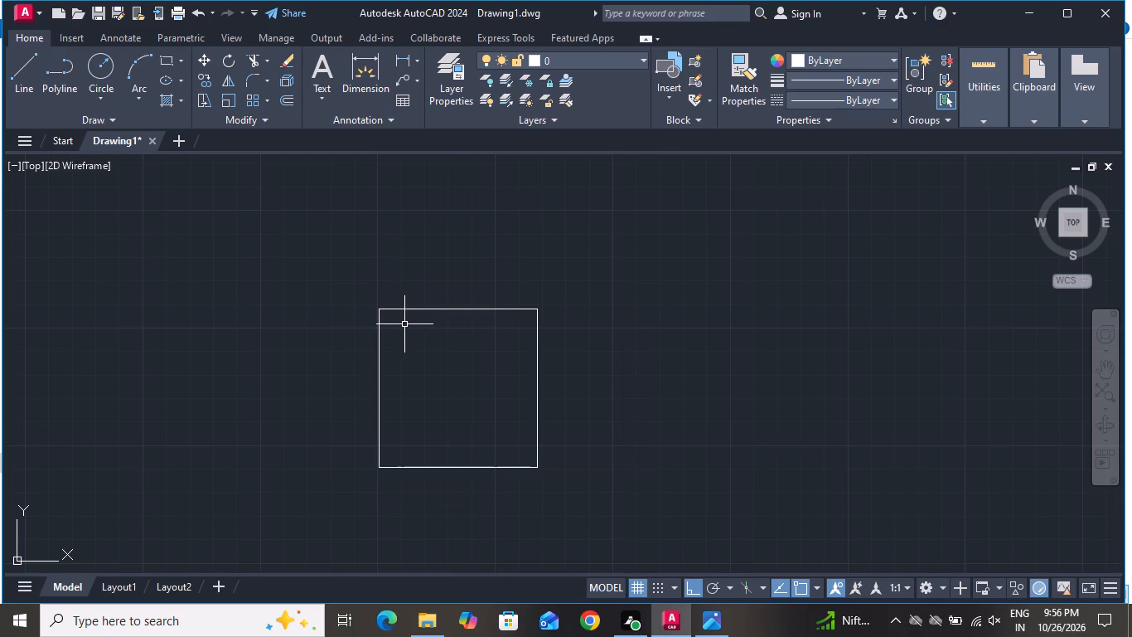
# Offset all four sides of the 35' square 9" inward to form the inner wall lines.
pyautogui.write('o')
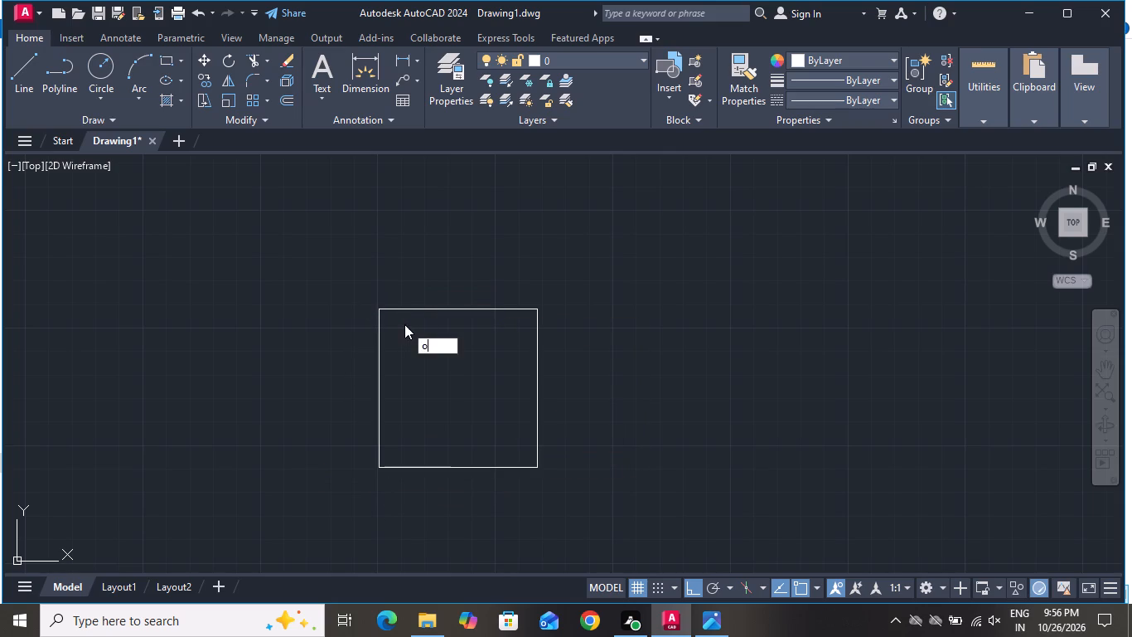
pyautogui.press('space')
pyautogui.press('9')
pyautogui.hotkey('shift', '"')
pyautogui.press('Return')
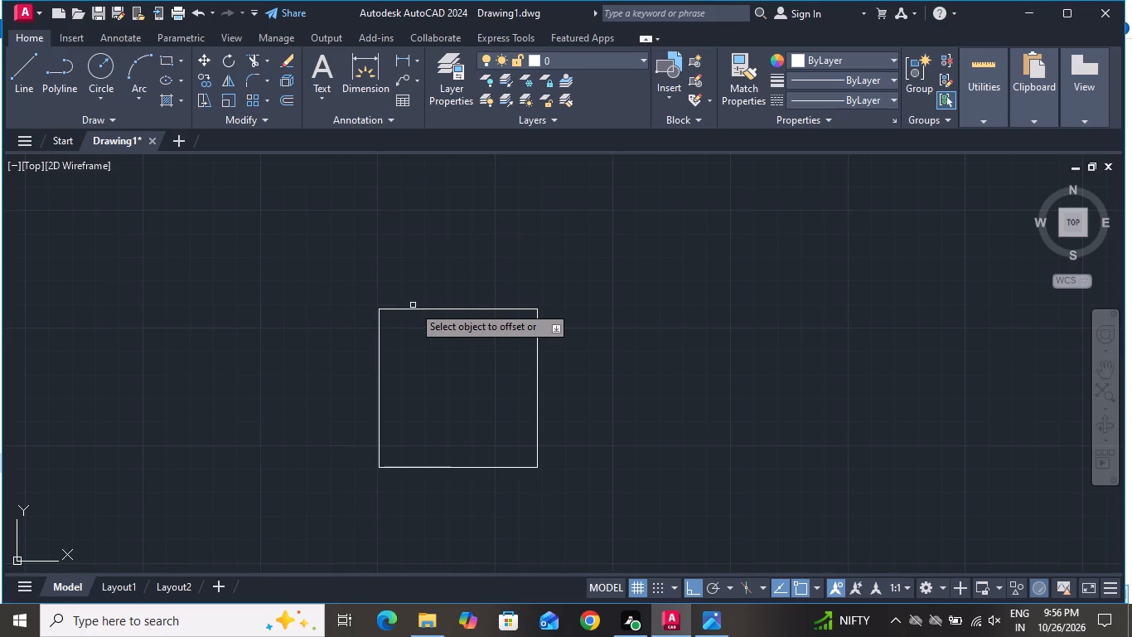
pyautogui.click(414, 307)
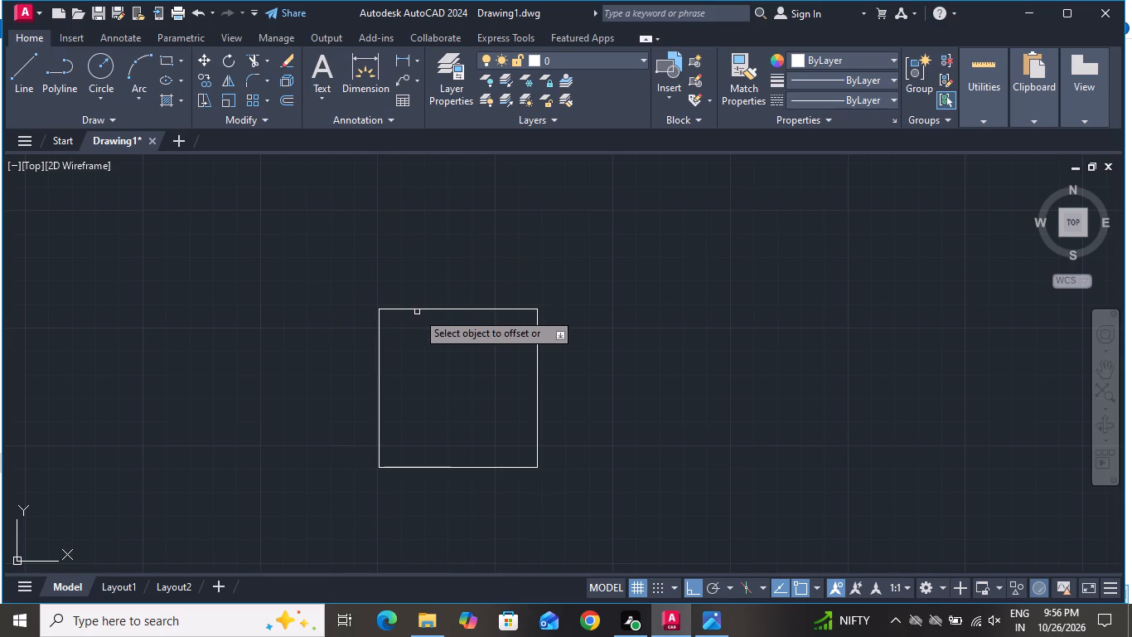
pyautogui.click(417, 312)
pyautogui.click(426, 354)
pyautogui.click(377, 359)
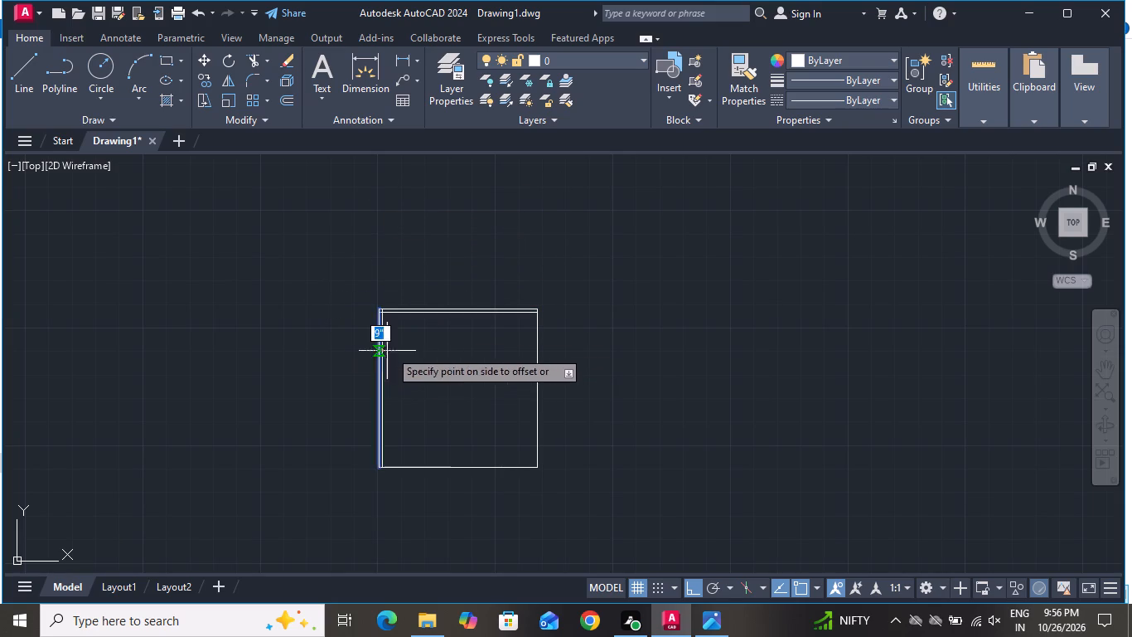
pyautogui.click(391, 348)
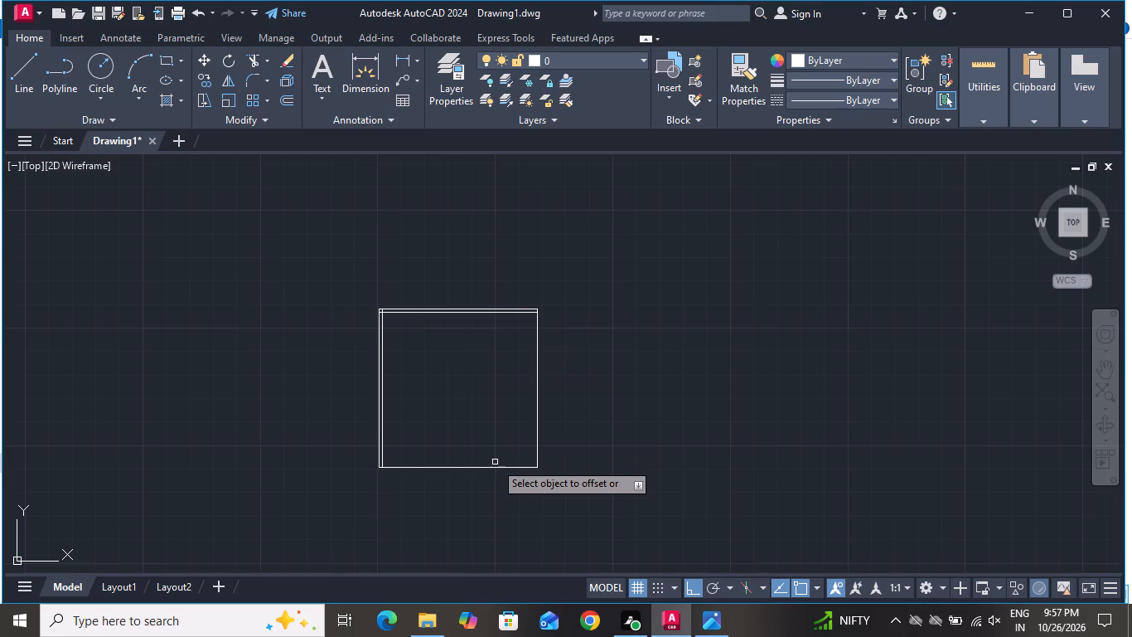
pyautogui.click(490, 466)
pyautogui.click(489, 430)
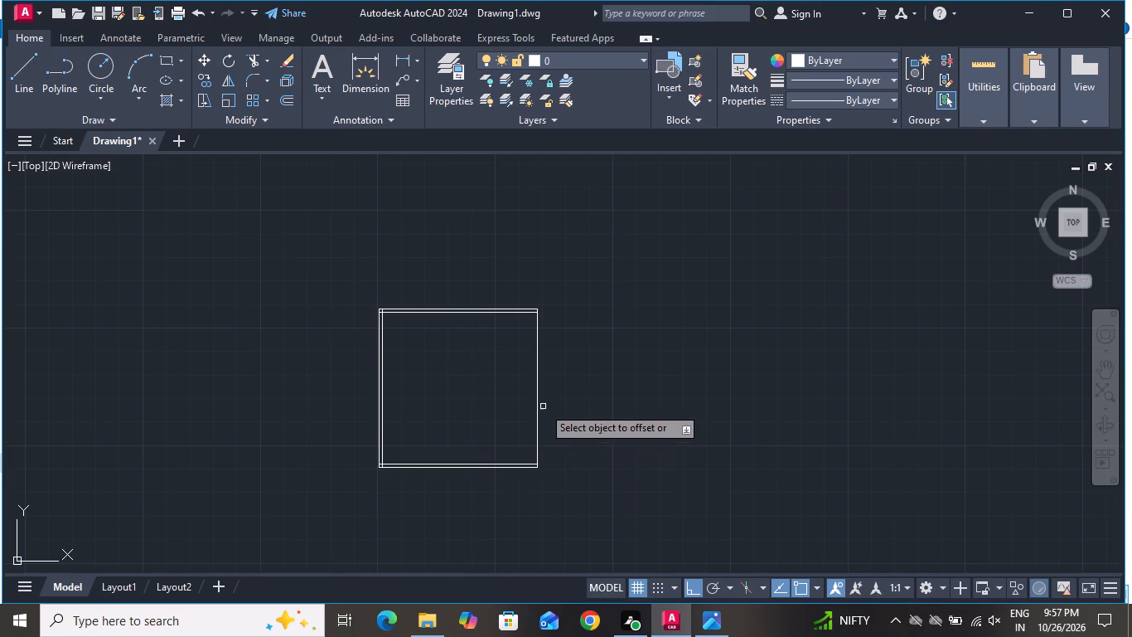
pyautogui.click(539, 422)
pyautogui.click(497, 434)
pyautogui.rightClick(491, 427)
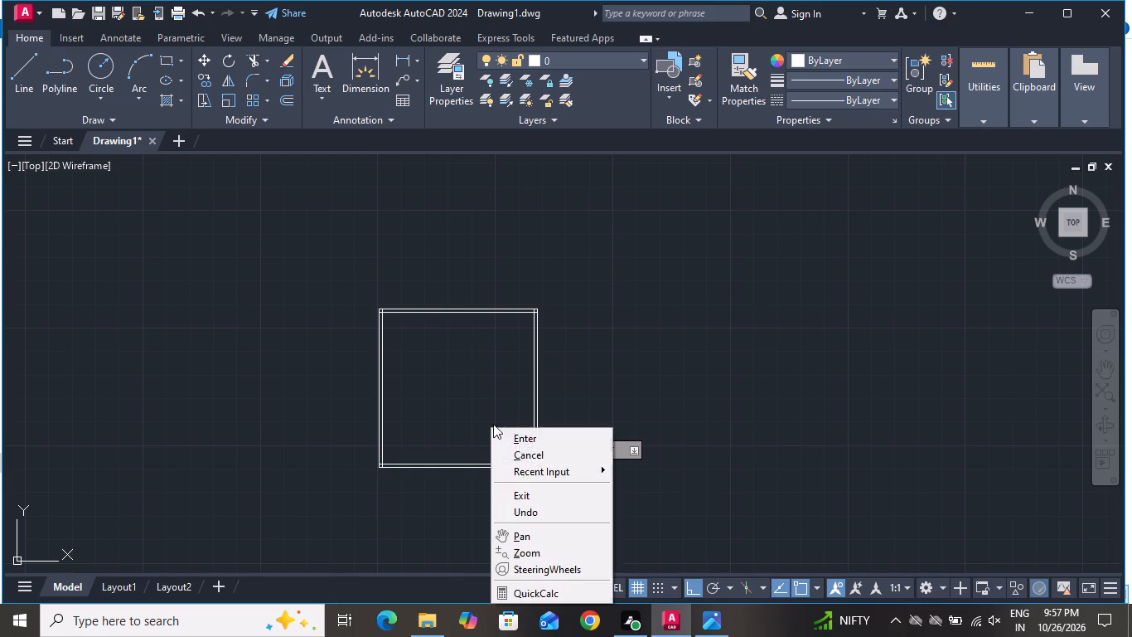
pyautogui.click(539, 452)
# Trim the inner wall line ends that overlap into the wall at the square's upper-left corner.
pyautogui.scroll(1, 349, 309)
pyautogui.click(251, 61)
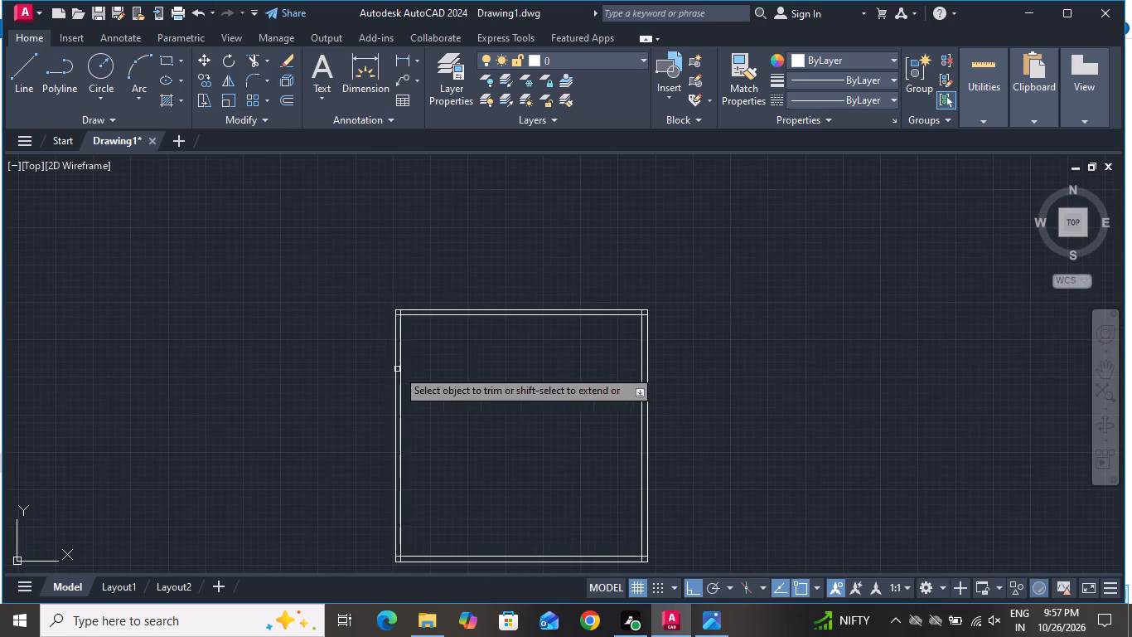
pyautogui.scroll(4, 442, 374)
pyautogui.scroll(3, 280, 179)
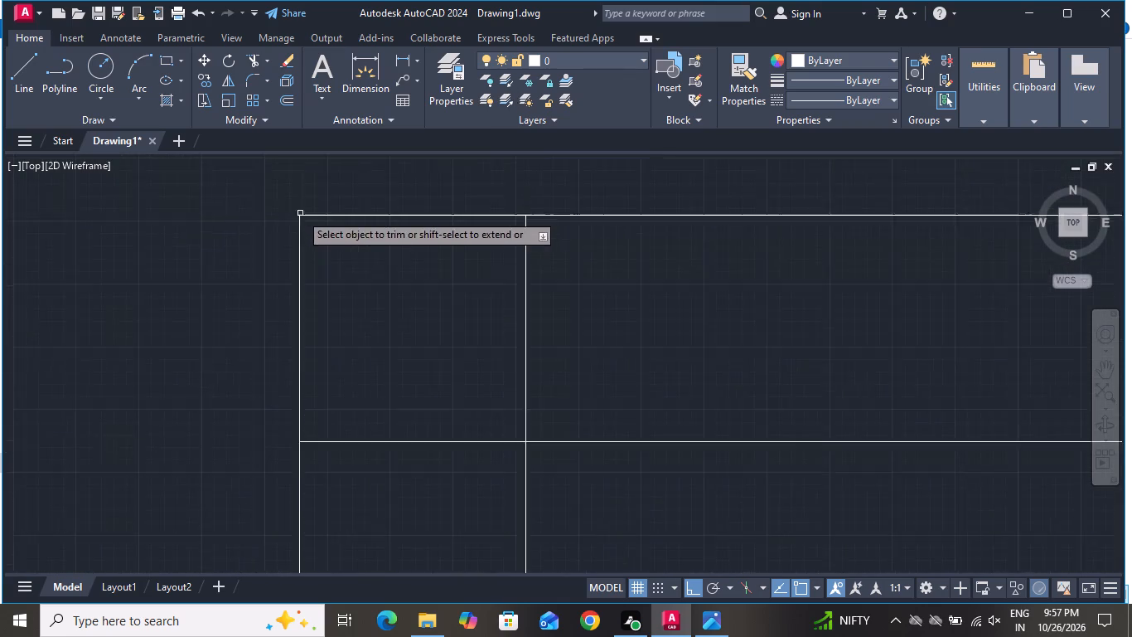
pyautogui.scroll(2, 300, 213)
pyautogui.click(490, 337)
pyautogui.click(725, 275)
pyautogui.scroll(-4, 607, 267)
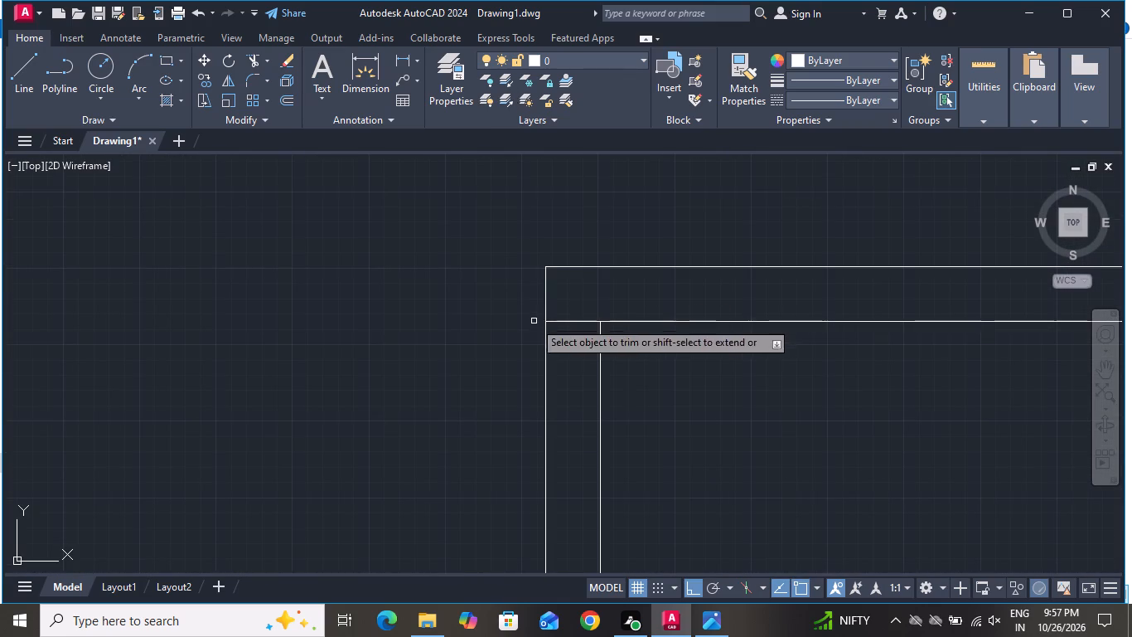
pyautogui.click(597, 308)
pyautogui.click(583, 376)
# Trim the inner wall line ends that overlap into the wall at the square's upper-right corner.
pyautogui.scroll(-4, 515, 279)
pyautogui.scroll(-1, 285, 307)
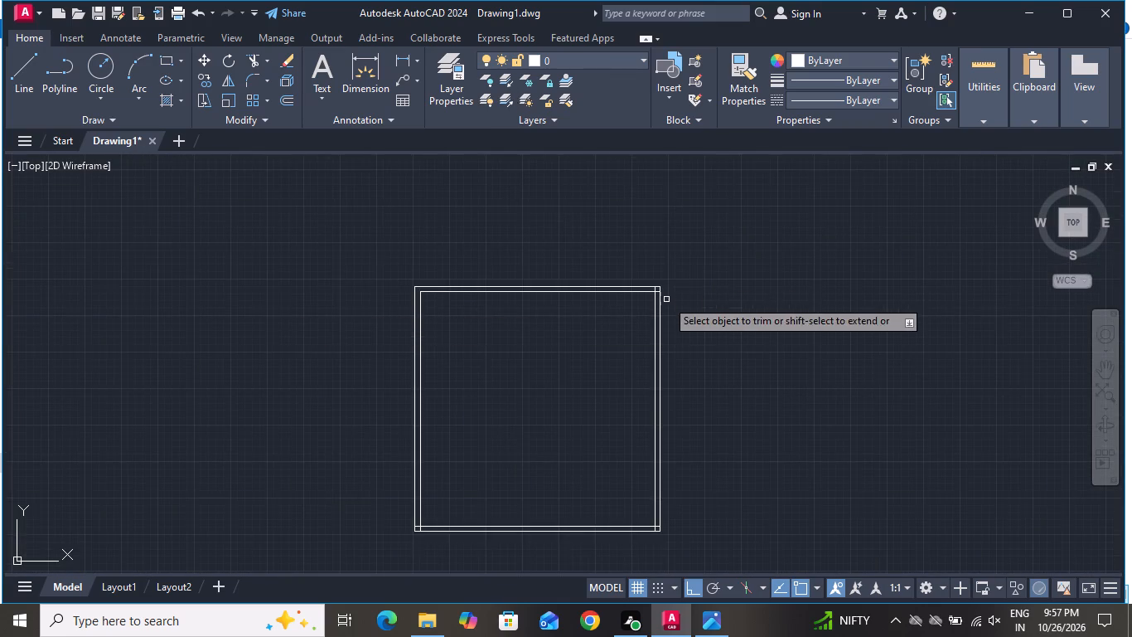
pyautogui.scroll(4, 660, 301)
pyautogui.scroll(4, 621, 189)
pyautogui.click(600, 345)
pyautogui.click(459, 354)
pyautogui.click(612, 321)
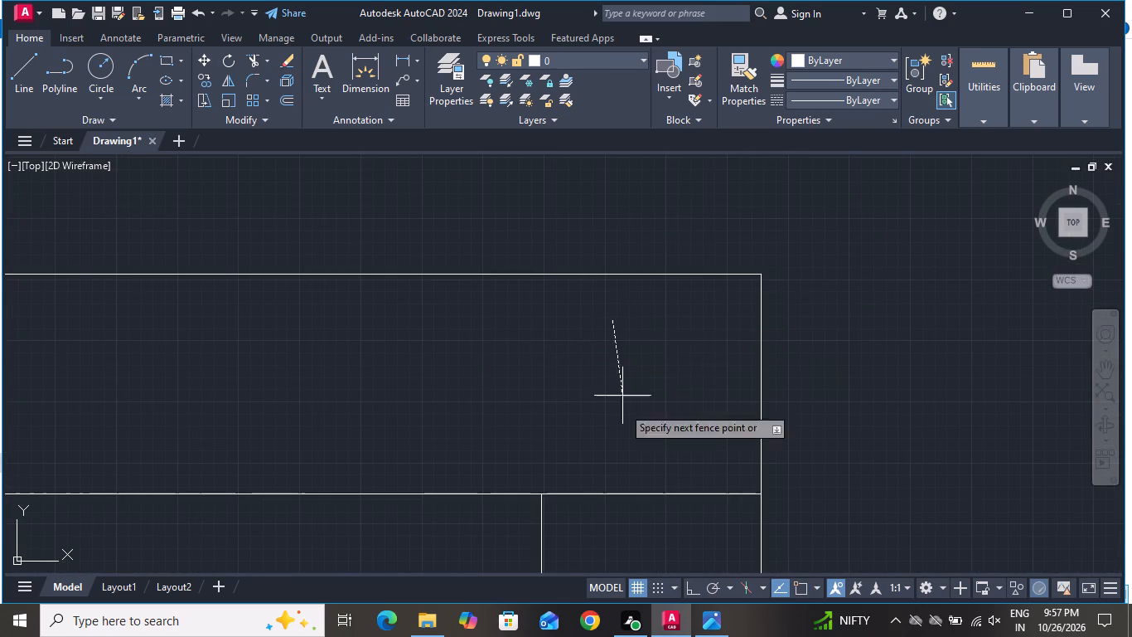
pyautogui.click(627, 523)
# Trim the inner wall line ends that overlap into the wall at the square's lower-right corner.
pyautogui.scroll(-9, 611, 329)
pyautogui.scroll(5, 610, 443)
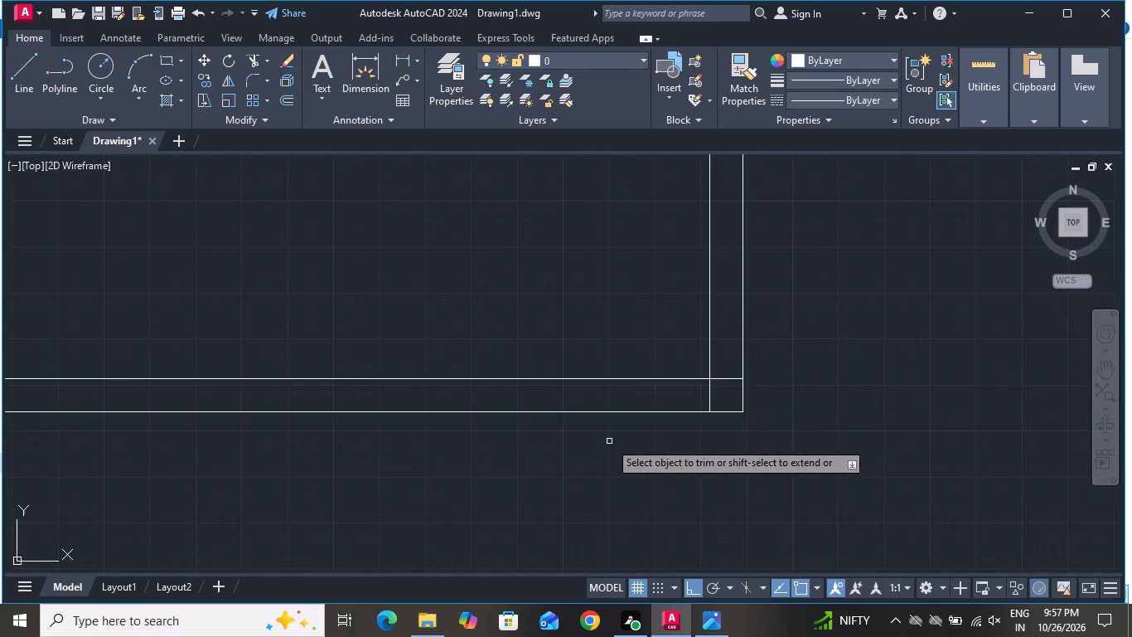
pyautogui.scroll(4, 713, 370)
pyautogui.click(723, 382)
pyautogui.click(726, 430)
pyautogui.click(709, 434)
pyautogui.click(496, 500)
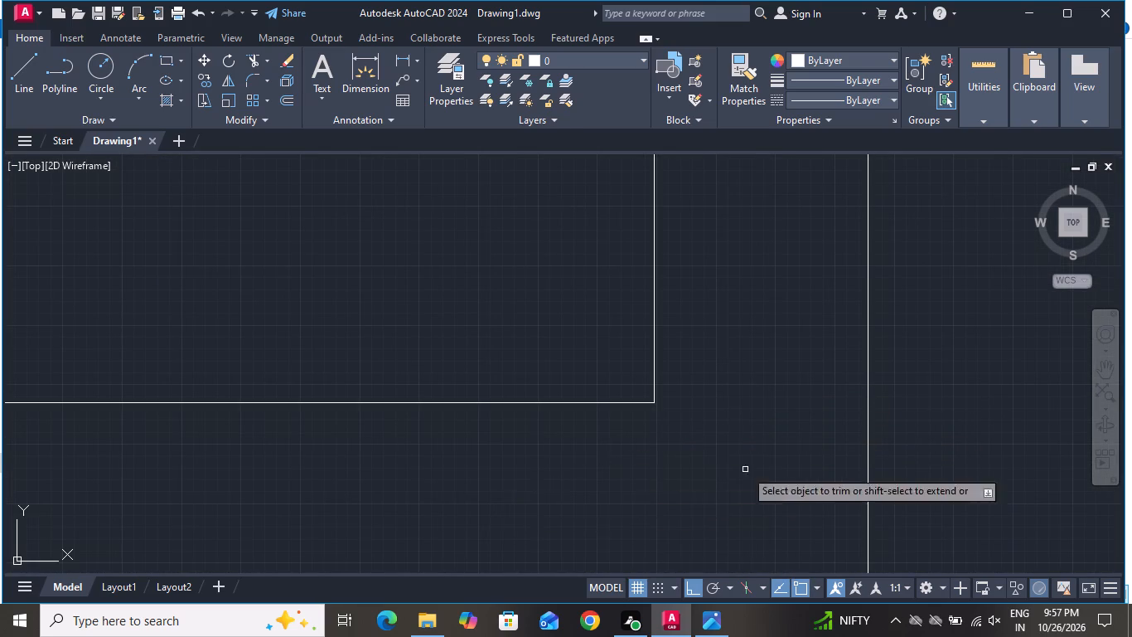
# Trim the inner wall line ends that overlap into the wall at the square's lower-left corner.
pyautogui.scroll(-7, 844, 419)
pyautogui.scroll(7, 453, 430)
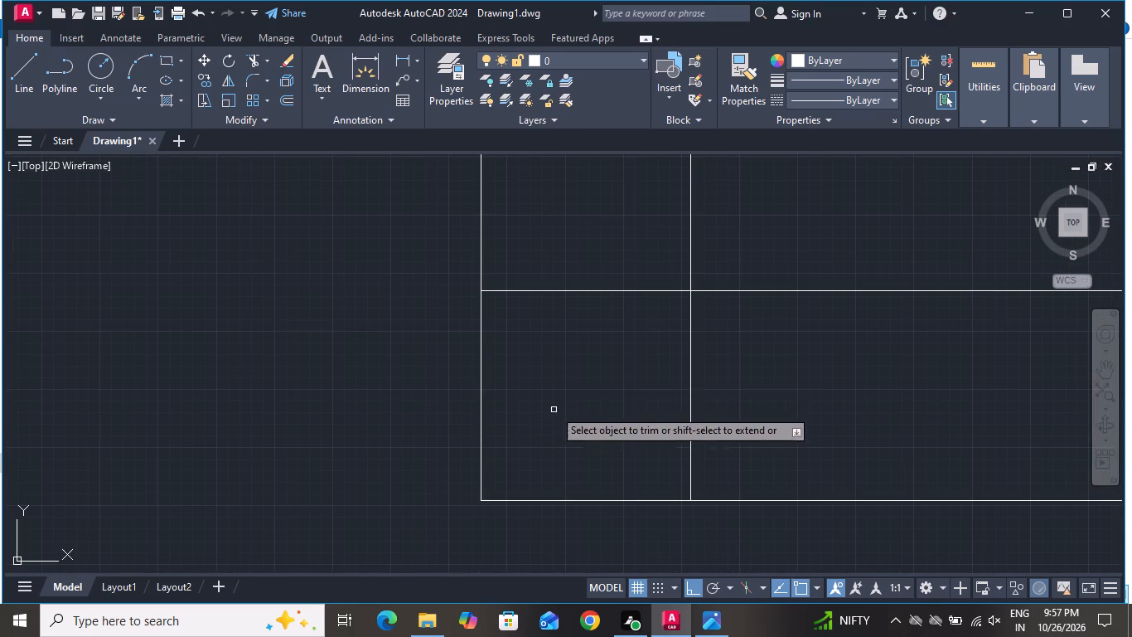
pyautogui.click(567, 345)
pyautogui.click(563, 217)
pyautogui.click(637, 389)
pyautogui.click(742, 367)
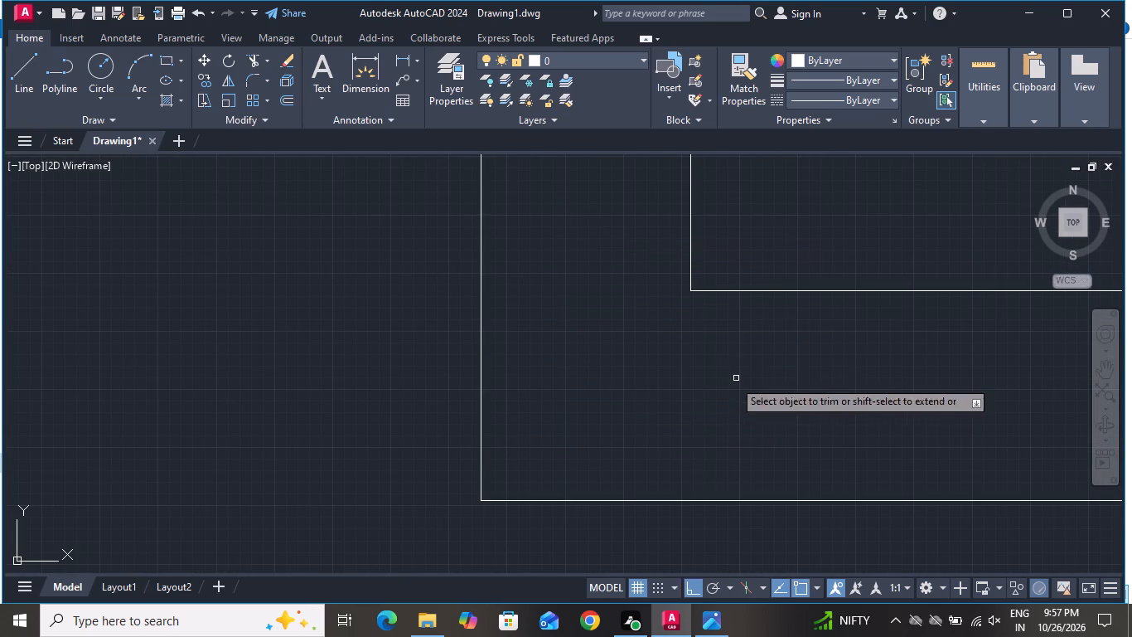
pyautogui.scroll(-4, 530, 539)
pyautogui.scroll(-4, 462, 556)
pyautogui.rightClick(510, 445)
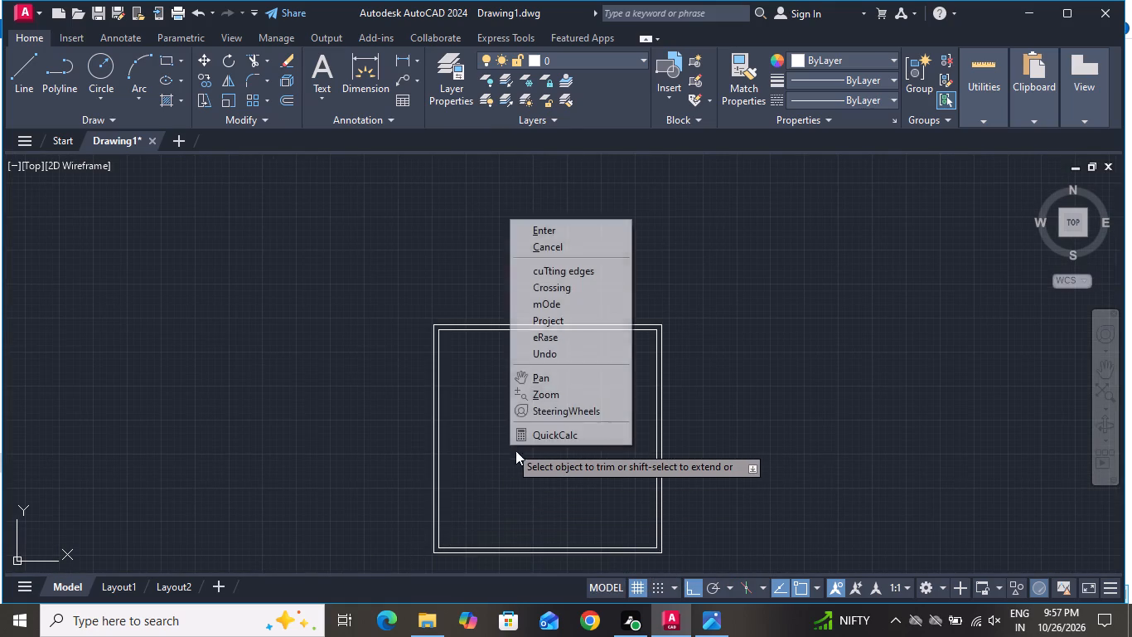
# Offset the left outer wall's inner line 11'0" into the square, using Offset's Through option.
pyautogui.click(562, 247)
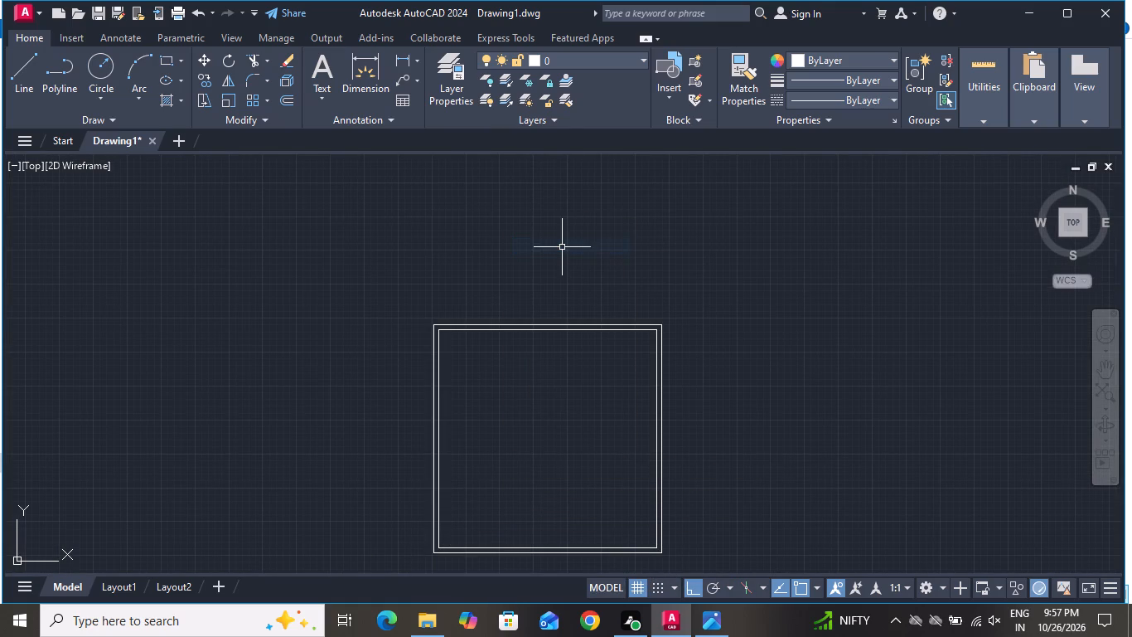
pyautogui.write('o t')
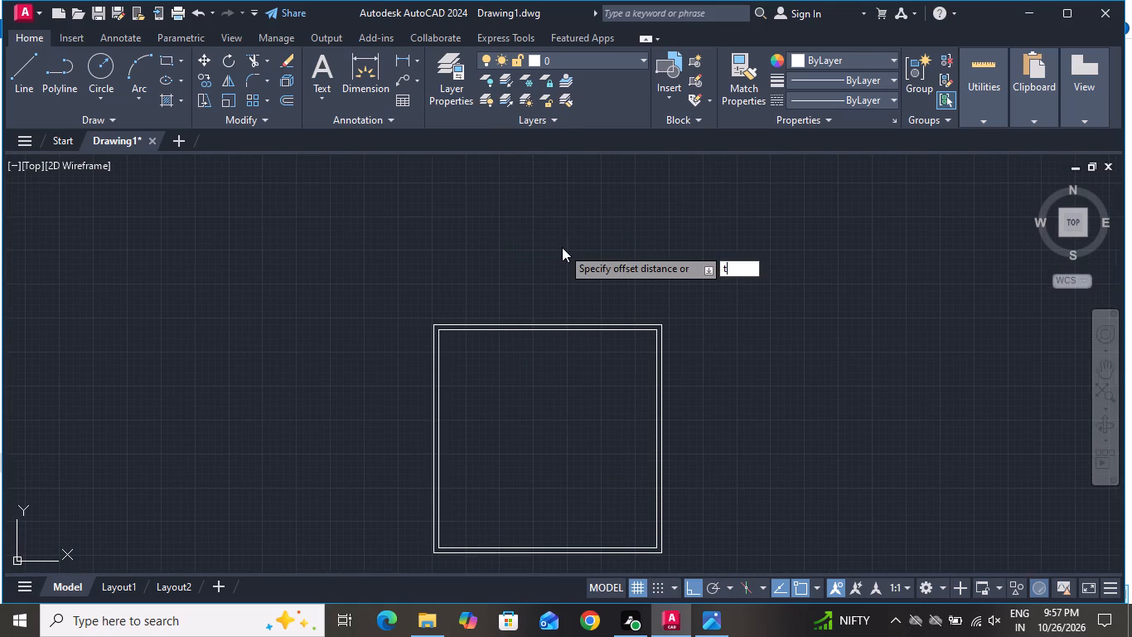
pyautogui.press('space')
pyautogui.scroll(3, 438, 350)
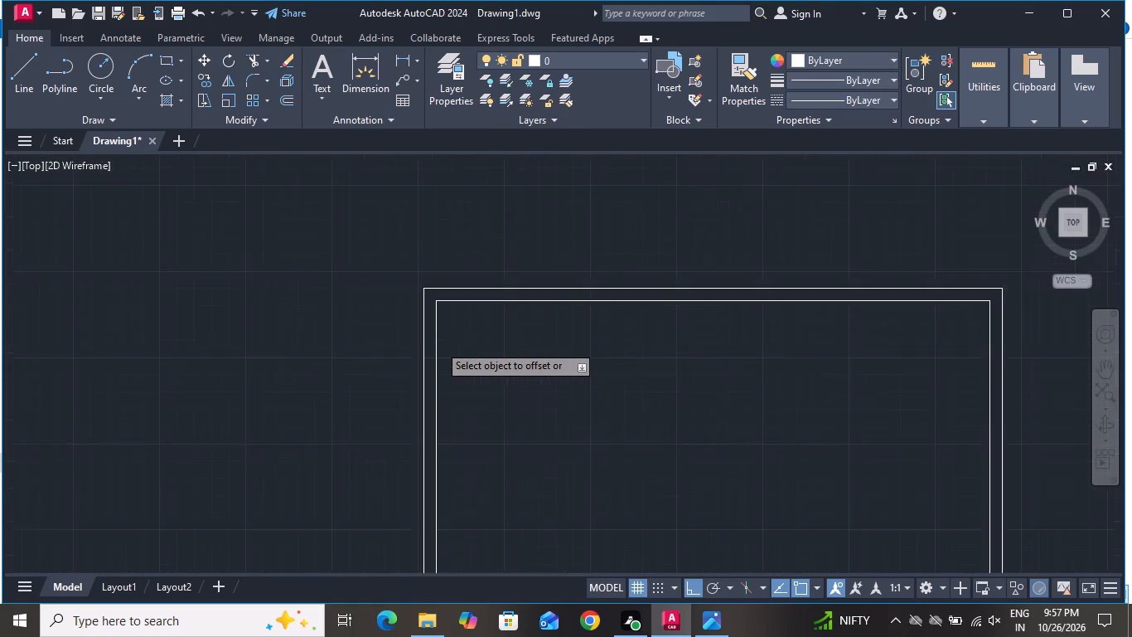
pyautogui.click(433, 366)
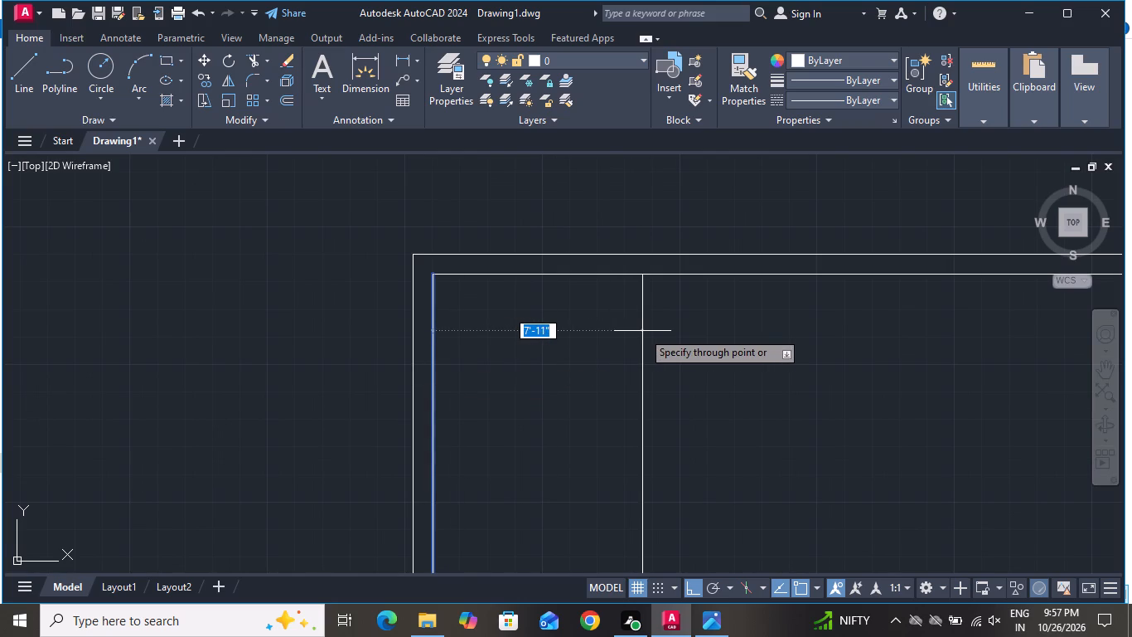
pyautogui.write("11'0")
pyautogui.hotkey('shift', '"')
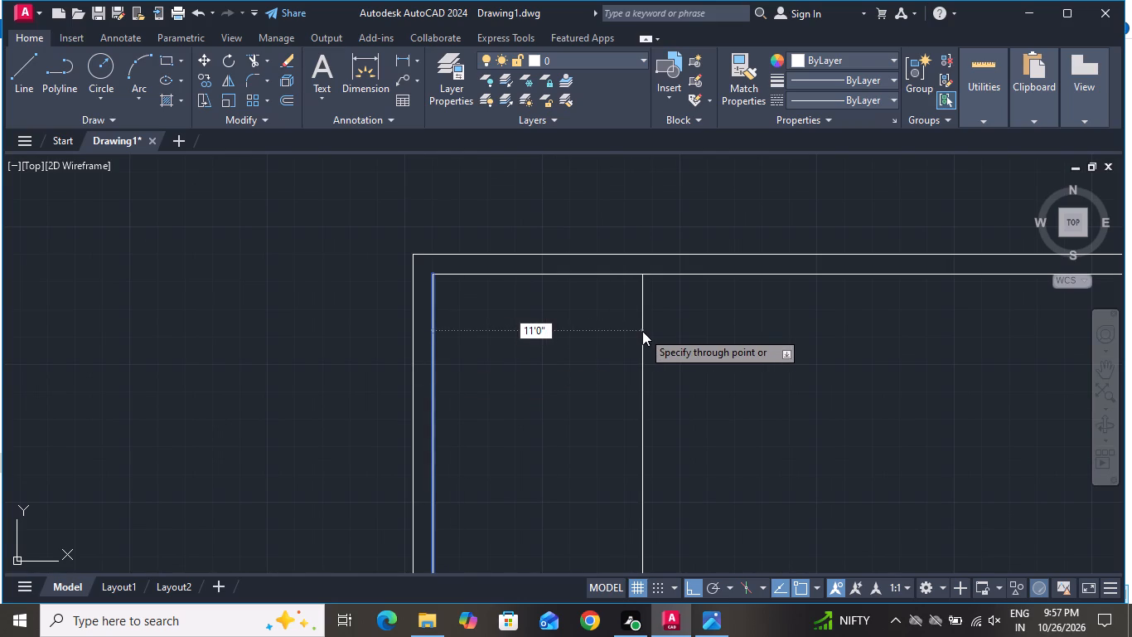
pyautogui.press('Return')
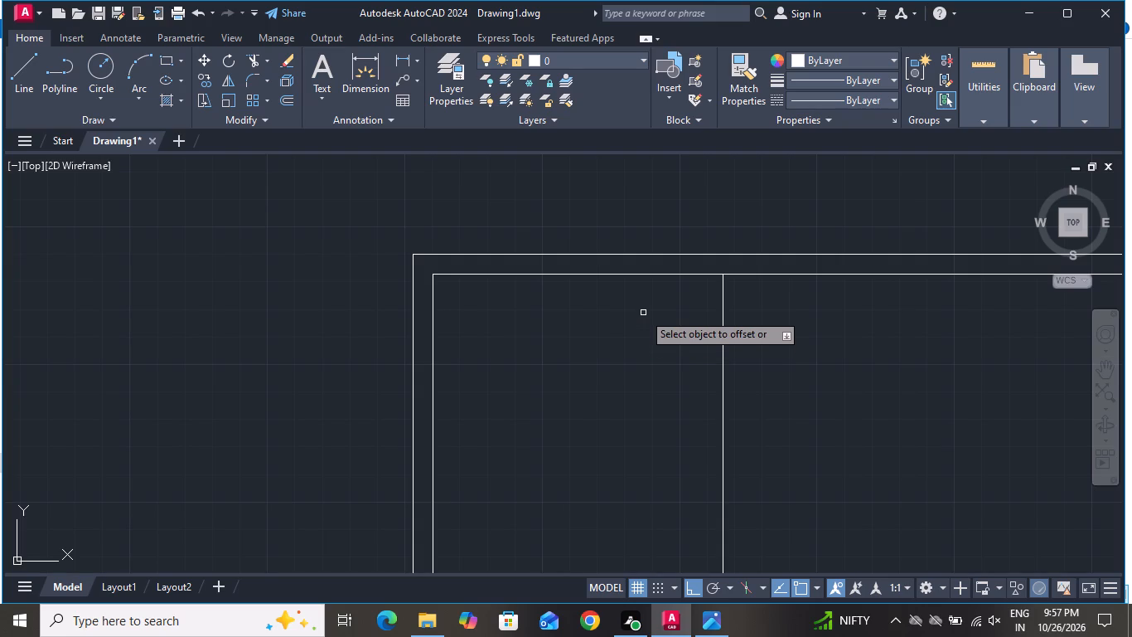
# Offset the top outer wall's inner line 12' downward into the square.
pyautogui.click(646, 275)
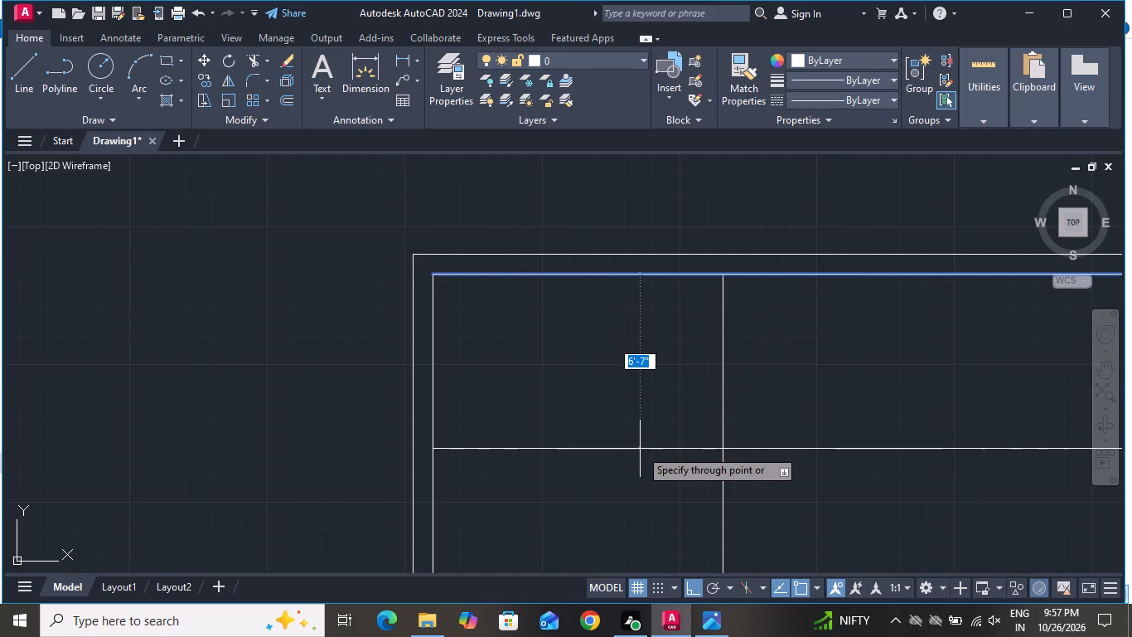
pyautogui.write('12')
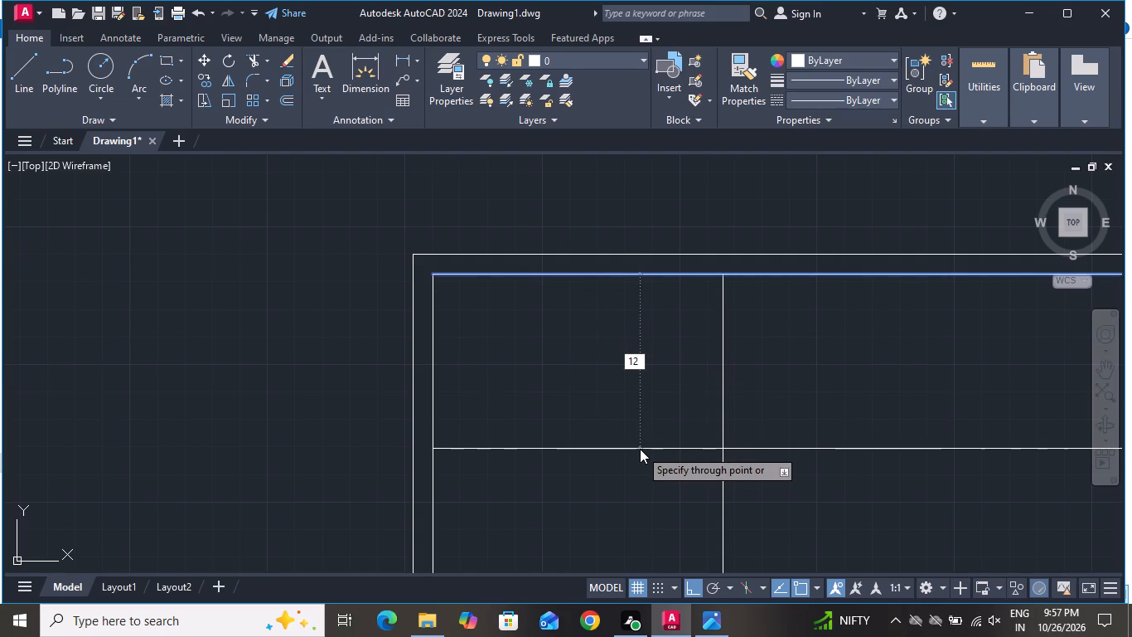
pyautogui.press("'")
pyautogui.press('Return')
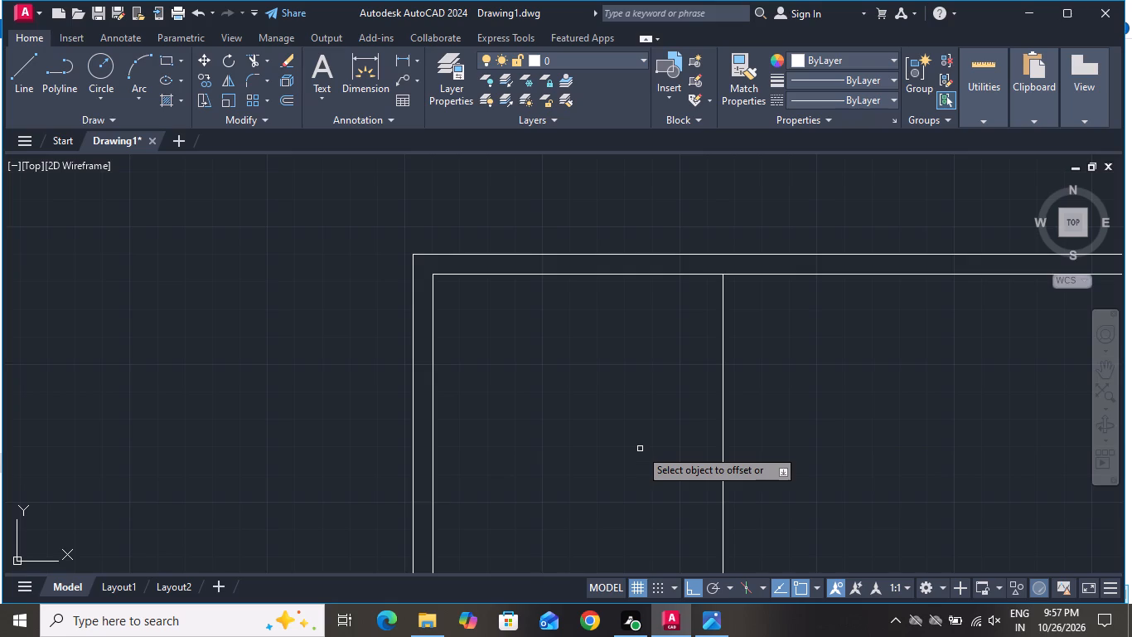
# Offset the new horizontal partition line 6" downward to give the partition its thickness.
pyautogui.scroll(-3, 617, 455)
pyautogui.scroll(2, 655, 503)
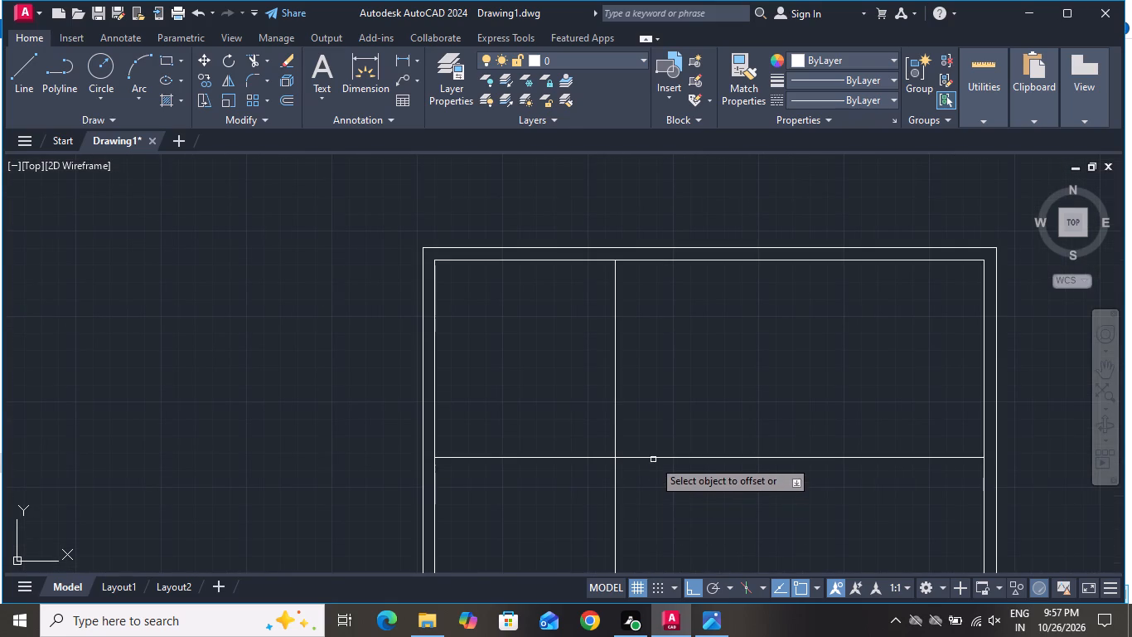
pyautogui.click(653, 456)
pyautogui.press('6')
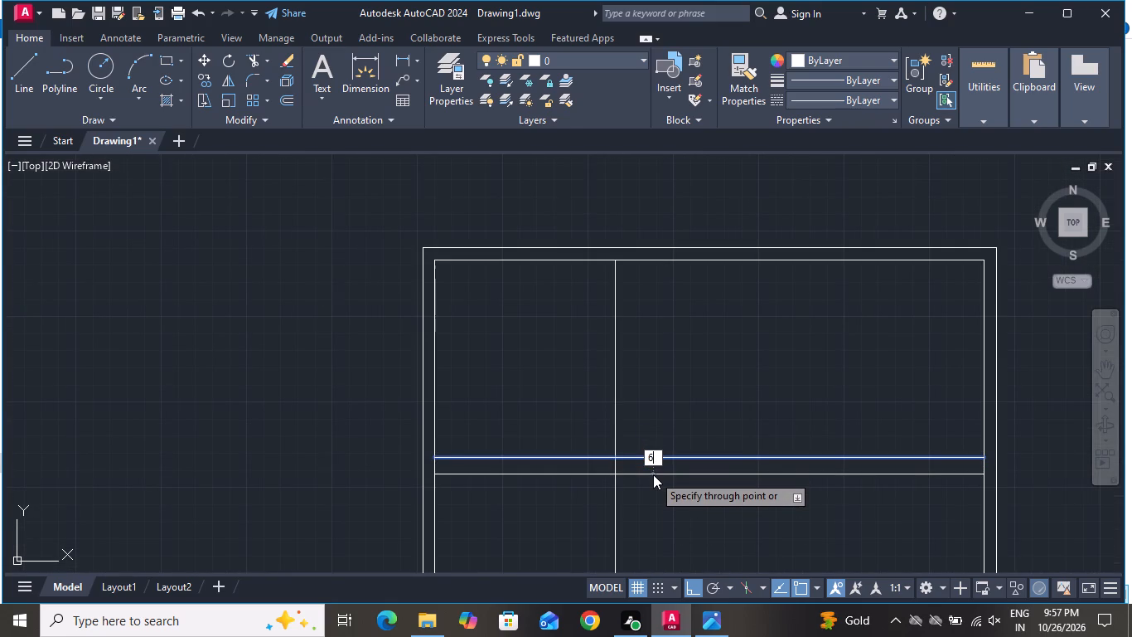
pyautogui.hotkey('shift', '"')
pyautogui.press('Return')
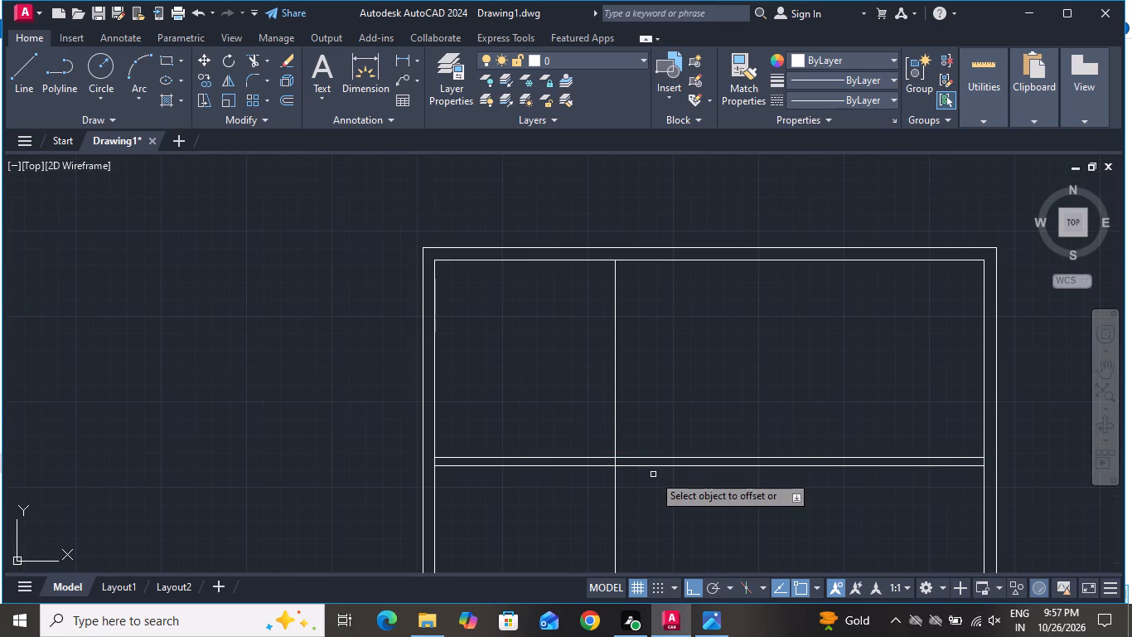
# Offset the vertical partition line 6" to its right to give the partition its thickness.
pyautogui.click(615, 396)
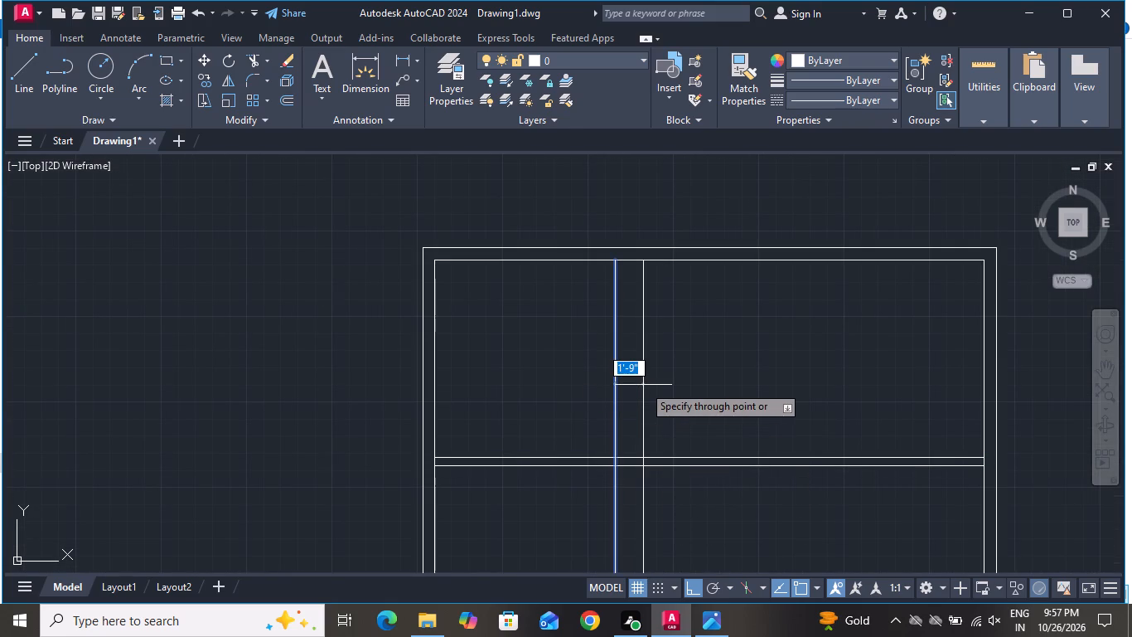
pyautogui.press('6')
pyautogui.hotkey('shift', '"')
pyautogui.press('Return')
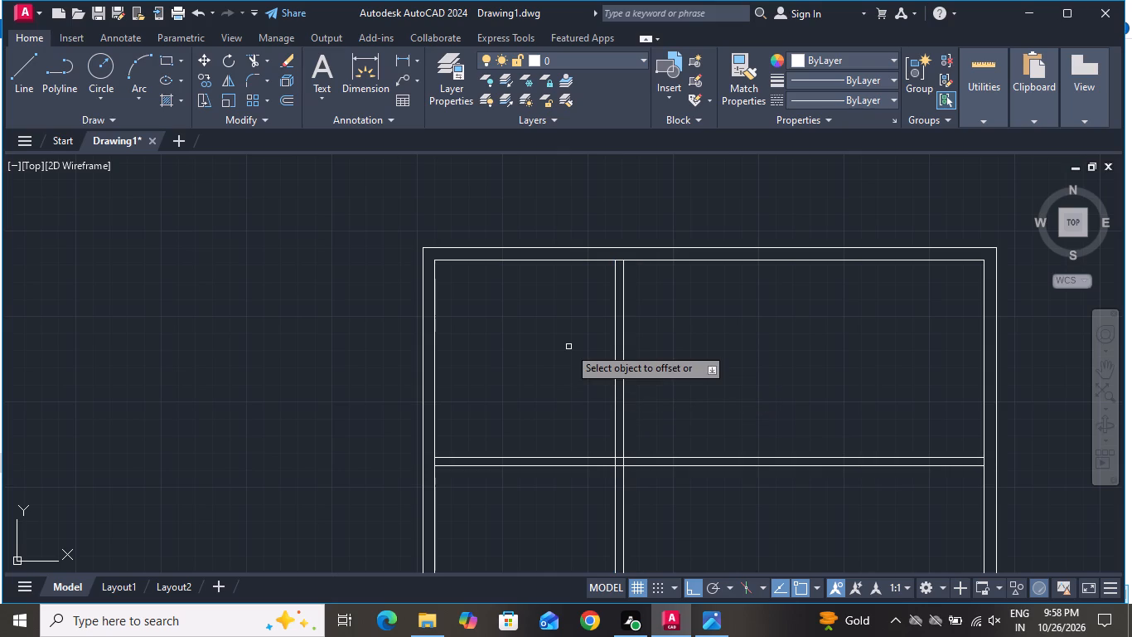
# Offset the vertical partition's right-hand line 10'10" to the right for a second vertical partition.
pyautogui.scroll(1, 626, 367)
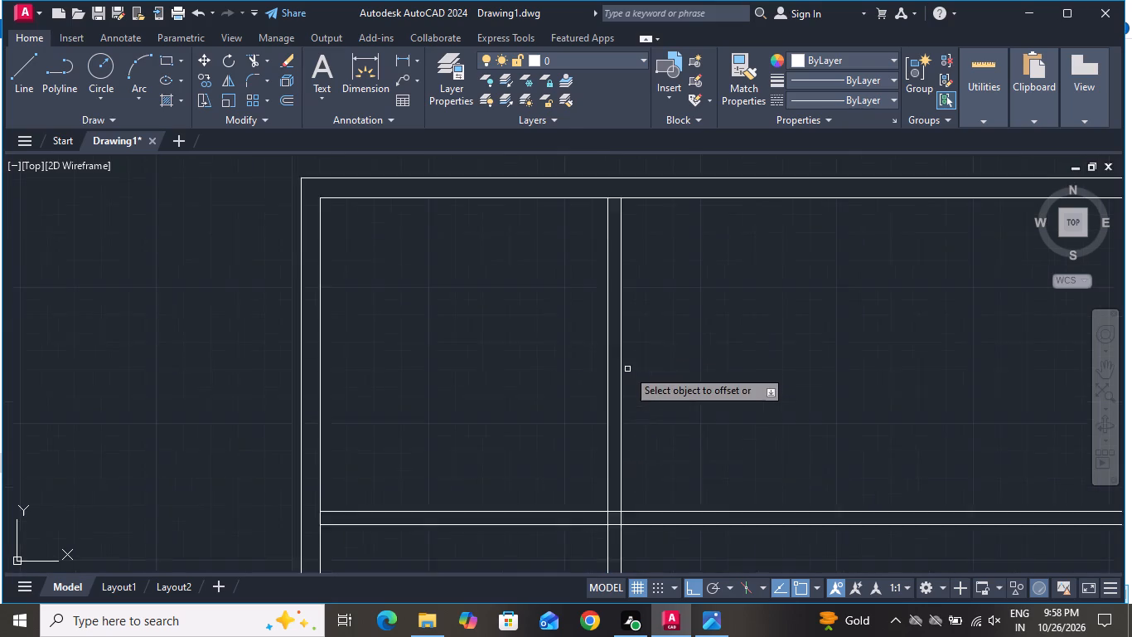
pyautogui.scroll(1, 627, 369)
pyautogui.click(614, 382)
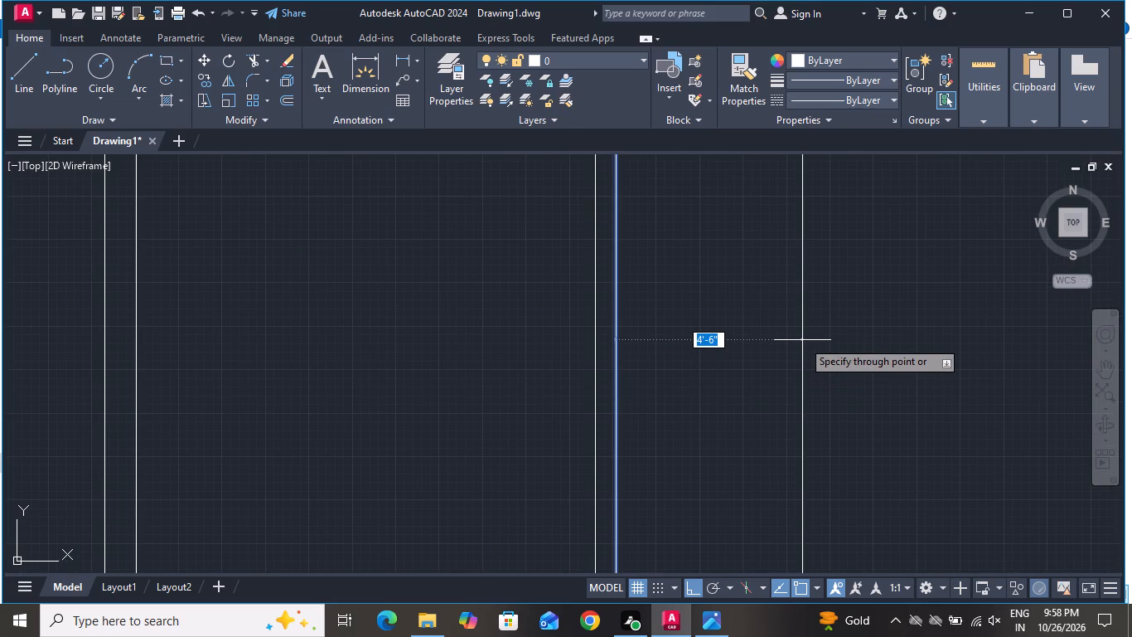
pyautogui.write("10'10")
pyautogui.hotkey('shift', '"')
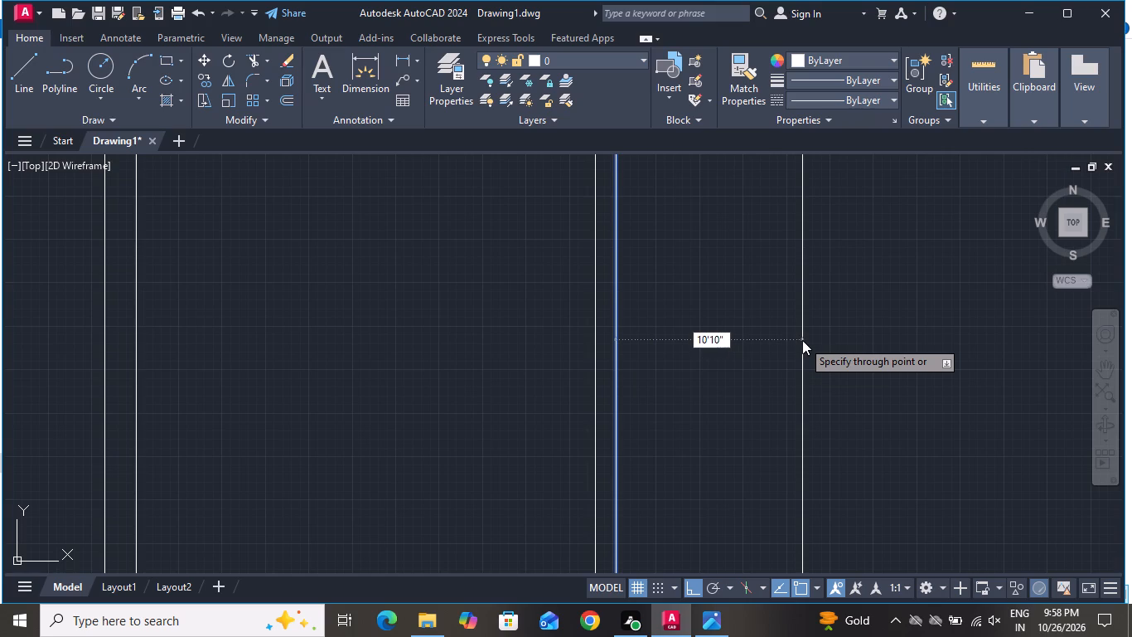
pyautogui.press('Return')
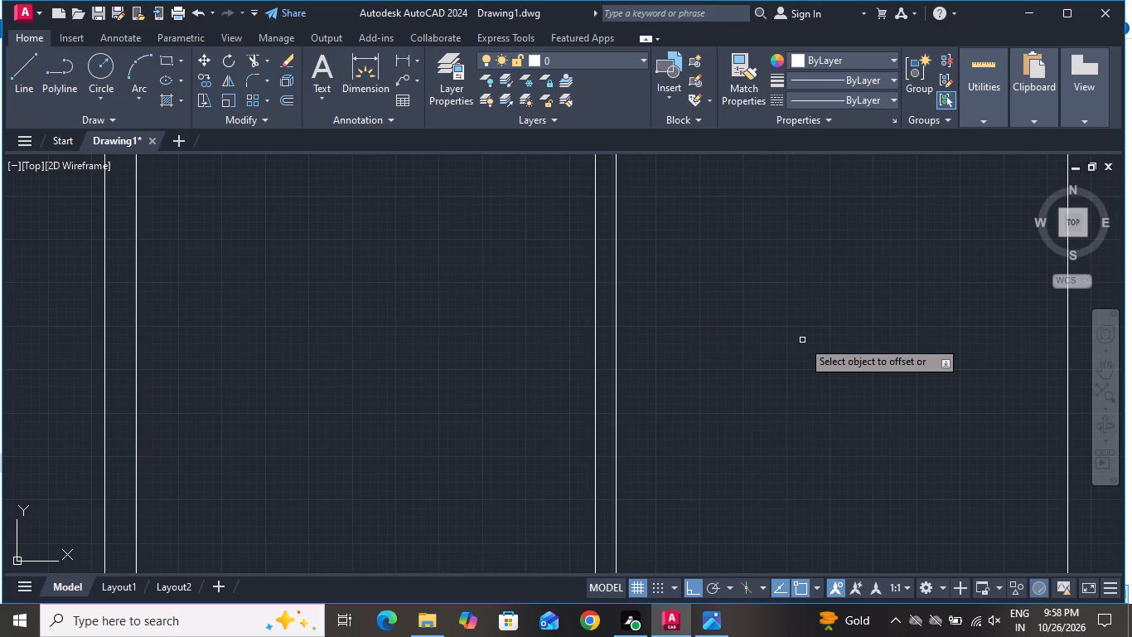
# Offset the top wall's outer line 8'0" downward for a second horizontal partition.
pyautogui.scroll(-5, 402, 255)
pyautogui.scroll(2, 437, 246)
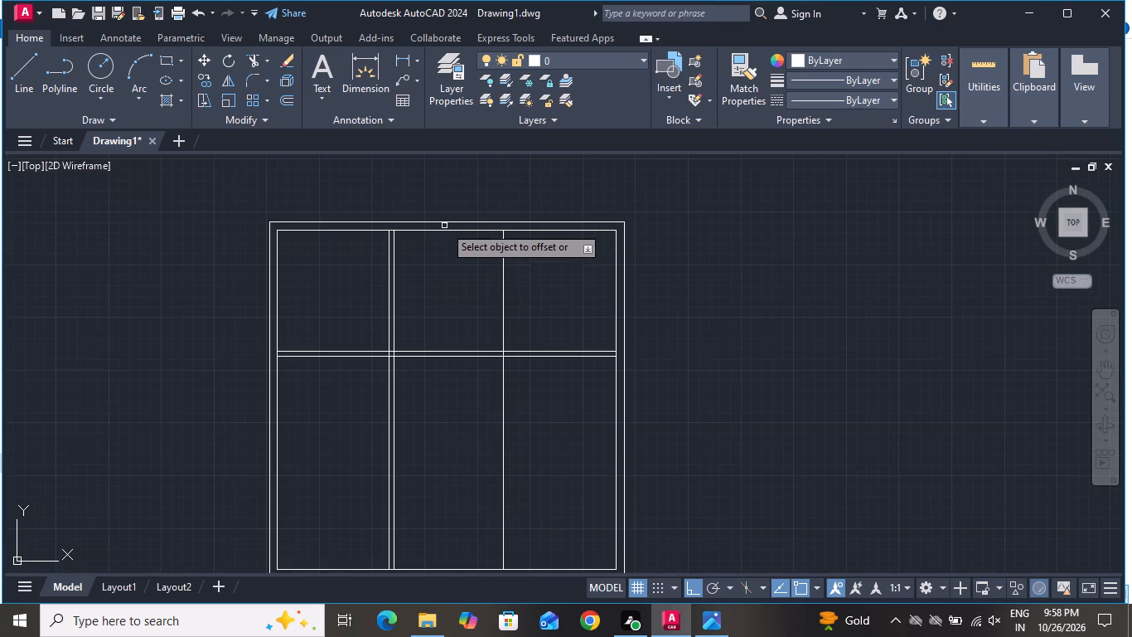
pyautogui.click(443, 225)
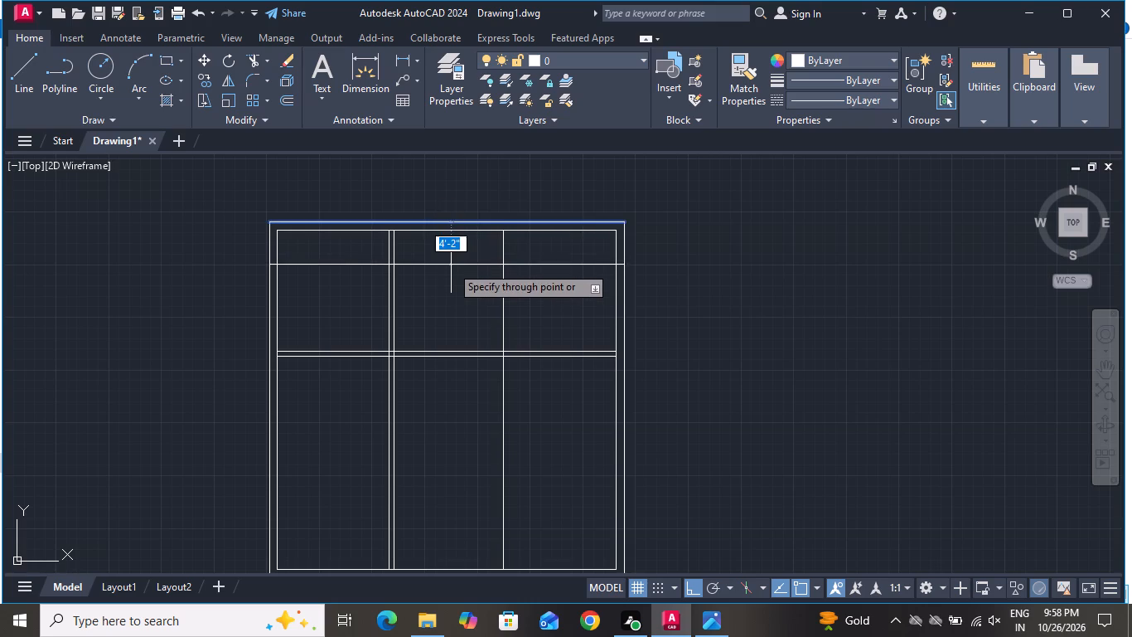
pyautogui.press('8')
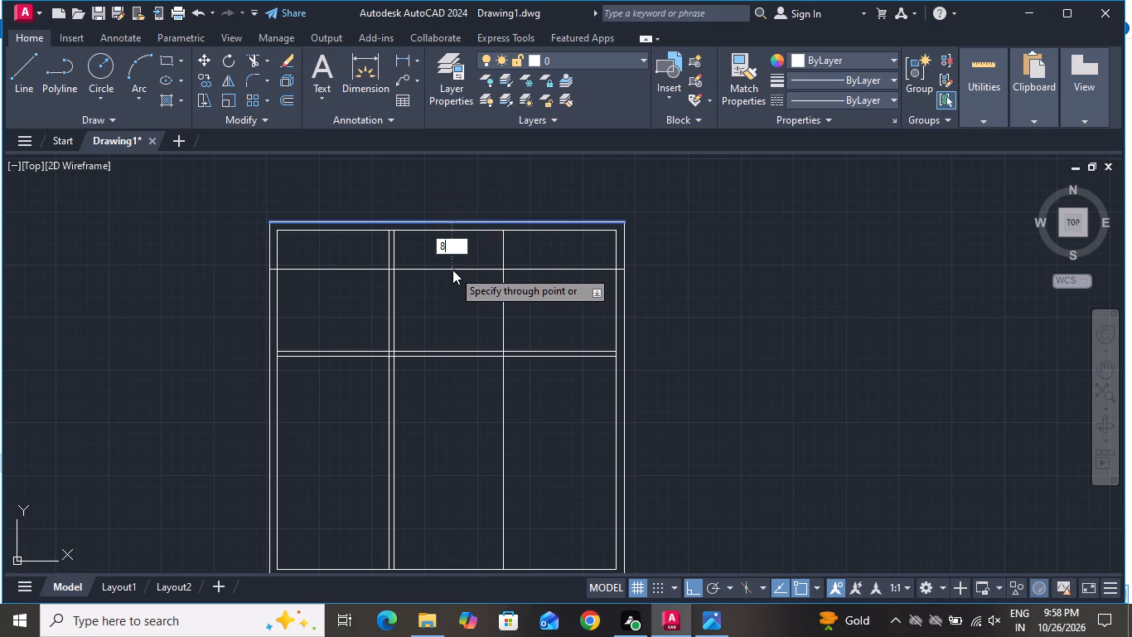
pyautogui.write('\'0"')
pyautogui.press('Return')
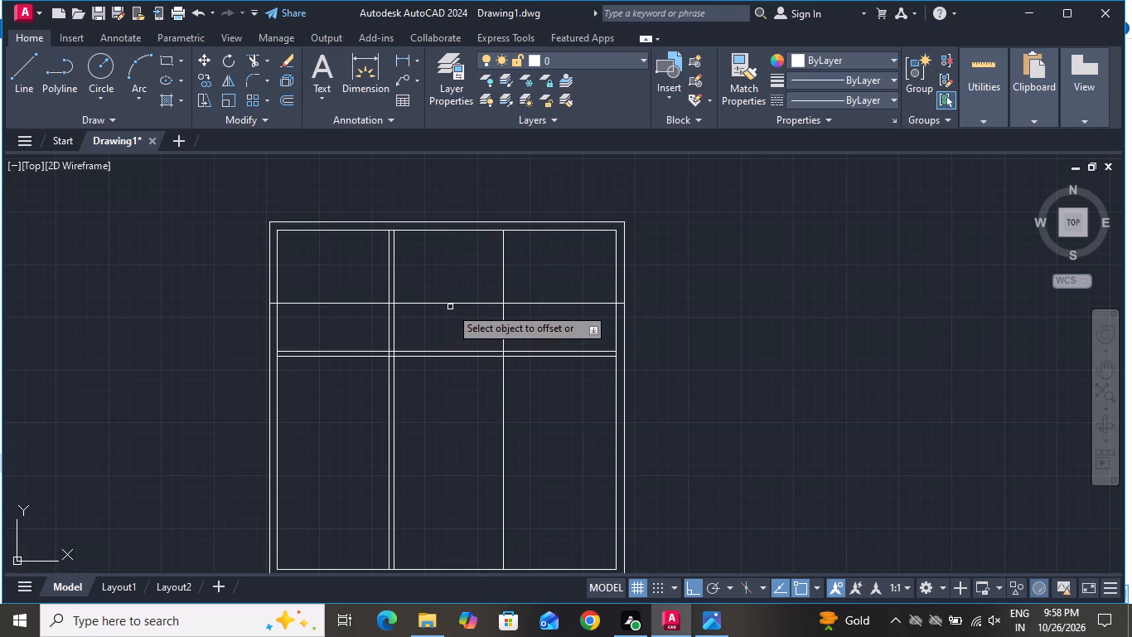
# Offset the upper horizontal partition line 6" downward to give it thickness.
pyautogui.click(451, 301)
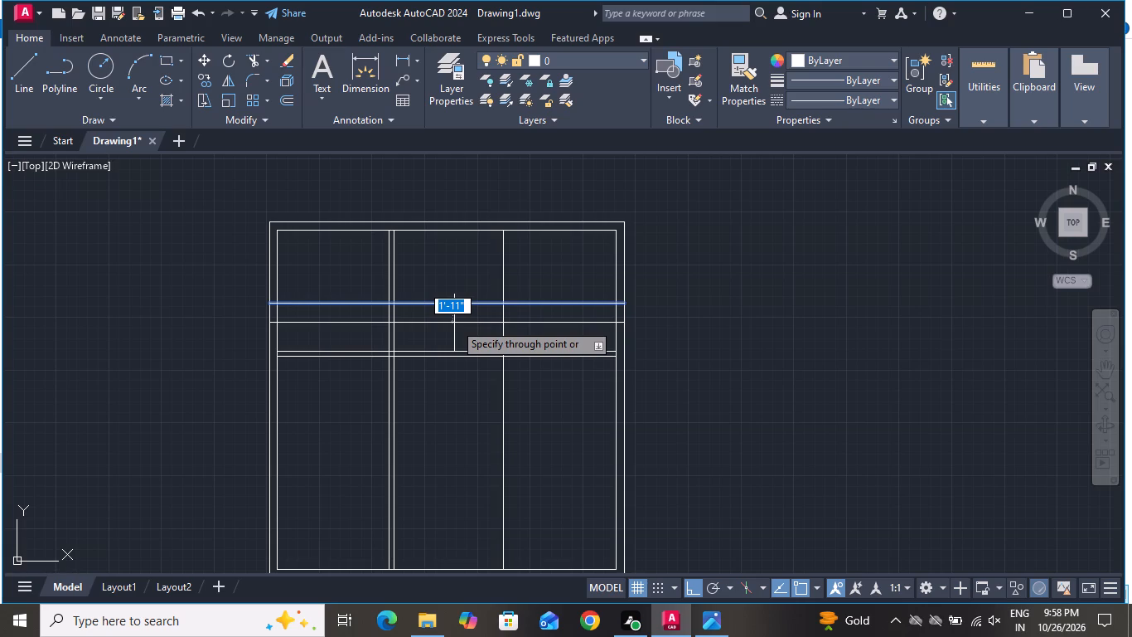
pyautogui.press('6')
pyautogui.hotkey('shift', '"')
pyautogui.press('Return')
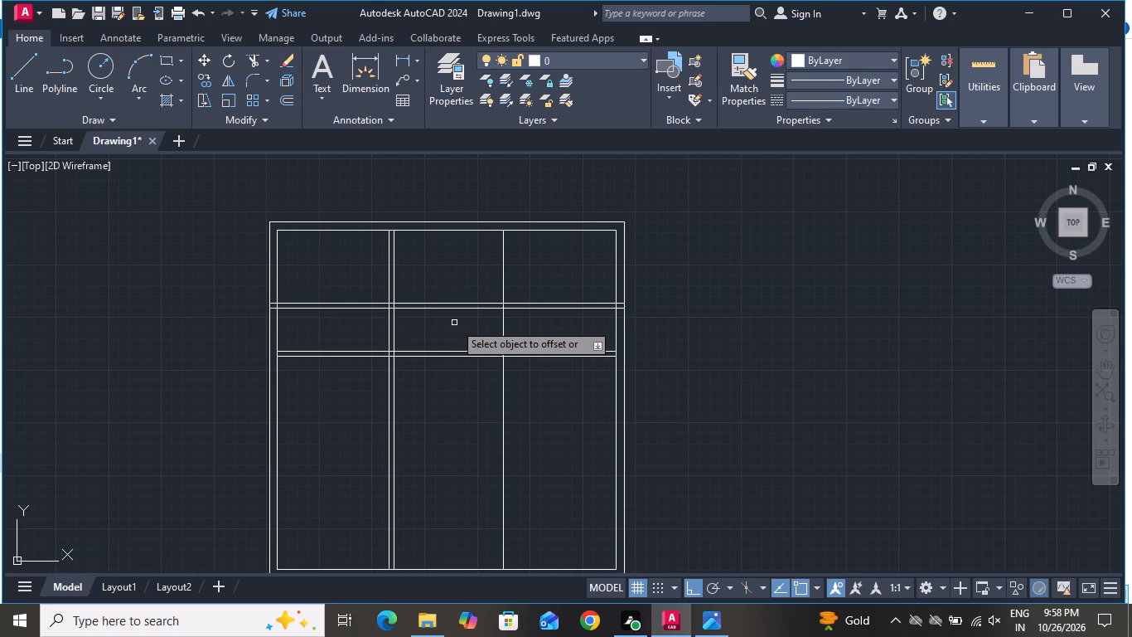
# Offset the second vertical partition line 6" to its right, and finish offsetting.
pyautogui.click(503, 258)
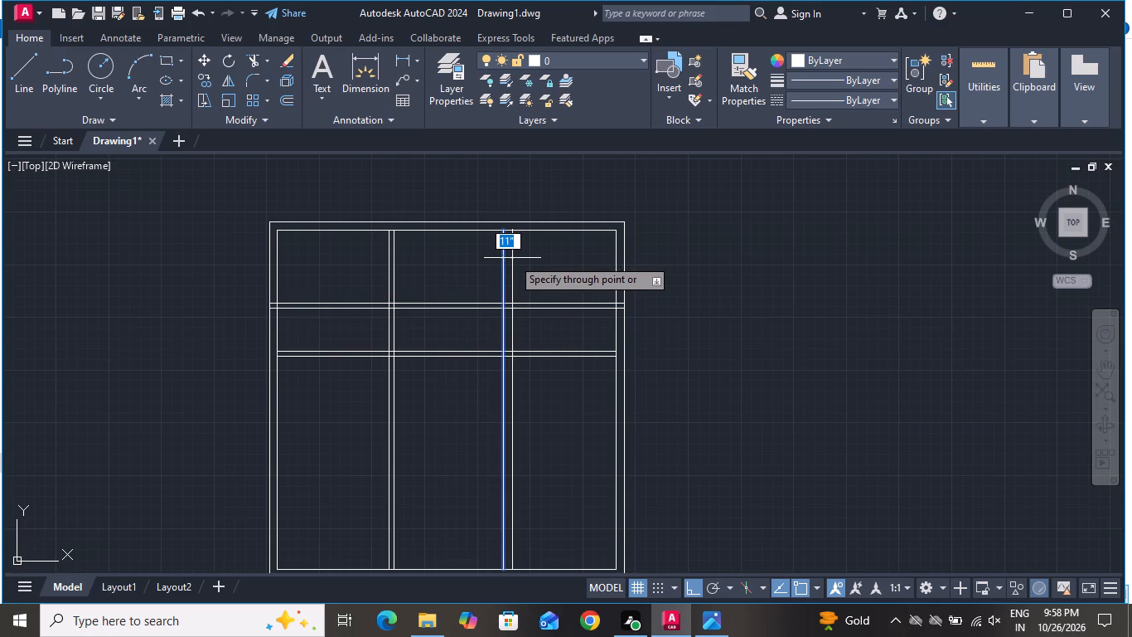
pyautogui.press('6')
pyautogui.hotkey('shift', '"')
pyautogui.press('Return')
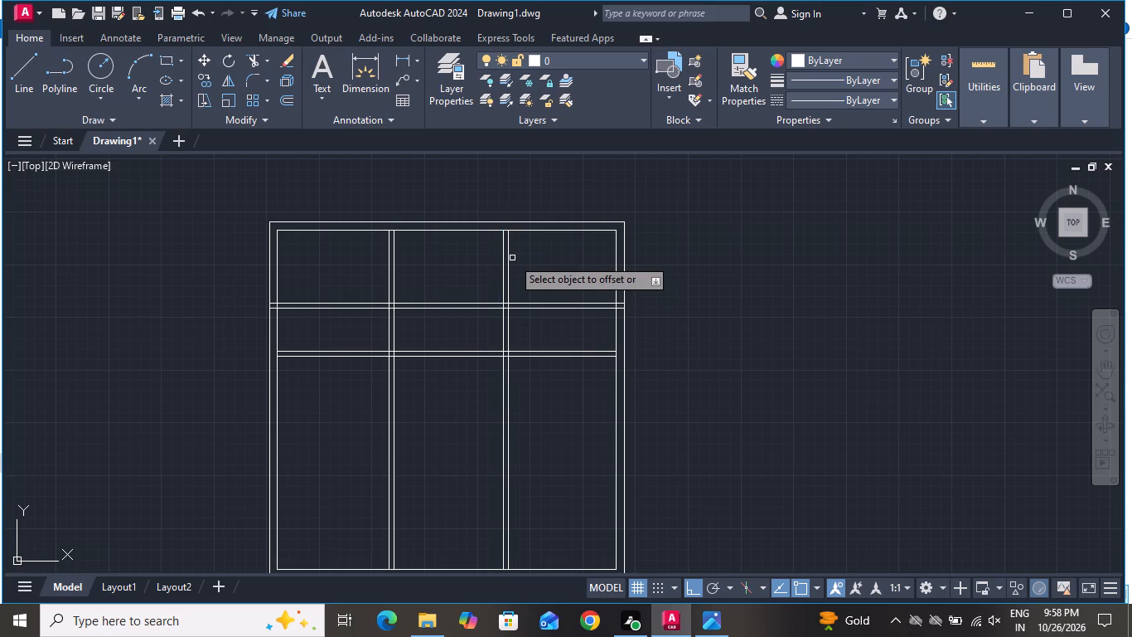
pyautogui.rightClick(512, 258)
pyautogui.click(576, 275)
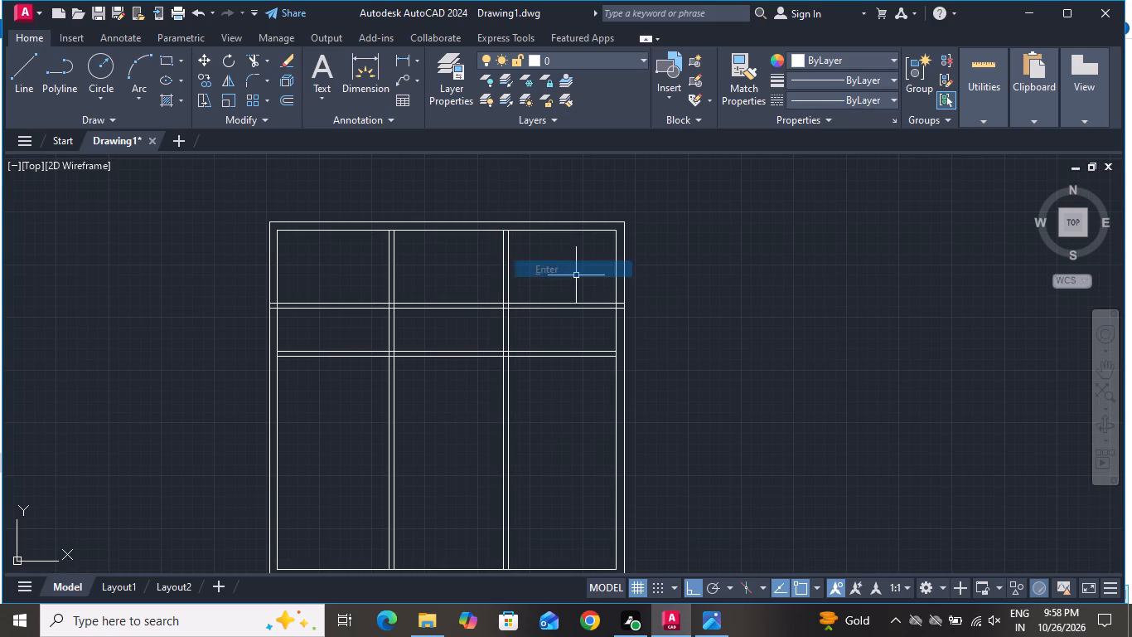
# Trim the lower horizontal partition's two lines out of the middle bay between the vertical partitions.
pyautogui.click(248, 57)
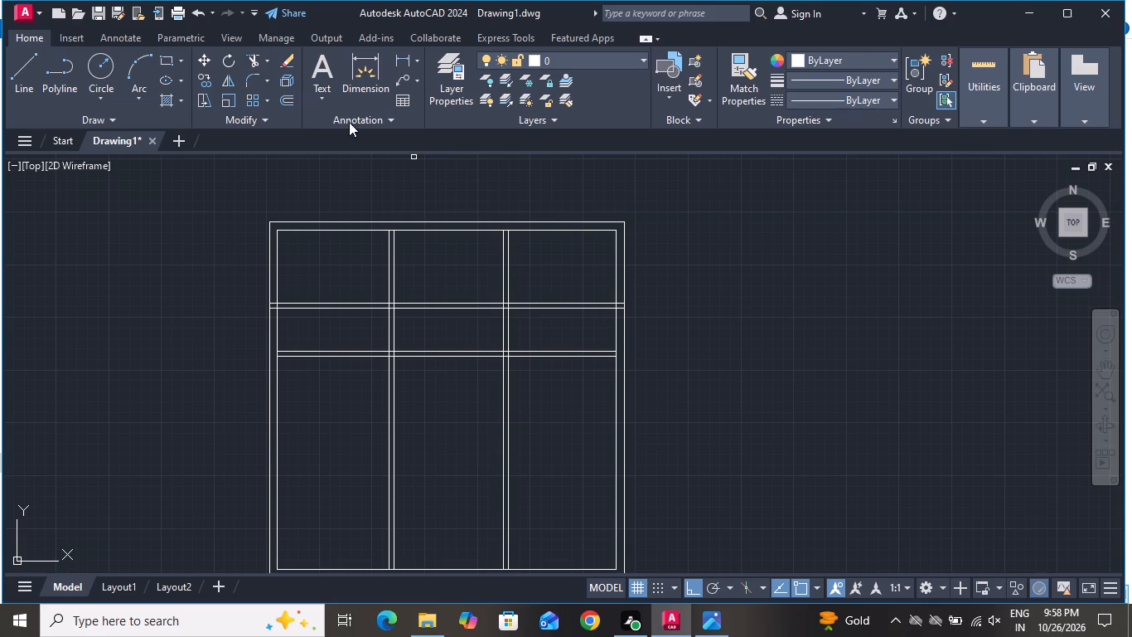
pyautogui.click(449, 332)
pyautogui.click(445, 420)
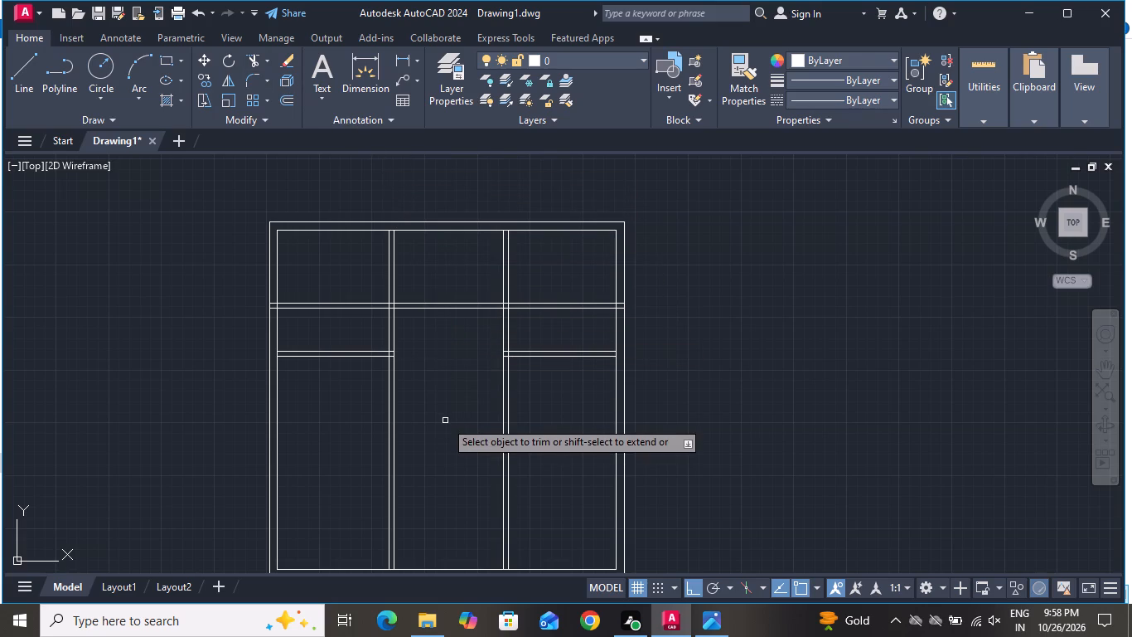
# Trim the upper horizontal partition's lines out of the left and right bays, keeping them in the middle bay.
pyautogui.click(346, 324)
pyautogui.click(336, 274)
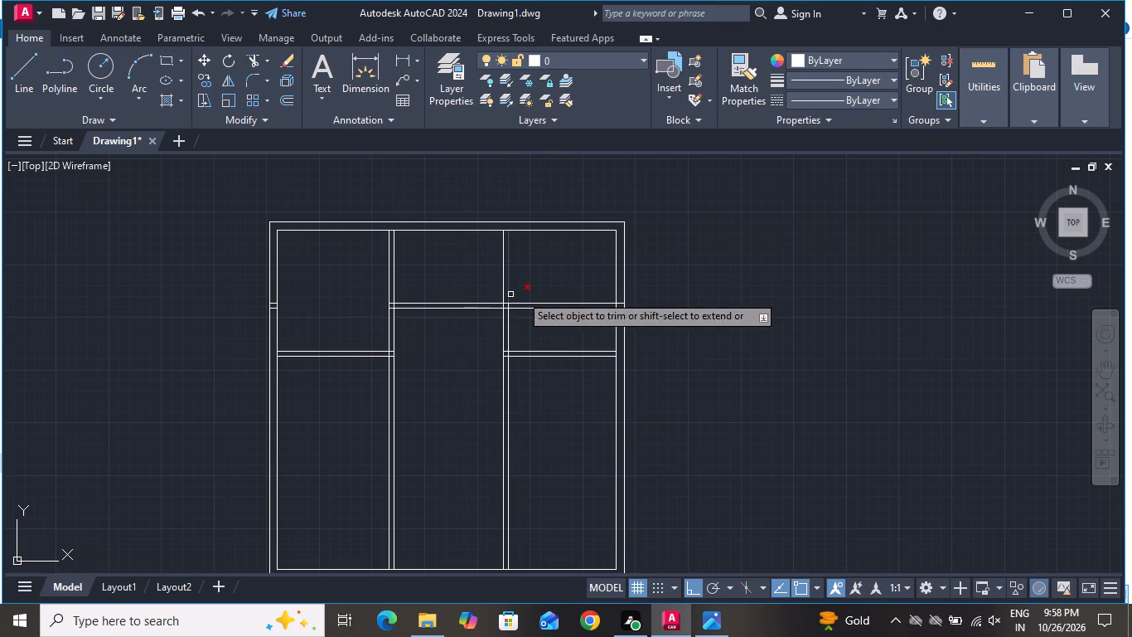
pyautogui.click(556, 326)
pyautogui.click(554, 254)
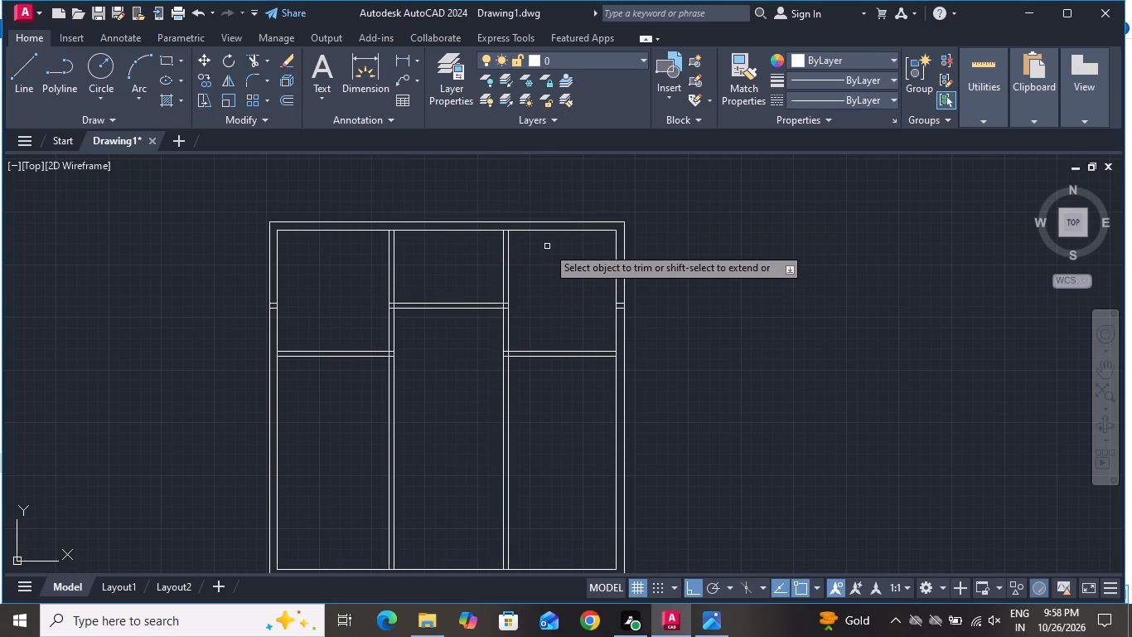
# Trim the leftover ends of the upper horizontal partition's lines inside the left outer wall.
pyautogui.scroll(3, 288, 374)
pyautogui.scroll(-2, 291, 367)
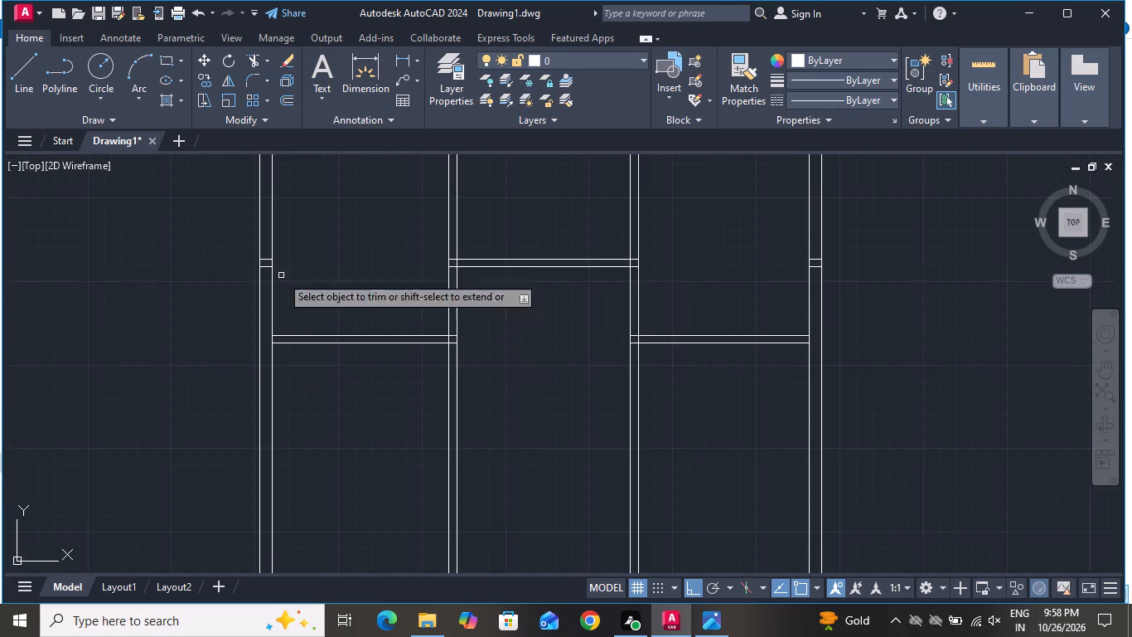
pyautogui.scroll(3, 269, 256)
pyautogui.click(257, 257)
pyautogui.click(256, 359)
pyautogui.scroll(-4, 239, 342)
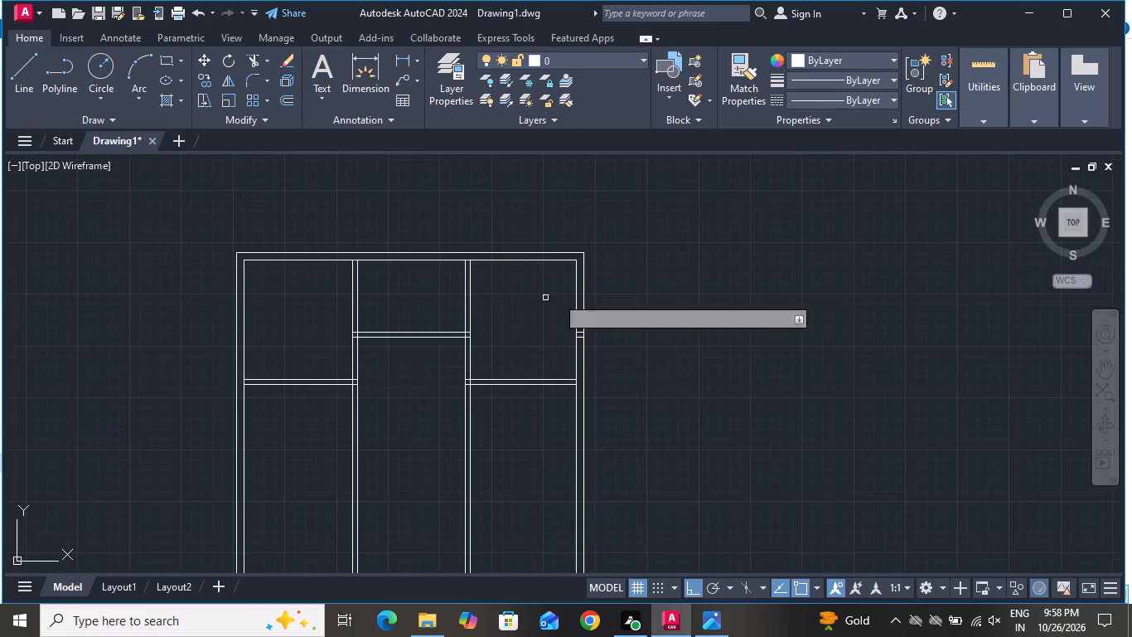
# Trim the leftover ends of the upper horizontal partition's lines inside the right outer wall.
pyautogui.scroll(3, 569, 334)
pyautogui.click(615, 304)
pyautogui.click(599, 396)
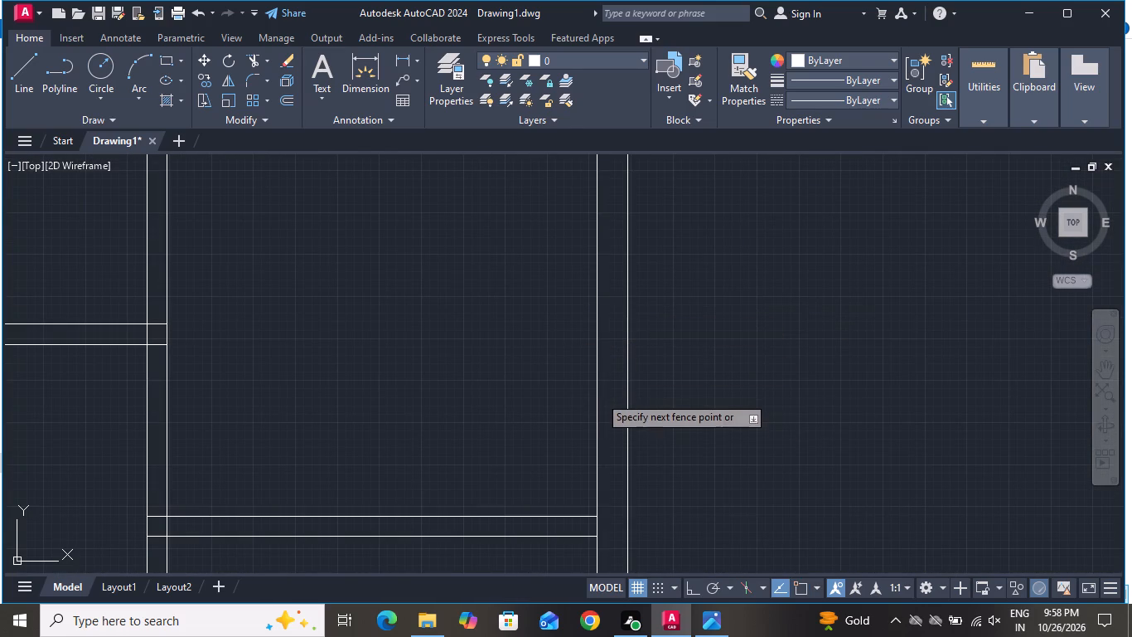
# Trim the overlapping lines where the upper horizontal partition meets the second vertical partition, leaving an open T-junction.
pyautogui.scroll(-1, 515, 413)
pyautogui.scroll(3, 211, 360)
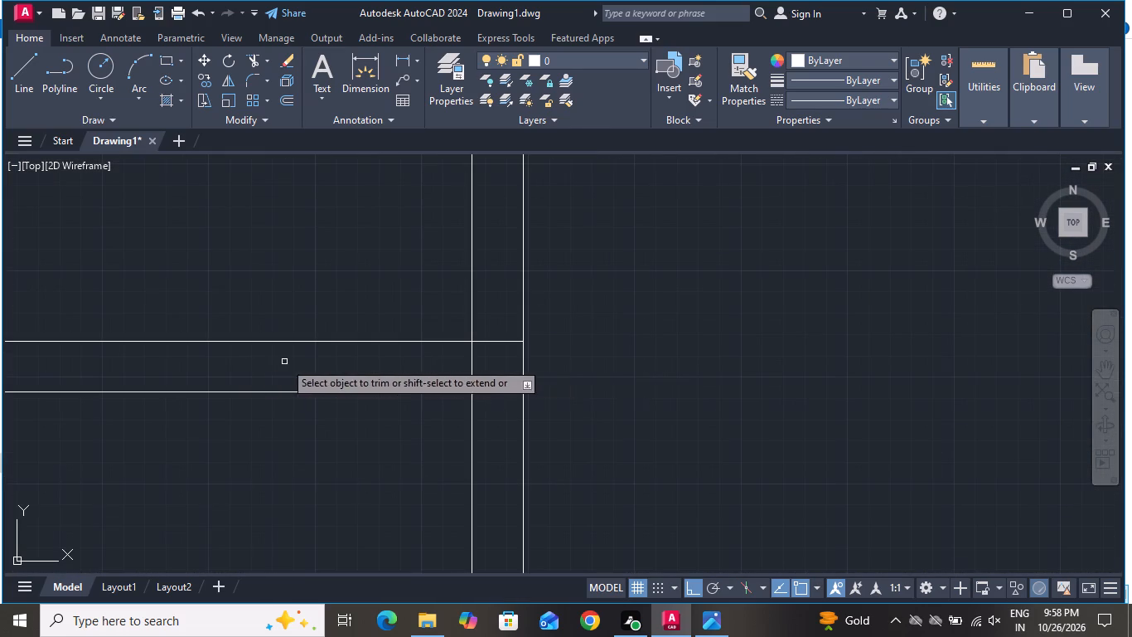
pyautogui.click(479, 359)
pyautogui.click(464, 367)
pyautogui.click(491, 365)
pyautogui.click(506, 290)
pyautogui.click(506, 374)
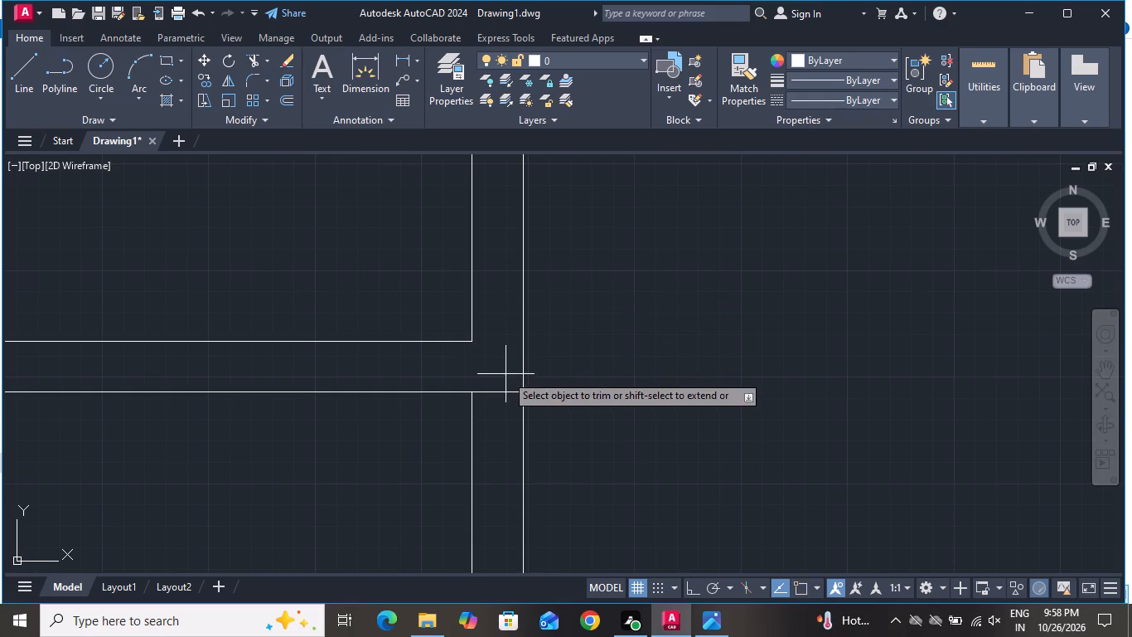
pyautogui.moveTo(496, 453); pyautogui.dragTo(496, 440)
# Trim both vertical partitions' lines away below the lower horizontal partitions.
pyautogui.scroll(-5, 549, 294)
pyautogui.scroll(3, 542, 360)
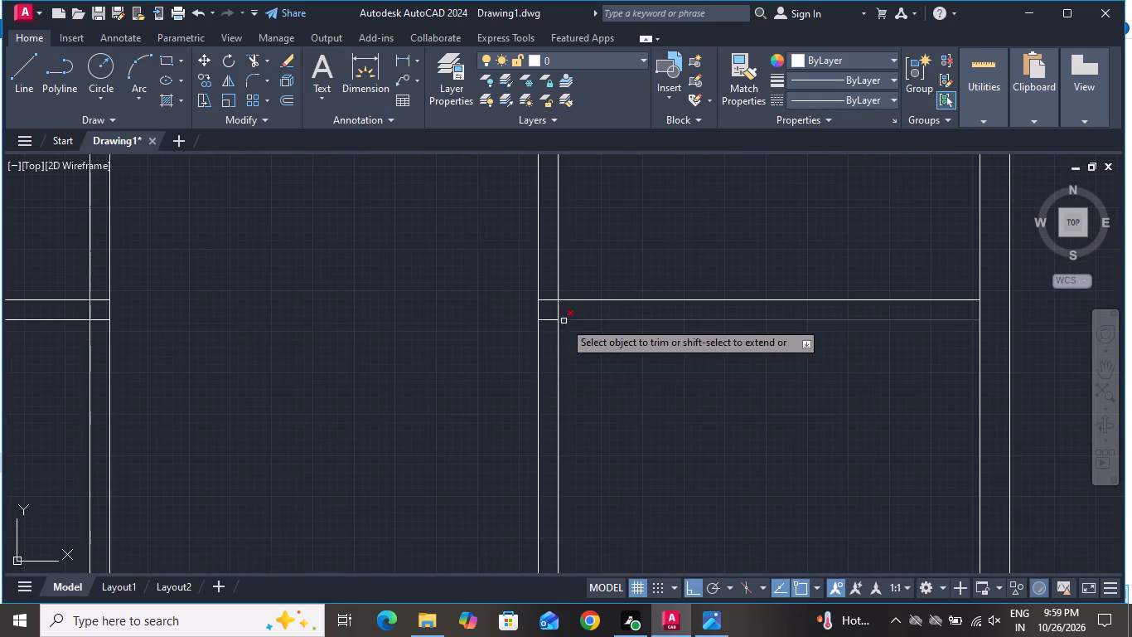
pyautogui.scroll(-3, 565, 328)
pyautogui.click(621, 411)
pyautogui.click(405, 455)
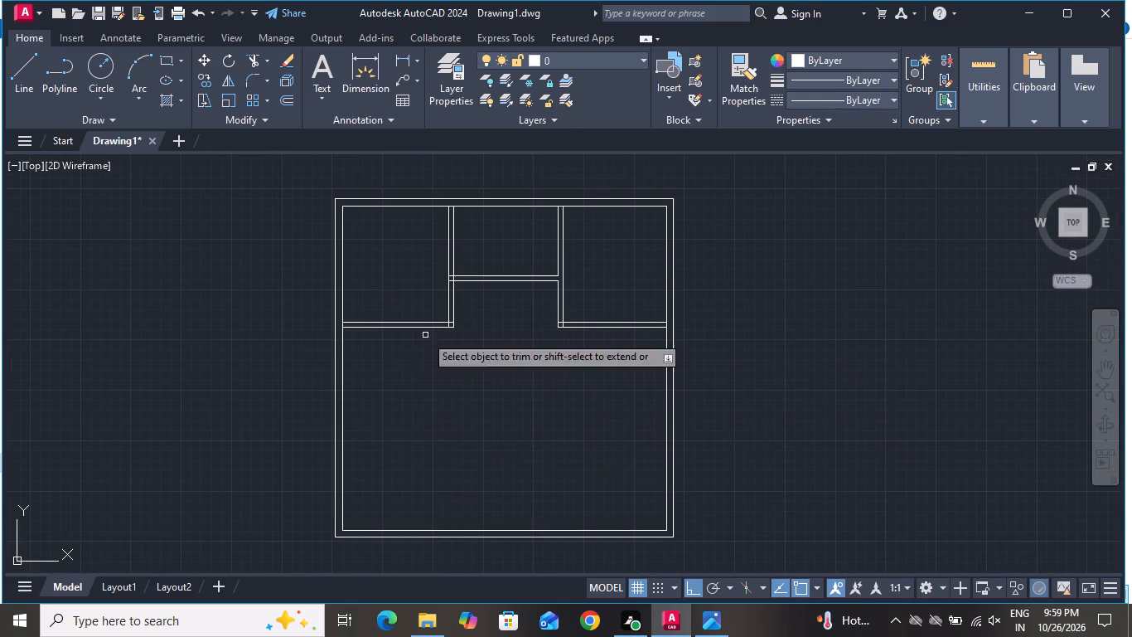
# Trim the overlapping lines where the upper horizontal partition meets the first vertical partition, leaving an open T-junction.
pyautogui.scroll(4, 450, 272)
pyautogui.click(451, 294)
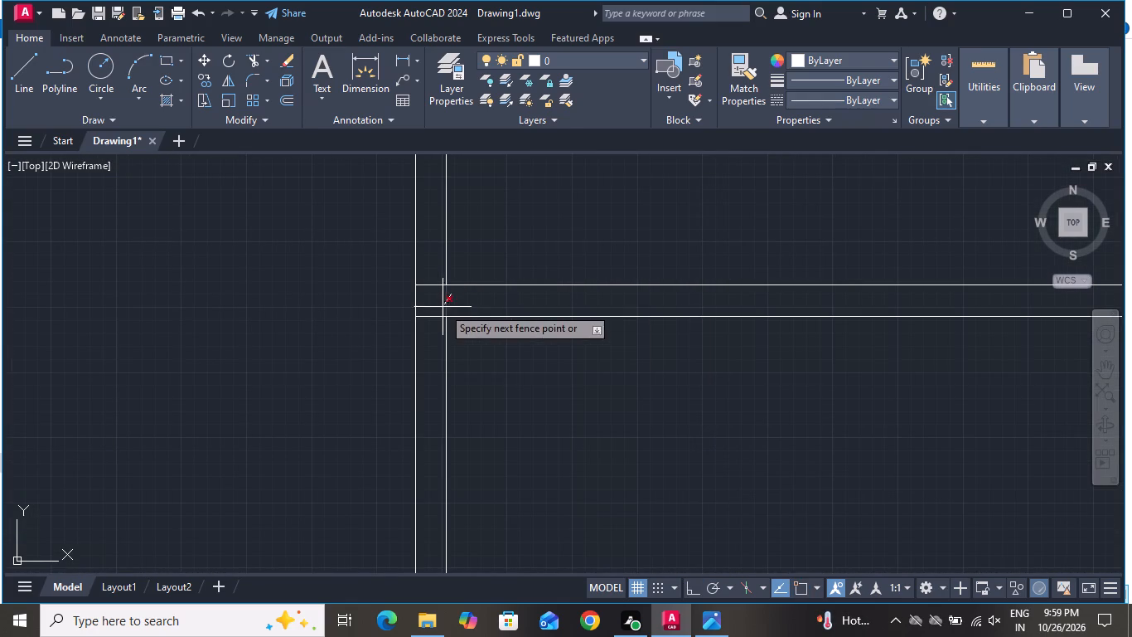
pyautogui.click(443, 307)
pyautogui.click(433, 310)
pyautogui.click(420, 258)
pyautogui.click(430, 291)
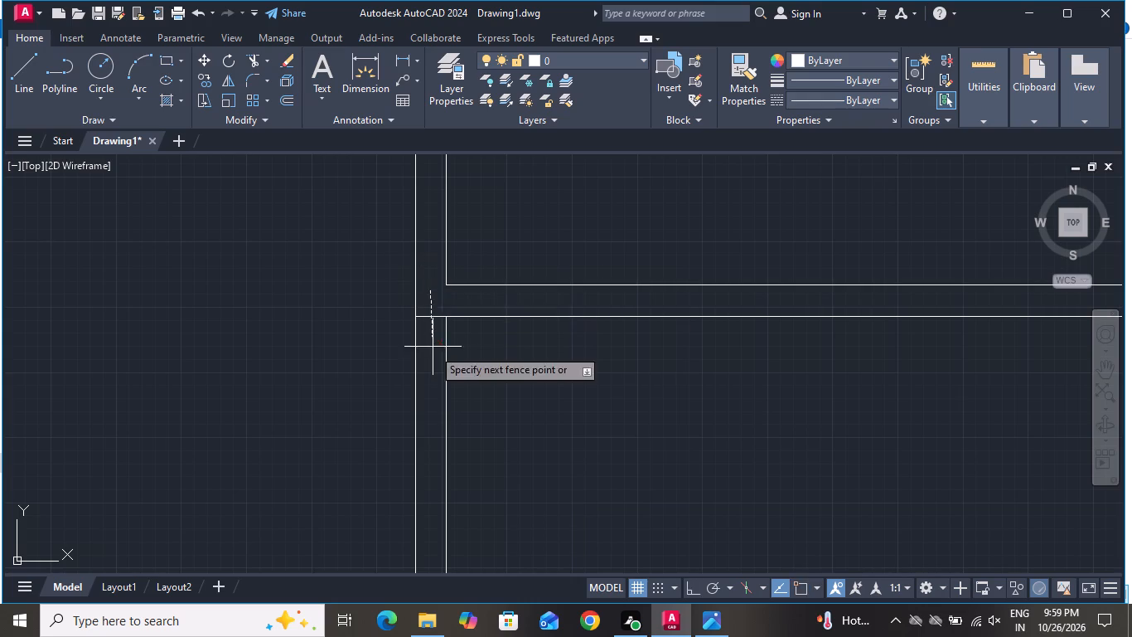
pyautogui.click(433, 350)
# Trim the overlapping inner segments at the corner of the first vertical partition and the left bay's lower partition.
pyautogui.scroll(-3, 443, 219)
pyautogui.scroll(5, 429, 315)
pyautogui.click(459, 277)
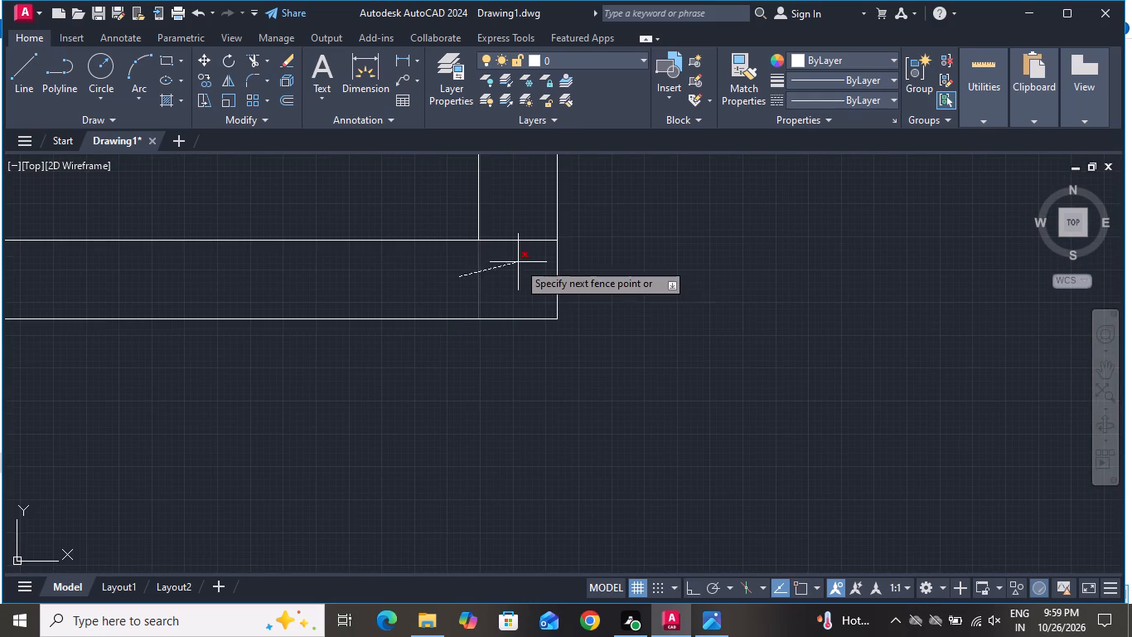
pyautogui.doubleClick(518, 262)
pyautogui.click(516, 201)
pyautogui.click(529, 303)
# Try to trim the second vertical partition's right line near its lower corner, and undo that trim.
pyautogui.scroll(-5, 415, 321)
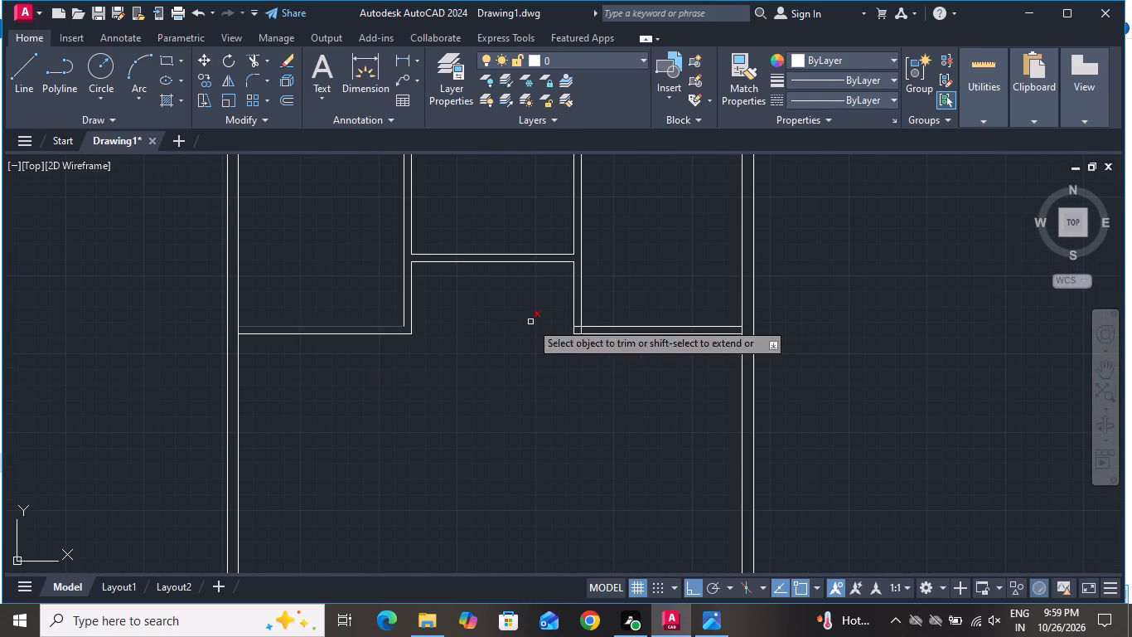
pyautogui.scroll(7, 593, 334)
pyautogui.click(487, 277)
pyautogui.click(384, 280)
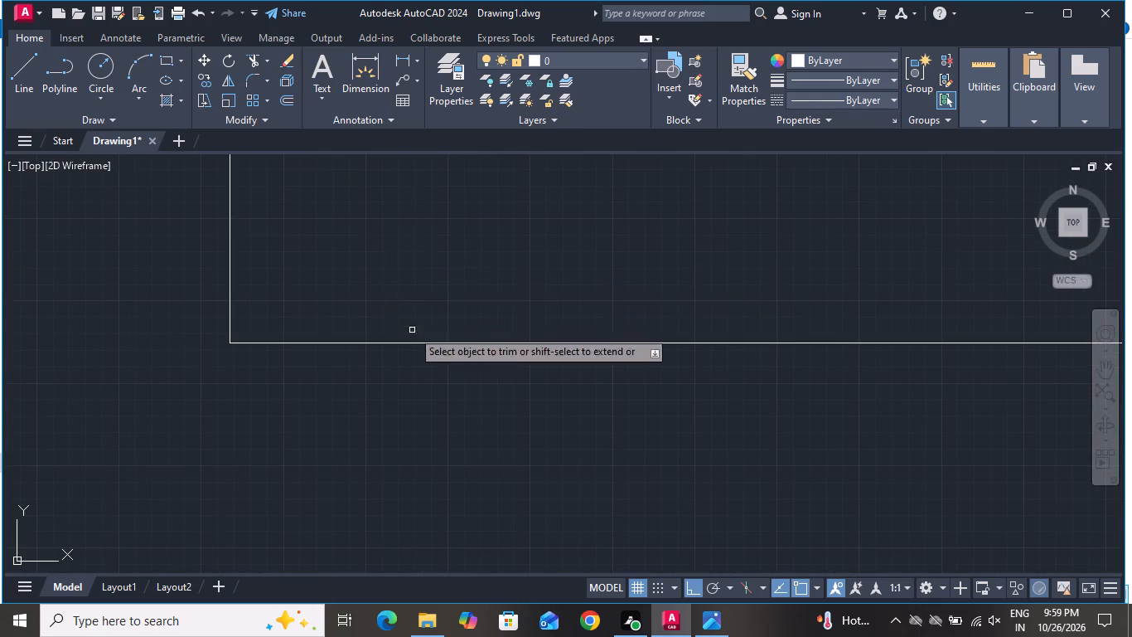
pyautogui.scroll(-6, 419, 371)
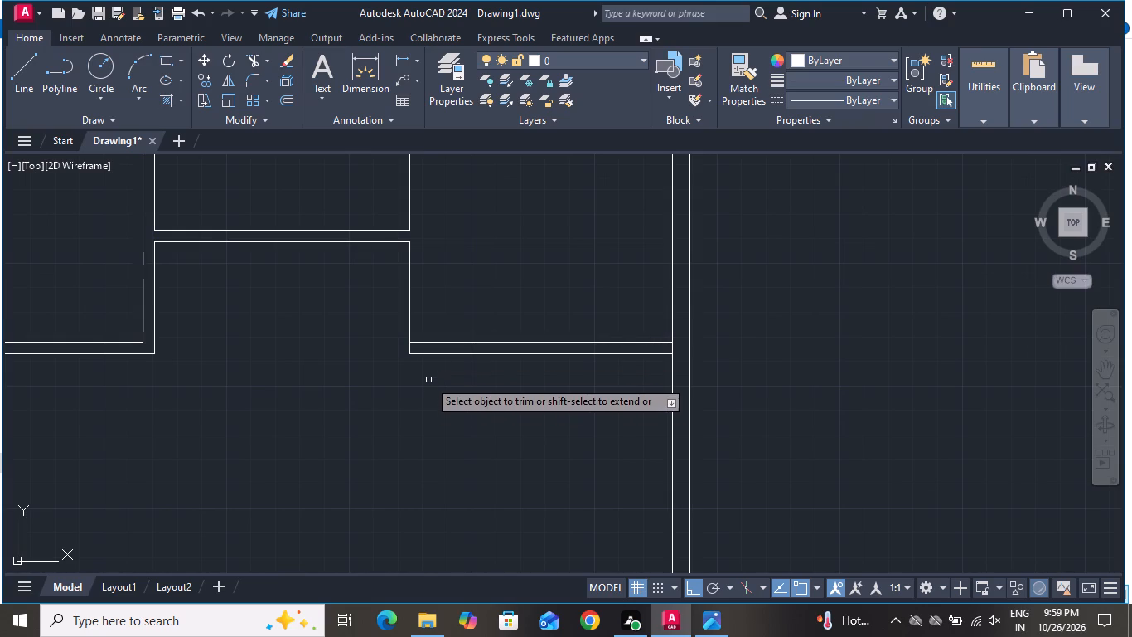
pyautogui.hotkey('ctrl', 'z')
# Trim the overlapping inner segments at the corner of the second vertical partition and the right bay's lower partition, and finish trimming.
pyautogui.scroll(-5, 428, 374)
pyautogui.scroll(2, 646, 367)
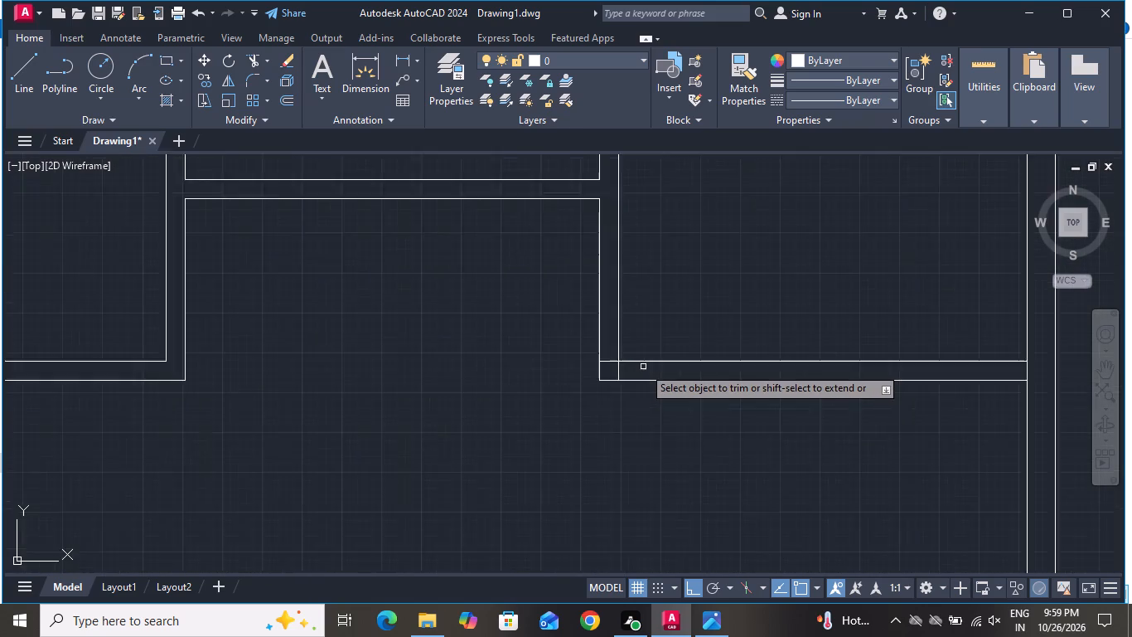
pyautogui.scroll(3, 643, 367)
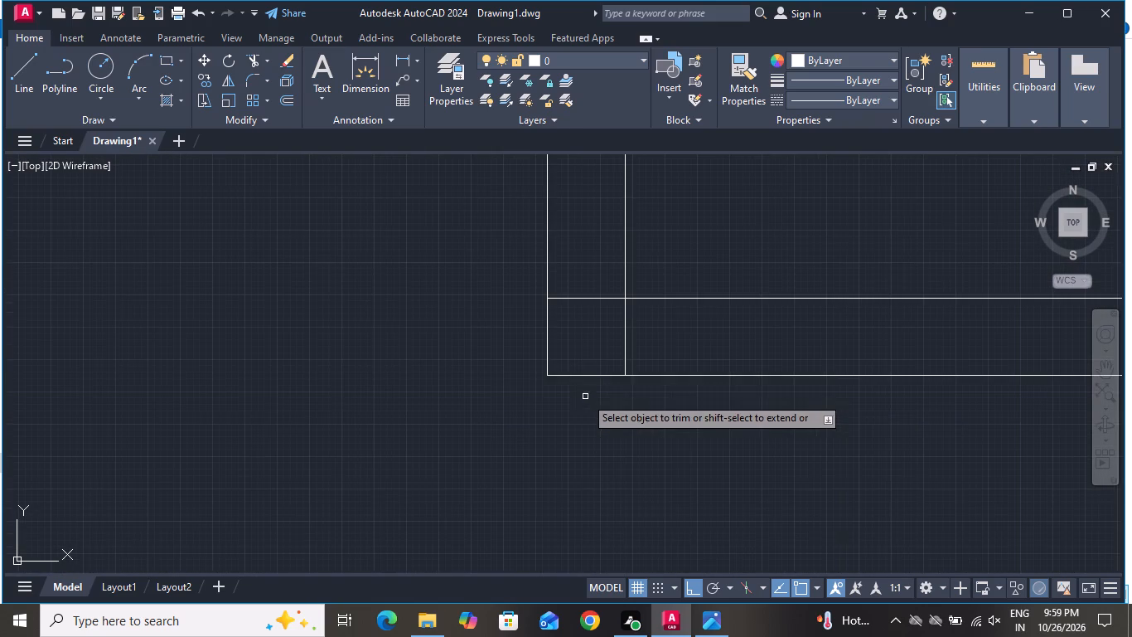
pyautogui.click(582, 333)
pyautogui.click(581, 262)
pyautogui.click(583, 314)
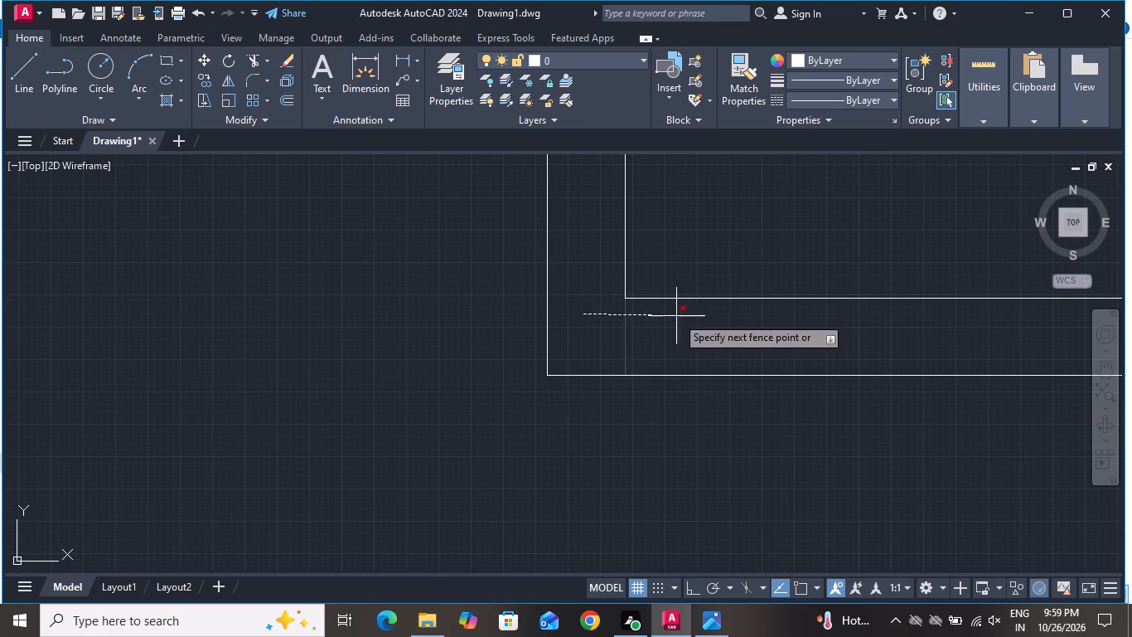
pyautogui.click(676, 315)
pyautogui.rightClick(502, 446)
pyautogui.click(559, 249)
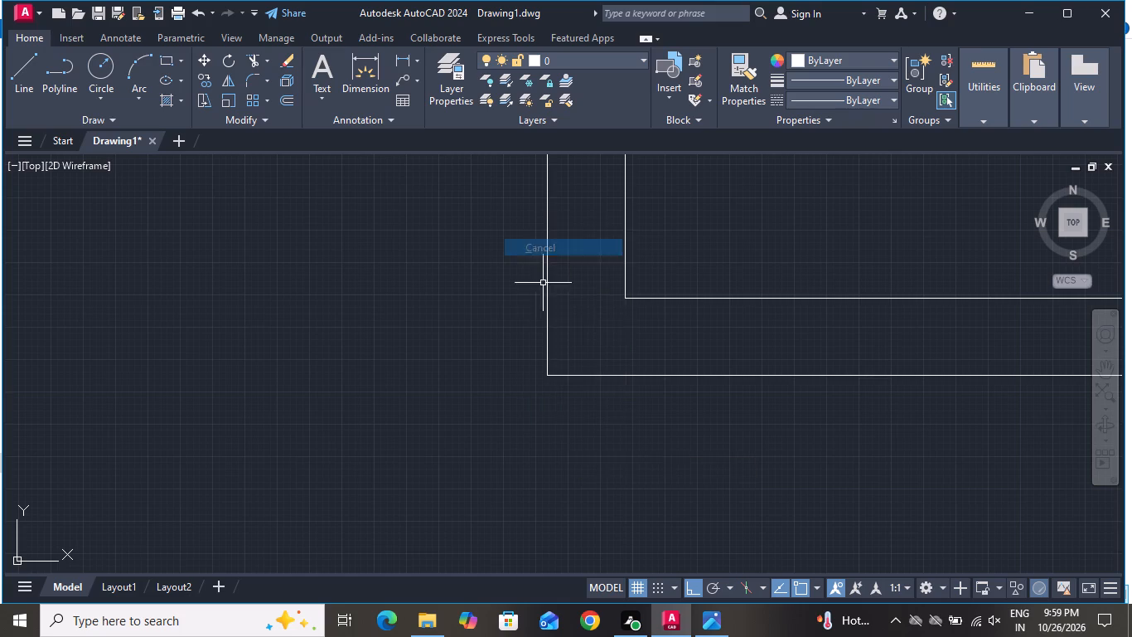
# Using Offset with the Through option, offset the bottom line of the left bay's lower partition 4'3" downward.
pyautogui.scroll(-5, 504, 386)
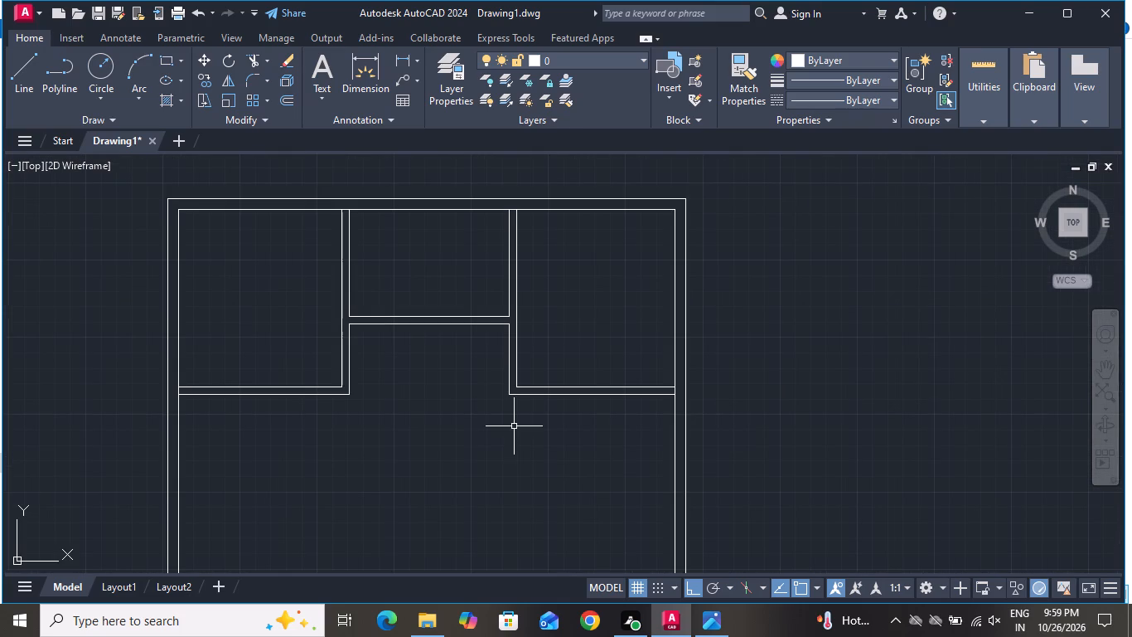
pyautogui.write('o t')
pyautogui.press('space')
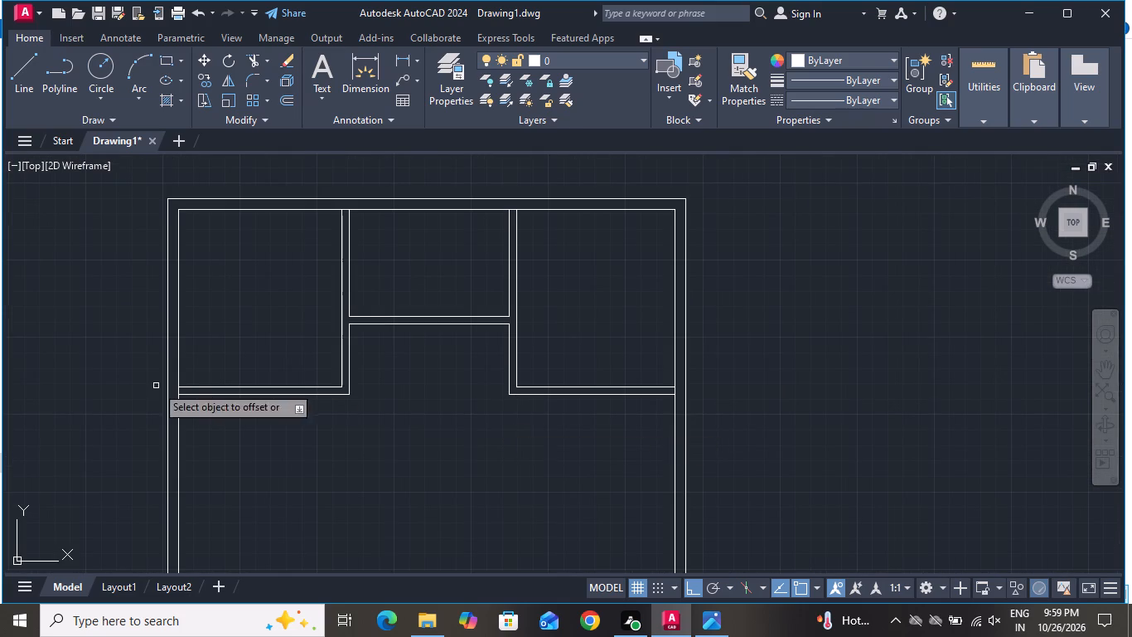
pyautogui.scroll(3, 172, 414)
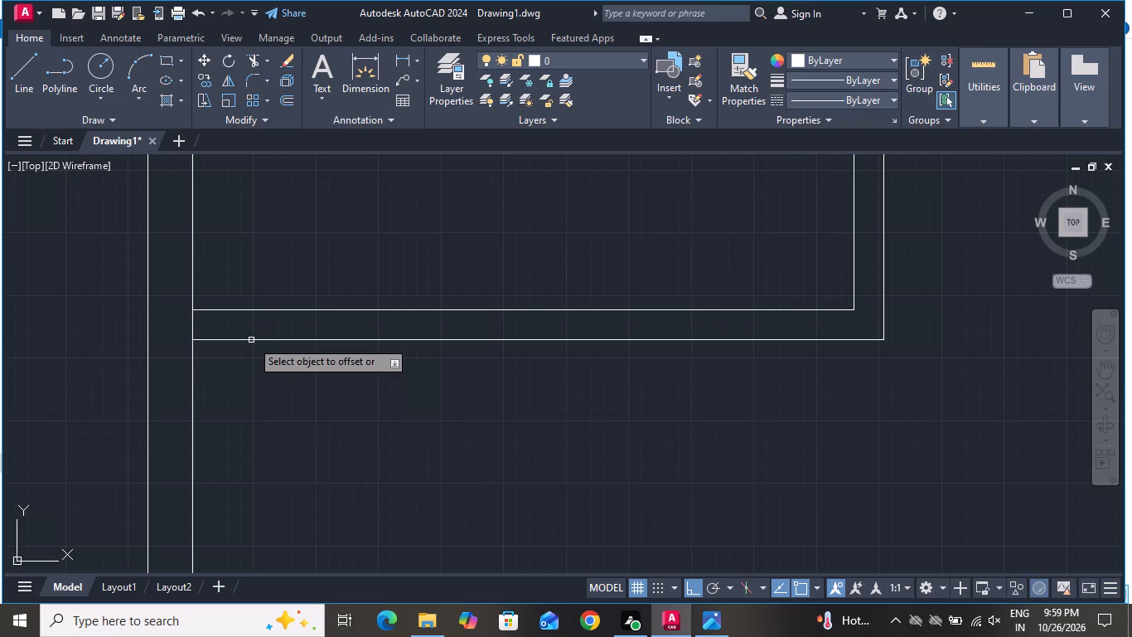
pyautogui.click(251, 340)
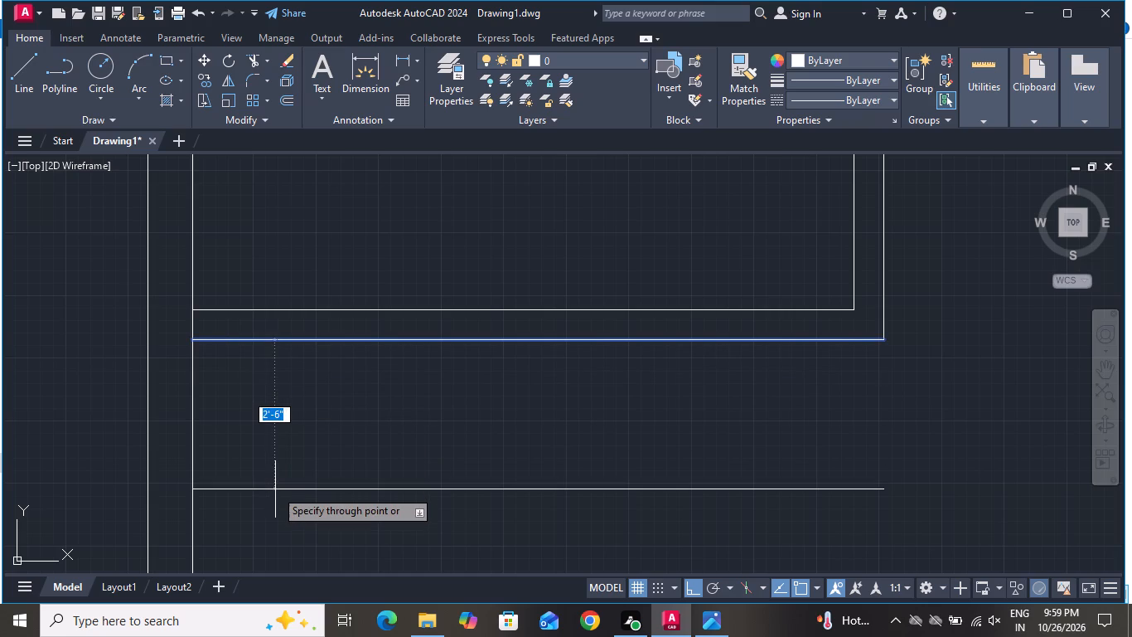
pyautogui.press('4')
pyautogui.write("'3")
pyautogui.hotkey('shift', '"')
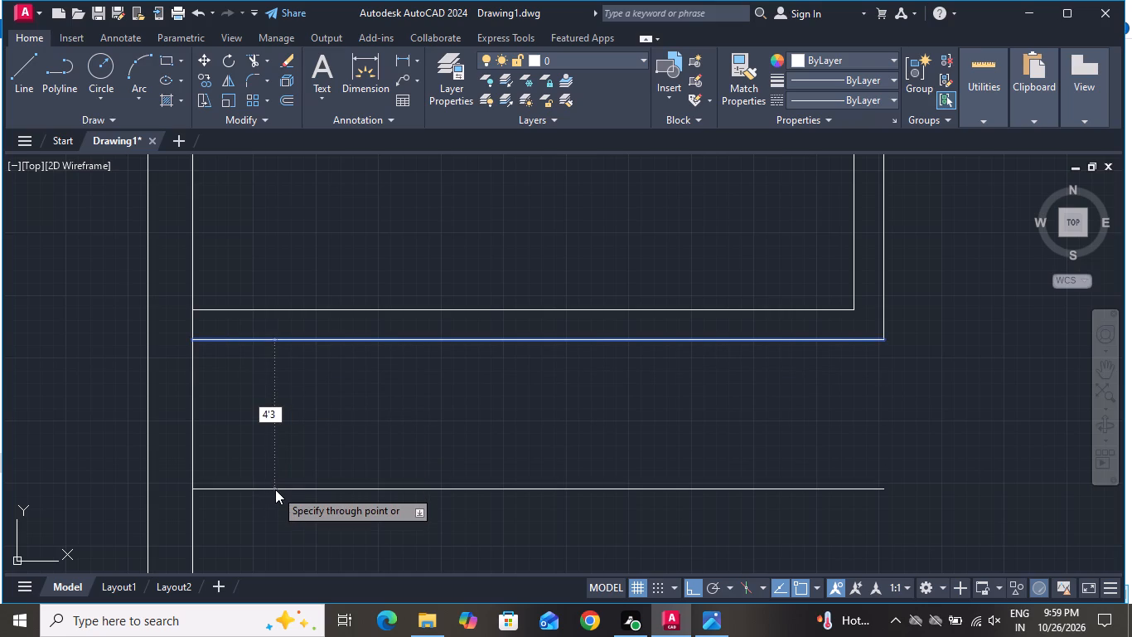
pyautogui.press('space')
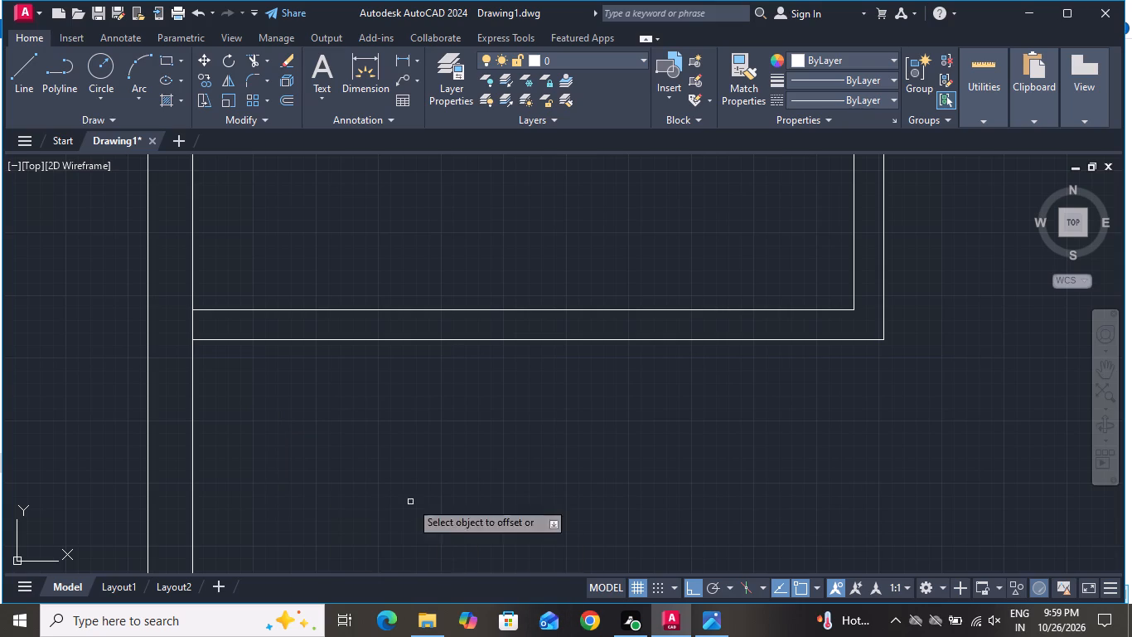
# Offset the left outer wall's inner line 7' to the right.
pyautogui.scroll(-4, 410, 445)
pyautogui.scroll(2, 374, 489)
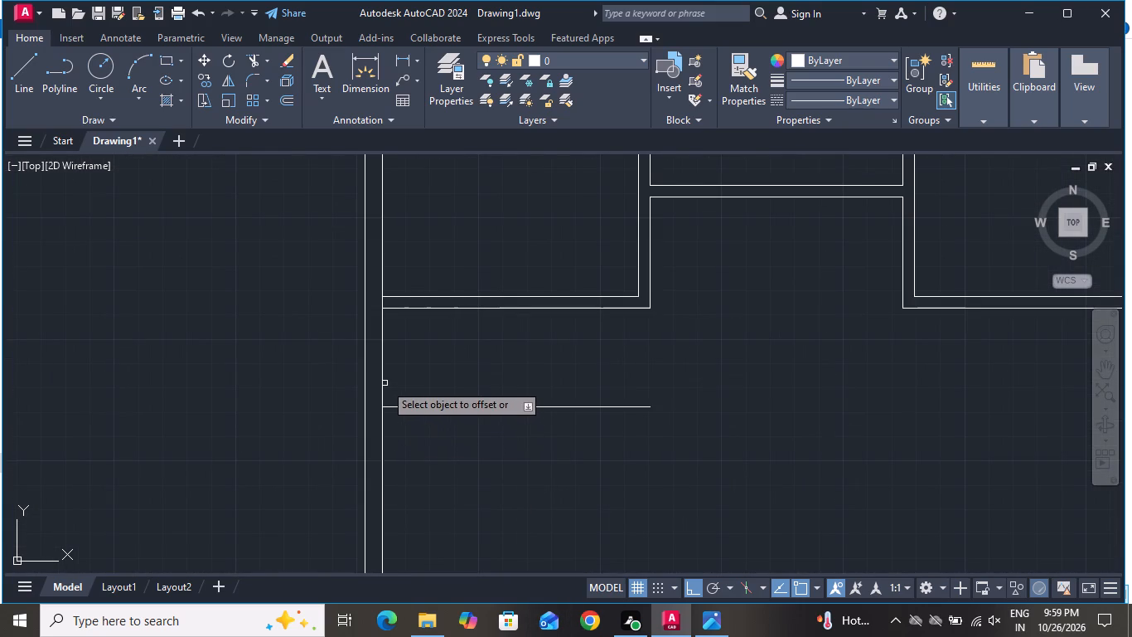
pyautogui.click(383, 384)
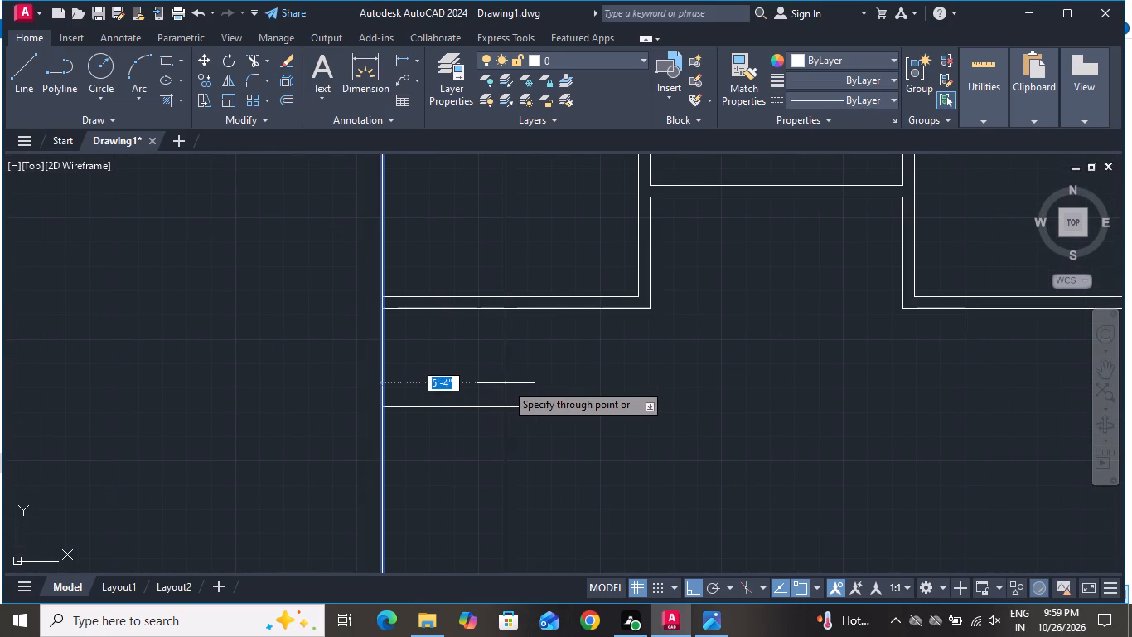
pyautogui.press('7')
pyautogui.press("'")
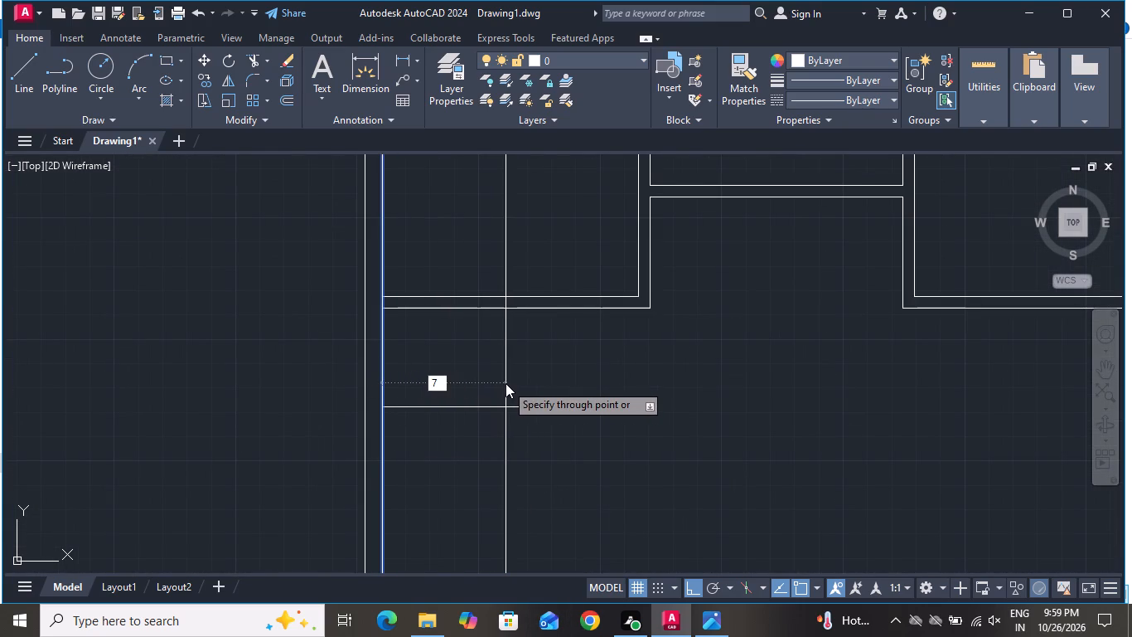
pyautogui.press('Return')
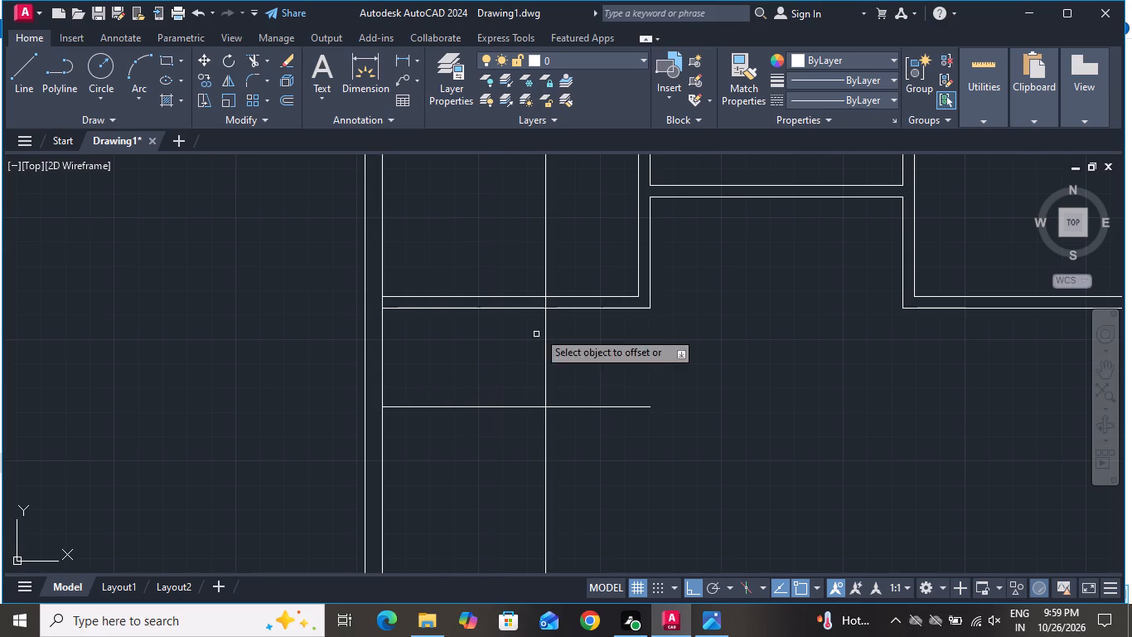
# Offset the new vertical line 6" to its right to give the partition its thickness.
pyautogui.click(546, 331)
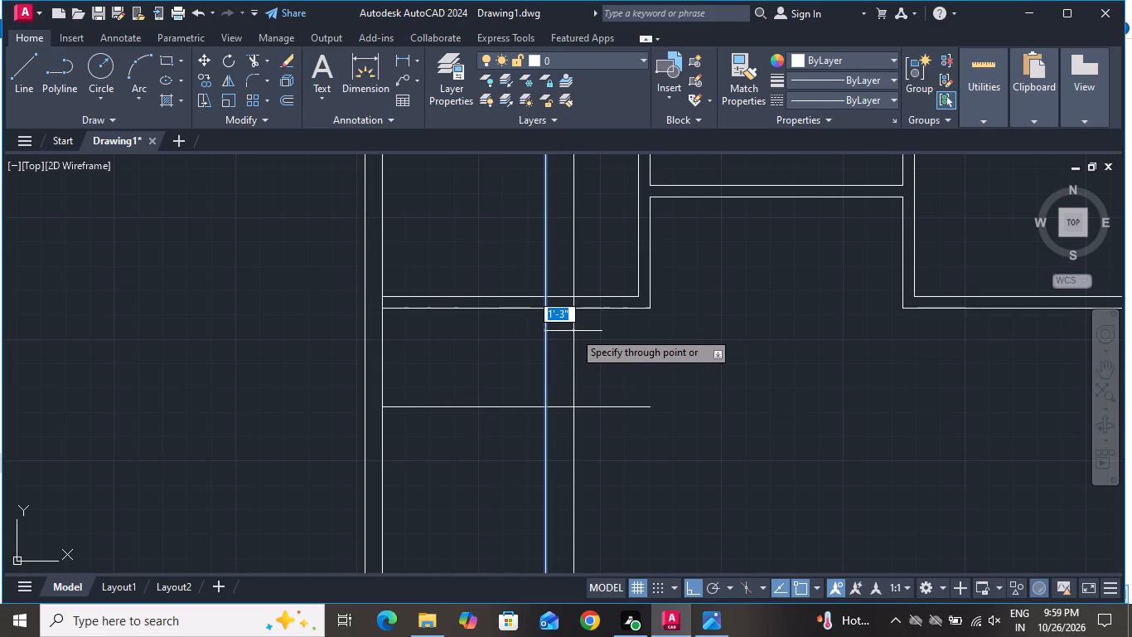
pyautogui.write('6"')
pyautogui.press('Return')
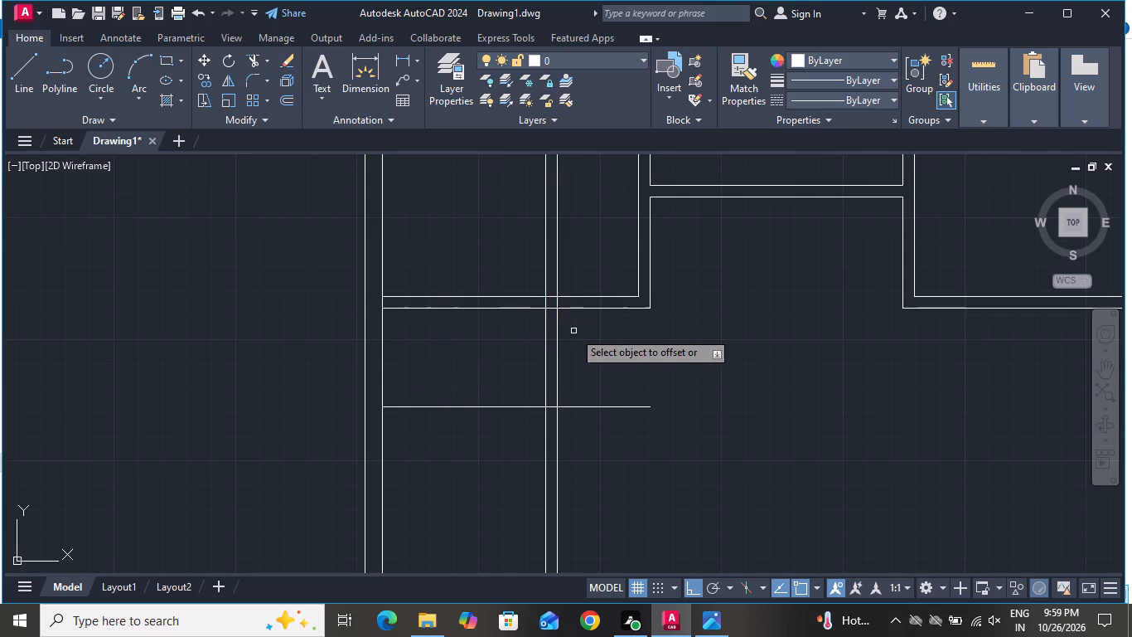
# Offset the new horizontal line below the left room 6" downward, and finish offsetting.
pyautogui.click(496, 409)
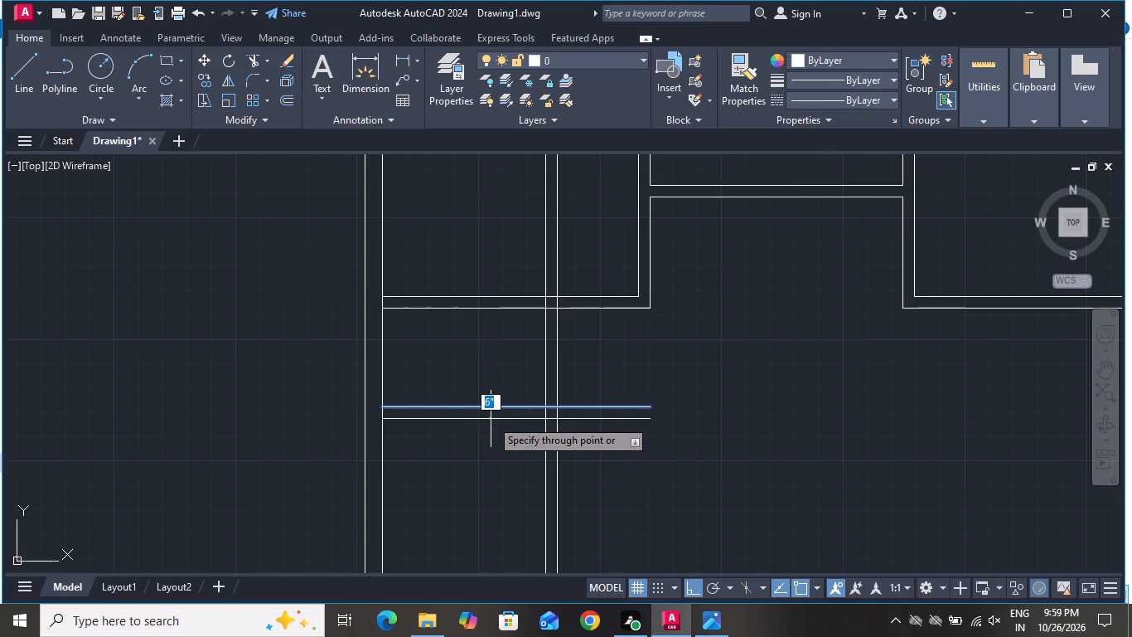
pyautogui.press('6')
pyautogui.hotkey('shift', '"')
pyautogui.press('Return')
pyautogui.rightClick(472, 364)
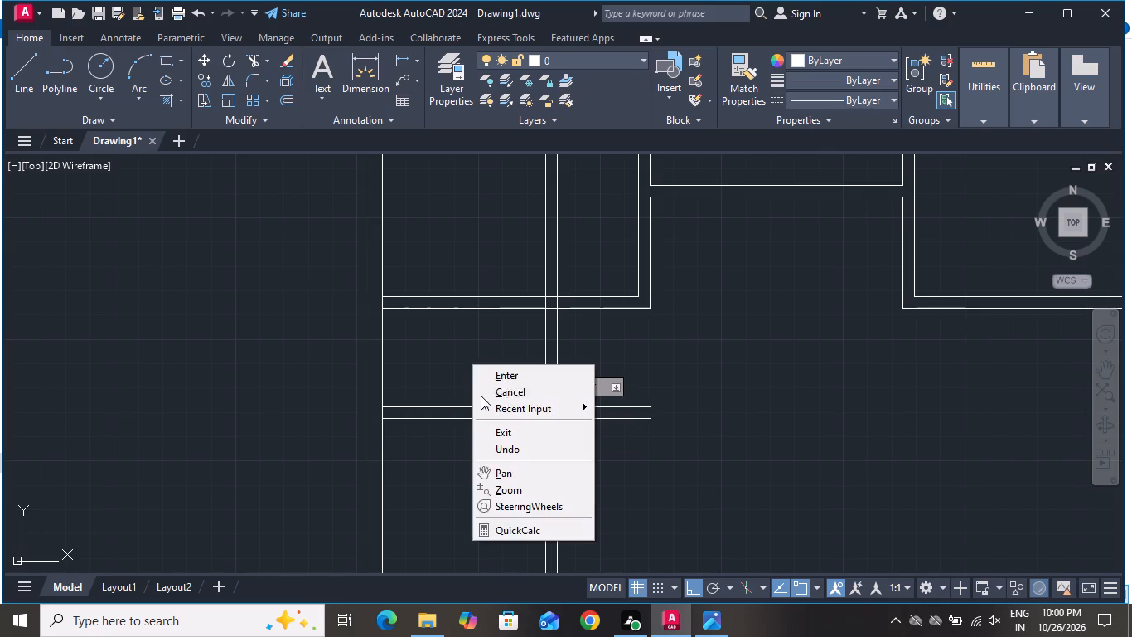
pyautogui.click(485, 397)
# Trim the left outer wall's inner line between the paired lines of both horizontal partitions that meet it.
pyautogui.click(249, 54)
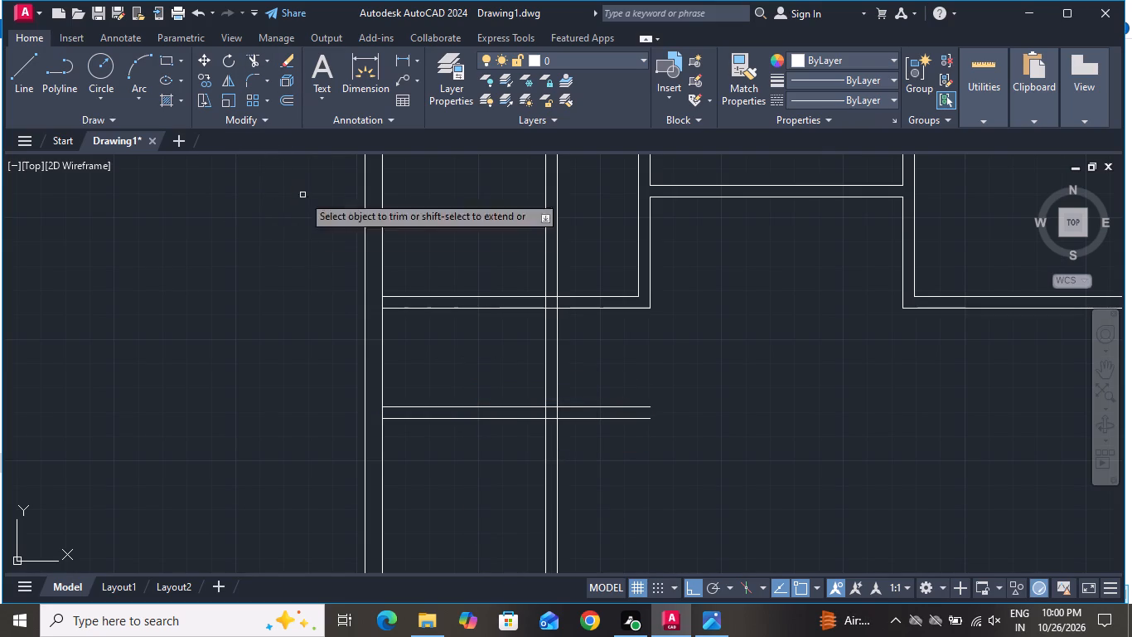
pyautogui.scroll(3, 360, 304)
pyautogui.click(489, 281)
pyautogui.click(417, 289)
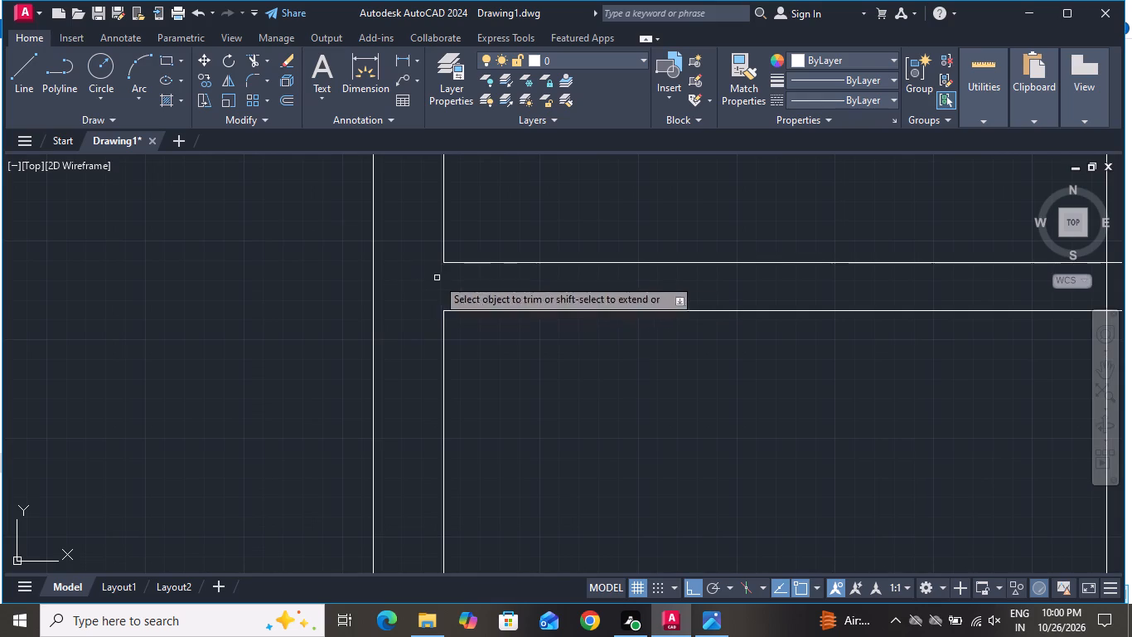
pyautogui.scroll(-5, 534, 199)
pyautogui.scroll(5, 525, 247)
pyautogui.click(435, 270)
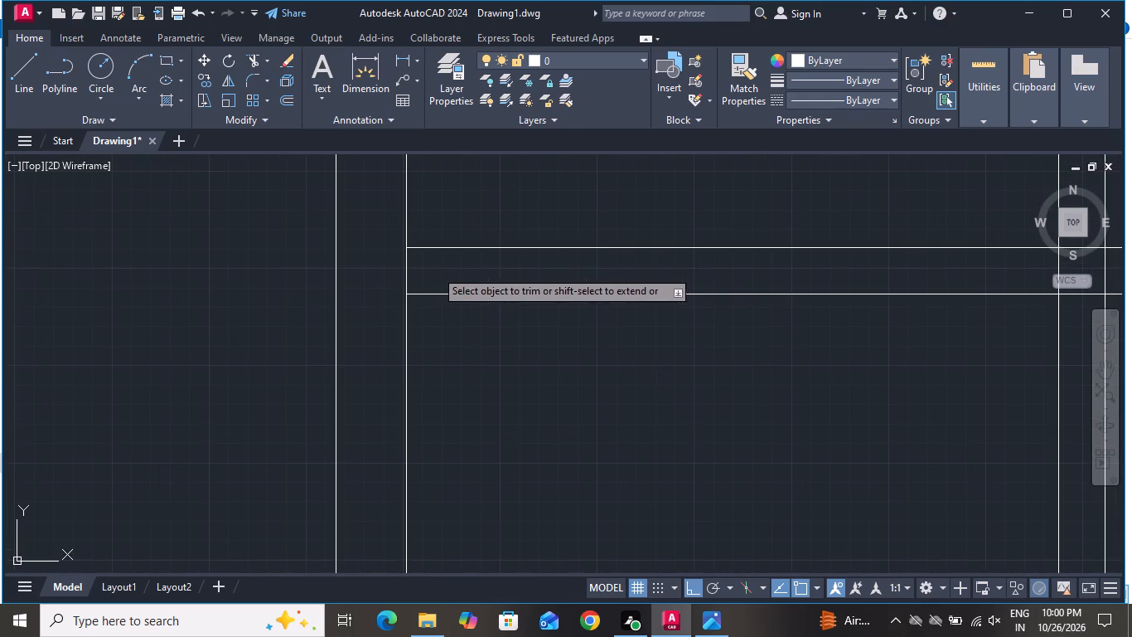
pyautogui.click(374, 280)
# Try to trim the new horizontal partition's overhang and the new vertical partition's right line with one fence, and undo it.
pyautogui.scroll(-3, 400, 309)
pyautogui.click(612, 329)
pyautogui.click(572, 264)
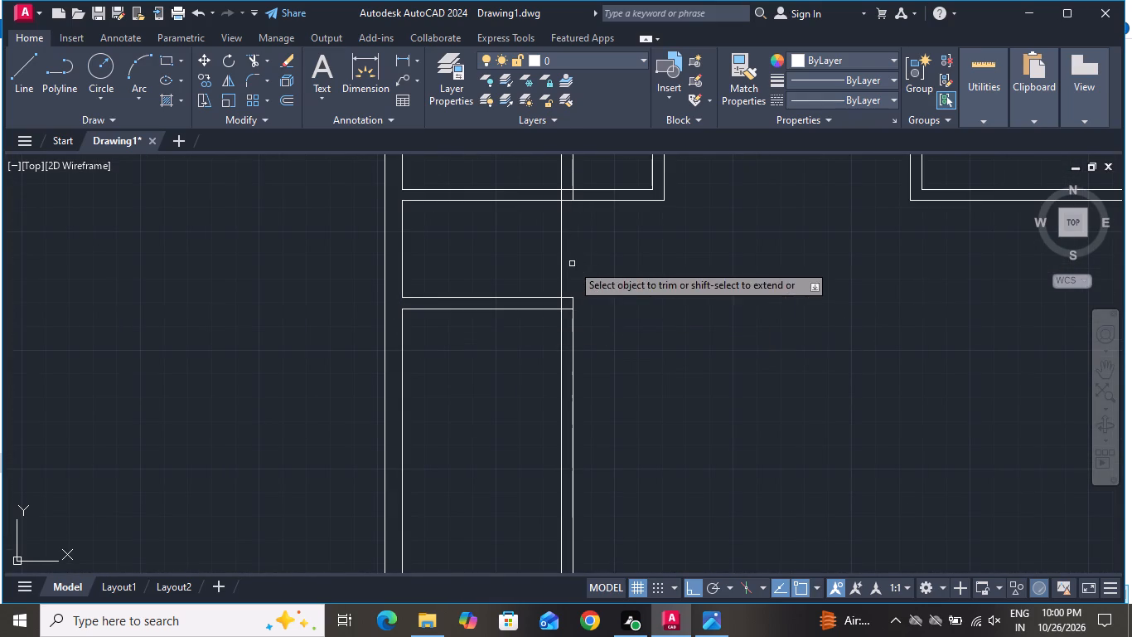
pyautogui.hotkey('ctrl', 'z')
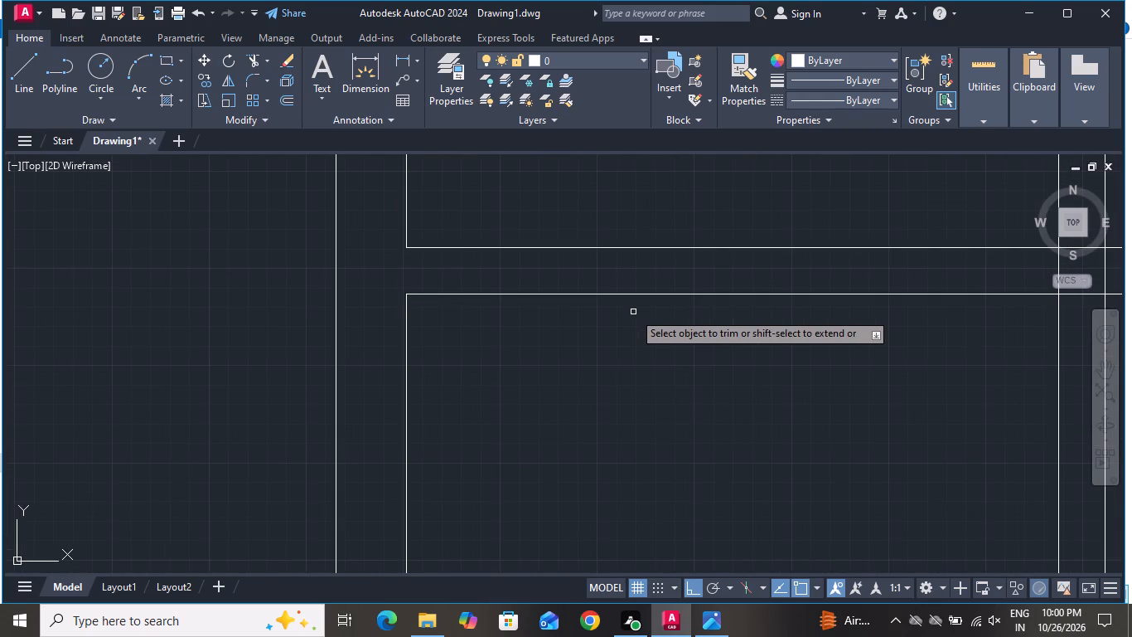
# Trim the new horizontal partition's two lines where they overhang to the right of the new vertical partition.
pyautogui.scroll(-3, 613, 408)
pyautogui.click(776, 338)
pyautogui.click(781, 437)
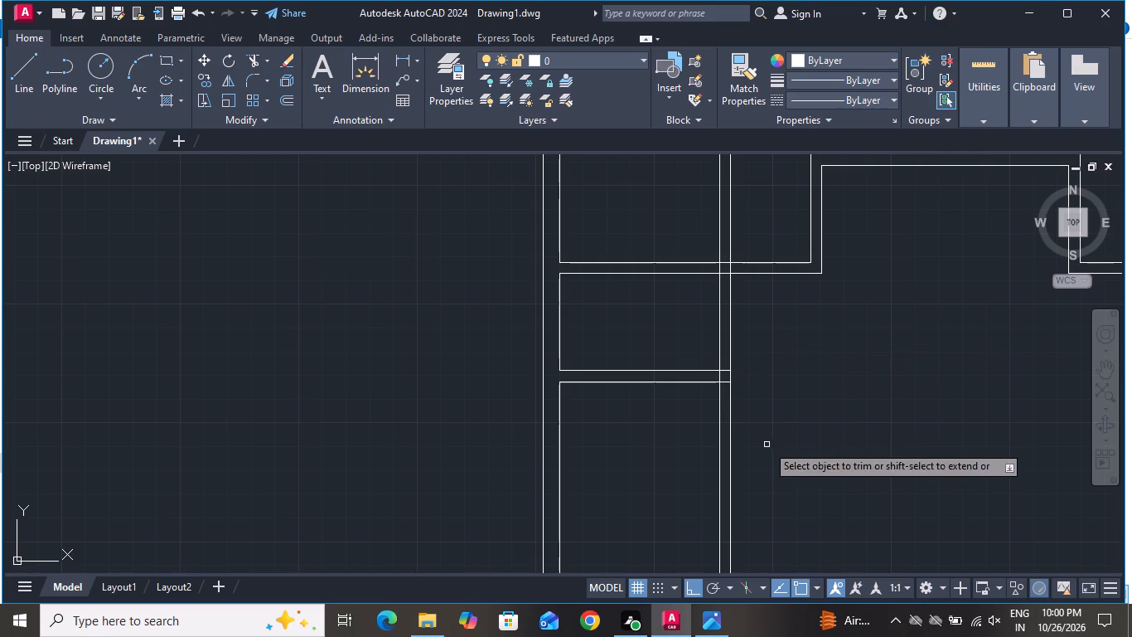
# Trim both lines of the new vertical partition below the new horizontal partition and above, inside the upper left room.
pyautogui.click(767, 445)
pyautogui.click(677, 474)
pyautogui.scroll(-1, 764, 333)
pyautogui.click(776, 231)
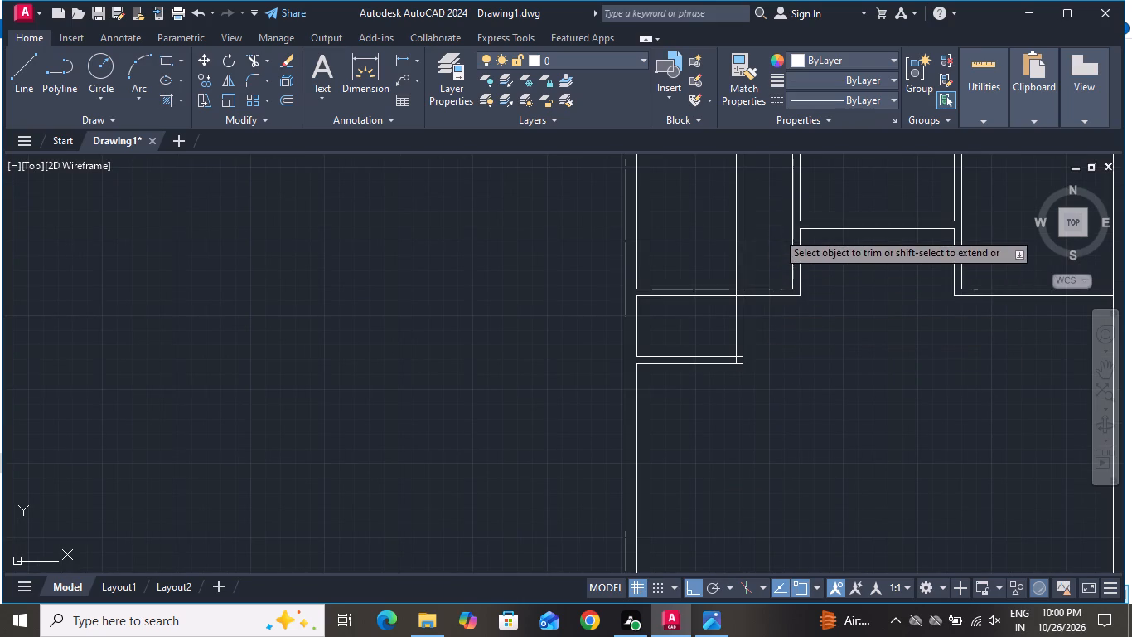
pyautogui.click(689, 236)
# Clear the T-junction below the upper left room, trimming the vertical stubs and the upper partition's lower line between them.
pyautogui.scroll(-1, 781, 319)
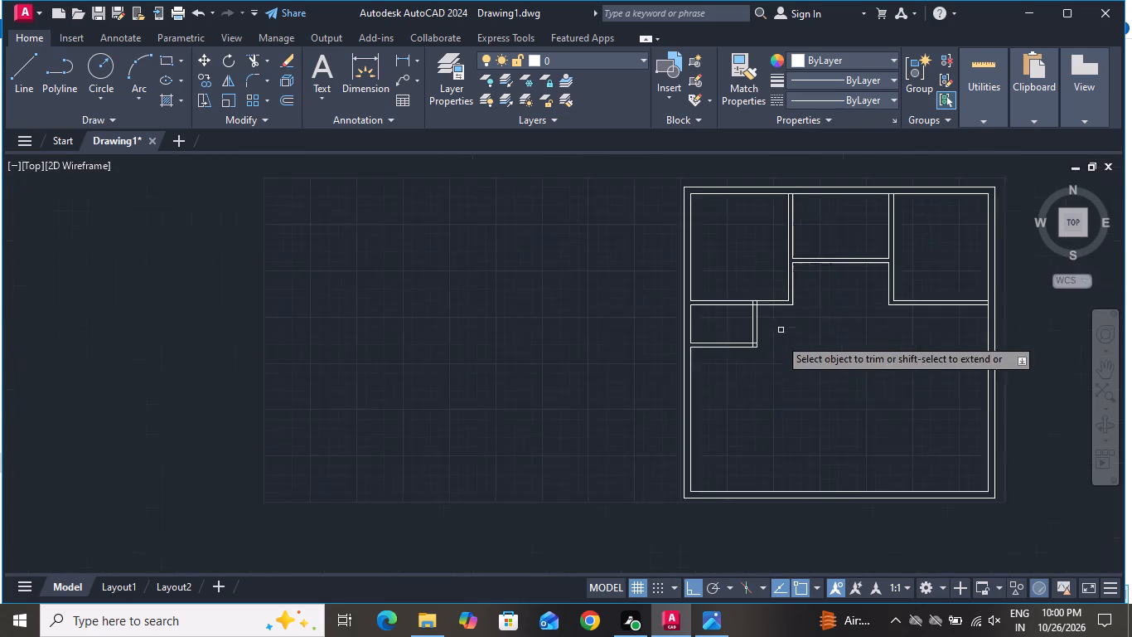
pyautogui.scroll(-1, 774, 353)
pyautogui.scroll(8, 761, 337)
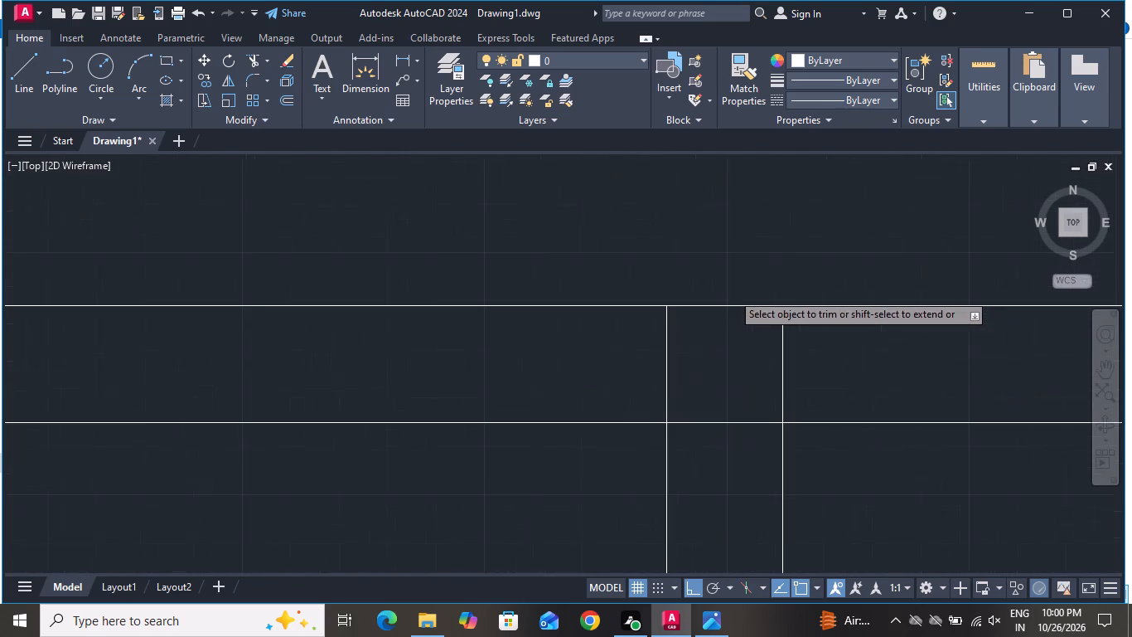
pyautogui.click(825, 343)
pyautogui.click(605, 362)
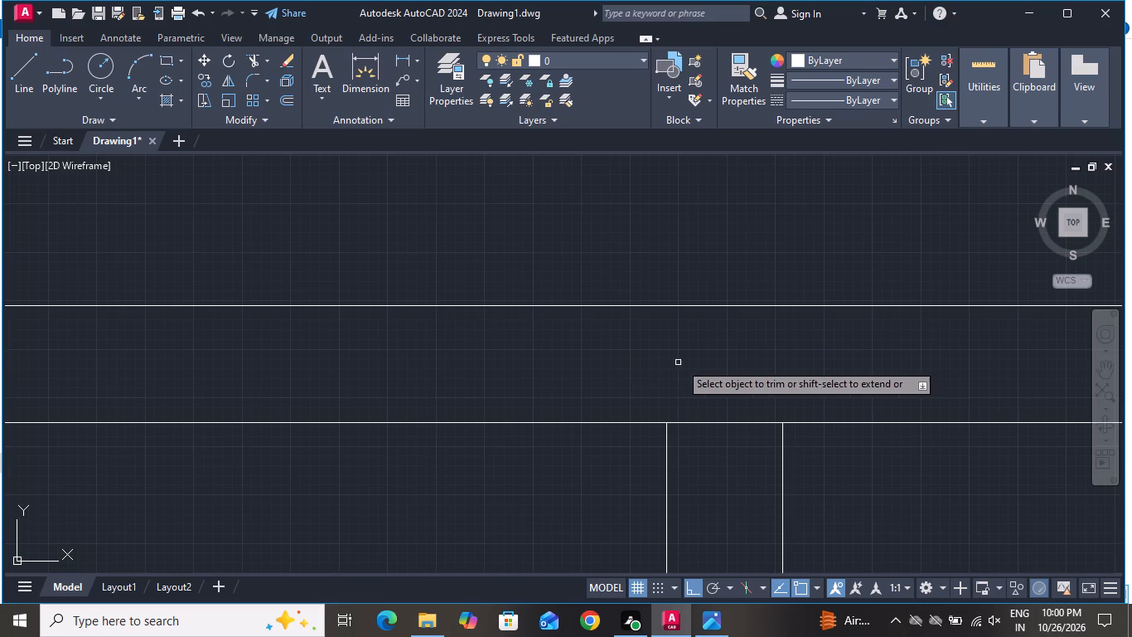
pyautogui.click(692, 357)
pyautogui.click(702, 462)
# Trim the crossing inner line stubs at the small left room's lower right corner to form a clean partition corner.
pyautogui.scroll(-3, 666, 255)
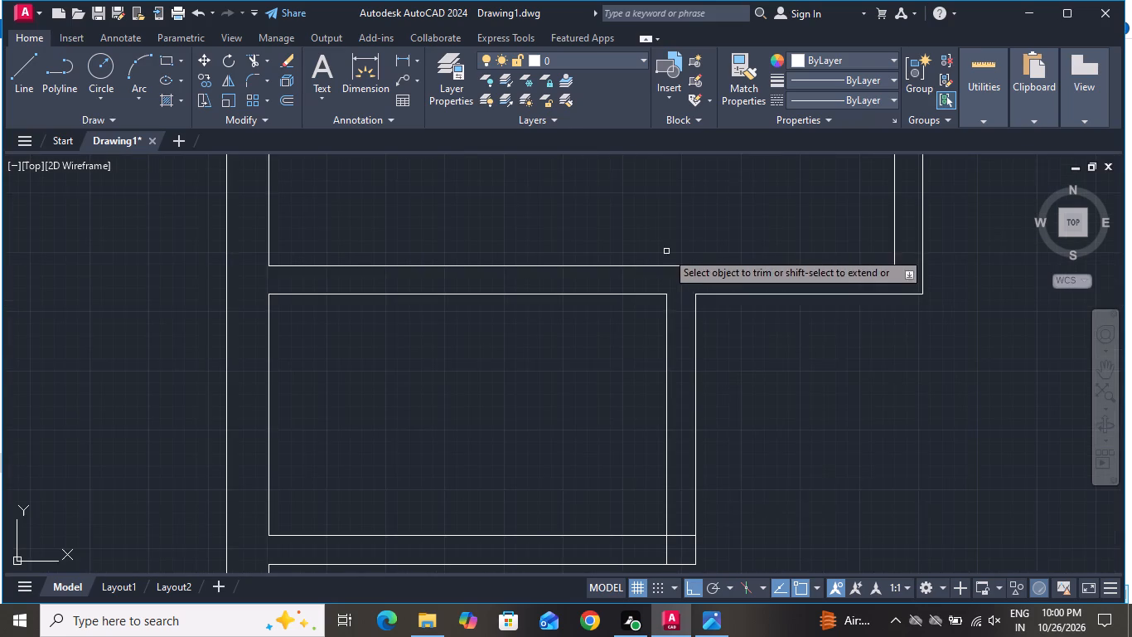
pyautogui.scroll(-2, 677, 402)
pyautogui.scroll(6, 682, 466)
pyautogui.click(658, 443)
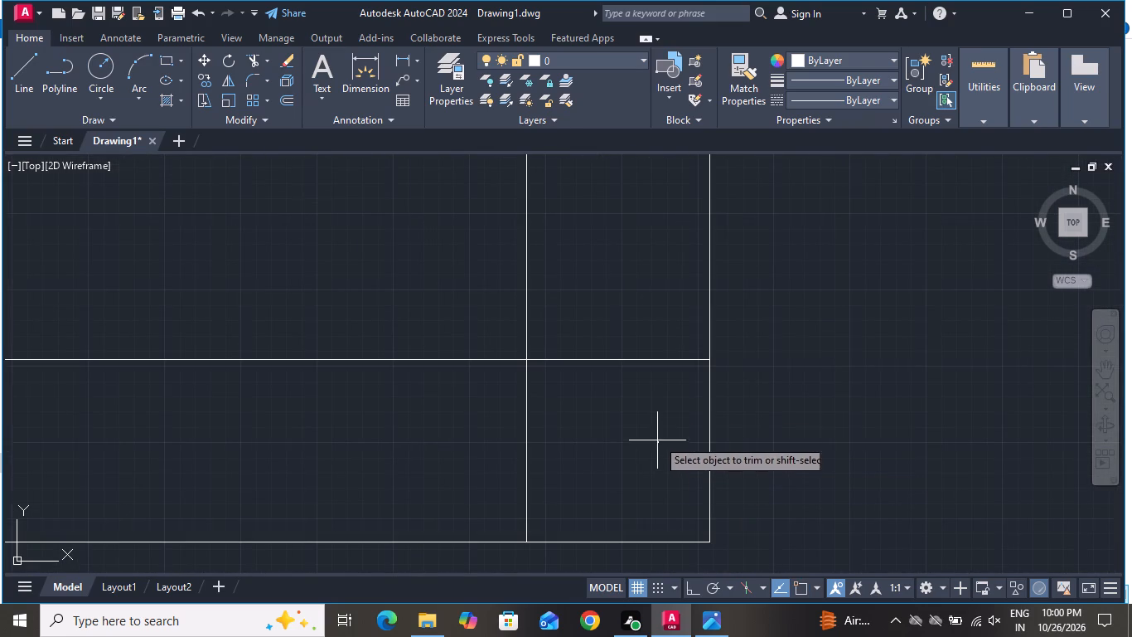
pyautogui.click(645, 297)
pyautogui.click(629, 411)
pyautogui.click(454, 454)
# Trim the right outer wall's inner line between the paired lines of the upper right room's horizontal partition.
pyautogui.scroll(-3, 561, 444)
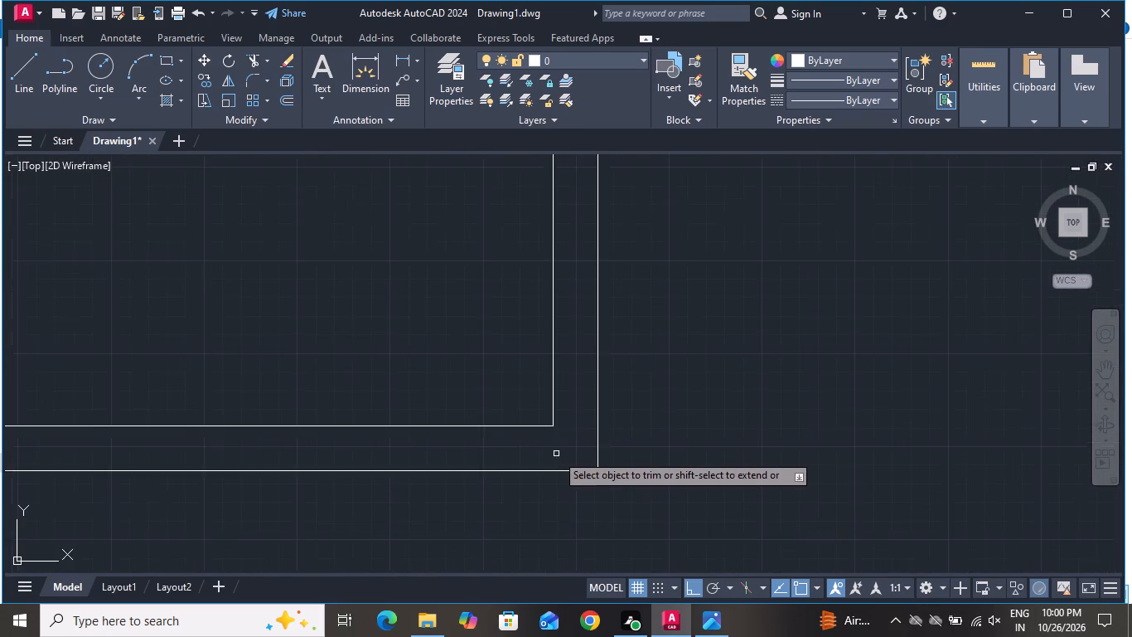
pyautogui.scroll(-4, 556, 452)
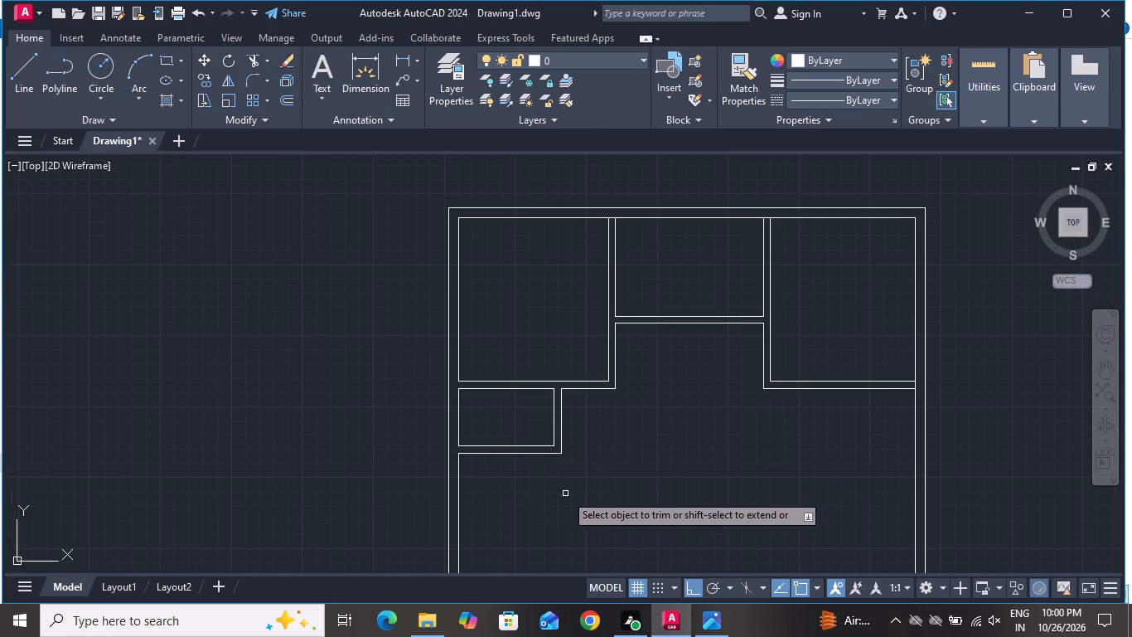
pyautogui.scroll(5, 914, 383)
pyautogui.click(914, 390)
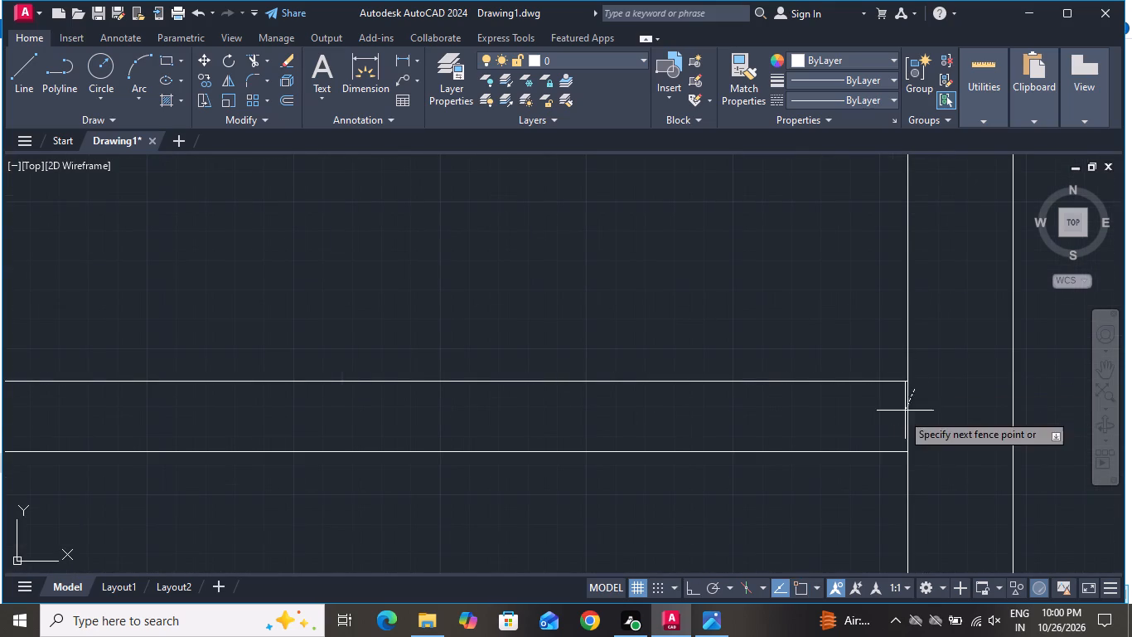
pyautogui.click(890, 421)
# Trim the top outer wall's inner line between the paired lines of both vertical partitions that meet it, and finish trimming.
pyautogui.scroll(-2, 871, 453)
pyautogui.scroll(-2, 704, 483)
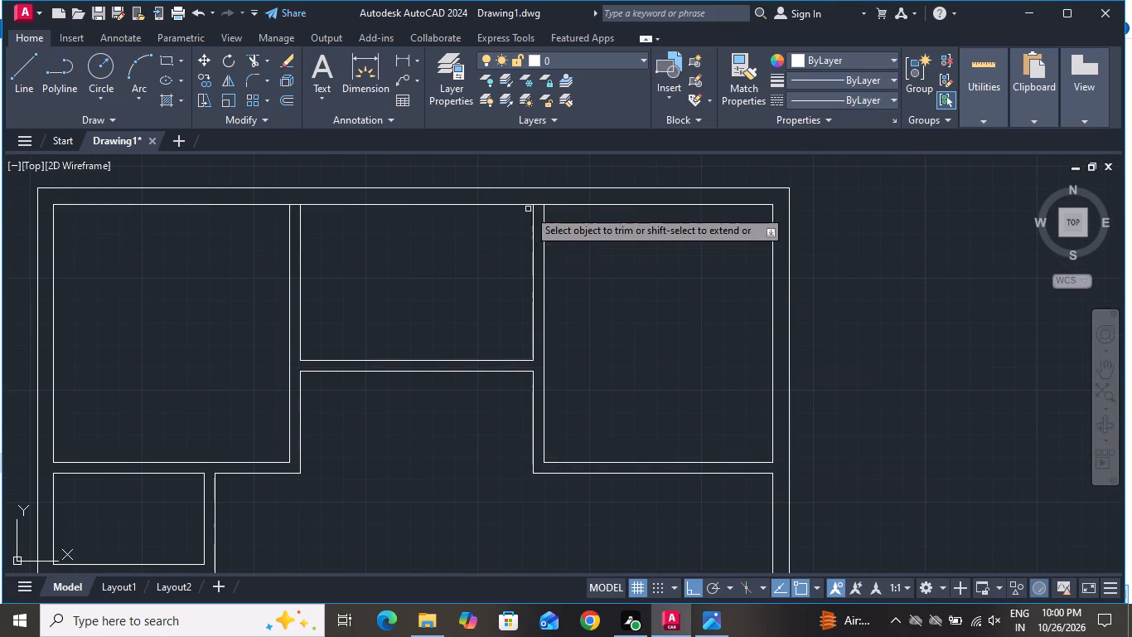
pyautogui.scroll(4, 533, 202)
pyautogui.click(545, 200)
pyautogui.click(551, 271)
pyautogui.scroll(-4, 582, 237)
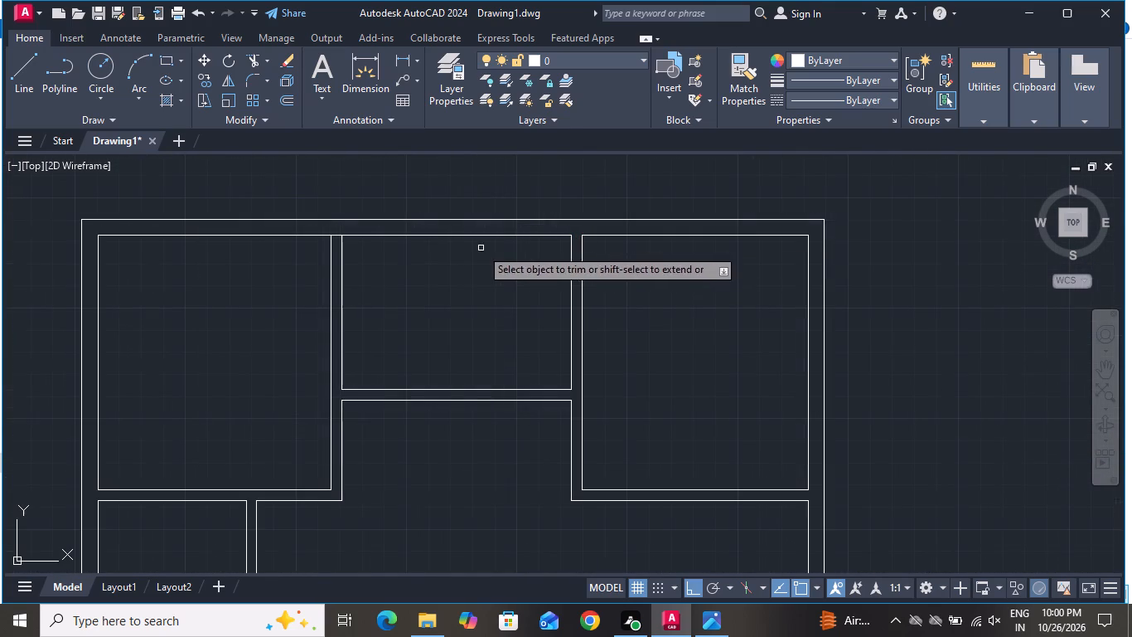
pyautogui.scroll(4, 338, 234)
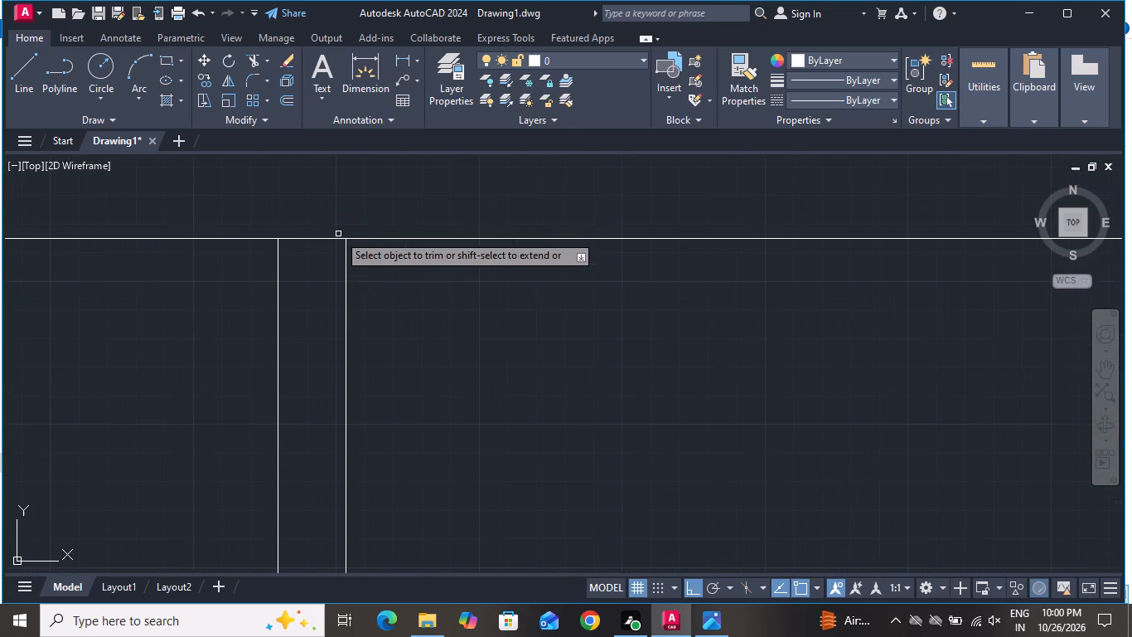
pyautogui.click(338, 234)
pyautogui.click(320, 267)
pyautogui.rightClick(443, 271)
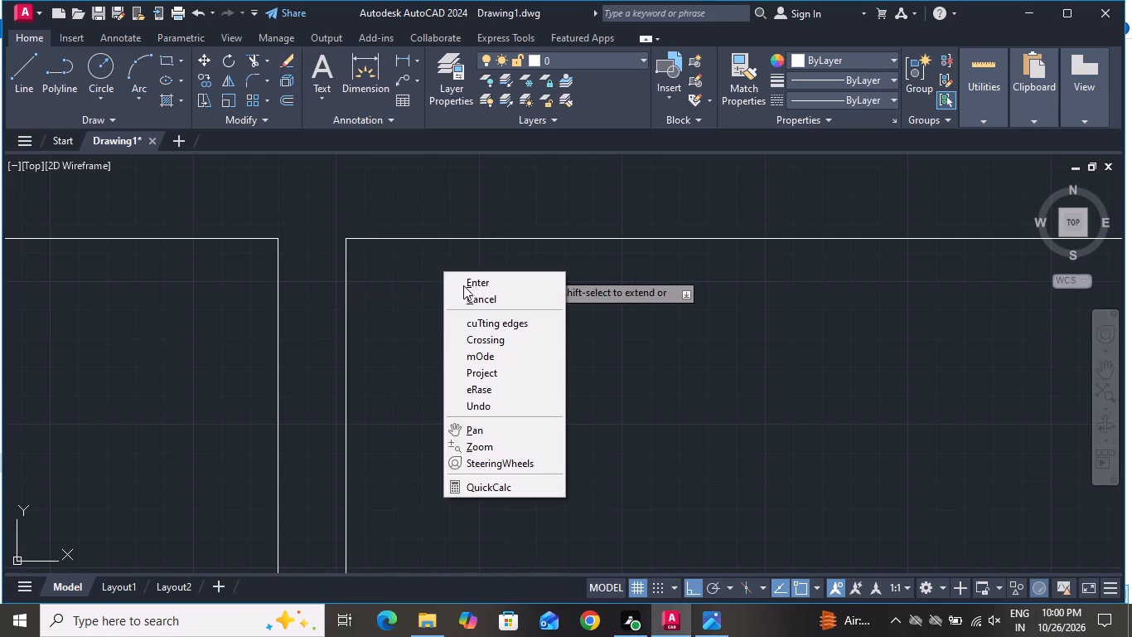
pyautogui.click(469, 301)
# Offset the lower line of the small left room's bottom partition 4'3" downward, using the Through option.
pyautogui.scroll(-5, 495, 314)
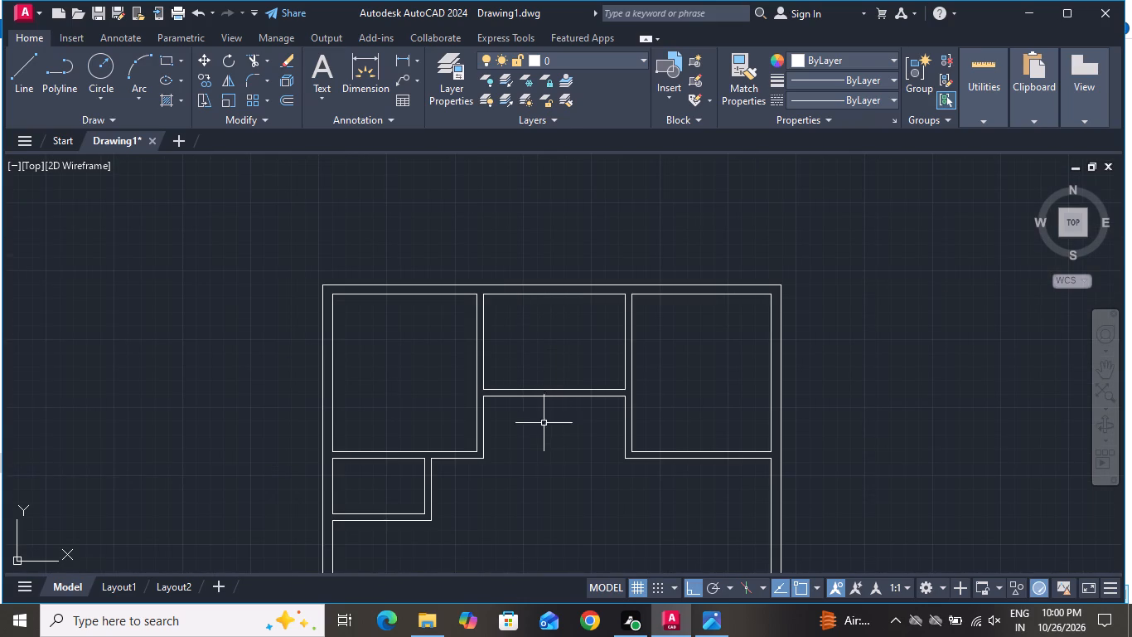
pyautogui.write('o t')
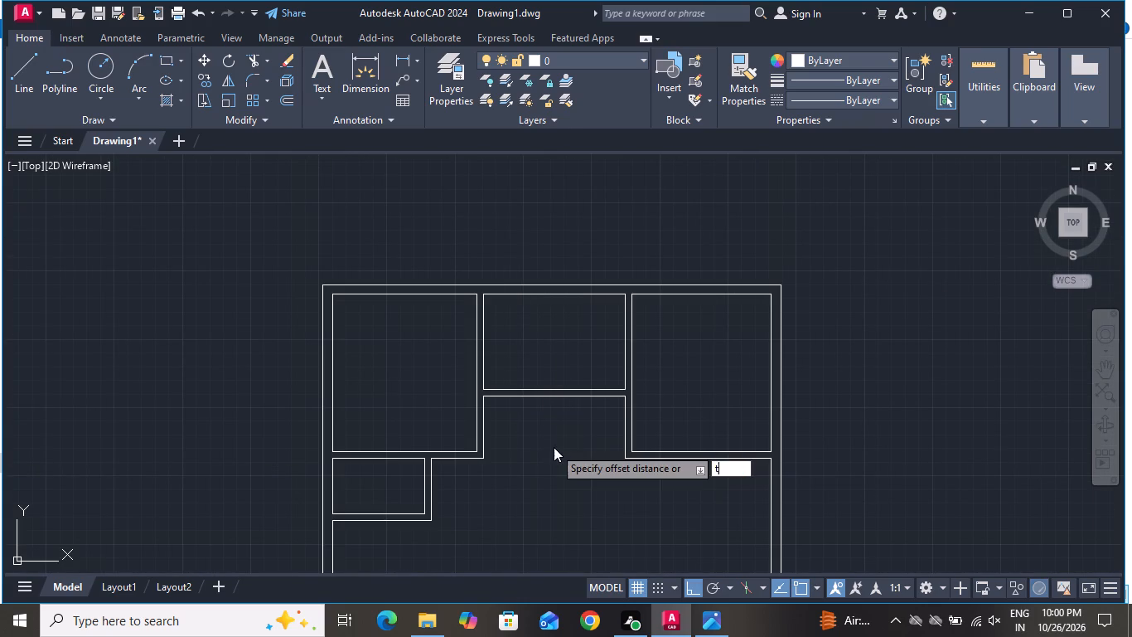
pyautogui.press('space')
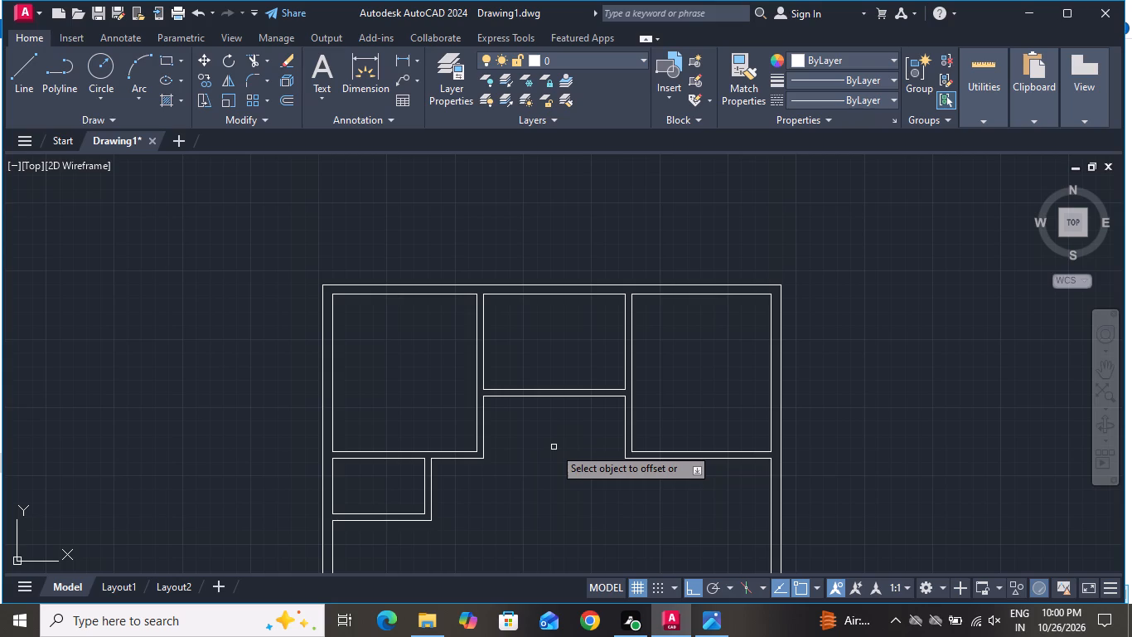
pyautogui.scroll(-2, 520, 325)
pyautogui.scroll(4, 445, 438)
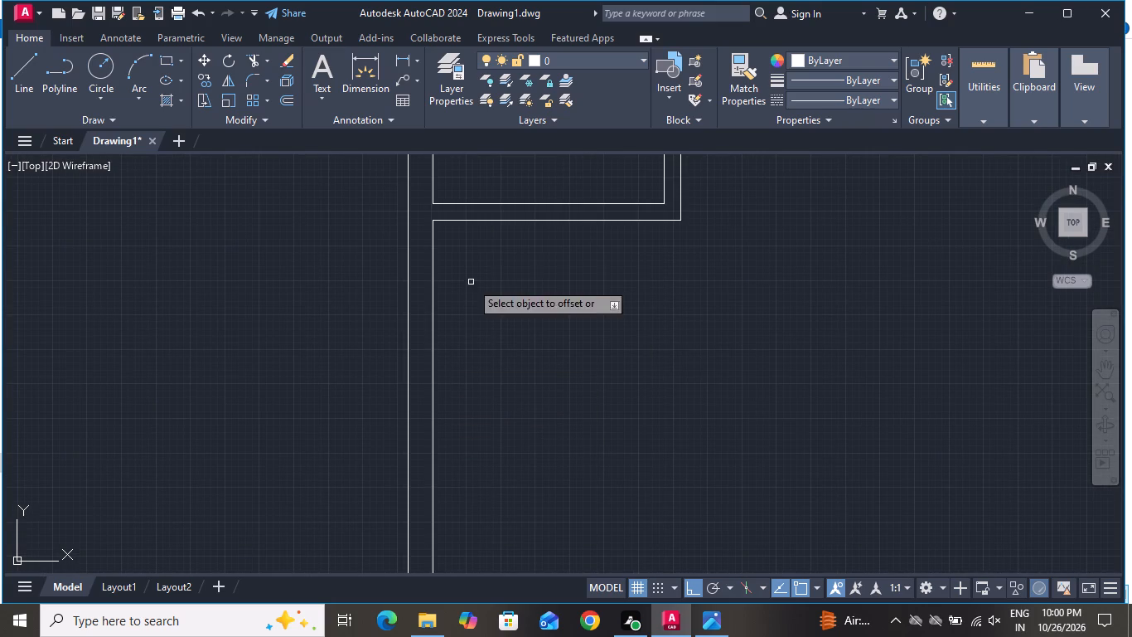
pyautogui.click(510, 220)
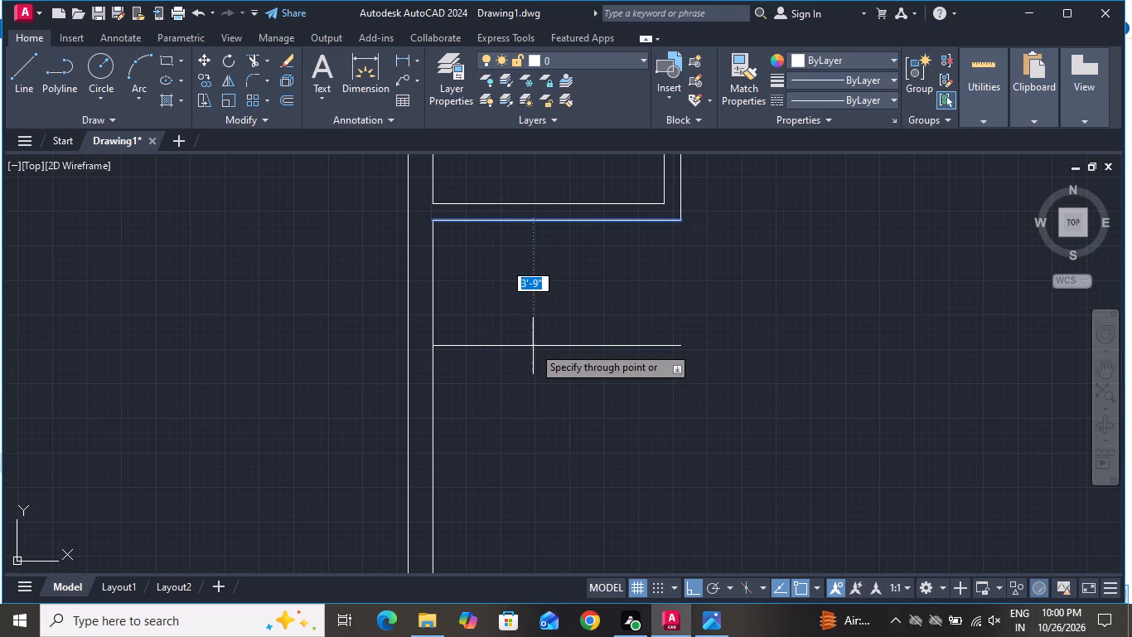
pyautogui.write("4'3")
pyautogui.hotkey('shift', '"')
pyautogui.press('Return')
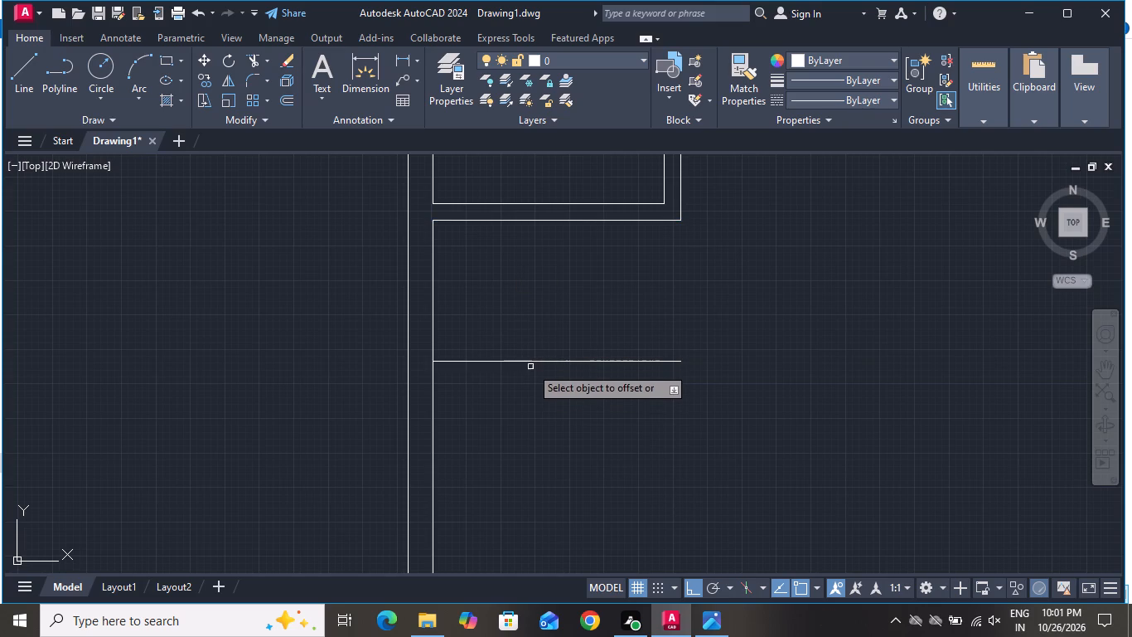
# Offset the new horizontal line below the small left room downward.
pyautogui.click(530, 361)
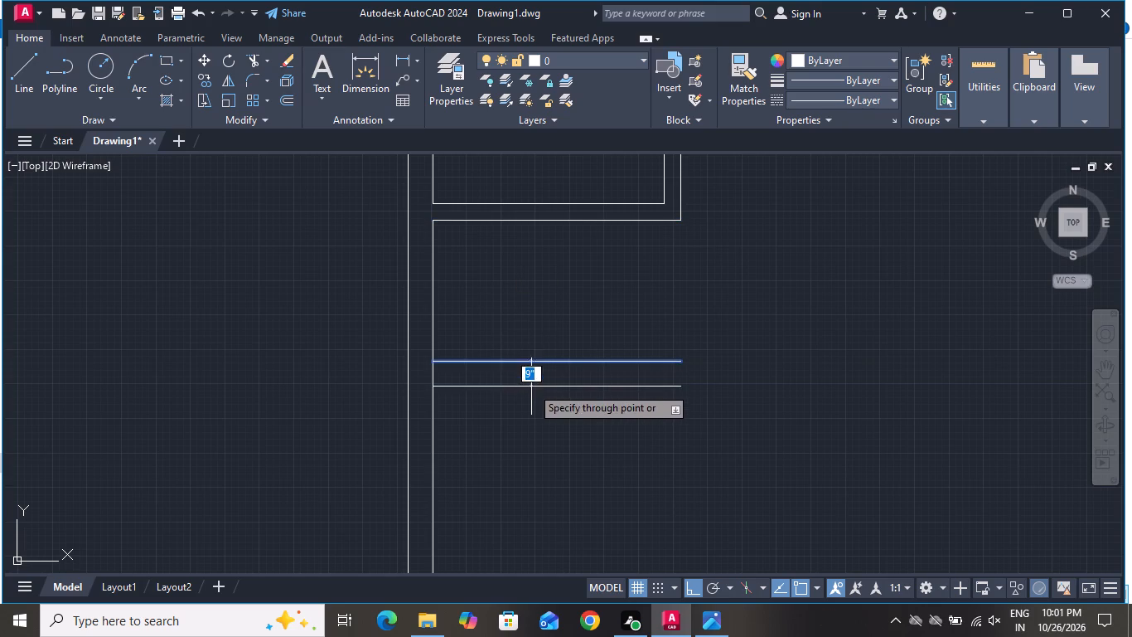
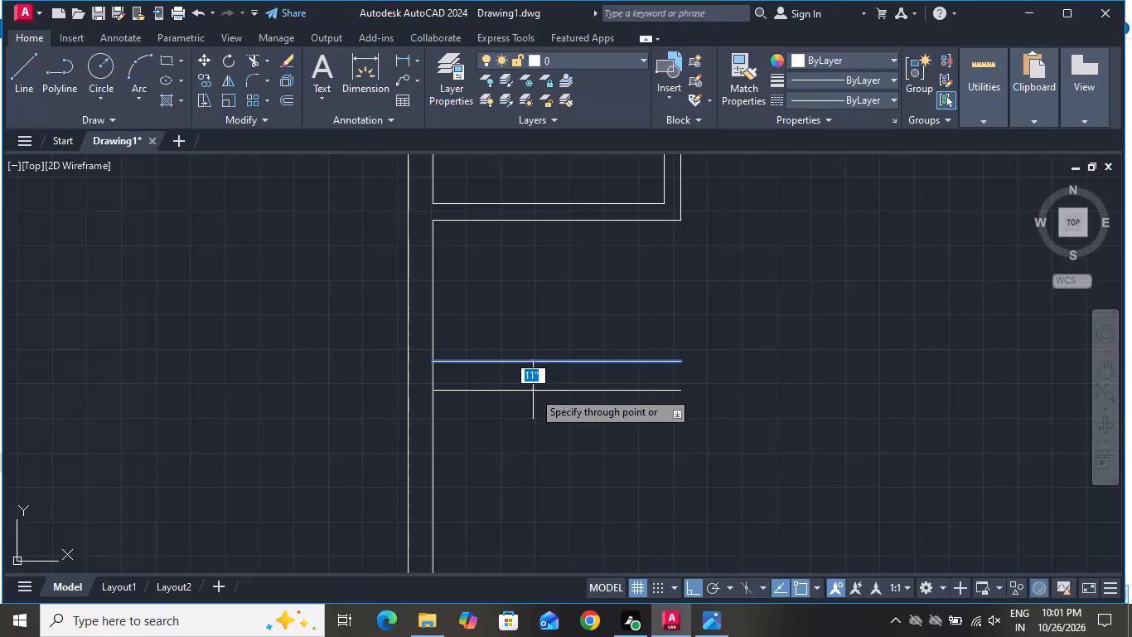
# Set the offset distance of the new horizontal line below the small left room to 6" downward.
pyautogui.press('6')
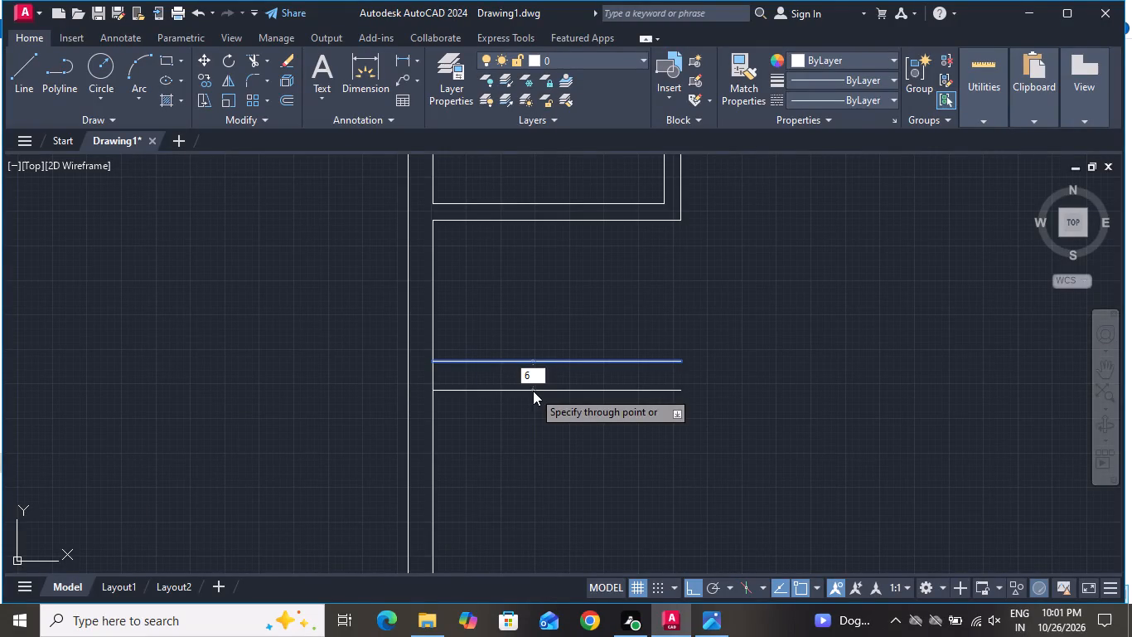
pyautogui.hotkey('shift', '"')
pyautogui.press('Return')
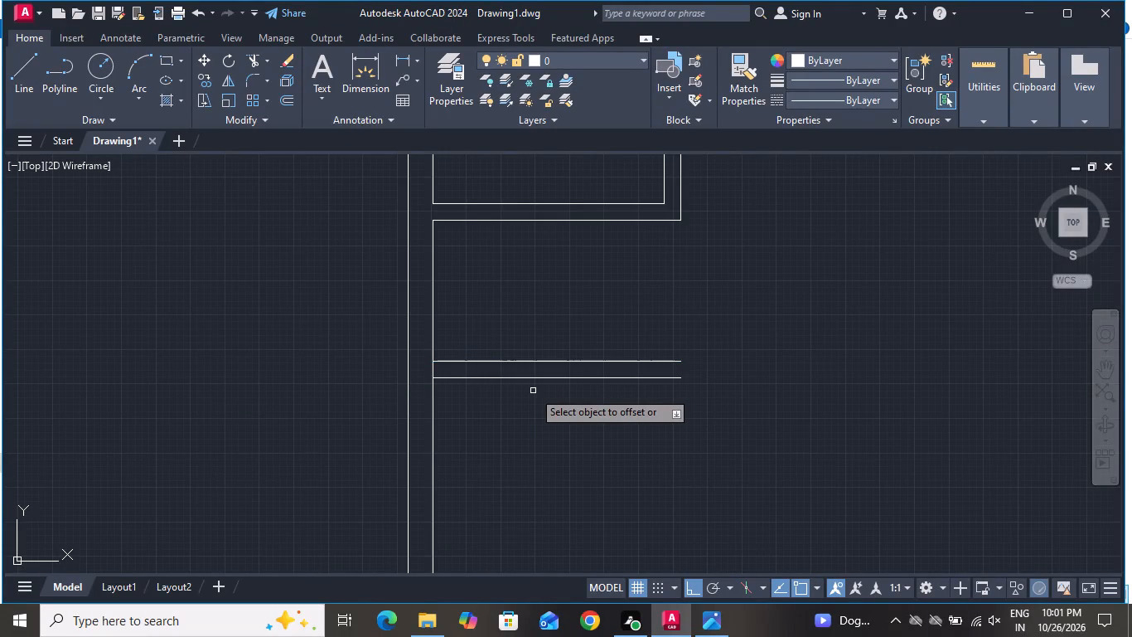
# Offset the left outer wall's inner line 7' to the right, and offset the resulting line another 6" right to form a partition.
pyautogui.click(433, 291)
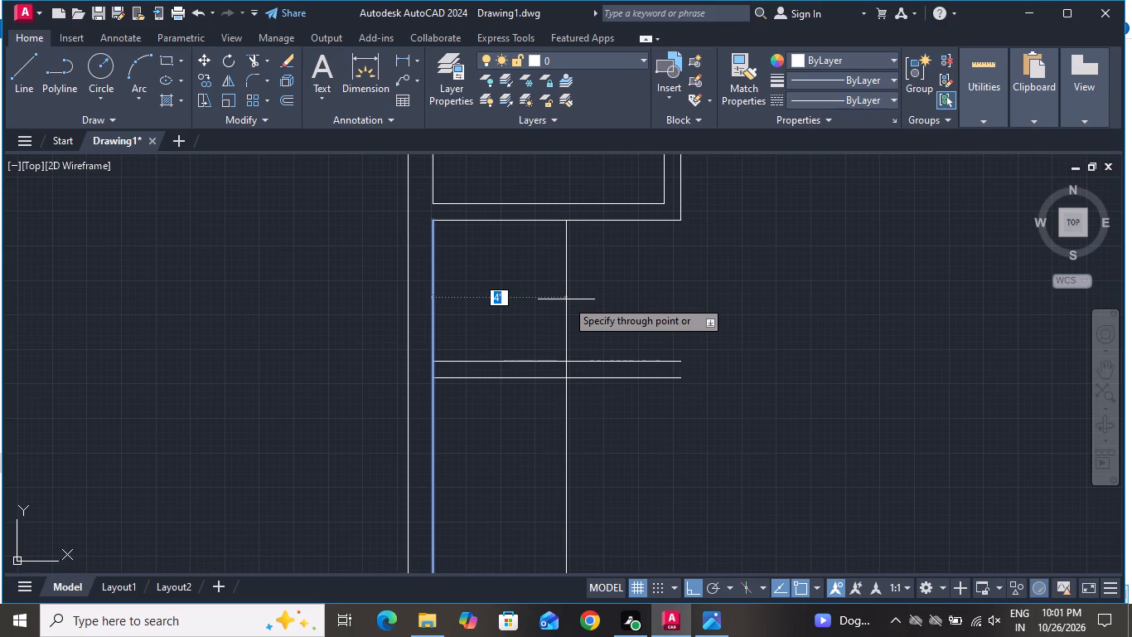
pyautogui.press('7')
pyautogui.press("'")
pyautogui.press('Return')
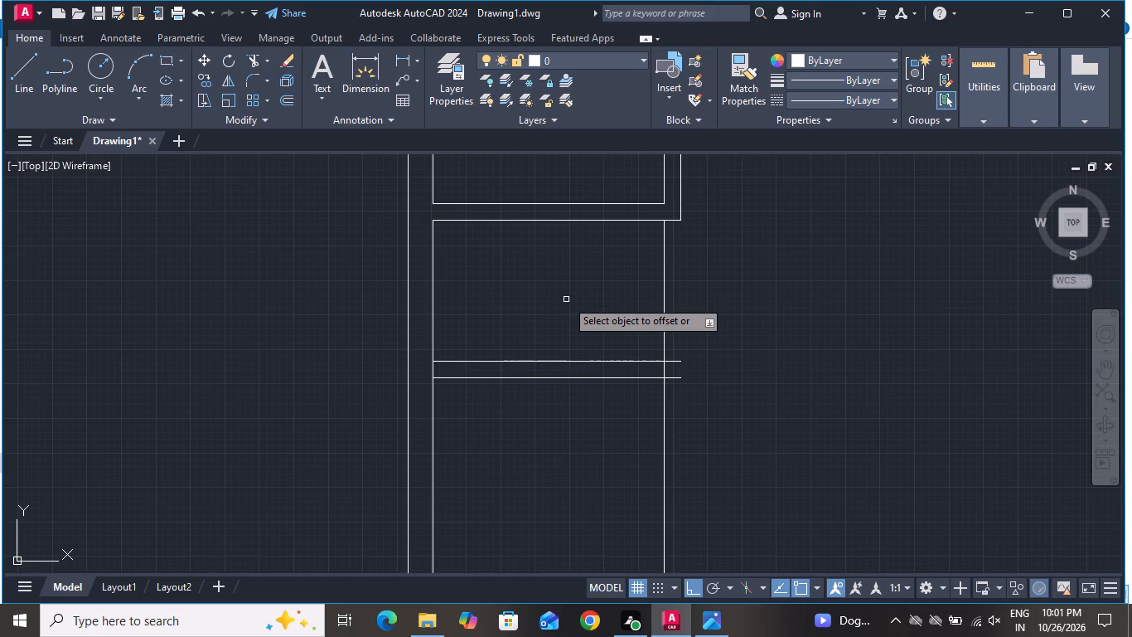
pyautogui.scroll(1, 577, 299)
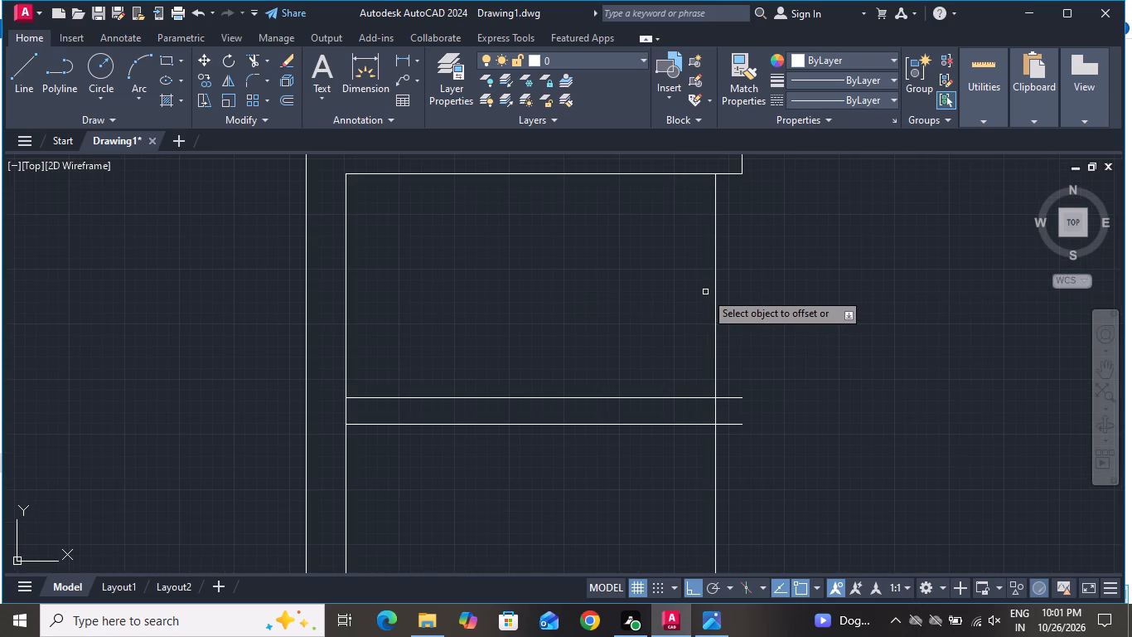
pyautogui.click(714, 284)
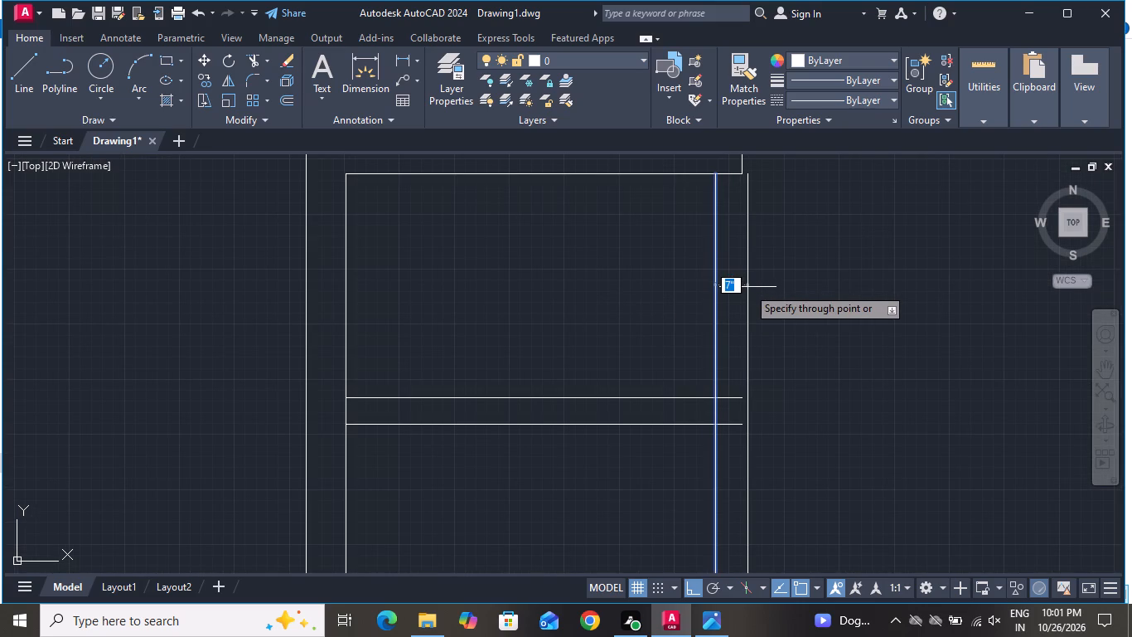
pyautogui.write('6"')
pyautogui.press('Return')
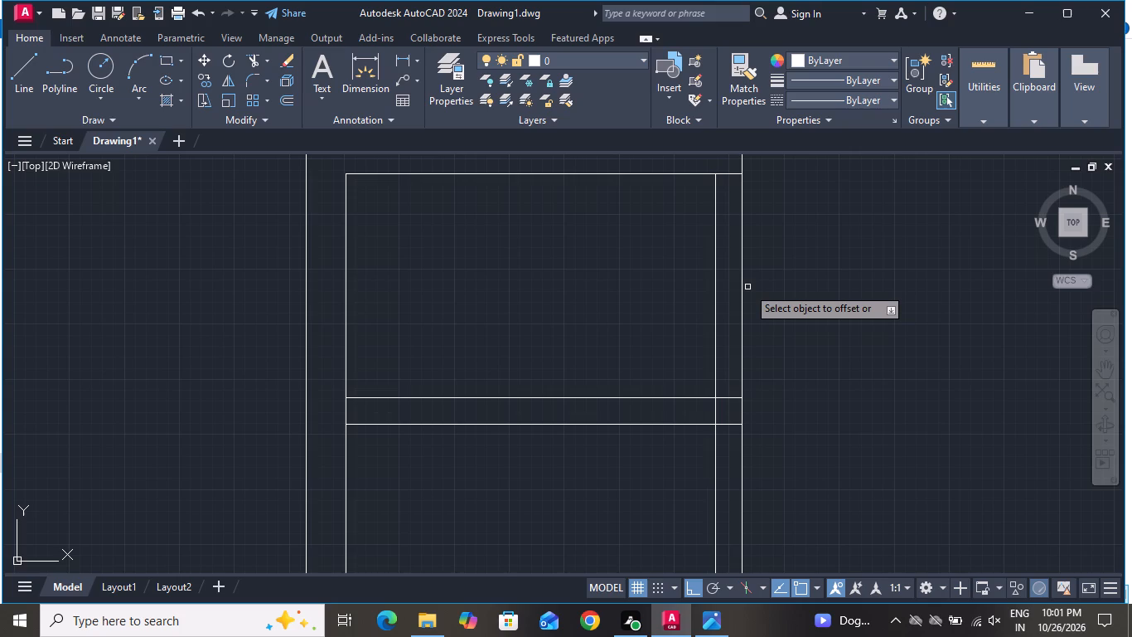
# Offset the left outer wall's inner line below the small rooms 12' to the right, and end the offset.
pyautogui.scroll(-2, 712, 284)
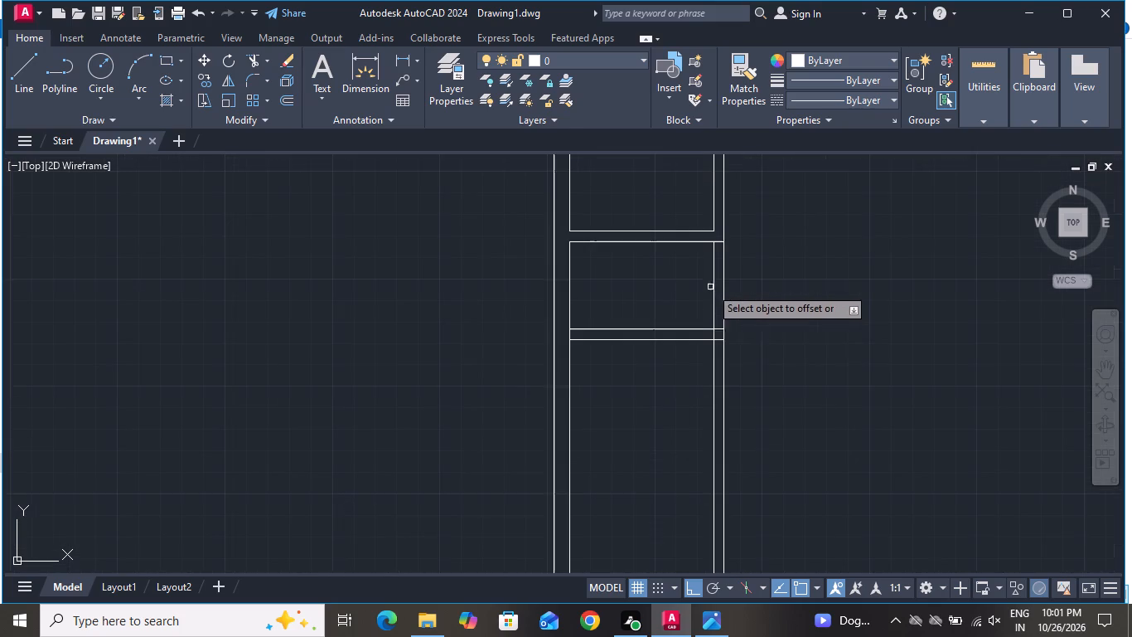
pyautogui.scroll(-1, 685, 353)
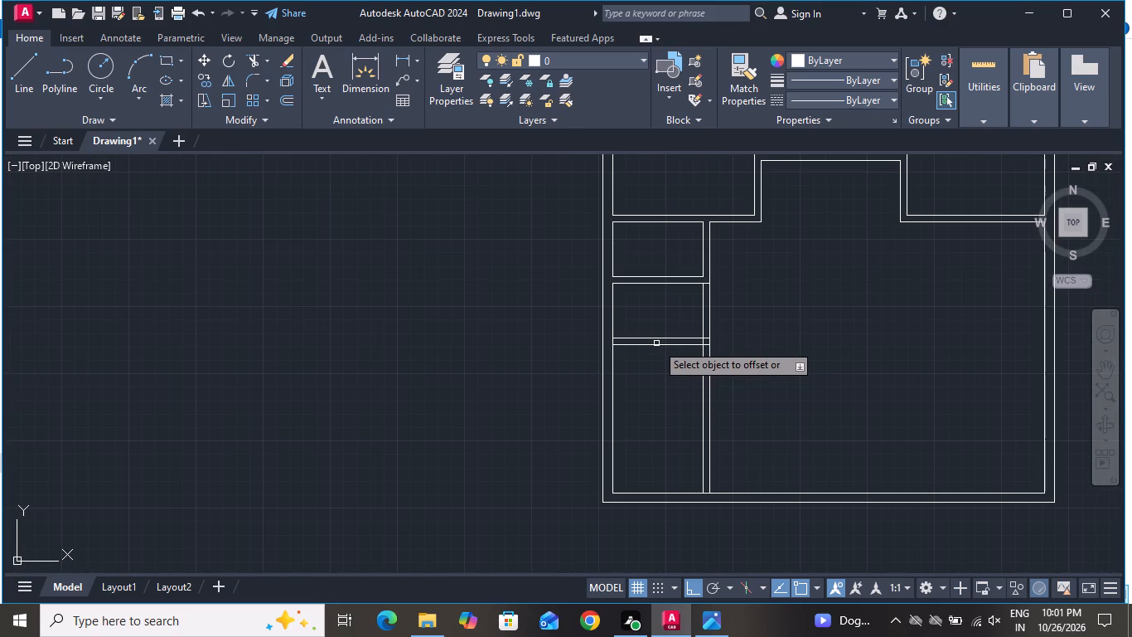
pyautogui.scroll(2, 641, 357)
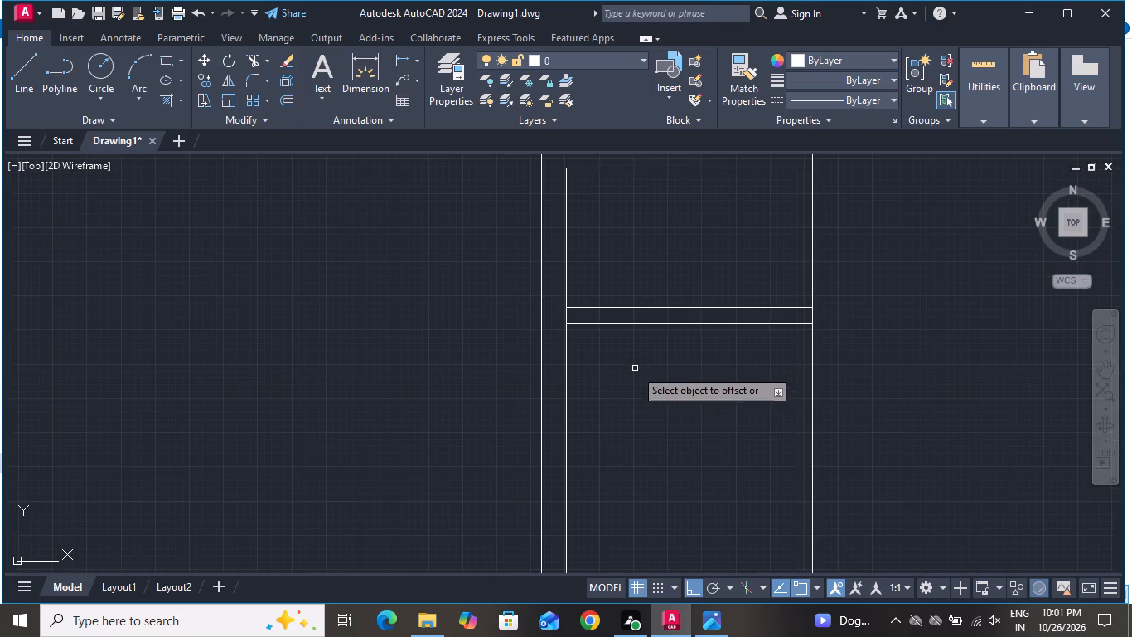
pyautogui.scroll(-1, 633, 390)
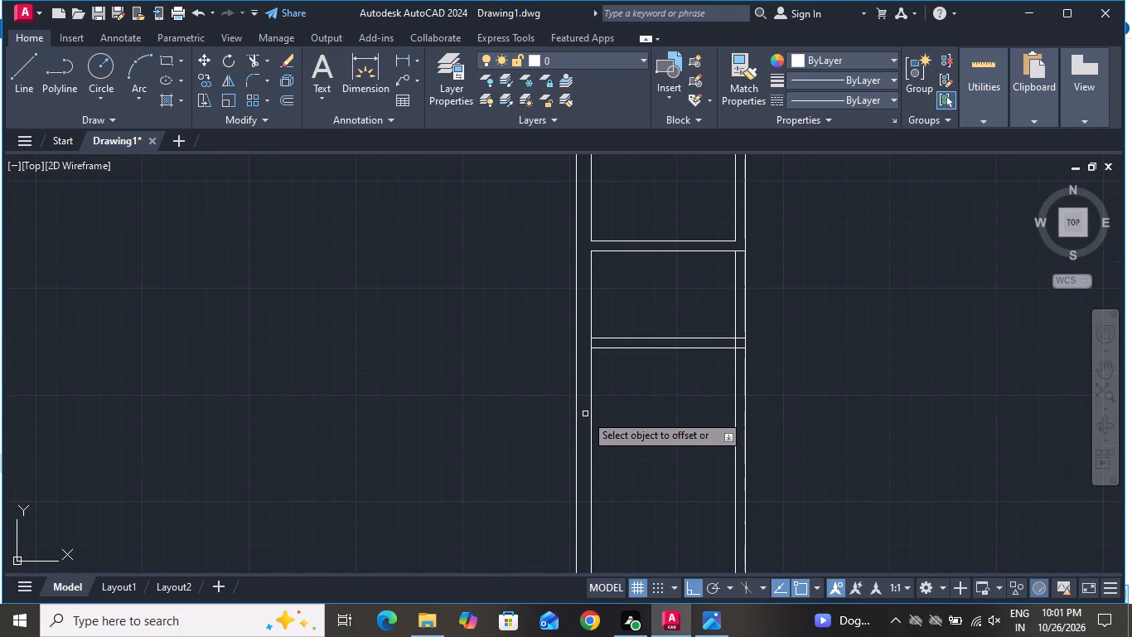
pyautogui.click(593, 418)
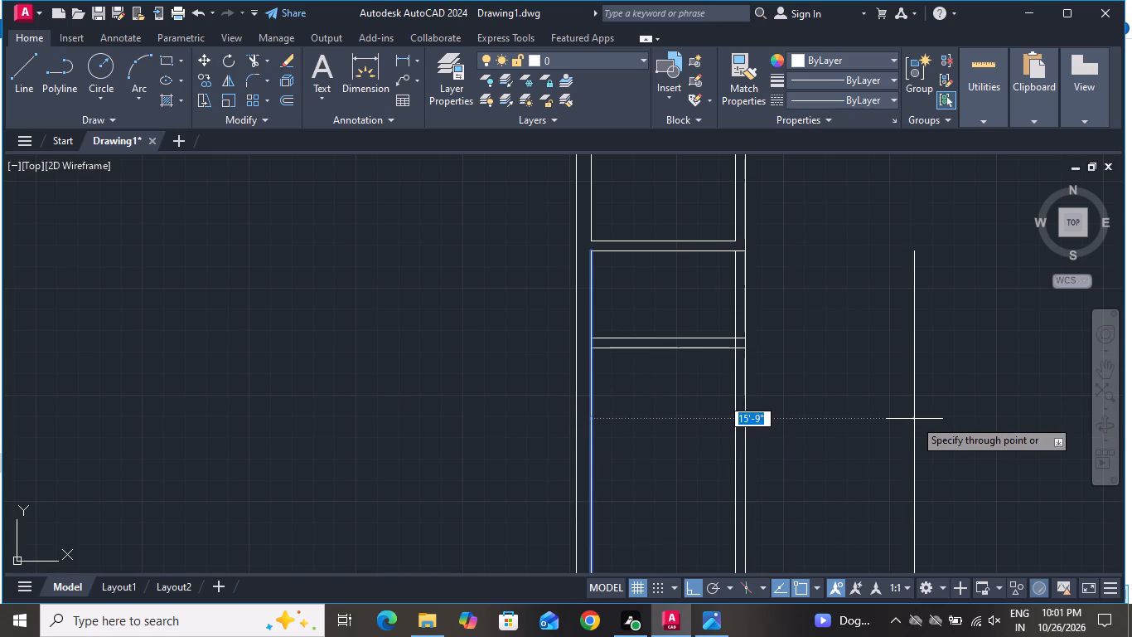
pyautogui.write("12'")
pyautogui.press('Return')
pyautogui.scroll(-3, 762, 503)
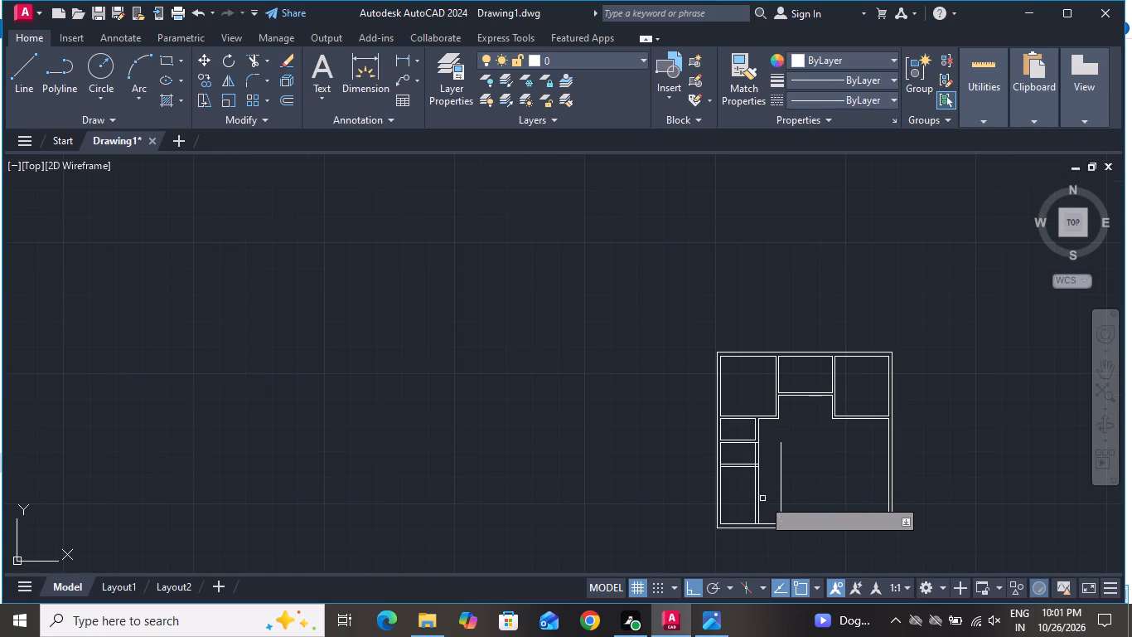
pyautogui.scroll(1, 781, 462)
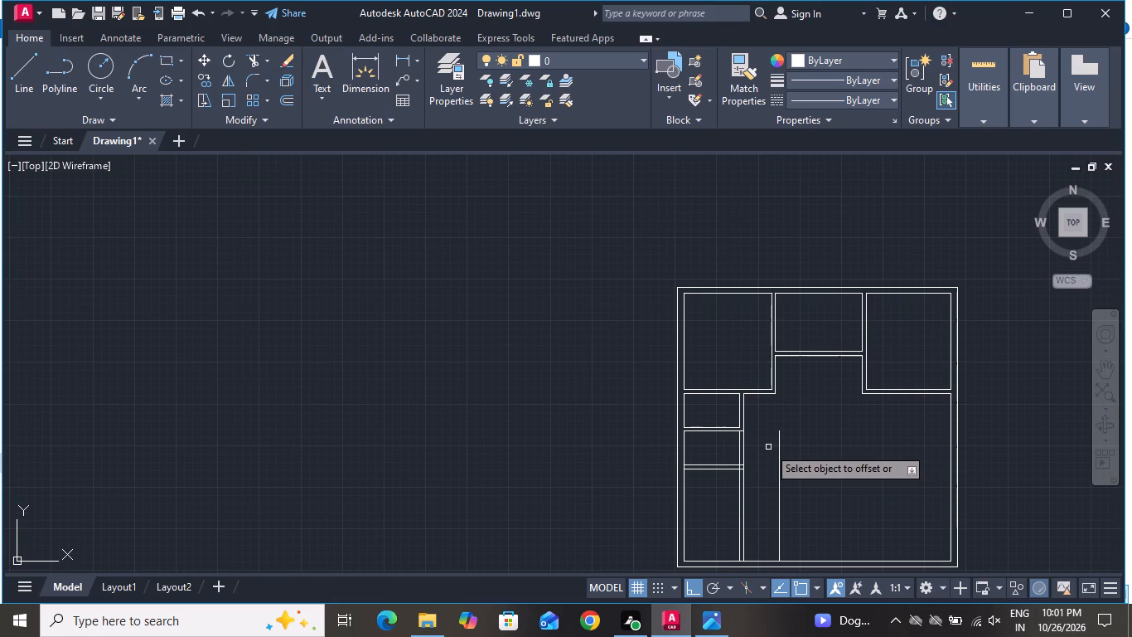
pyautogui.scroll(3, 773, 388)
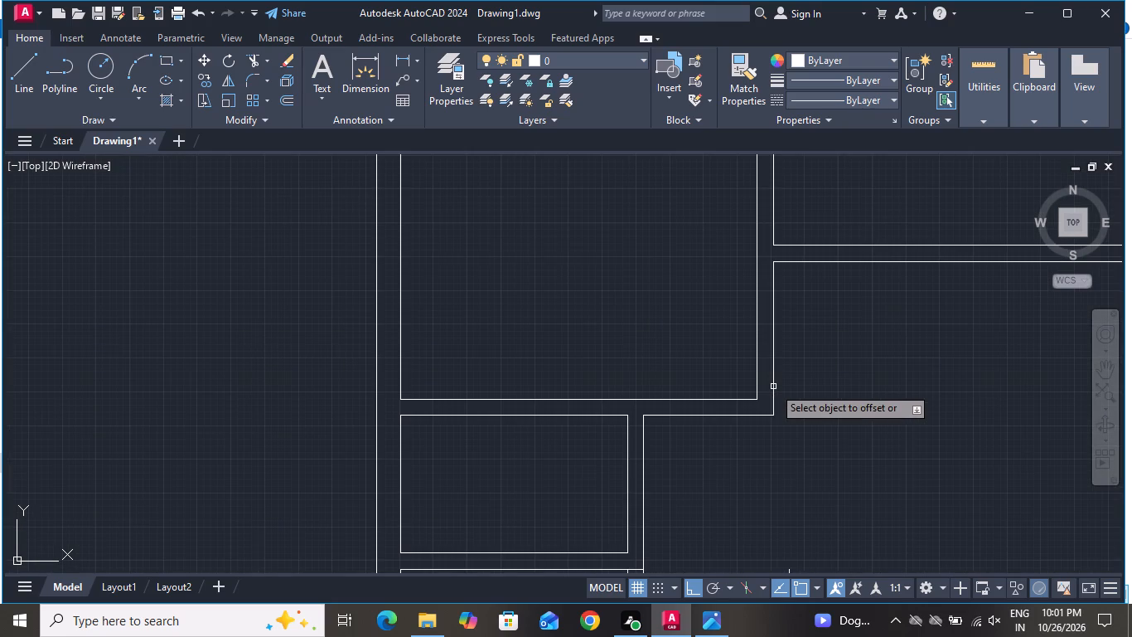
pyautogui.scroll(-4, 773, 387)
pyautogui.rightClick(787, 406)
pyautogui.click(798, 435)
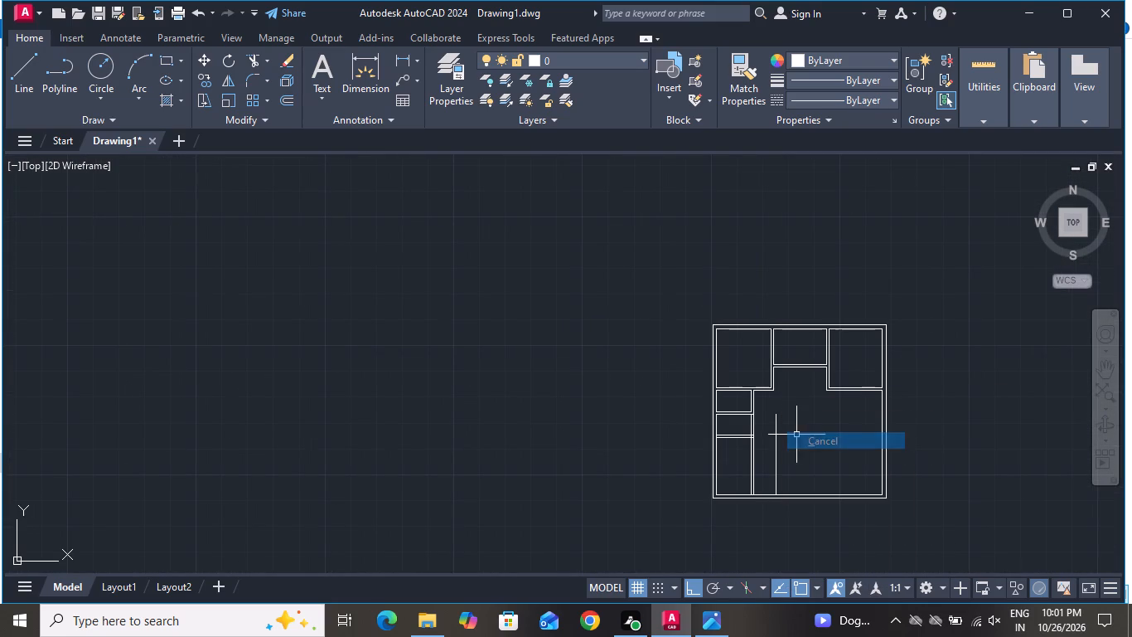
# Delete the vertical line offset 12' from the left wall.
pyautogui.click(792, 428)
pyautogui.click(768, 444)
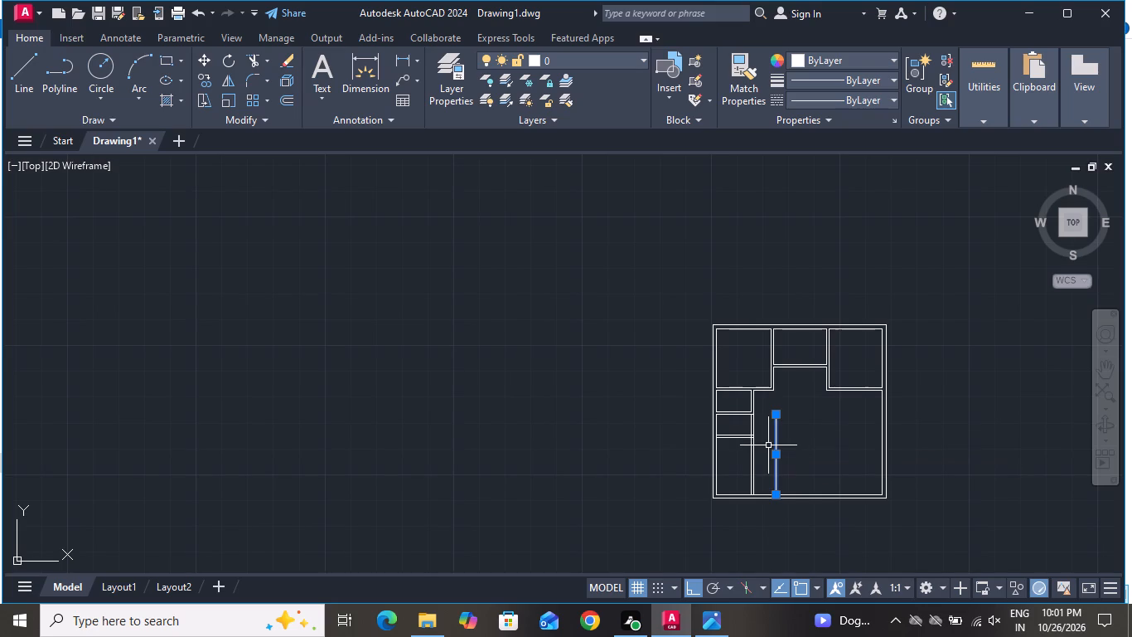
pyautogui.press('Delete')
# Extend both lines of the upper left room's right partition down to the bottom outer wall's outer line.
pyautogui.write('ex')
pyautogui.press('space')
pyautogui.press('space')
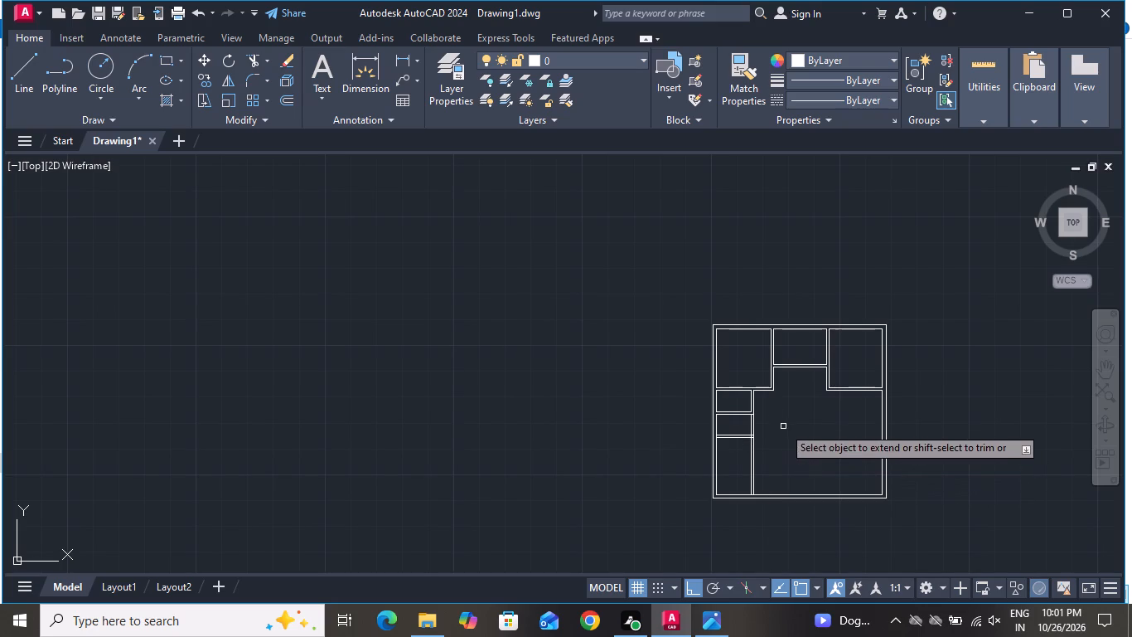
pyautogui.scroll(1, 772, 406)
pyautogui.click(789, 357)
pyautogui.click(743, 363)
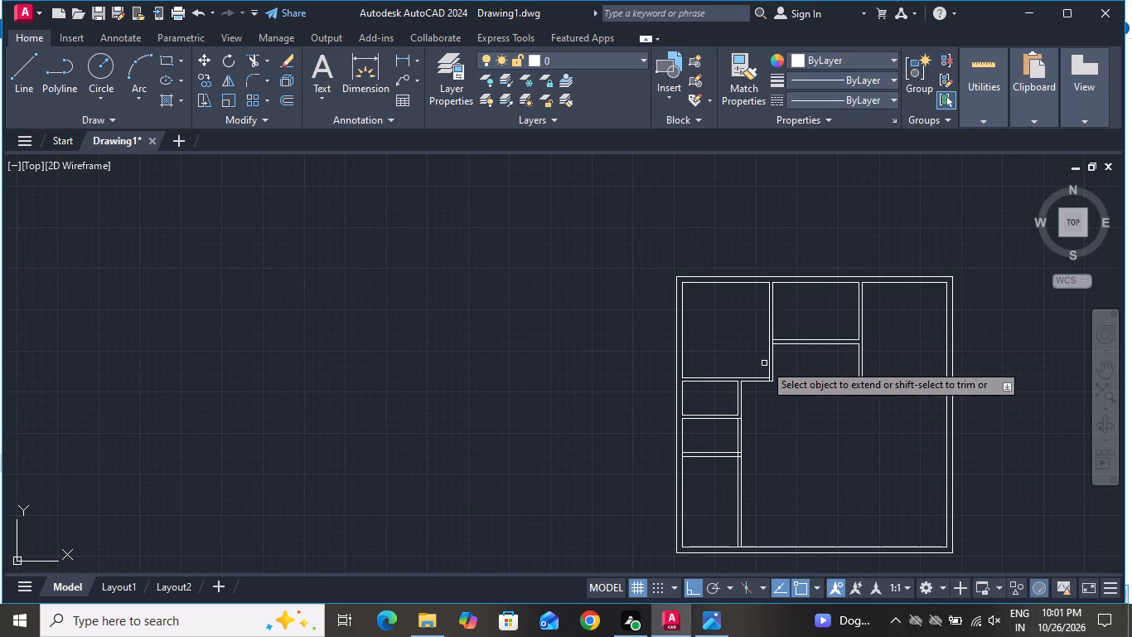
pyautogui.click(786, 357)
pyautogui.click(758, 372)
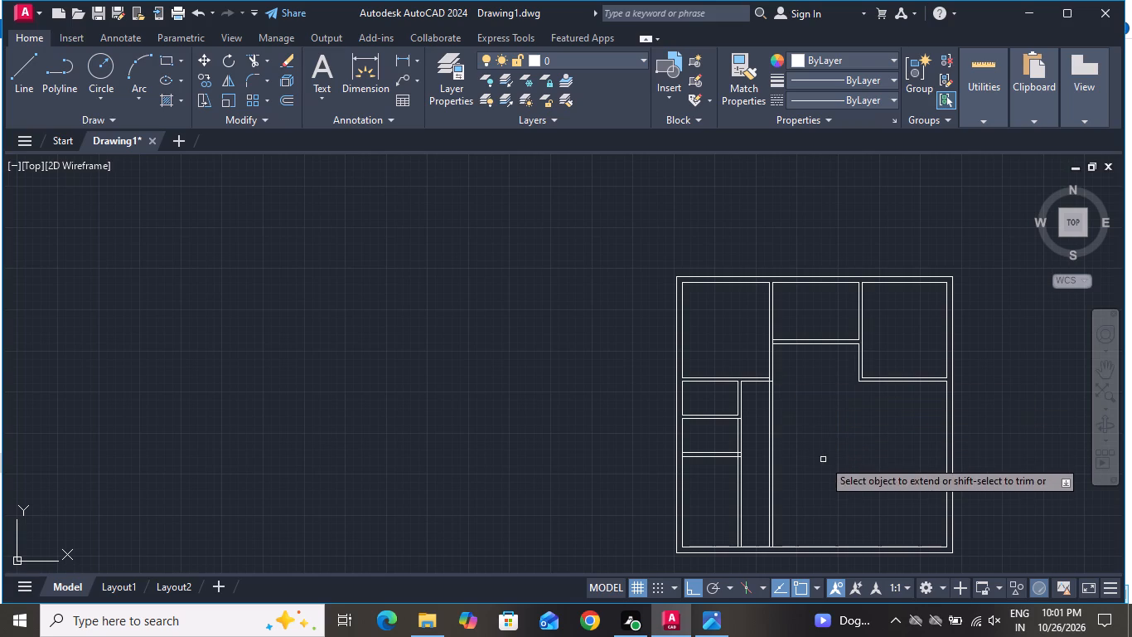
pyautogui.click(823, 460)
pyautogui.click(757, 519)
pyautogui.rightClick(806, 457)
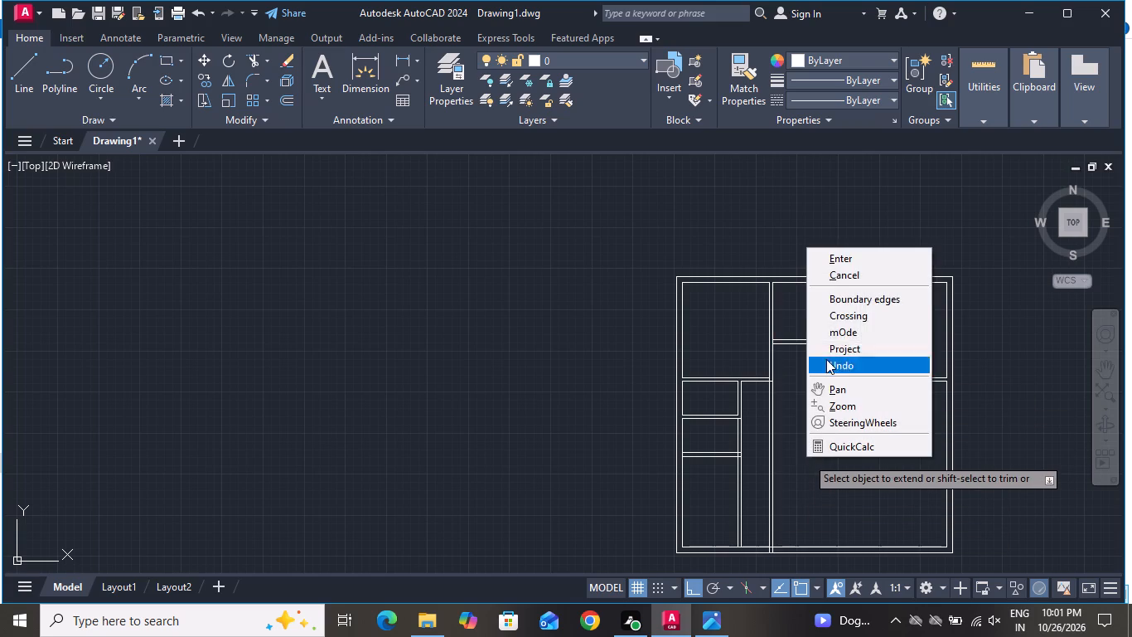
pyautogui.click(844, 269)
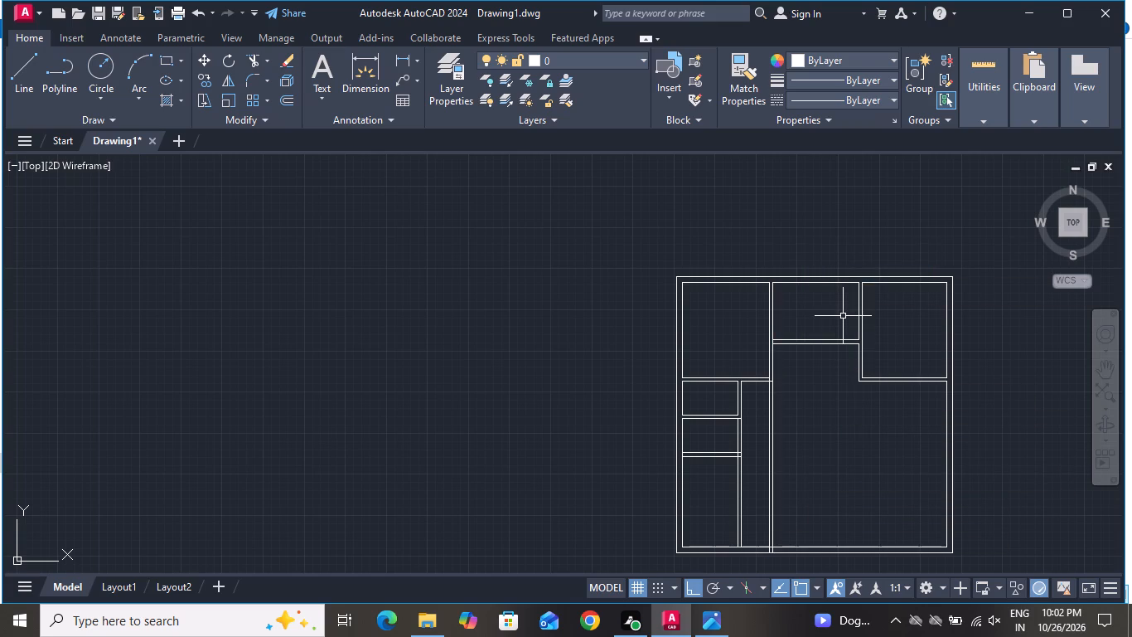
# Extend both lines of the horizontal partition below the second small left room rightward to the far line of the extended vertical partition.
pyautogui.write('ex')
pyautogui.press('space')
pyautogui.press('space')
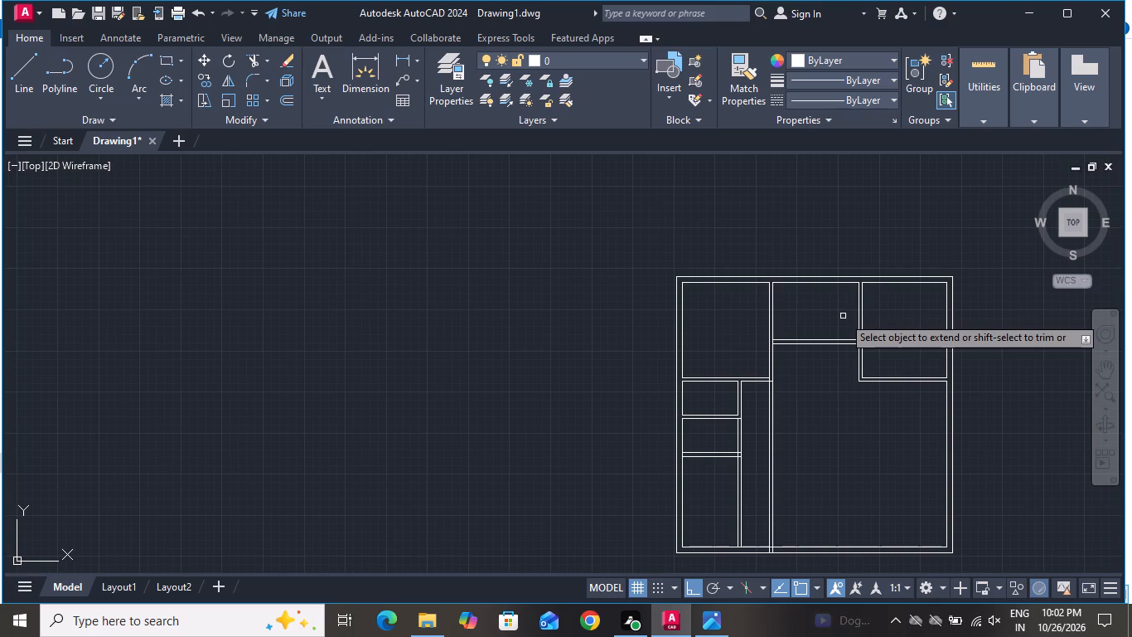
pyautogui.scroll(2, 645, 499)
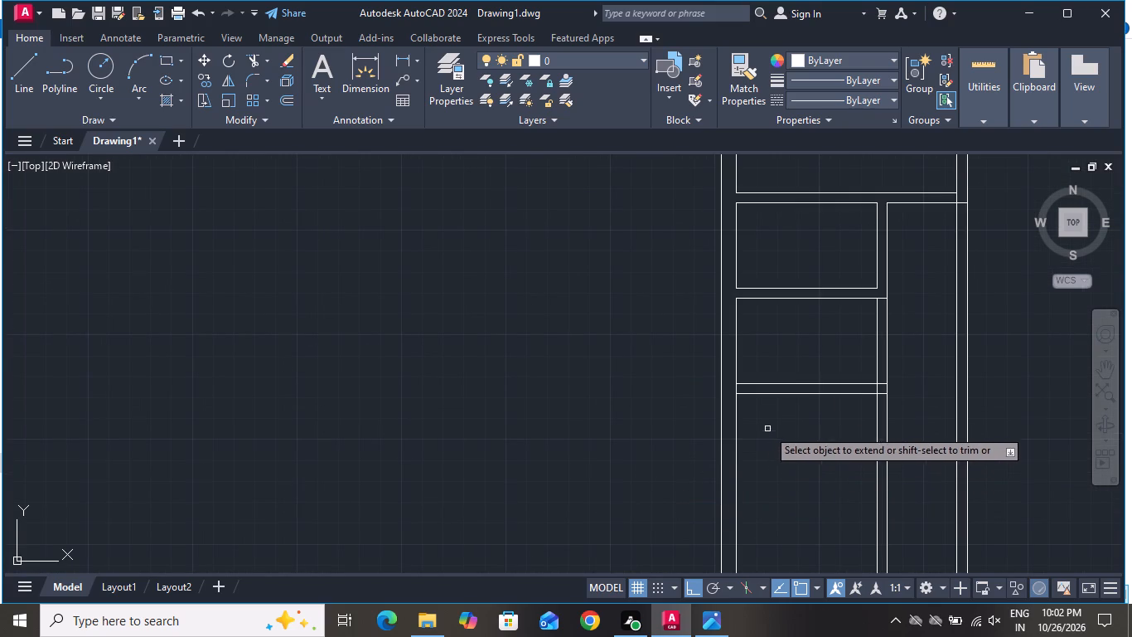
pyautogui.click(849, 350)
pyautogui.click(849, 446)
pyautogui.click(932, 366)
pyautogui.click(928, 442)
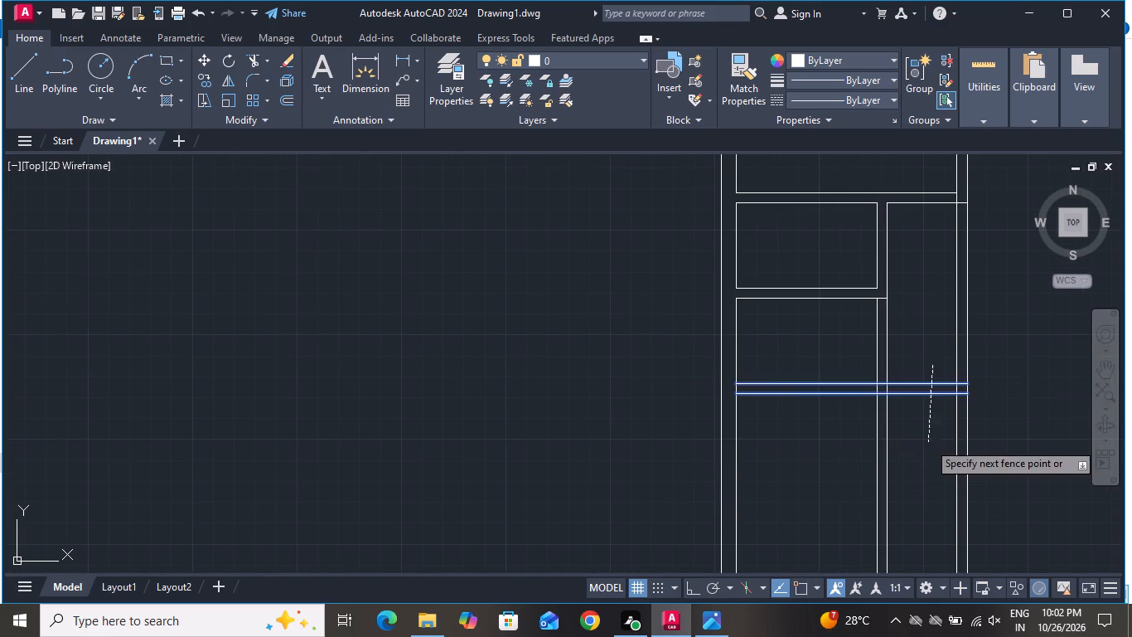
pyautogui.scroll(-1, 745, 364)
pyautogui.rightClick(911, 334)
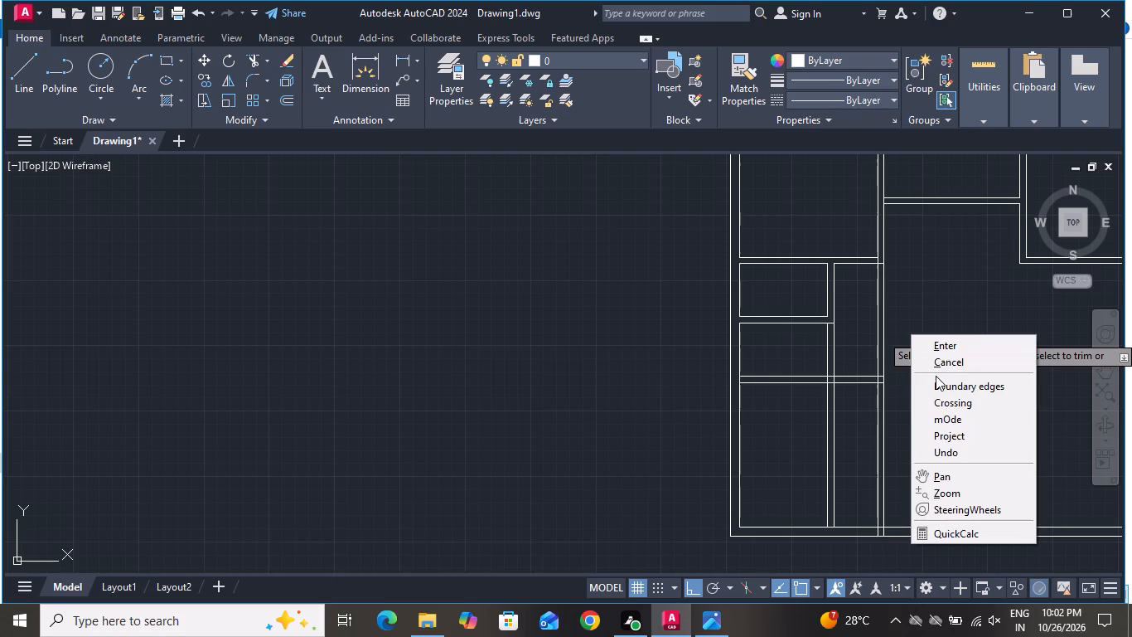
pyautogui.click(938, 365)
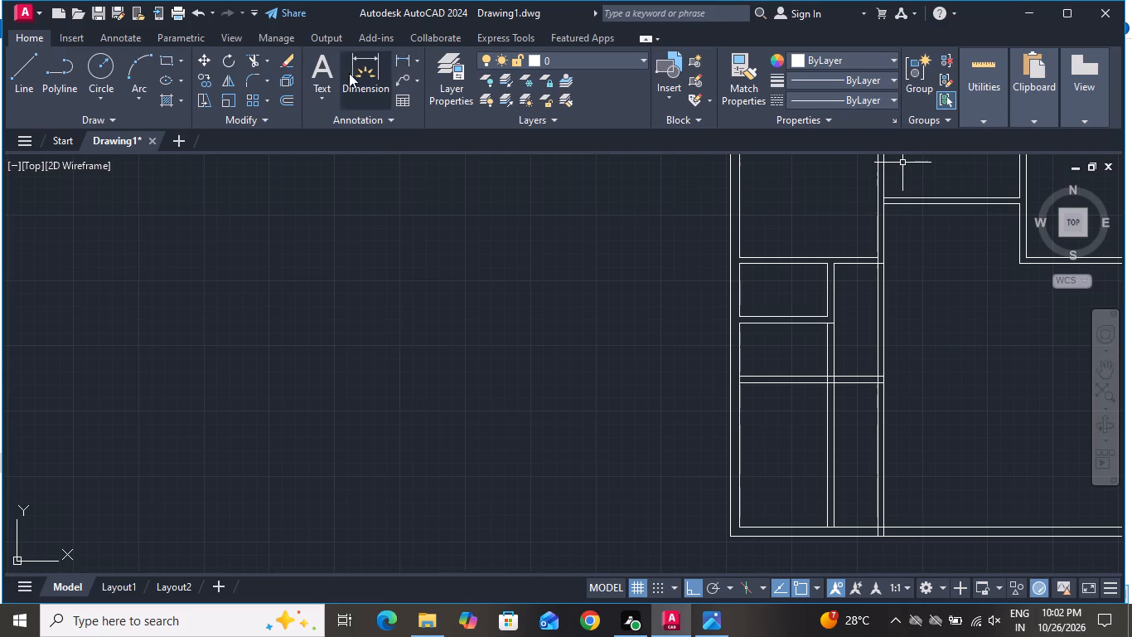
# Trim both lines of the extended vertical partition between the upper left room and the lower horizontal partition.
pyautogui.click(252, 56)
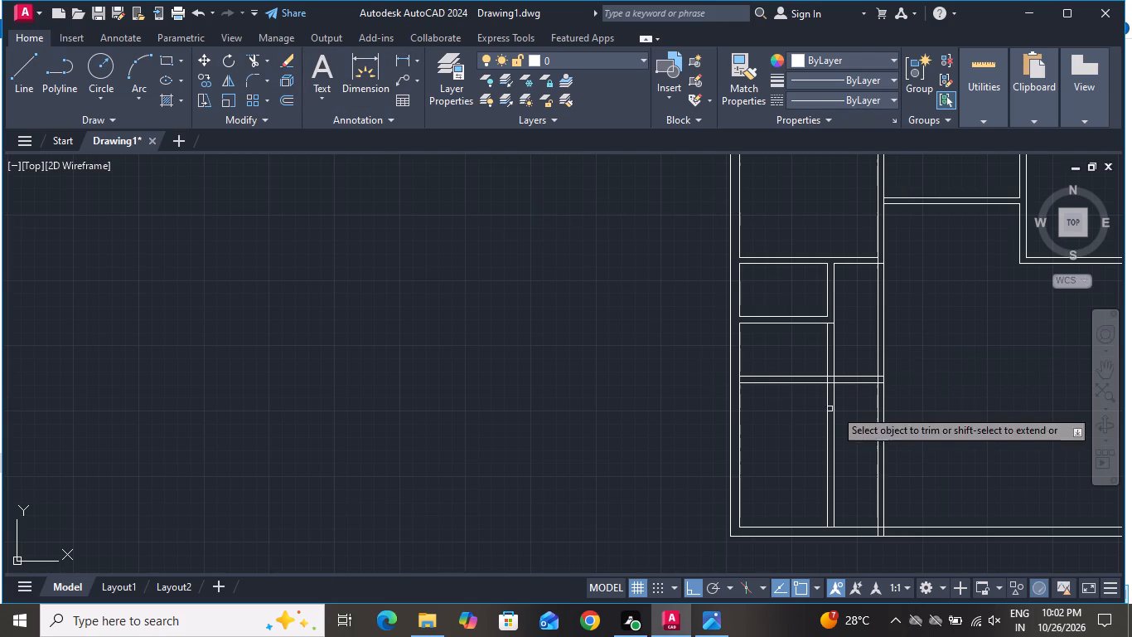
pyautogui.click(864, 328)
pyautogui.click(901, 279)
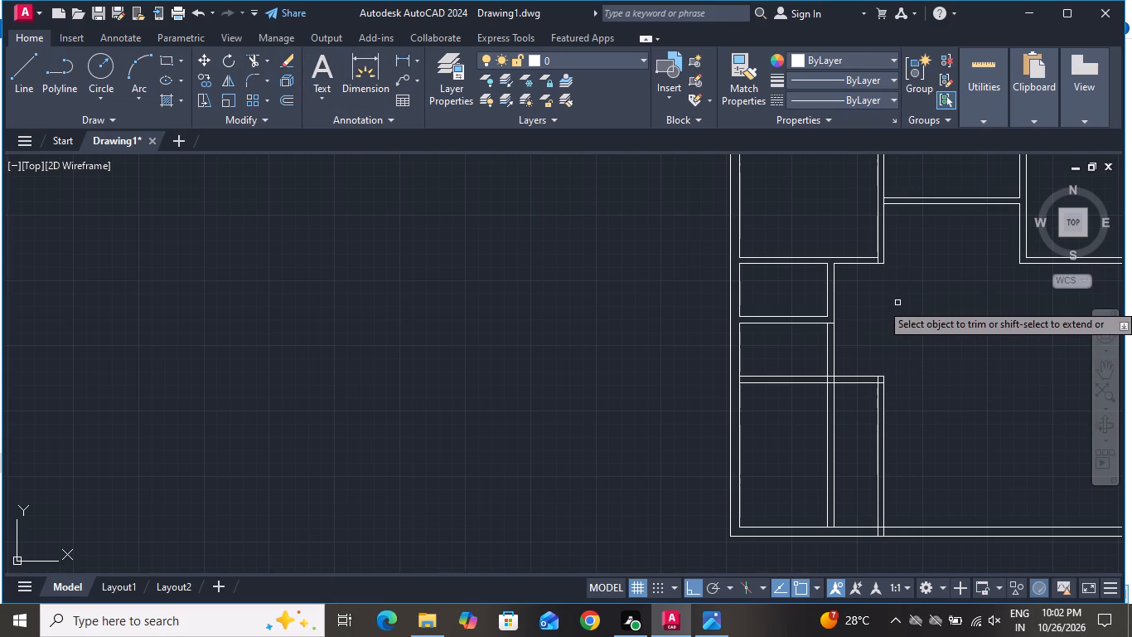
# Trim both lines of the small rooms' right partition below the lower horizontal partition, and finish trimming.
pyautogui.click(859, 426)
pyautogui.click(805, 446)
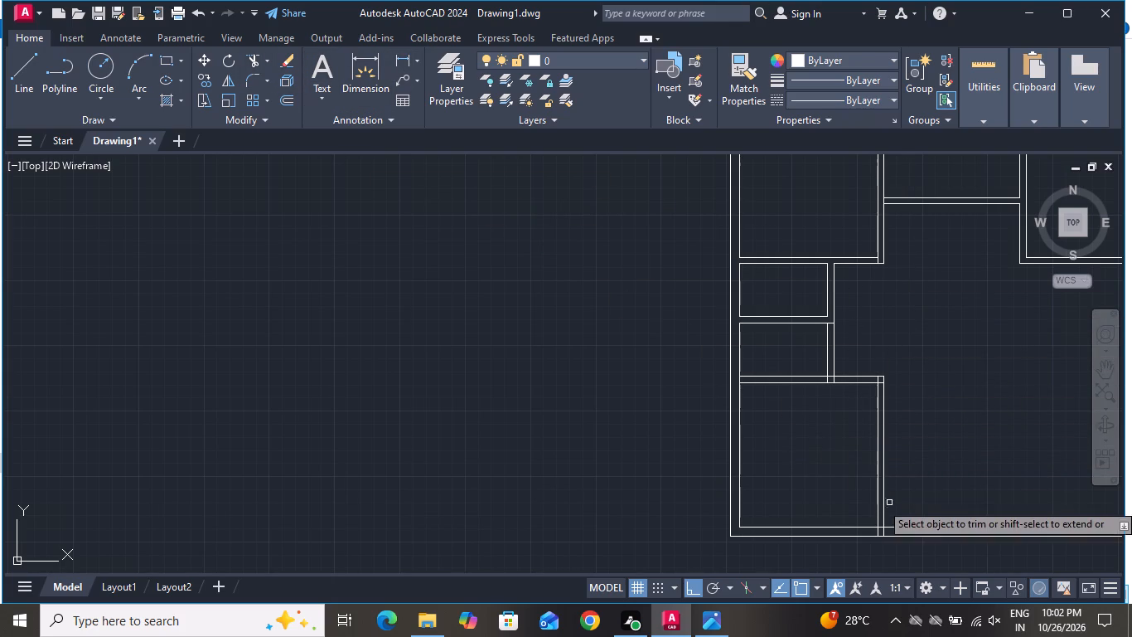
pyautogui.scroll(-2, 698, 383)
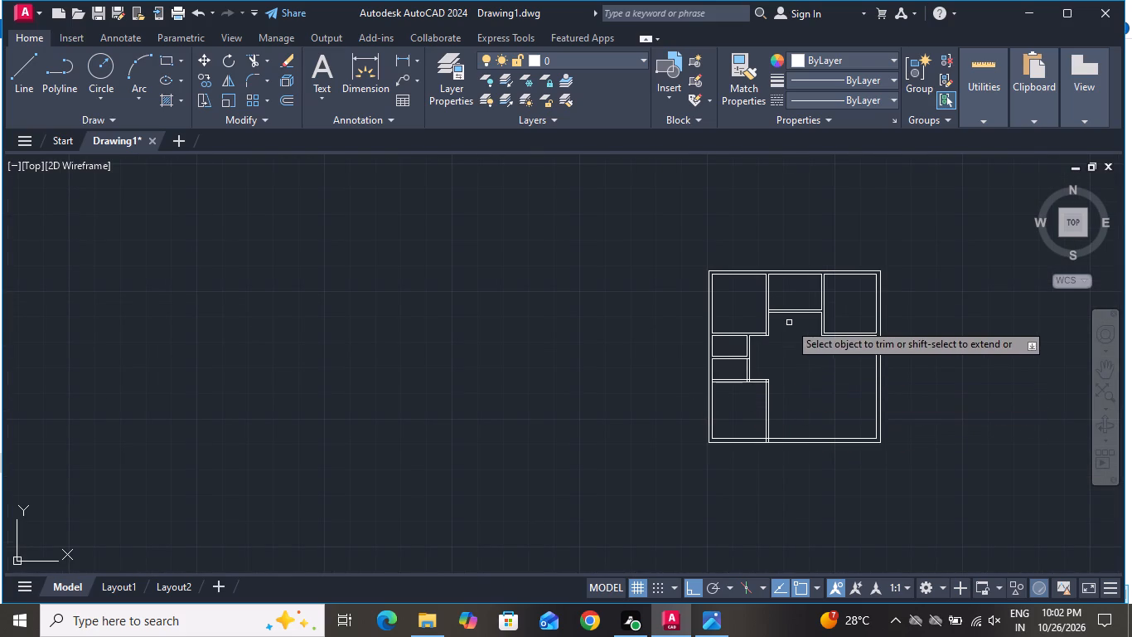
pyautogui.rightClick(787, 318)
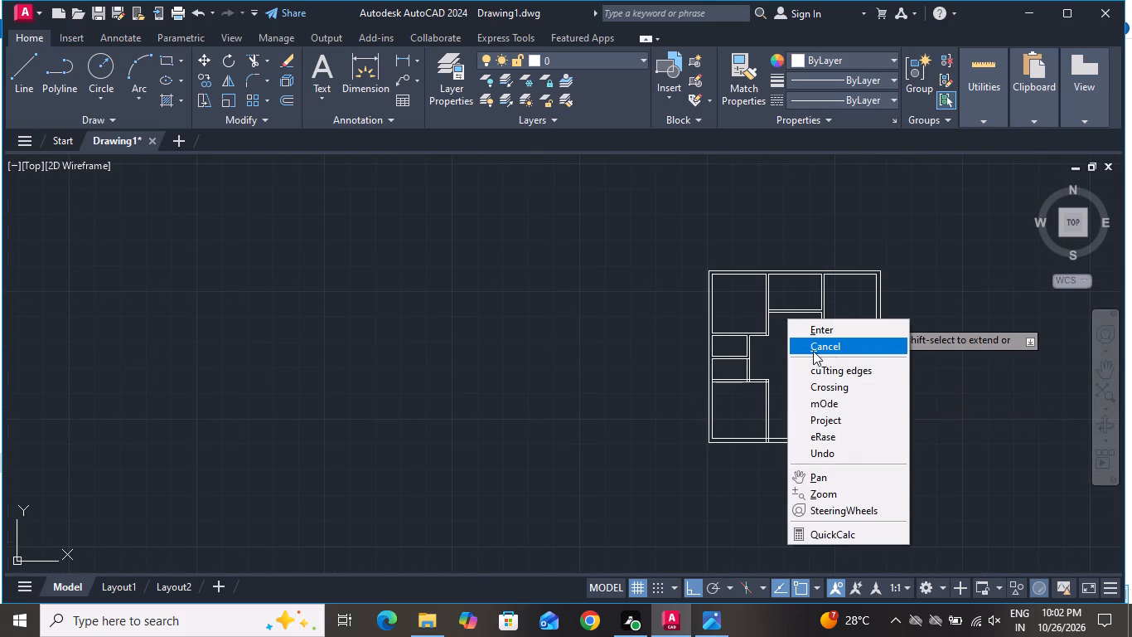
pyautogui.click(827, 345)
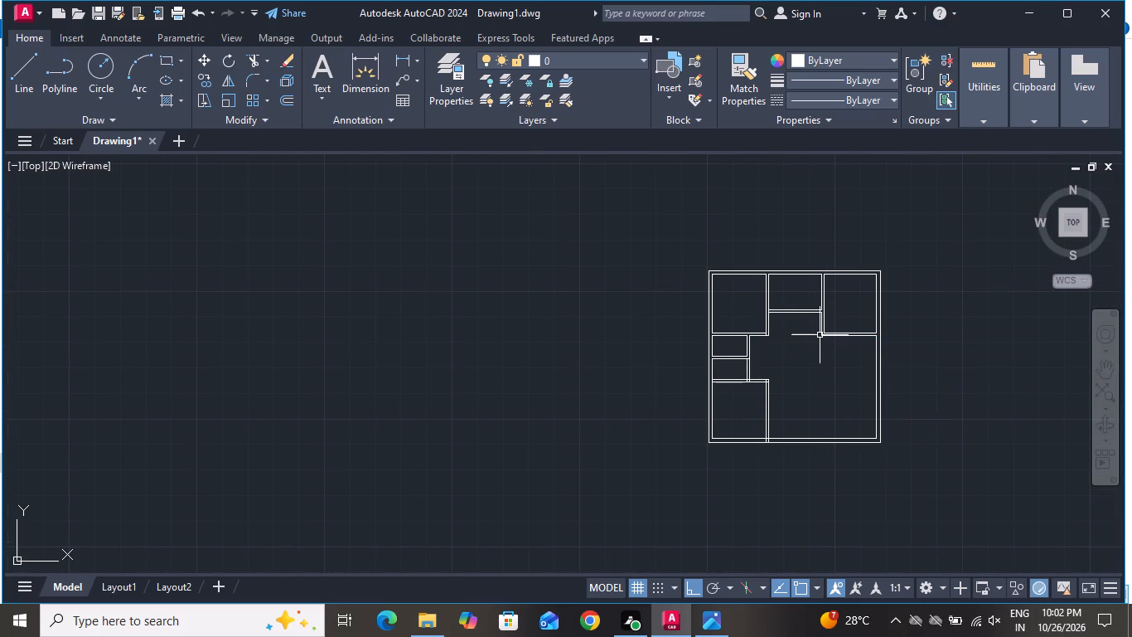
# Using Offset in Through mode, offset the right line of the lower left room's right partition 10'10" to the right.
pyautogui.write('o t')
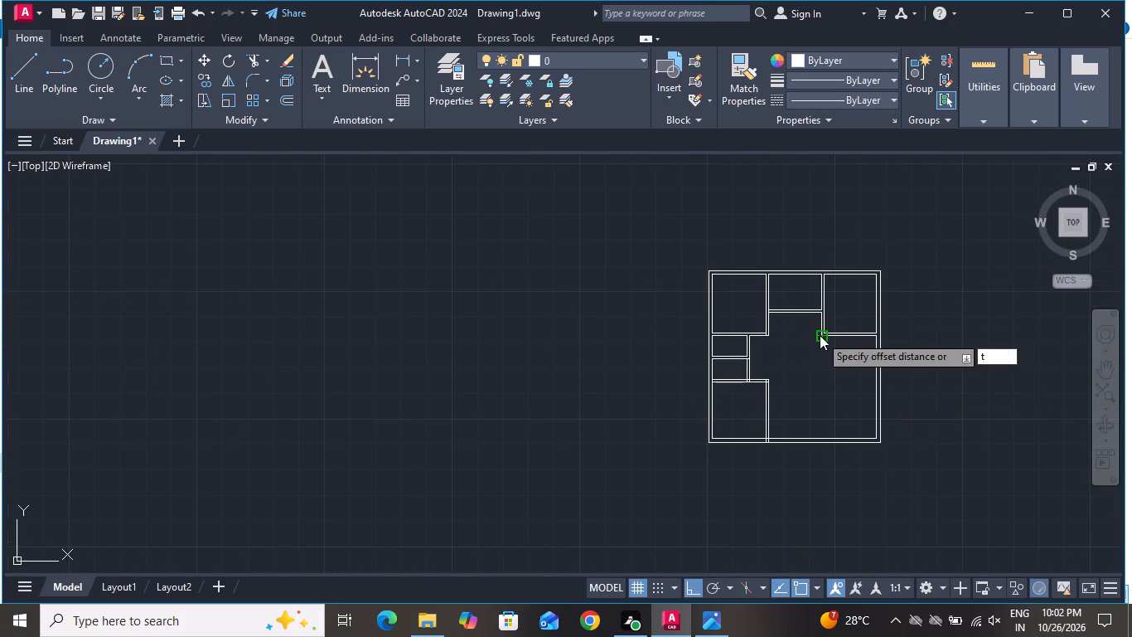
pyautogui.press('space')
pyautogui.scroll(1, 617, 621)
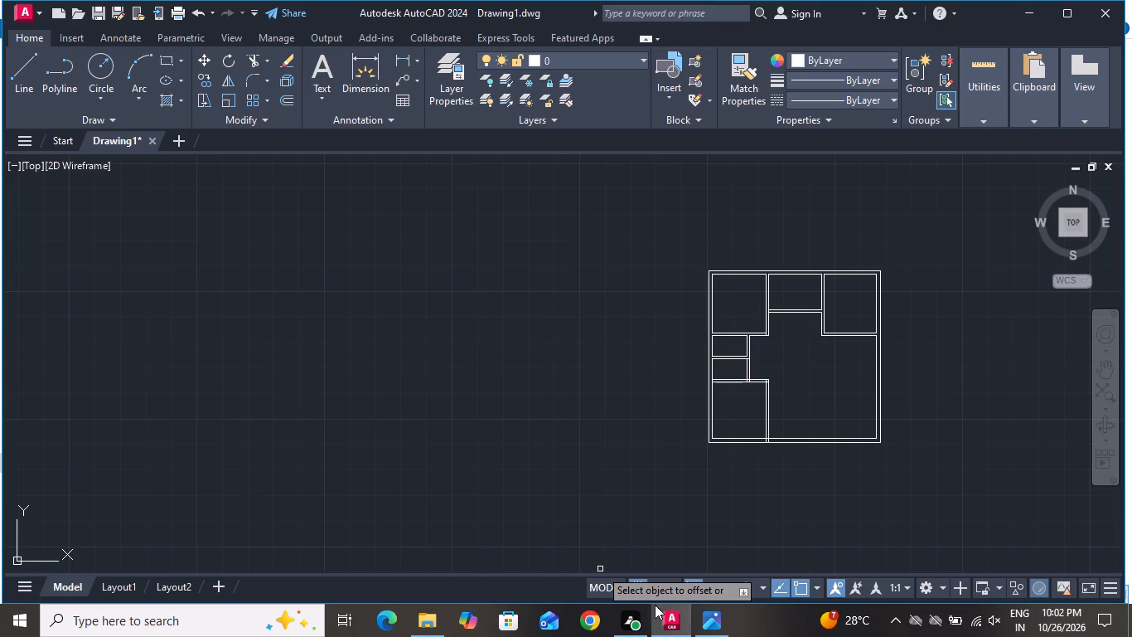
pyautogui.scroll(3, 796, 399)
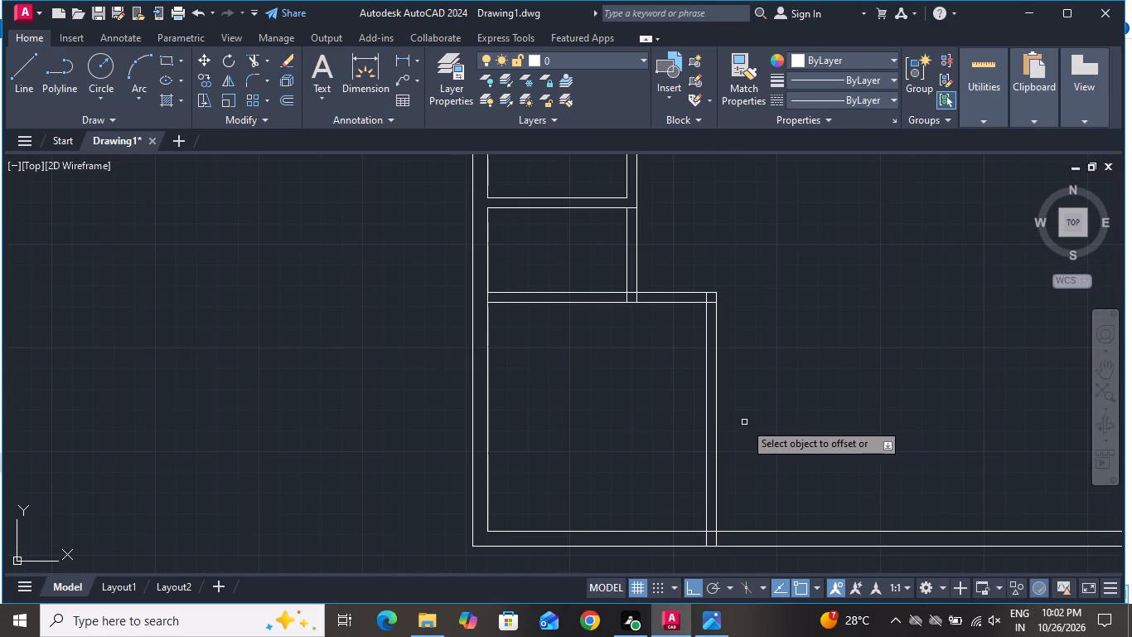
pyautogui.click(715, 421)
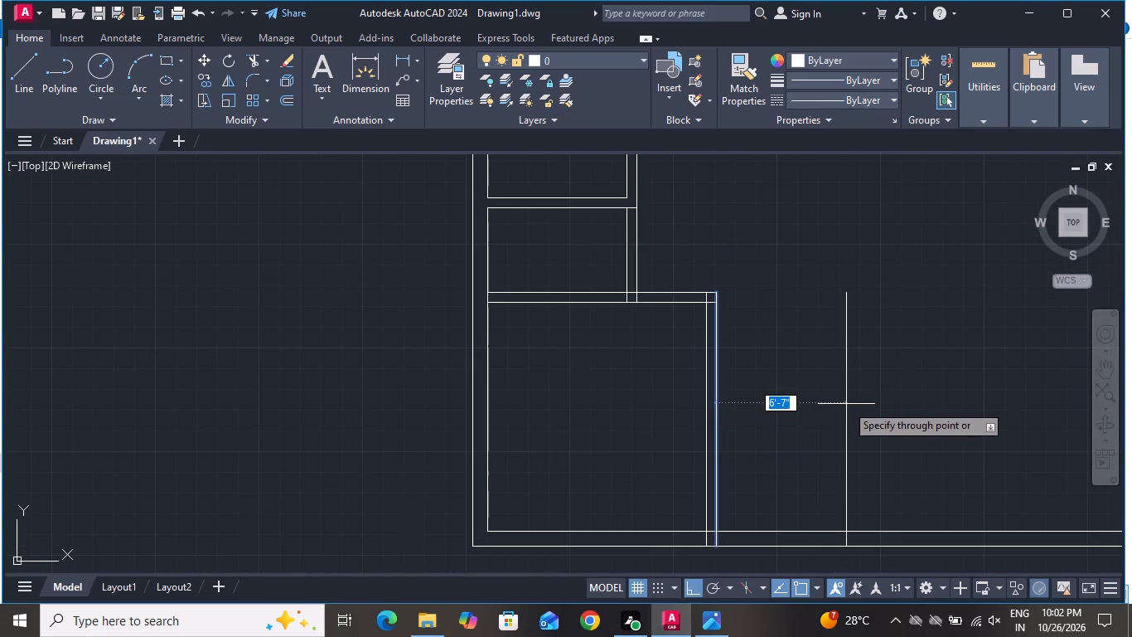
pyautogui.write("10'")
pyautogui.write('10')
pyautogui.hotkey('shift', '"')
pyautogui.press('Return')
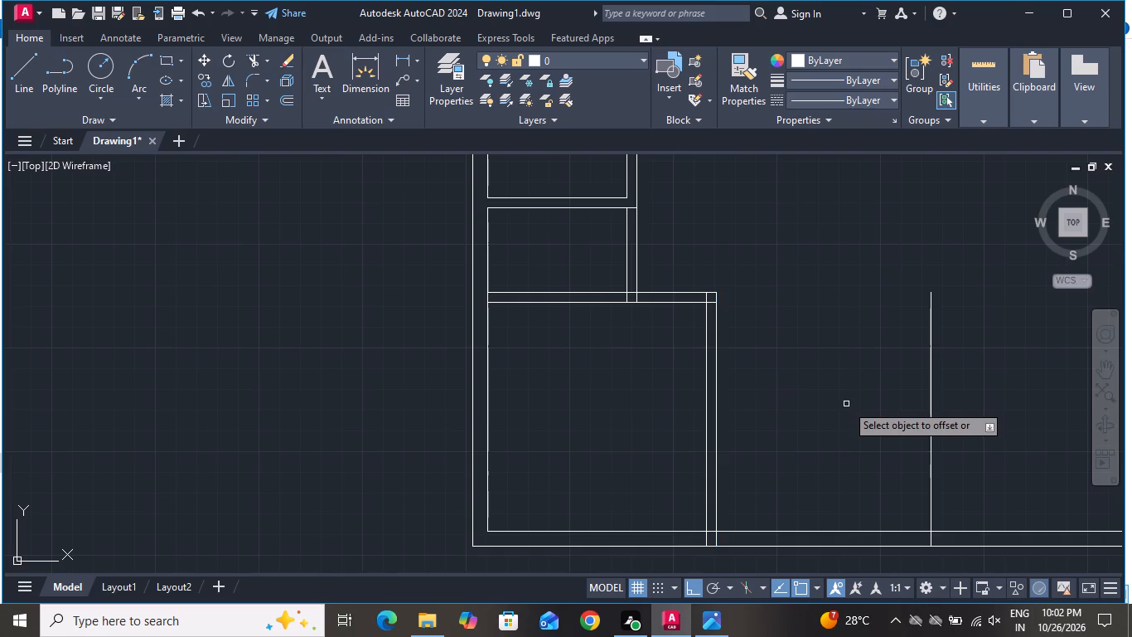
# Offset the new vertical line 6" to the right to form the partition between the lower middle and lower right rooms.
pyautogui.scroll(-2, 831, 402)
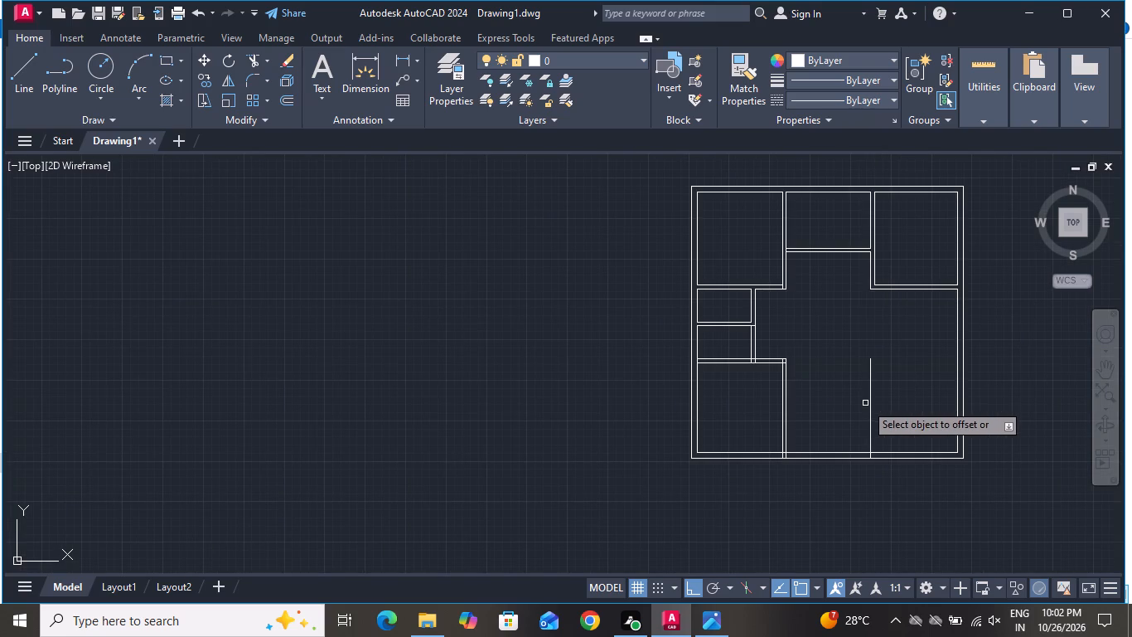
pyautogui.click(873, 402)
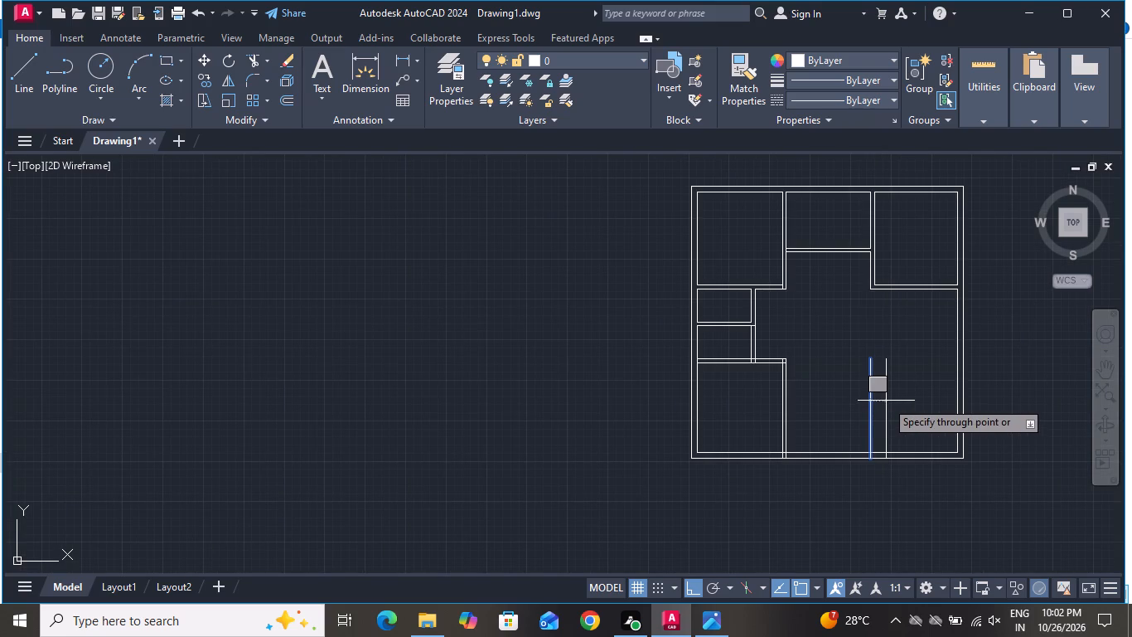
pyautogui.press('6')
pyautogui.hotkey('shift', '"')
pyautogui.press('Return')
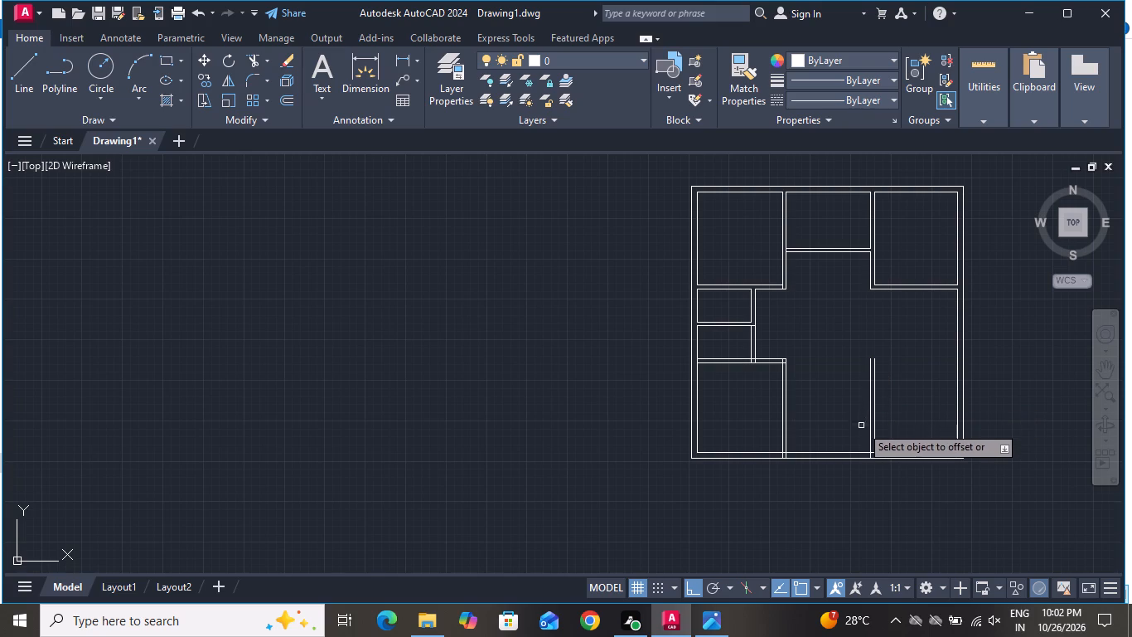
# Offset the bottom outer wall's inner line 12' upward.
pyautogui.scroll(-2, 858, 431)
pyautogui.scroll(3, 867, 451)
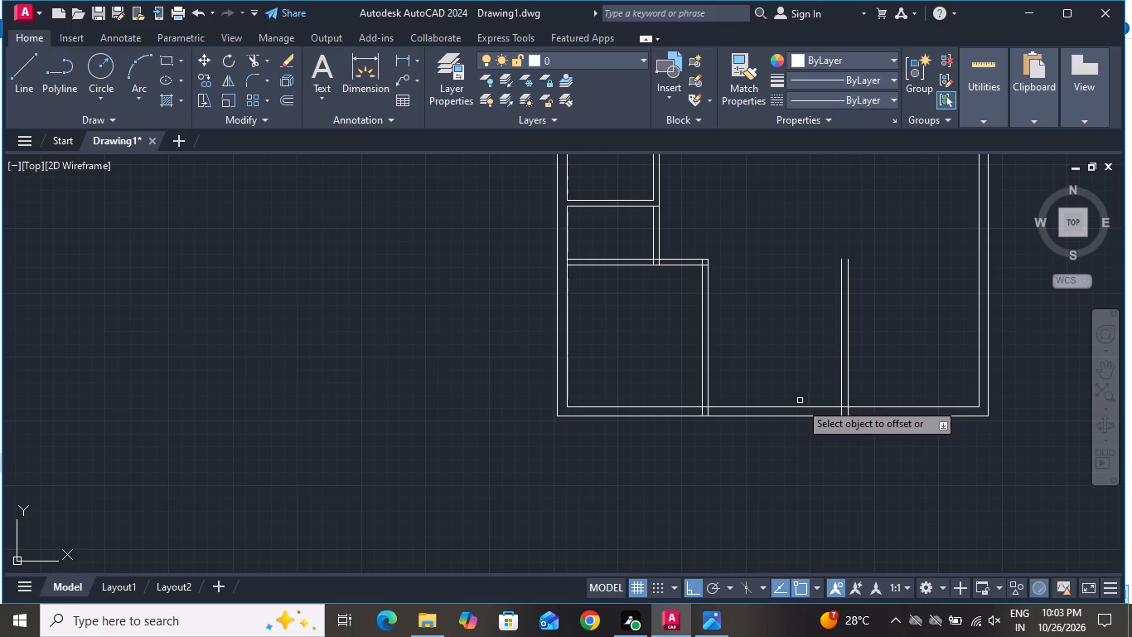
pyautogui.click(786, 406)
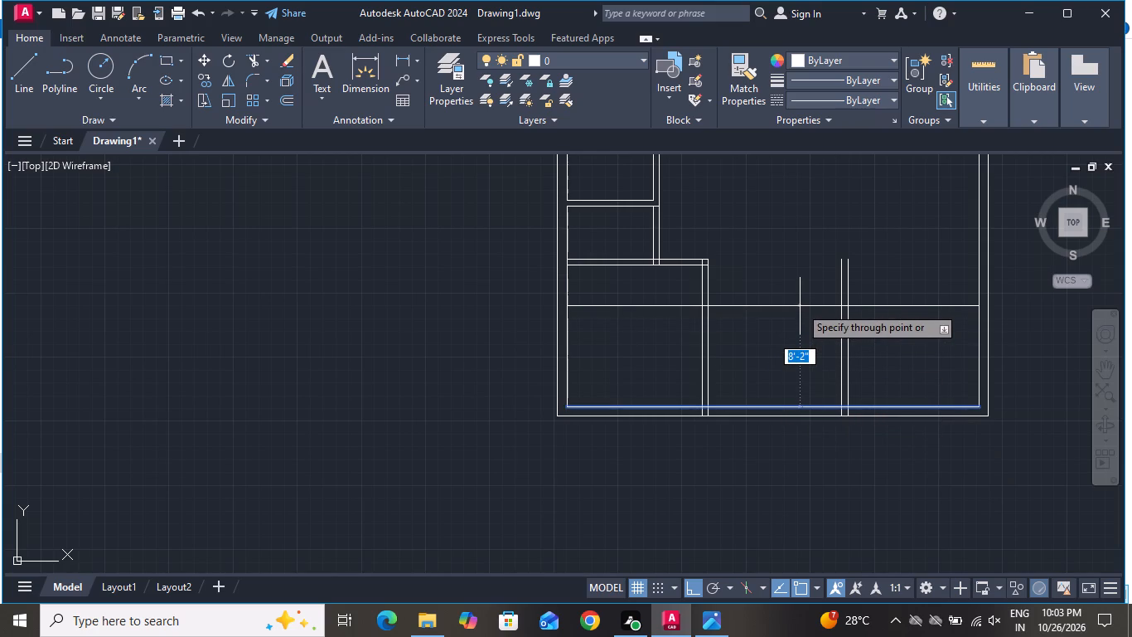
pyautogui.write('12')
pyautogui.press("'")
pyautogui.press('Return')
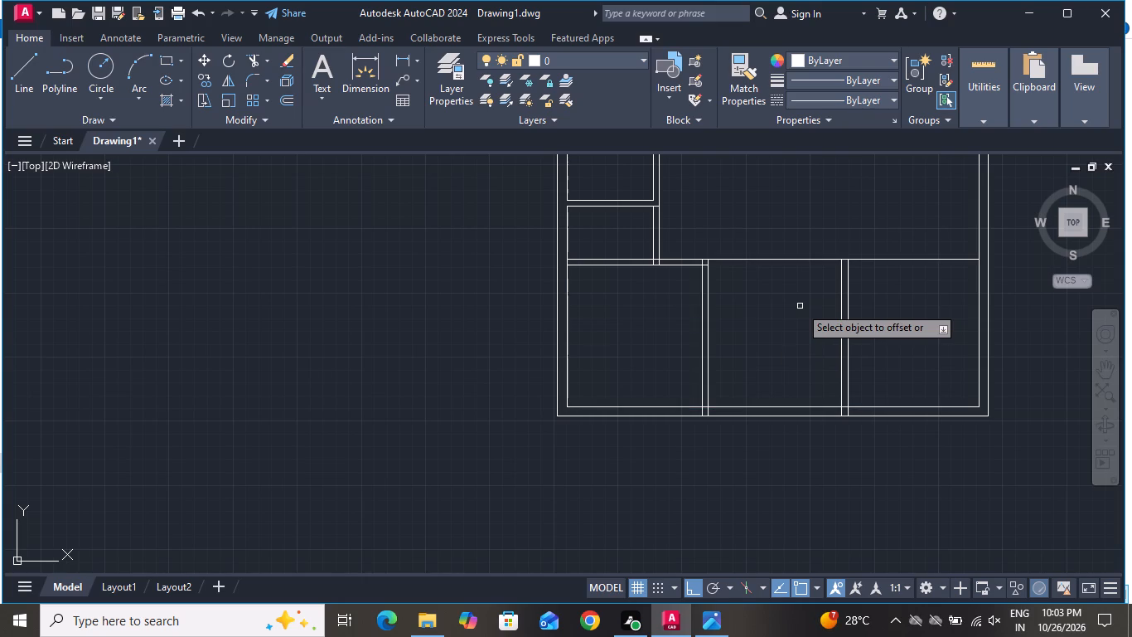
# Offset the new horizontal line 6" downward to complete the full-width partition above the lower rooms, and finish offsetting.
pyautogui.scroll(2, 780, 217)
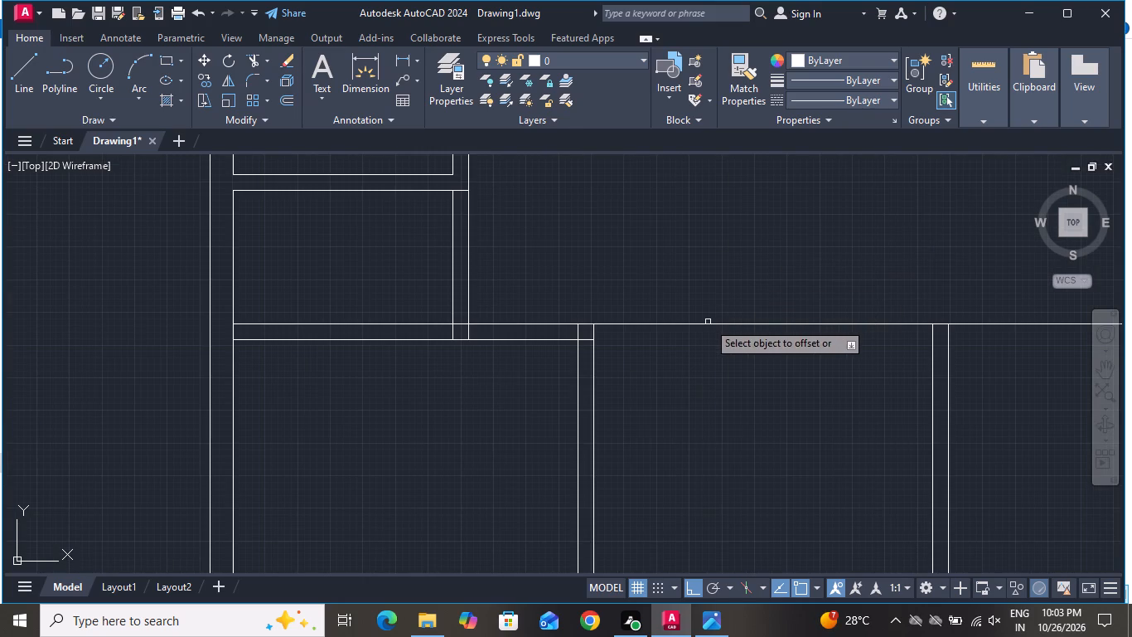
pyautogui.click(708, 322)
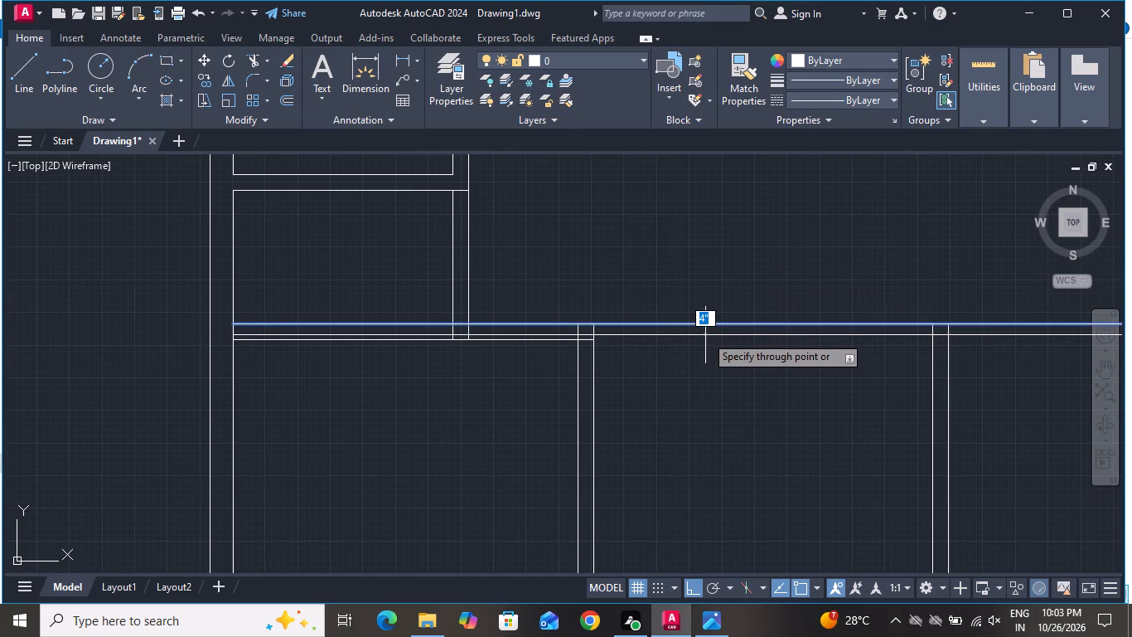
pyautogui.press('6')
pyautogui.hotkey('shift', '"')
pyautogui.press('Return')
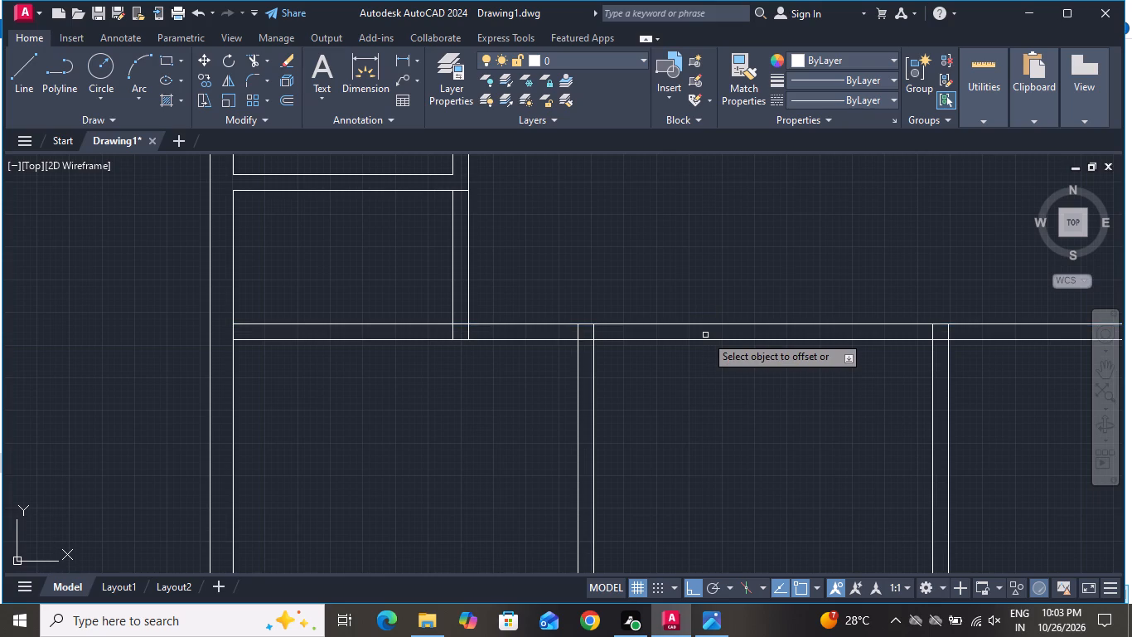
pyautogui.scroll(-3, 705, 335)
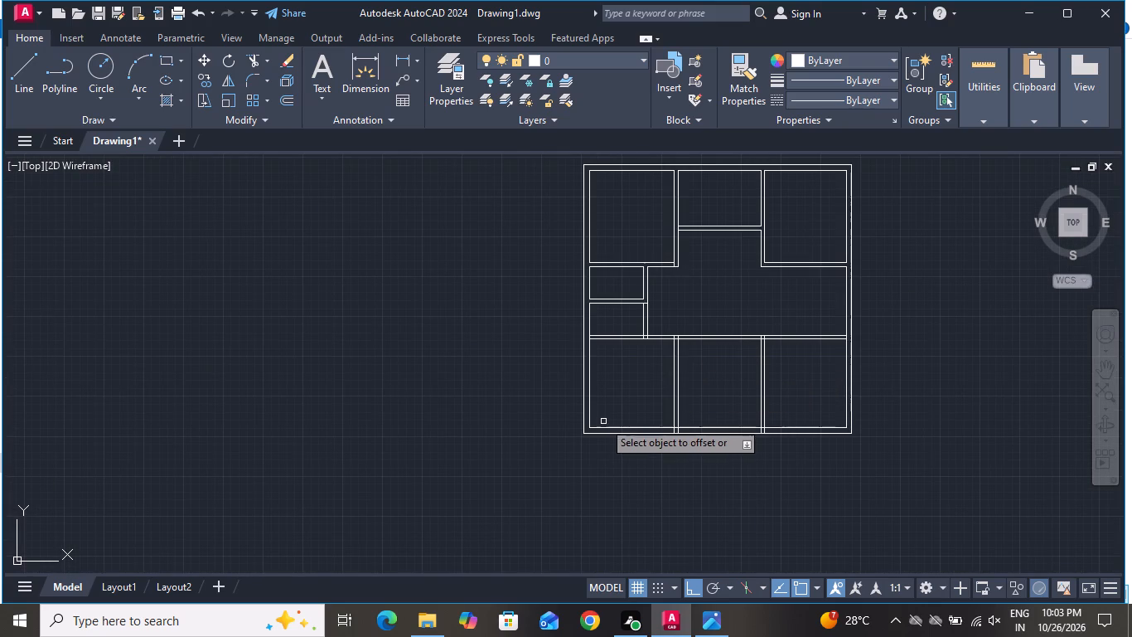
pyautogui.rightClick(572, 448)
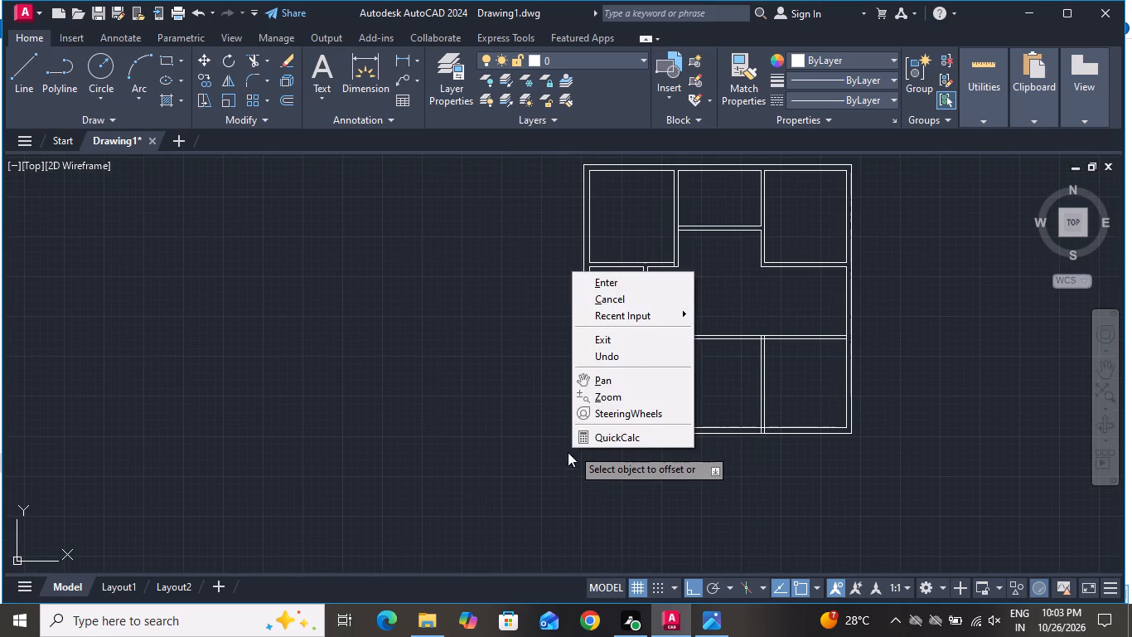
pyautogui.click(613, 304)
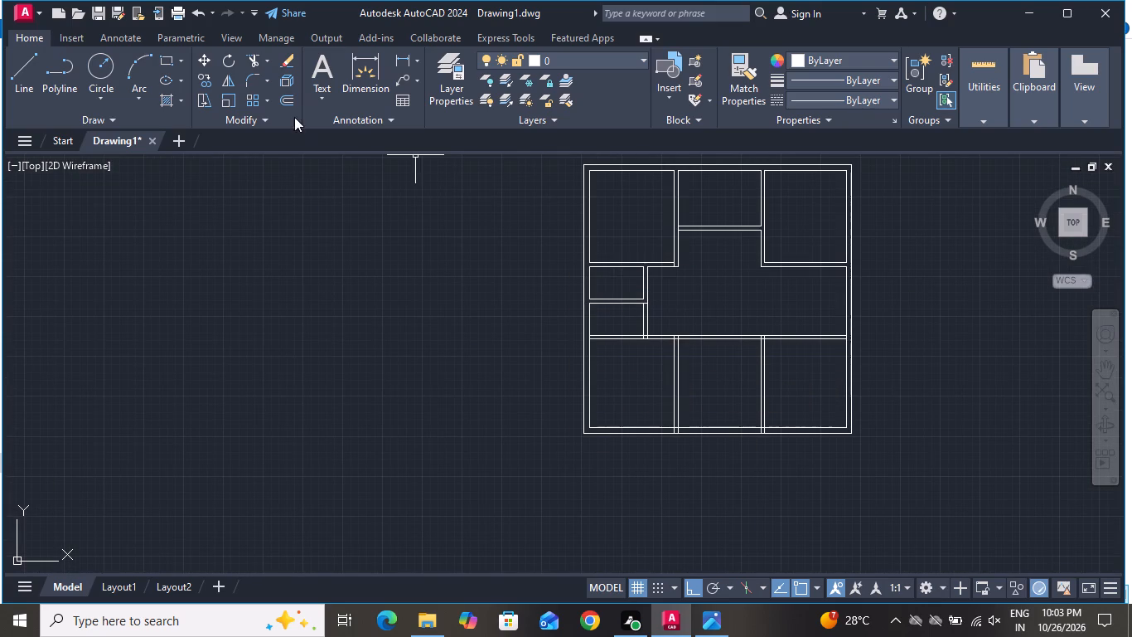
# Trim the junction of the small rooms' right partition with the lower horizontal partition, removing both stubs and the crossing line between them.
pyautogui.click(258, 56)
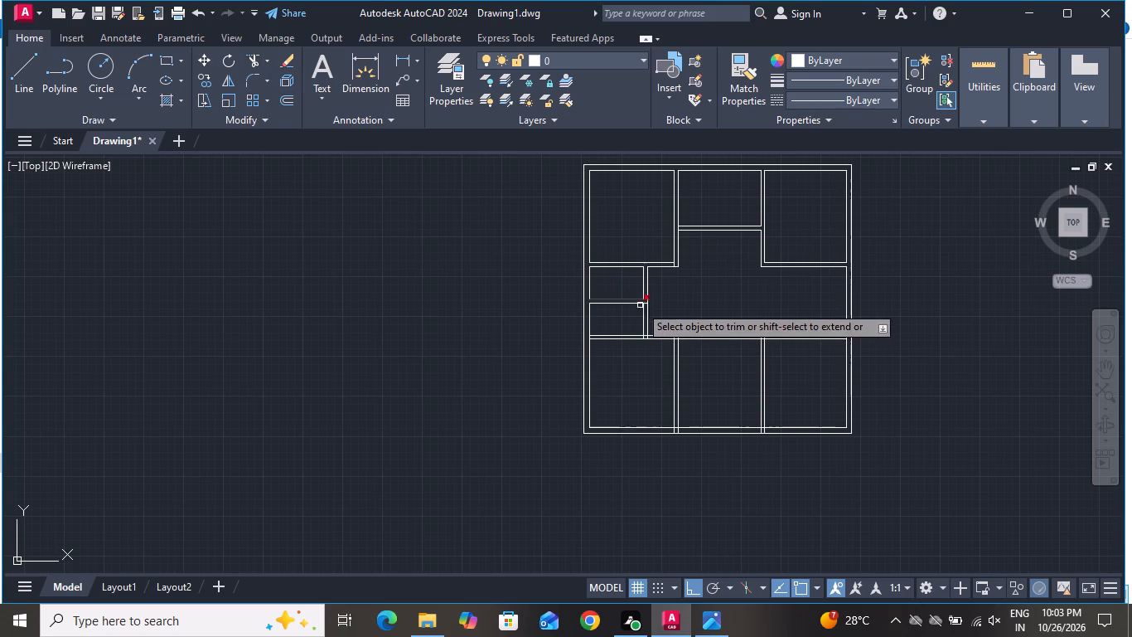
pyautogui.scroll(3, 670, 357)
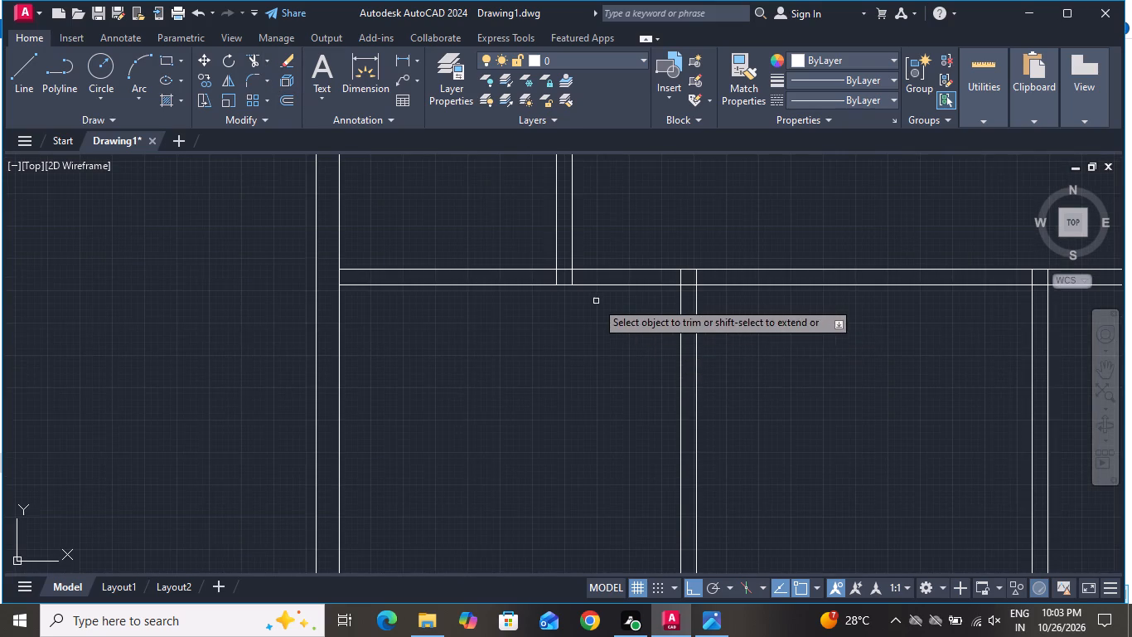
pyautogui.scroll(3, 570, 284)
pyautogui.click(622, 274)
pyautogui.click(424, 263)
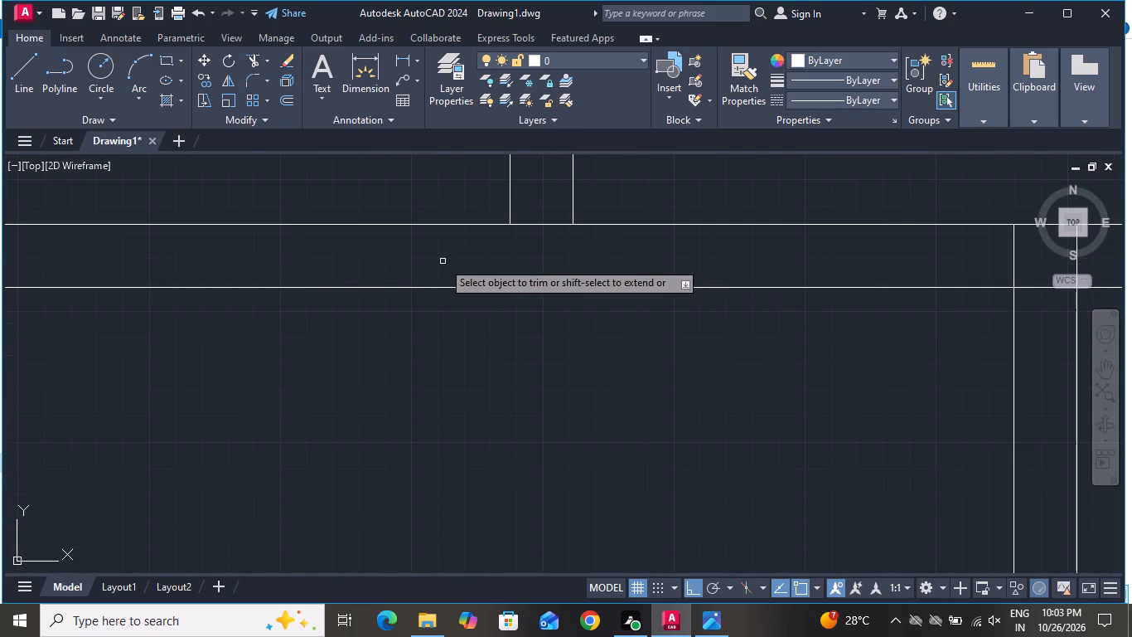
pyautogui.click(541, 250)
pyautogui.click(548, 206)
pyautogui.scroll(-3, 578, 387)
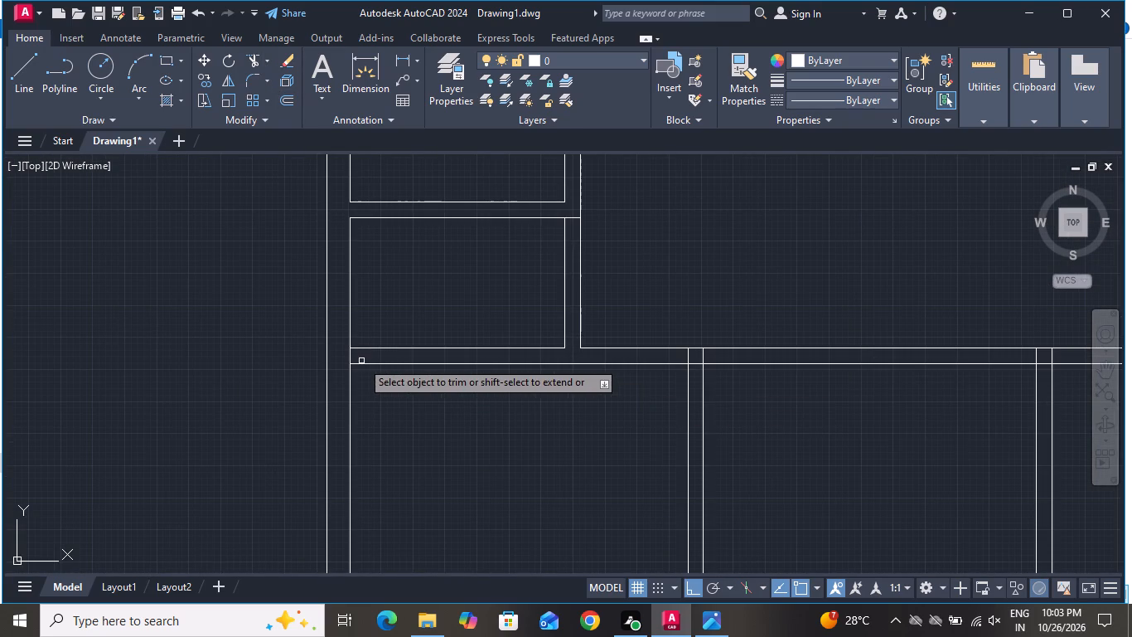
# Trim the left outer wall's inner line where the lower horizontal partition meets it.
pyautogui.click(355, 356)
pyautogui.click(348, 355)
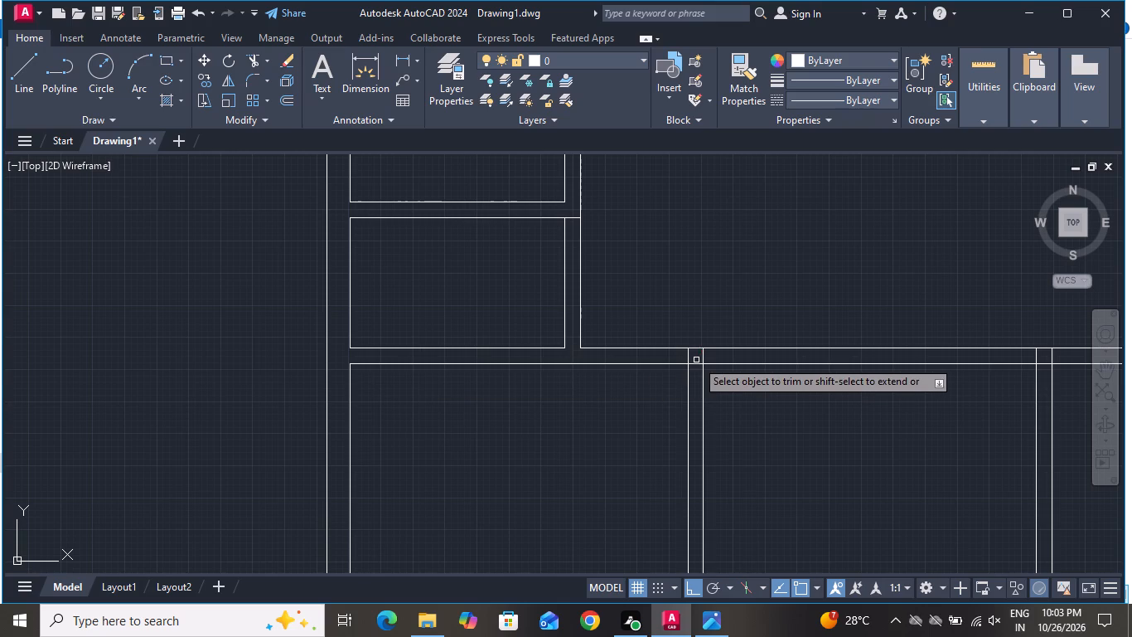
# Trim the overlapping lines where the lower left room's right partition meets the lower horizontal partition, leaving an open T-junction.
pyautogui.click(685, 356)
pyautogui.click(715, 353)
pyautogui.click(683, 353)
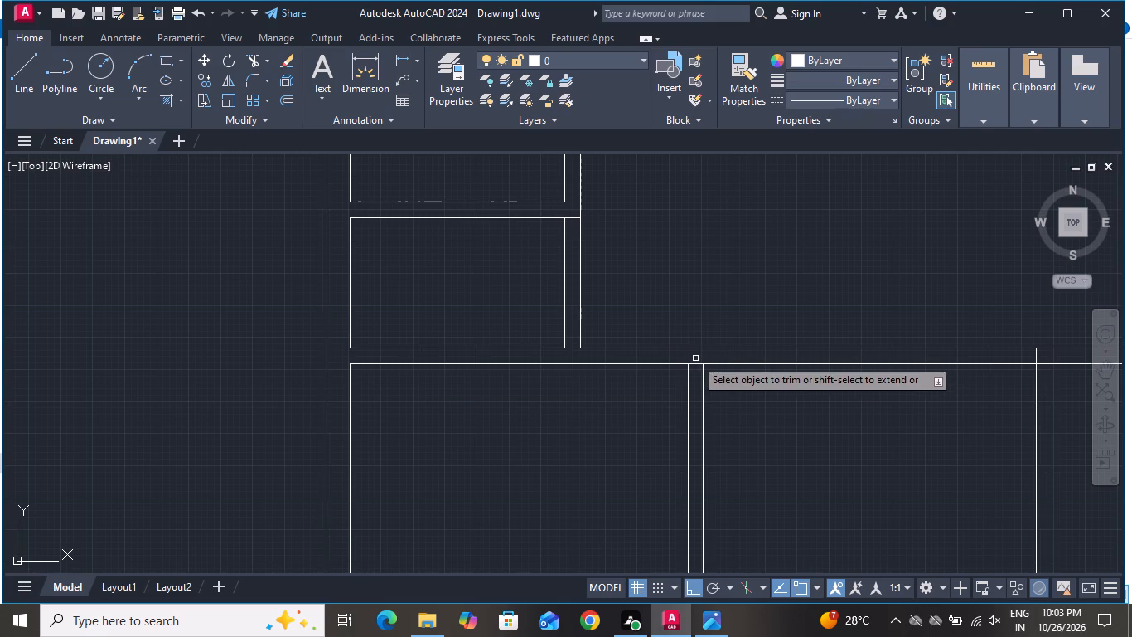
pyautogui.click(695, 358)
pyautogui.click(697, 377)
# Trim the overlapping lines where the partition between the lower middle and right rooms meets the lower horizontal partition.
pyautogui.scroll(-2, 591, 377)
pyautogui.scroll(3, 782, 368)
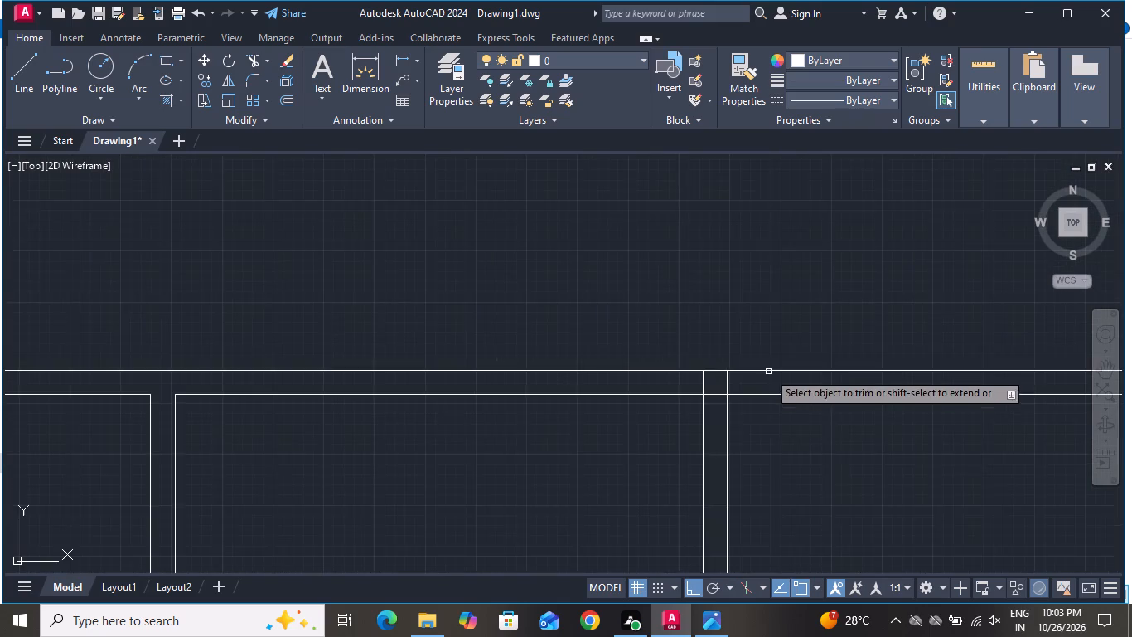
pyautogui.scroll(2, 721, 396)
pyautogui.click(748, 375)
pyautogui.click(605, 372)
pyautogui.click(712, 370)
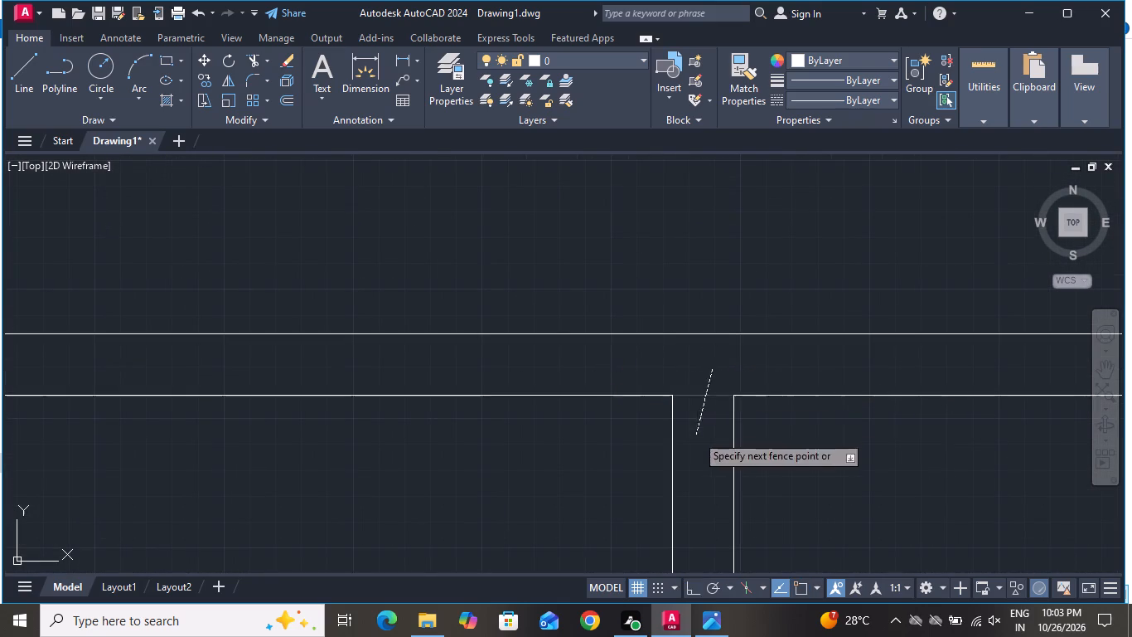
pyautogui.click(696, 435)
# Trim the overlapping lines where the partition between the lower middle and right rooms meets the bottom outer wall.
pyautogui.scroll(-3, 701, 287)
pyautogui.scroll(-2, 714, 356)
pyautogui.scroll(4, 720, 484)
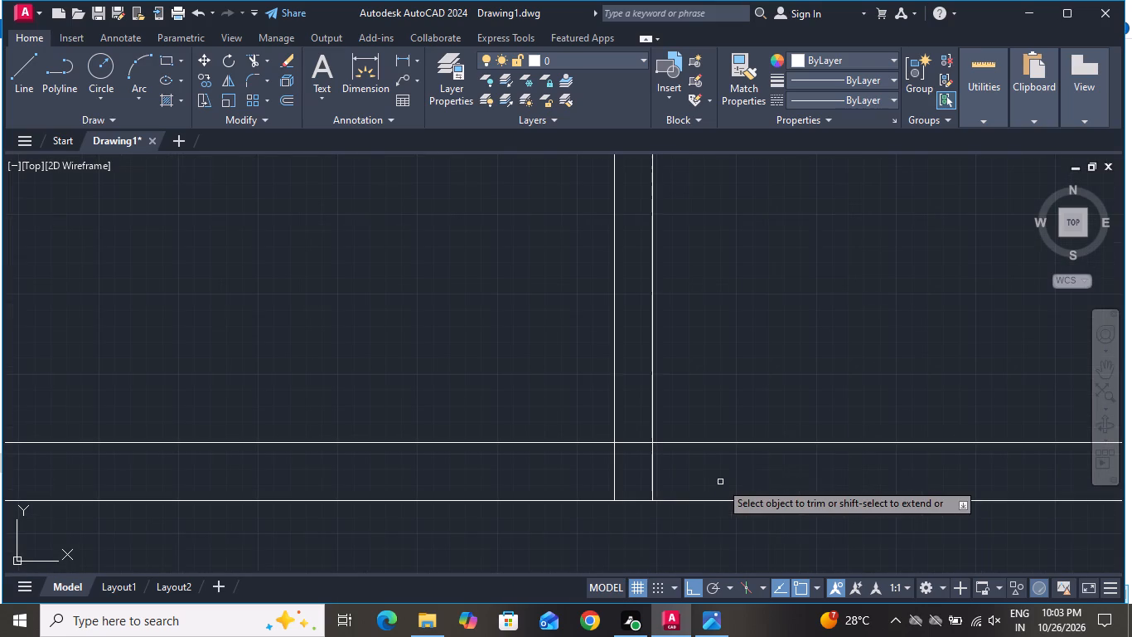
pyautogui.click(696, 467)
pyautogui.click(591, 473)
pyautogui.click(641, 459)
pyautogui.click(636, 414)
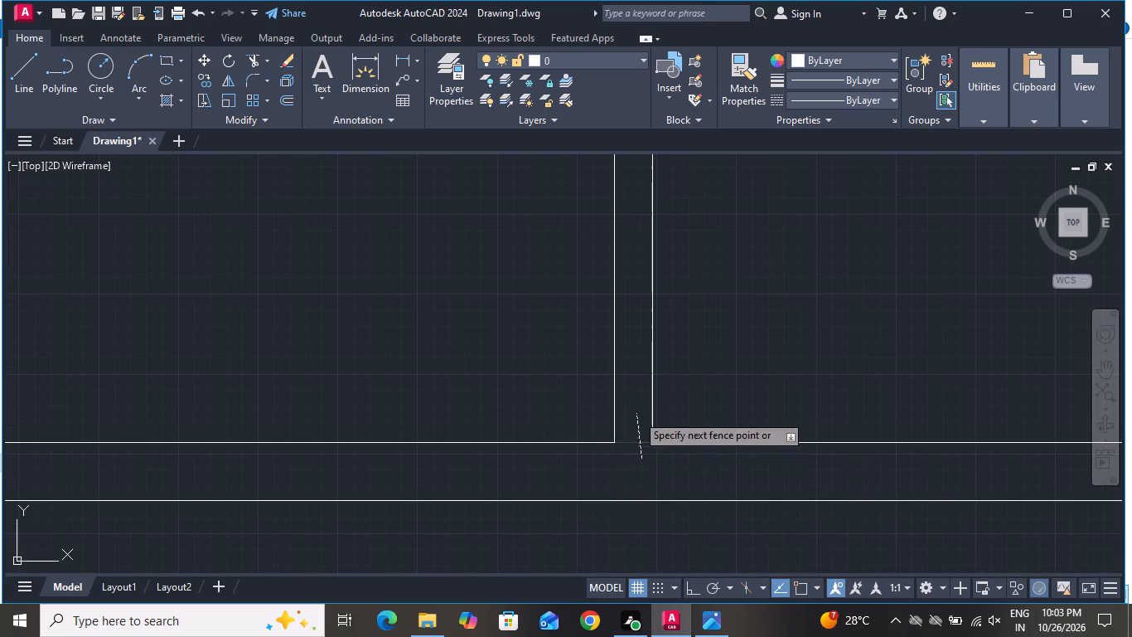
# Trim the overlapping lines where the lower left room's right partition meets the bottom outer wall.
pyautogui.scroll(-3, 733, 445)
pyautogui.scroll(3, 484, 459)
pyautogui.click(481, 445)
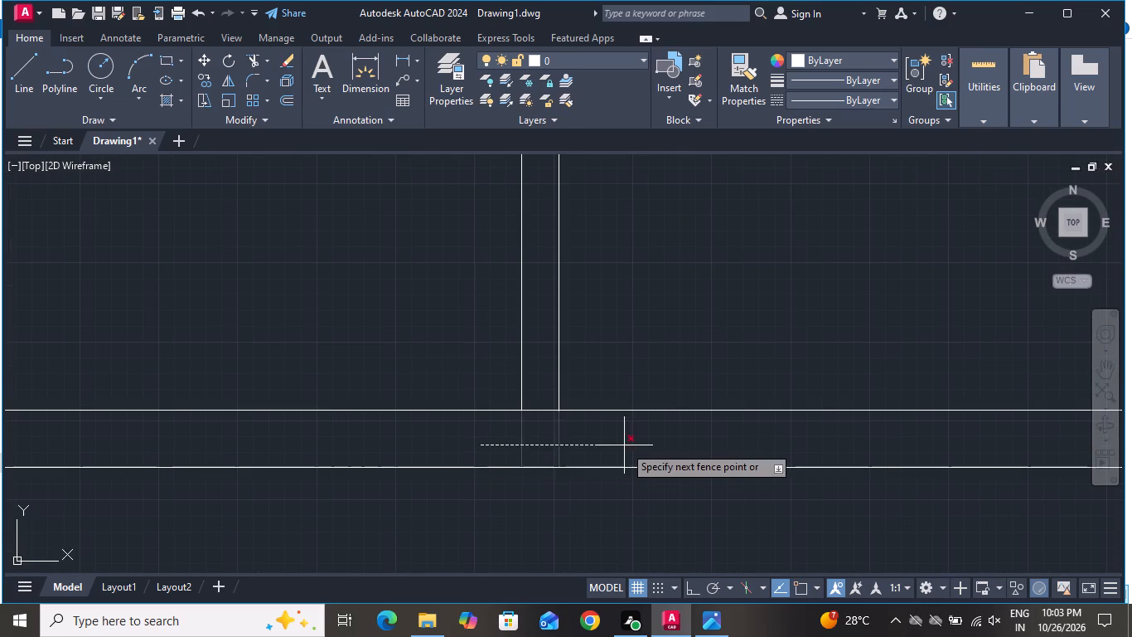
pyautogui.click(624, 445)
pyautogui.click(540, 440)
pyautogui.click(539, 390)
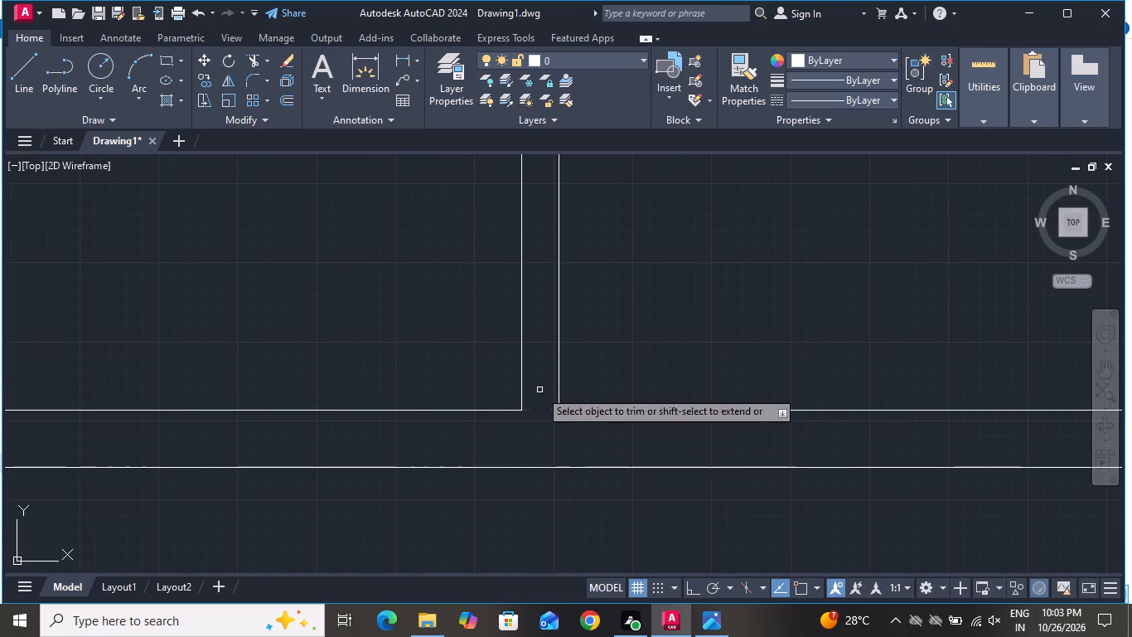
# Trim the right outer wall's inner line where the lower horizontal partition meets it.
pyautogui.scroll(-4, 539, 465)
pyautogui.scroll(2, 803, 318)
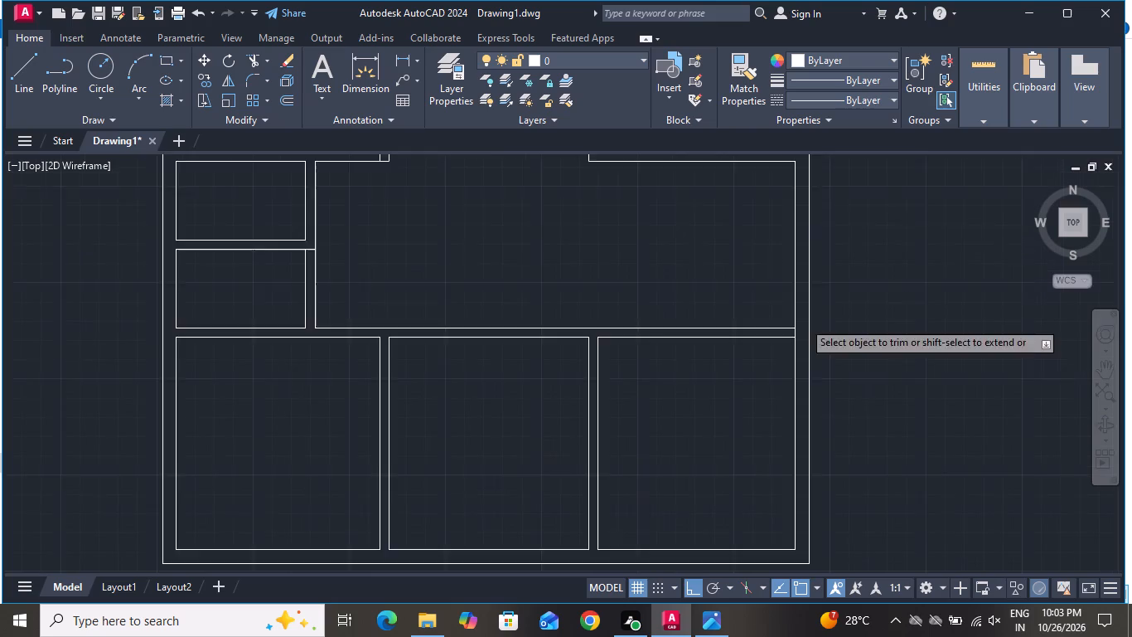
pyautogui.scroll(2, 803, 321)
pyautogui.click(787, 360)
pyautogui.click(758, 367)
pyautogui.scroll(-3, 780, 414)
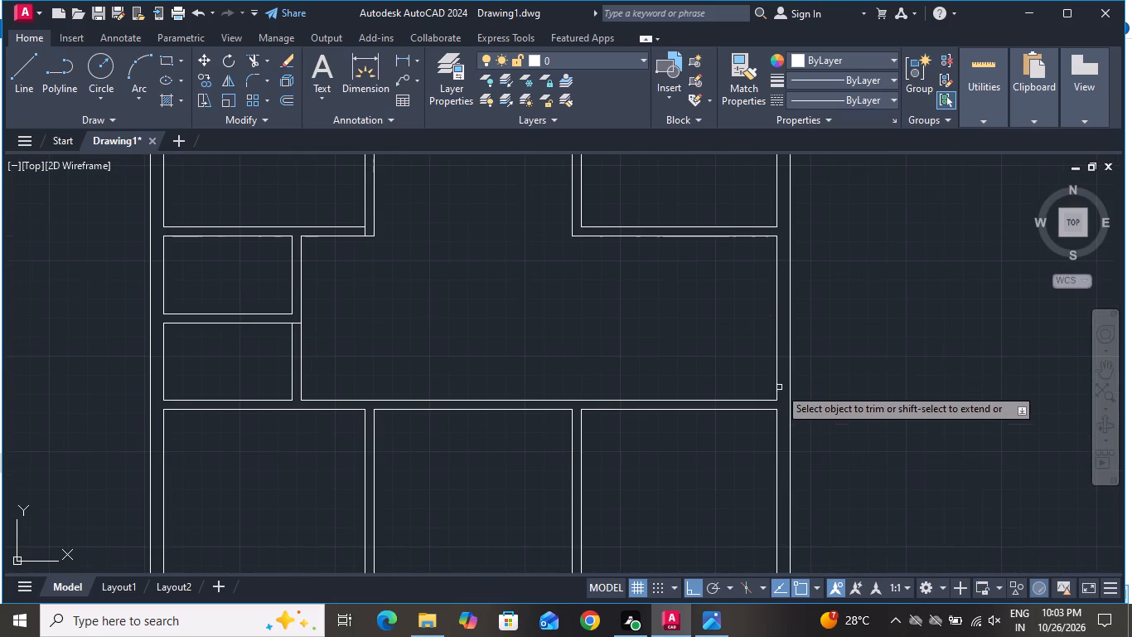
# Trim the leftover vertical segment at the upper left room's lower right corner, between the two lines of the horizontal partition.
pyautogui.scroll(-1, 776, 333)
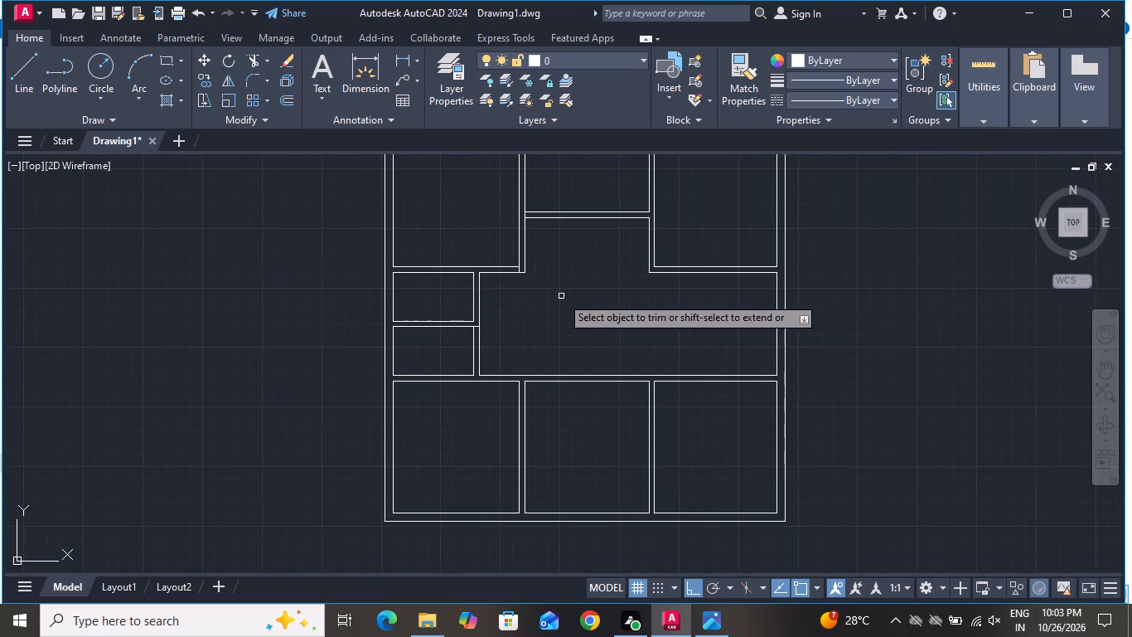
pyautogui.scroll(4, 508, 262)
pyautogui.click(576, 318)
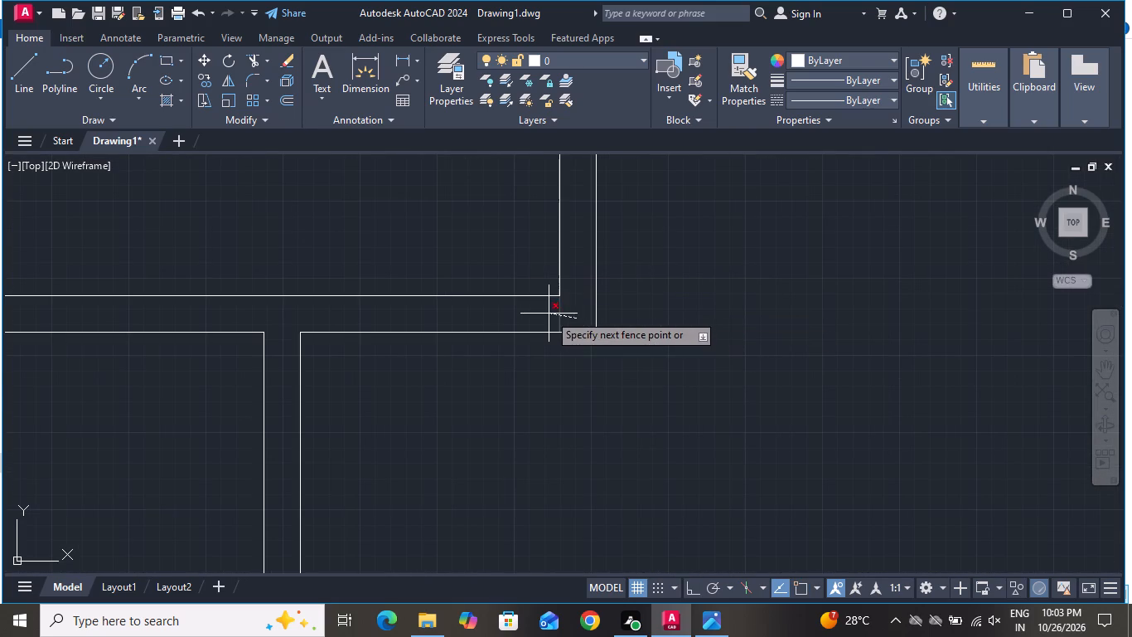
pyautogui.click(549, 314)
# Trim the stub of the partition between the two small rooms that crosses into their right partition, and finish trimming.
pyautogui.scroll(-3, 627, 312)
pyautogui.scroll(4, 548, 440)
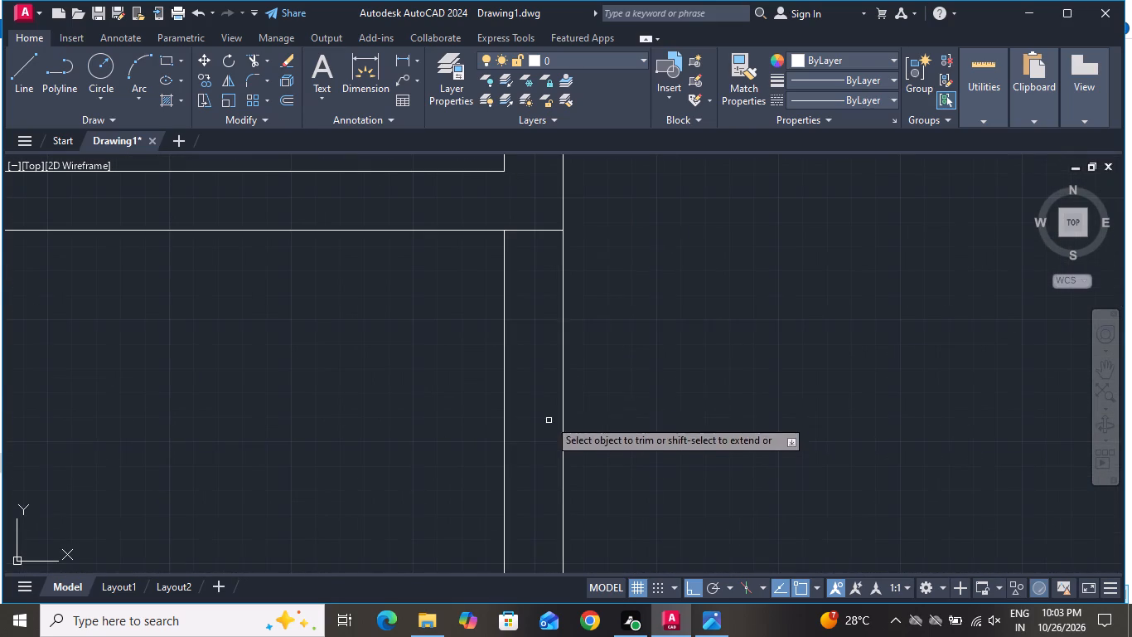
pyautogui.click(522, 246)
pyautogui.click(532, 216)
pyautogui.scroll(-3, 609, 281)
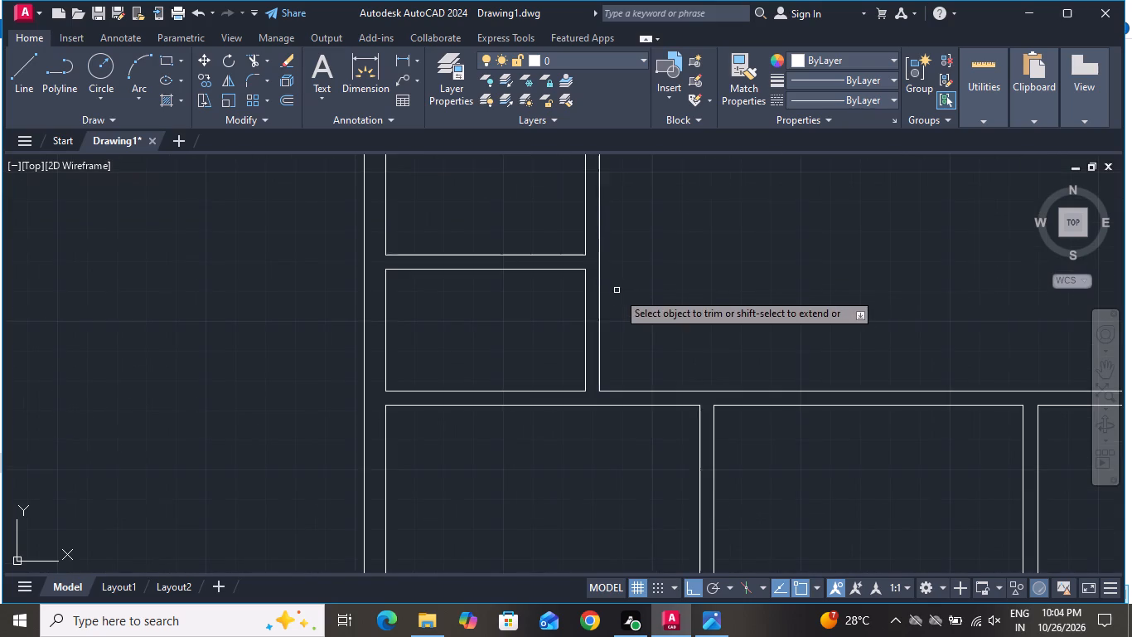
pyautogui.scroll(-4, 619, 299)
pyautogui.scroll(4, 775, 224)
pyautogui.scroll(-3, 764, 224)
pyautogui.scroll(1, 717, 328)
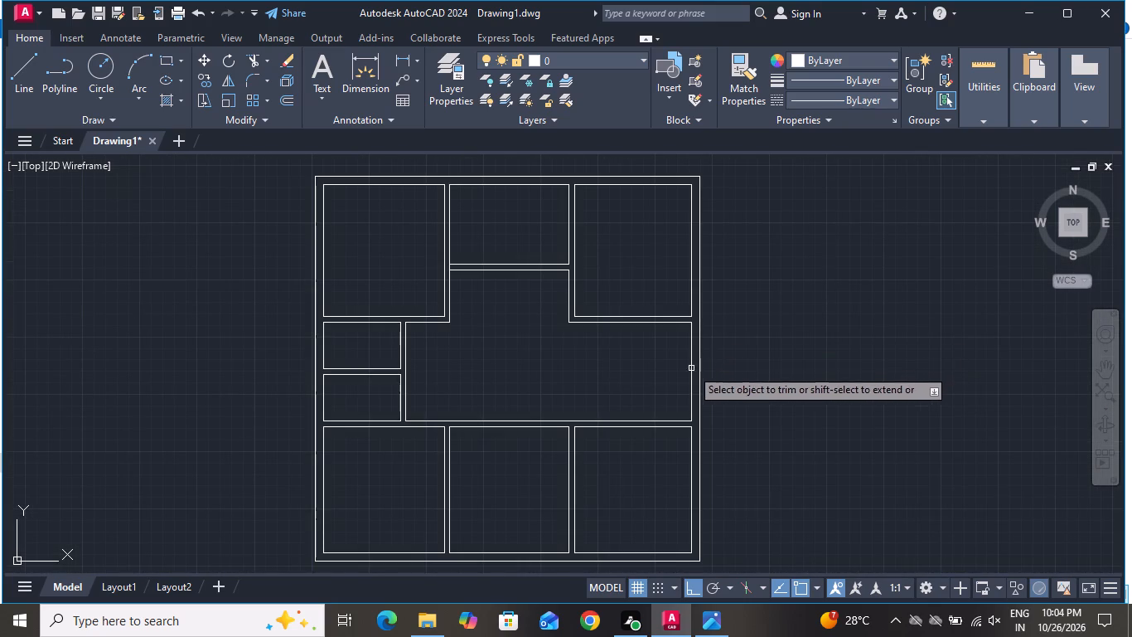
pyautogui.rightClick(574, 347)
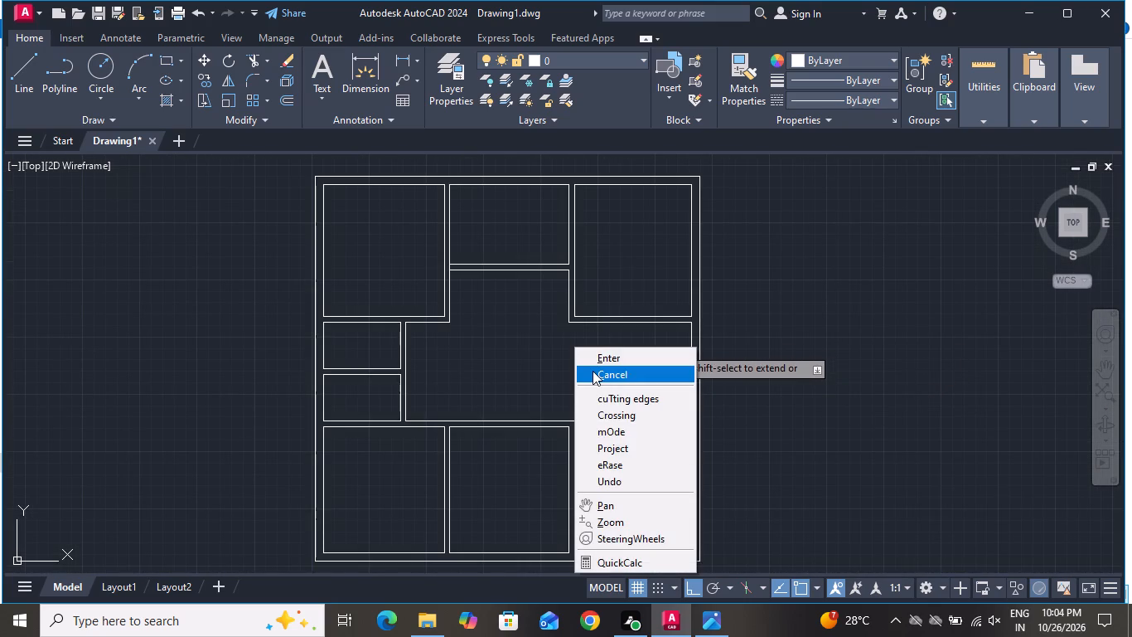
pyautogui.click(593, 371)
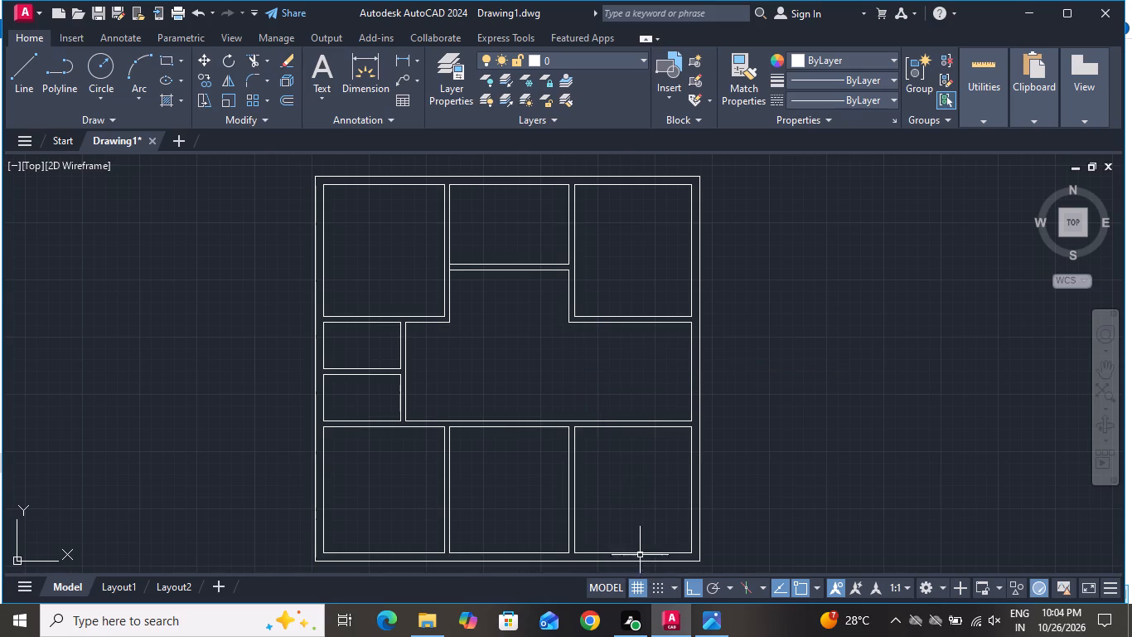
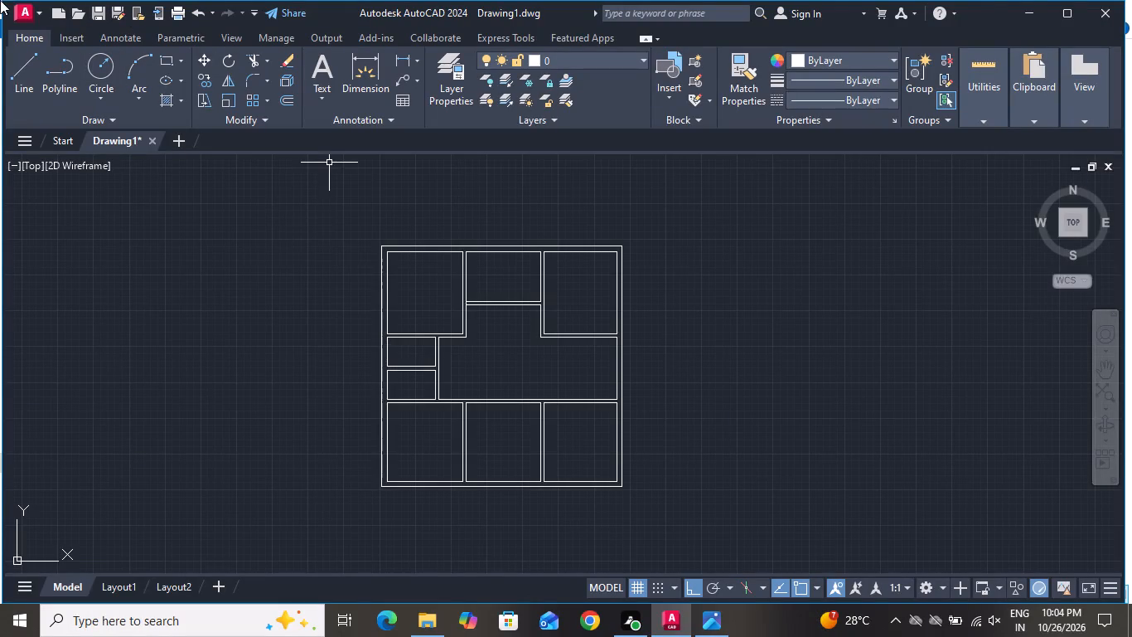
# Draw a vertical line across the horizontal partition at the upper left room's lower right inner corner.
pyautogui.click(23, 77)
pyautogui.scroll(3, 436, 333)
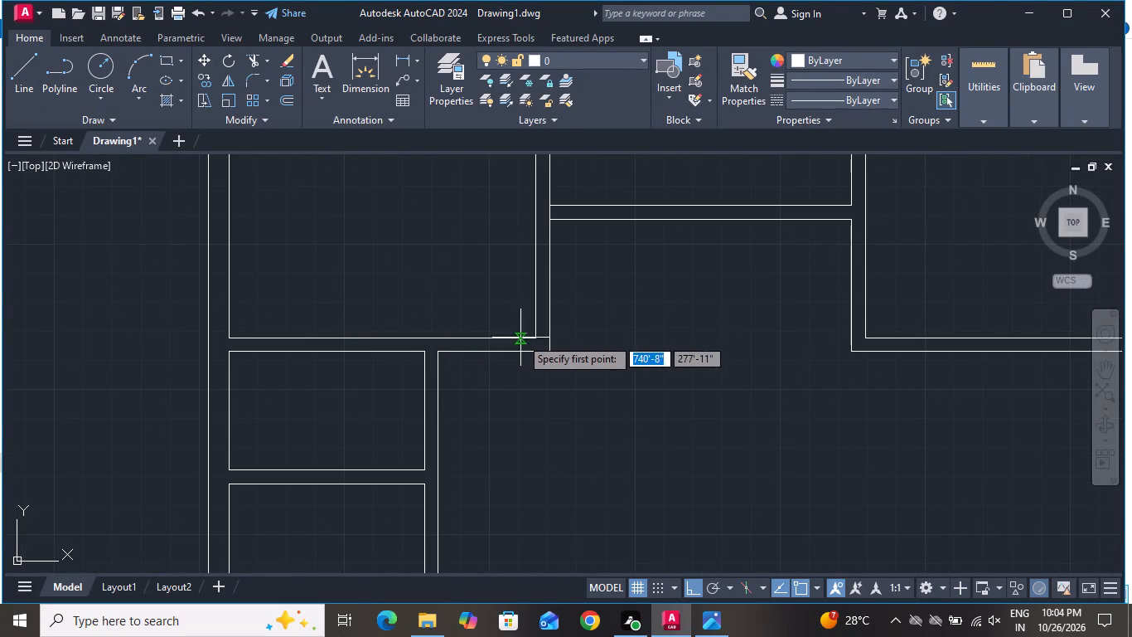
pyautogui.click(540, 338)
pyautogui.click(540, 348)
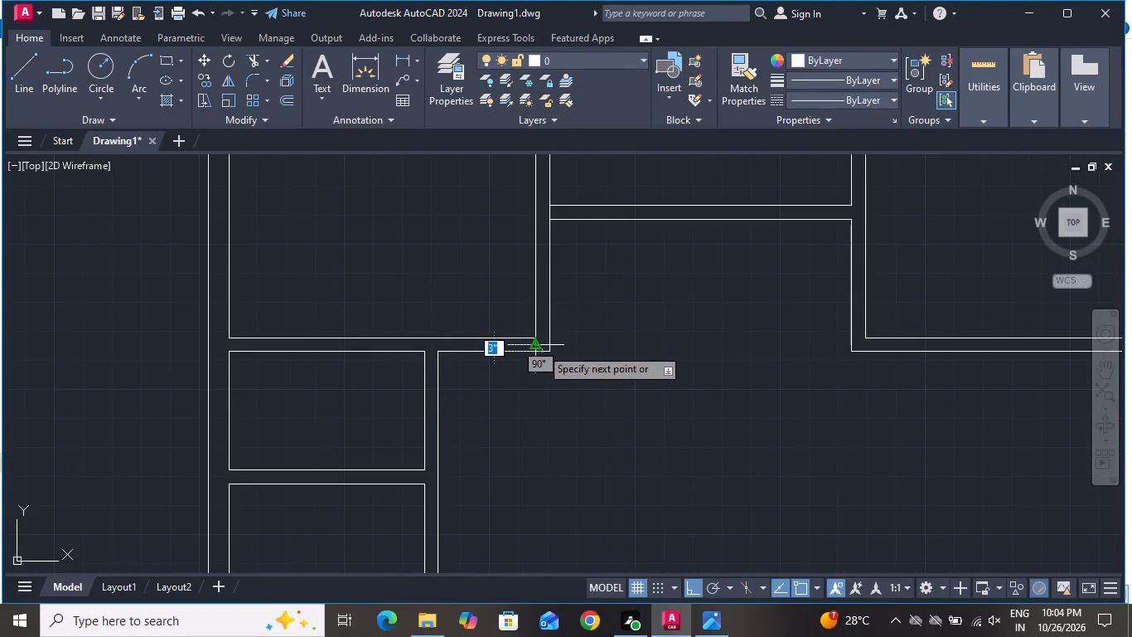
pyautogui.rightClick(540, 348)
pyautogui.click(554, 369)
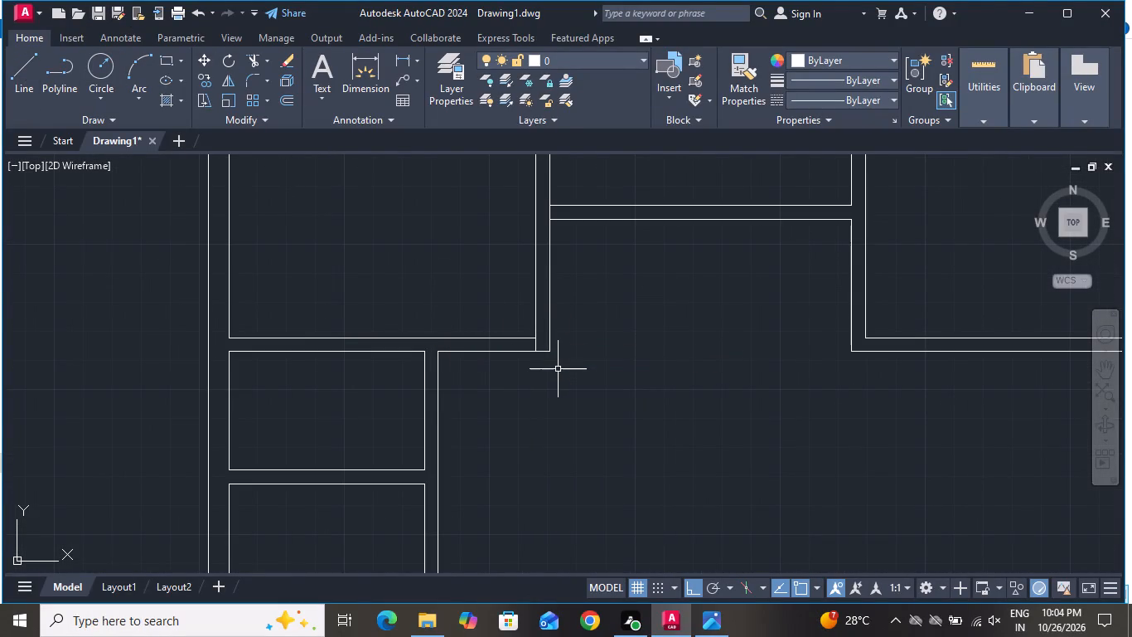
# Offset the short vertical line across the partition 3" to the left as the door's right jamb.
pyautogui.write('o 3')
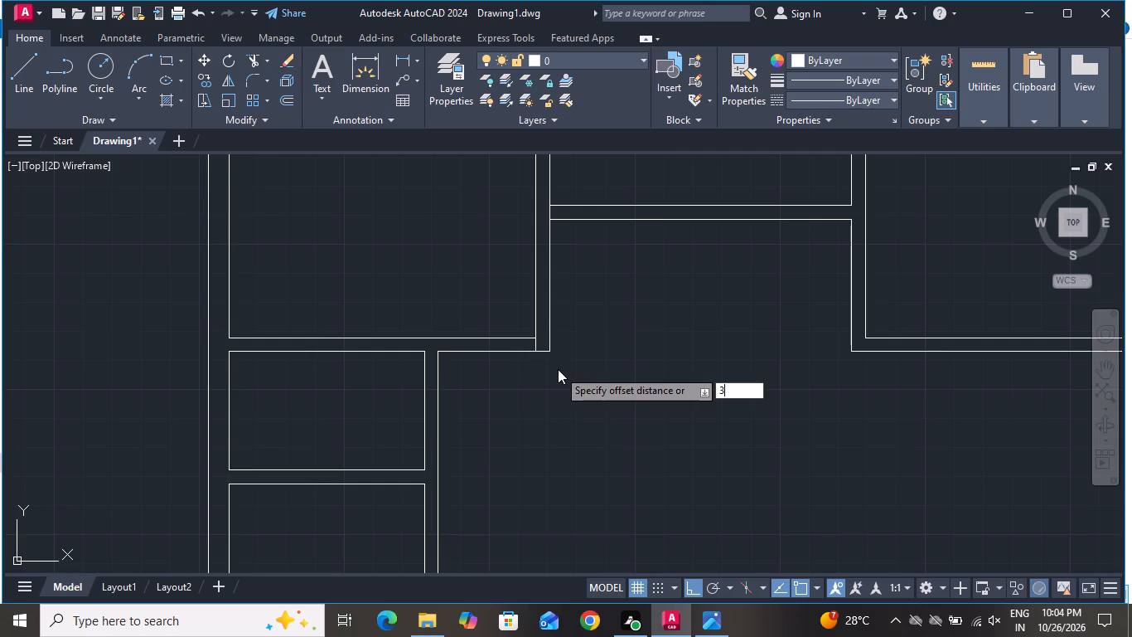
pyautogui.hotkey('shift', '"')
pyautogui.press('Return')
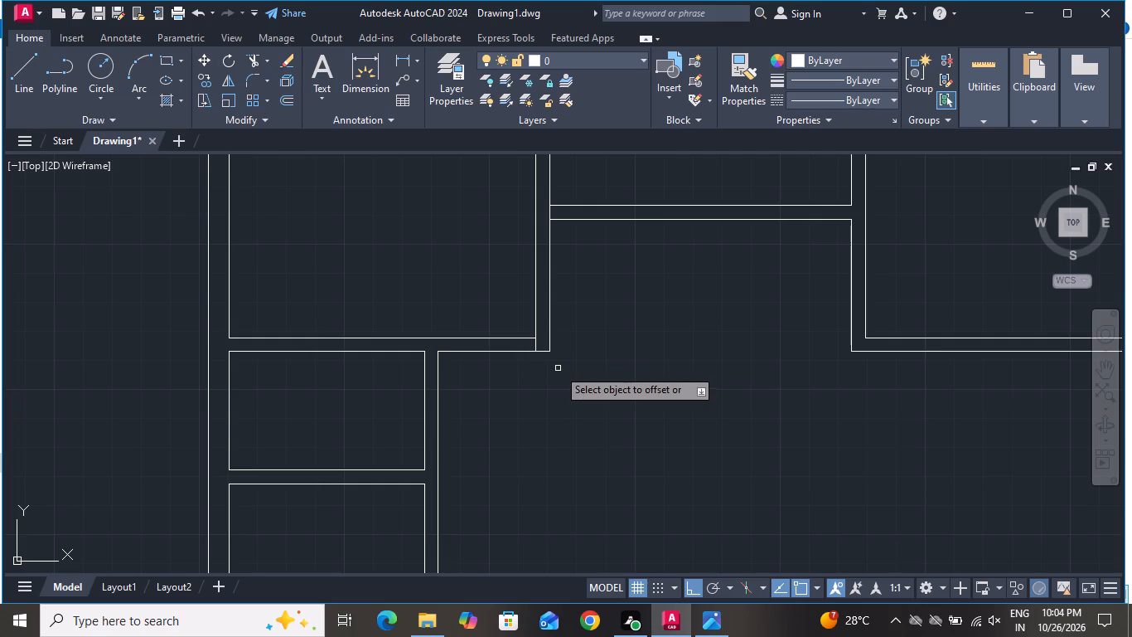
pyautogui.scroll(2, 552, 347)
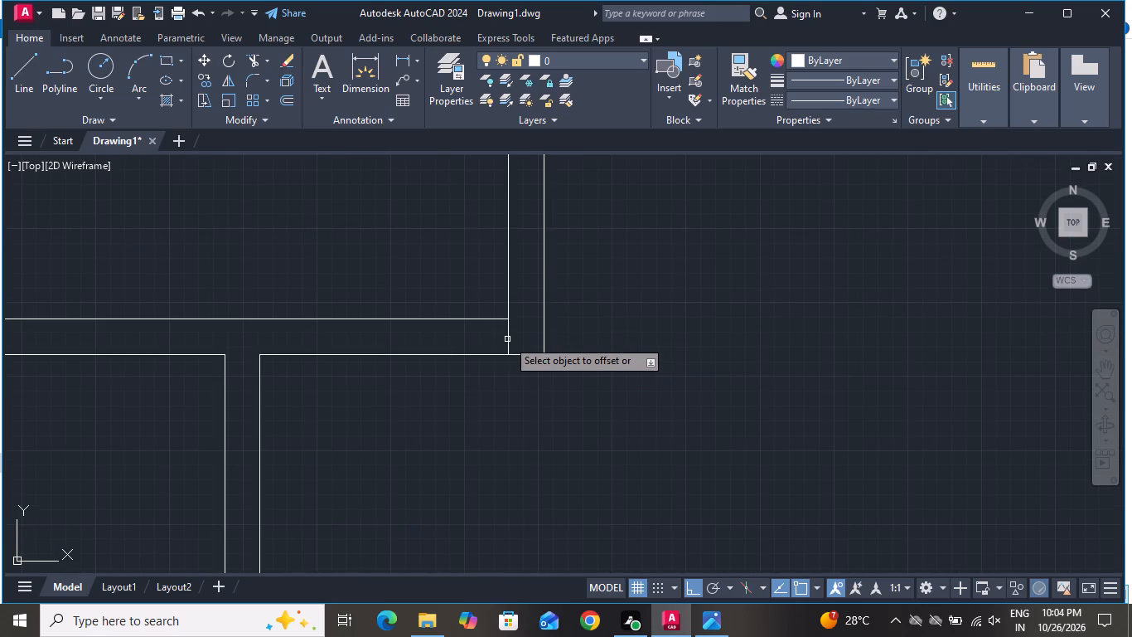
pyautogui.click(507, 338)
pyautogui.click(457, 353)
pyautogui.rightClick(457, 354)
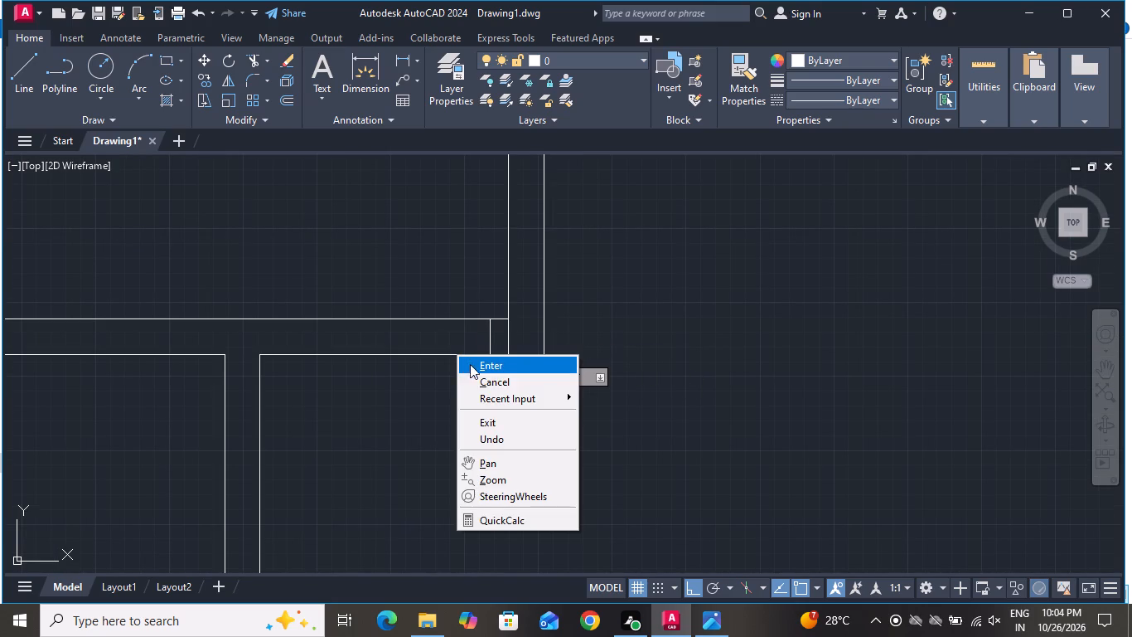
pyautogui.click(477, 377)
# Offset the right jamb line 3' to the left within the partition to mark the door opening's other side.
pyautogui.write('o')
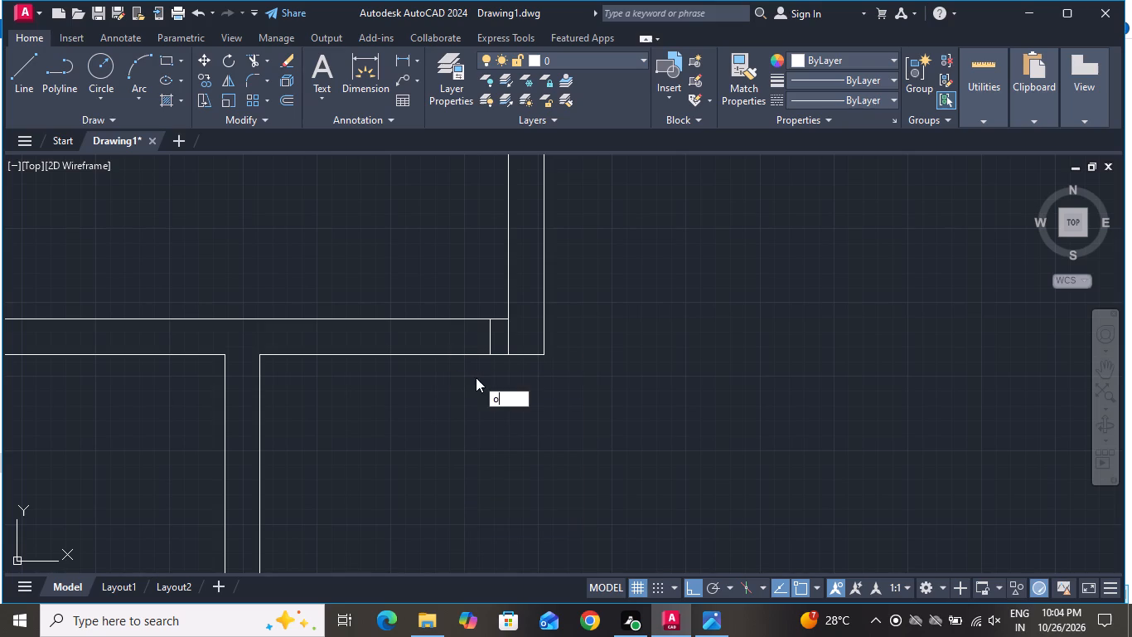
pyautogui.press('space')
pyautogui.write("3'")
pyautogui.press('Return')
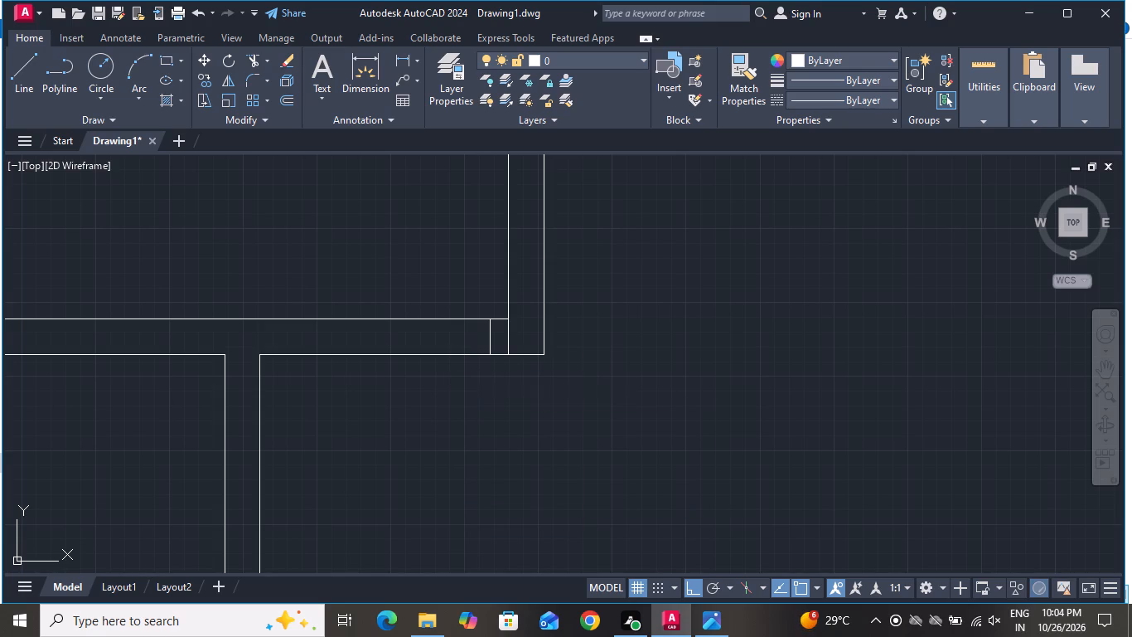
pyautogui.click(491, 335)
pyautogui.click(412, 347)
pyautogui.rightClick(384, 406)
pyautogui.click(404, 431)
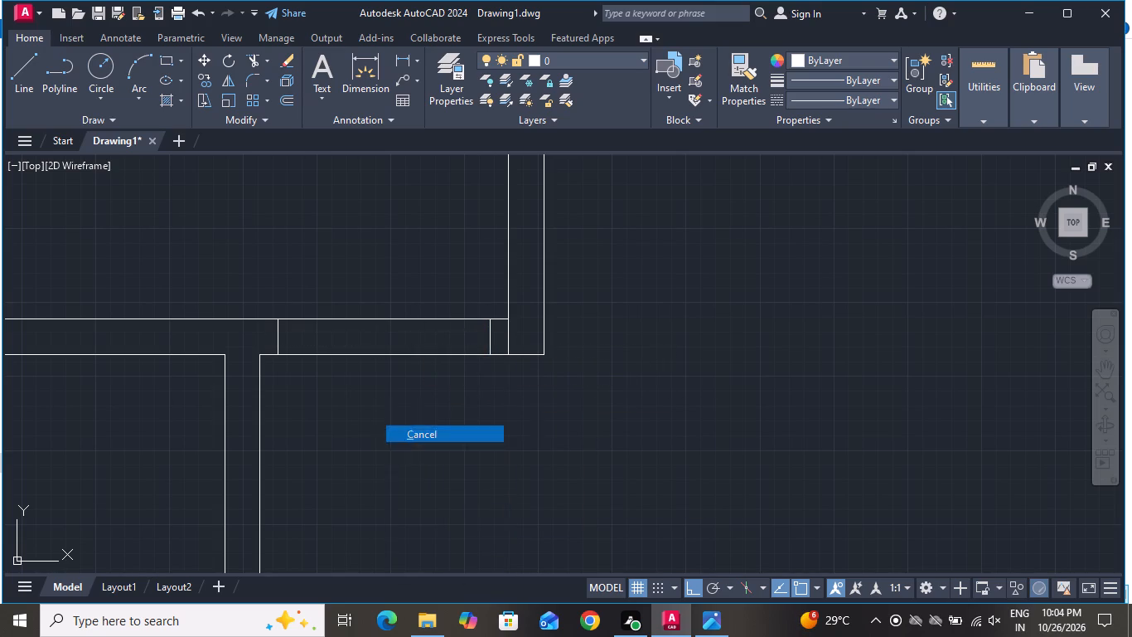
# Draw a 3' vertical line upward into the upper left room from the right jamb's midpoint as the door leaf.
pyautogui.click(30, 93)
pyautogui.scroll(-1, 483, 532)
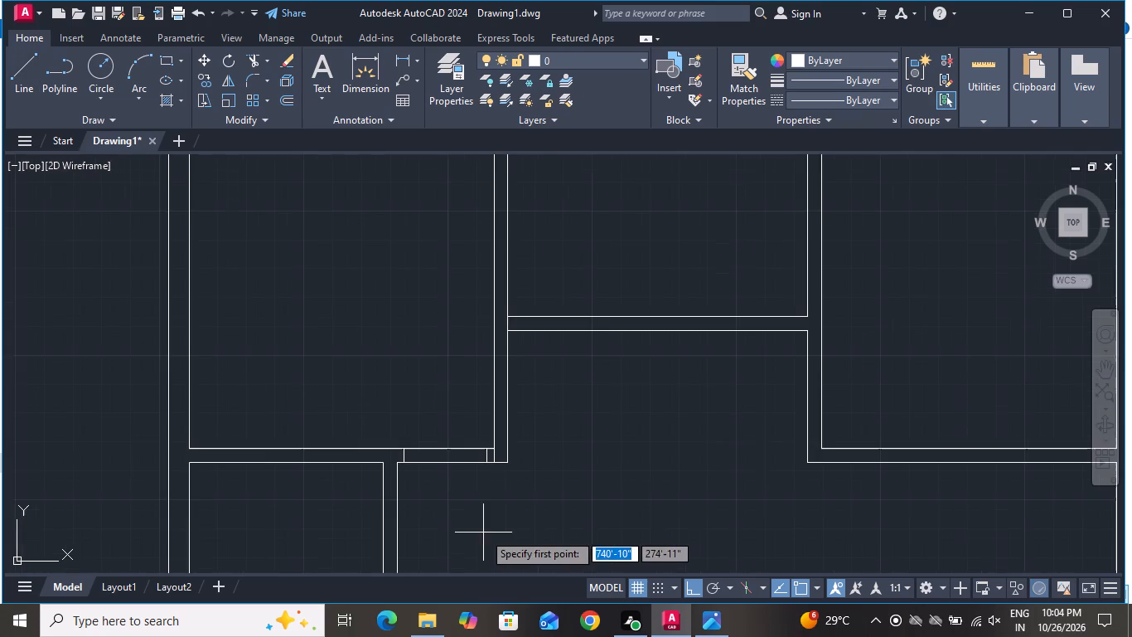
pyautogui.scroll(-1, 483, 532)
pyautogui.scroll(3, 475, 455)
pyautogui.click(509, 455)
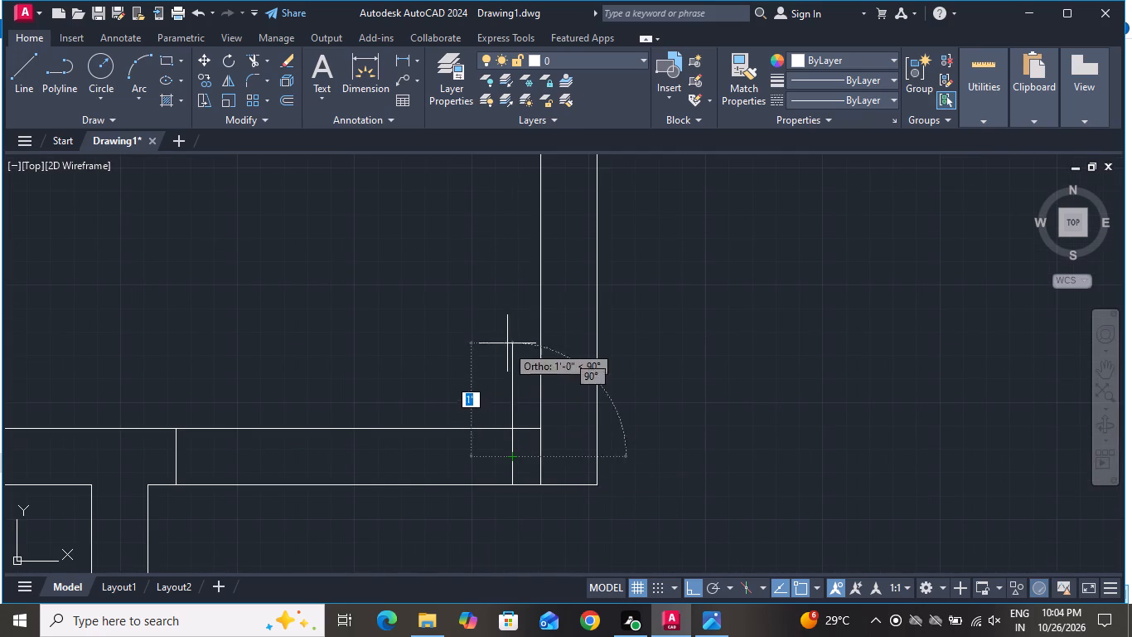
pyautogui.write("3'")
pyautogui.press('Return')
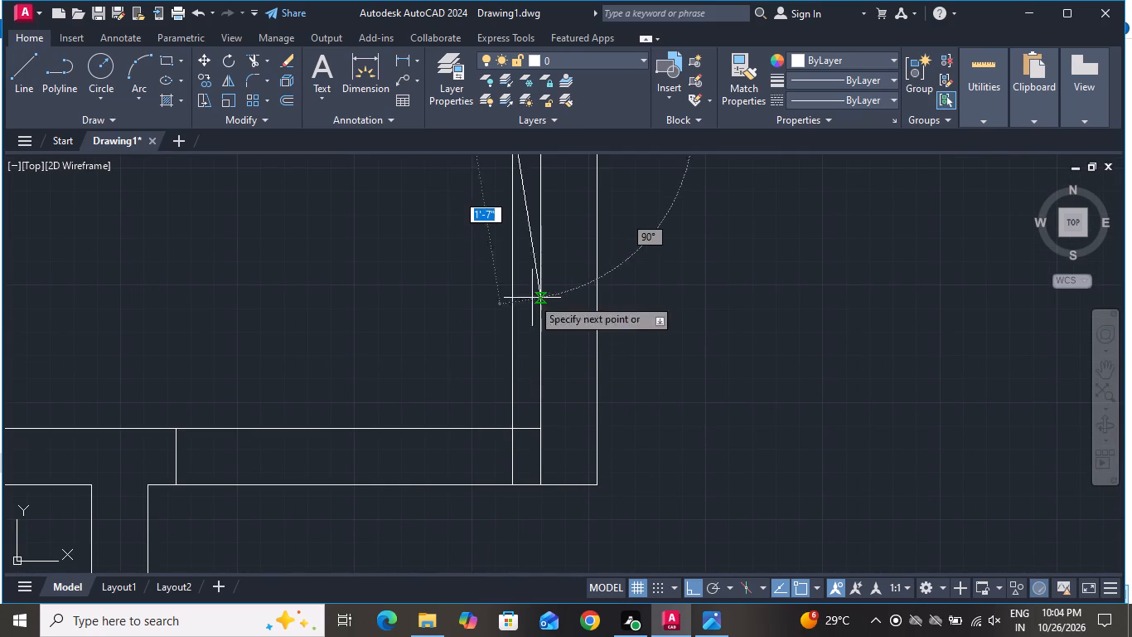
pyautogui.scroll(-4, 477, 420)
pyautogui.rightClick(418, 279)
pyautogui.click(440, 306)
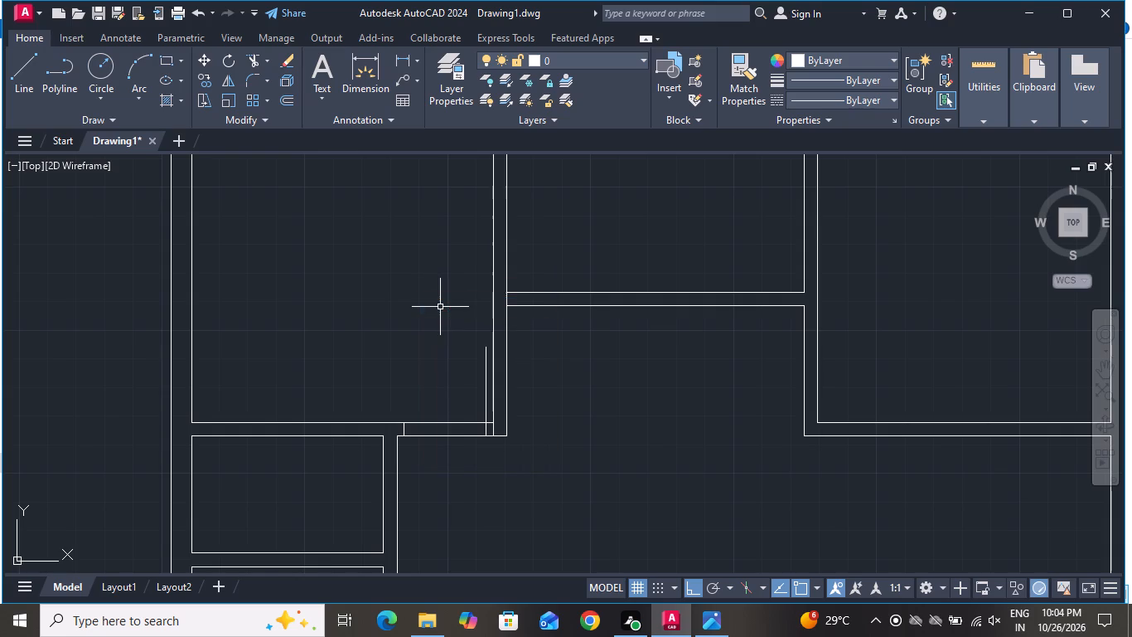
# Offset the door leaf line 2" to the left to give the leaf its thickness.
pyautogui.write('o')
pyautogui.press('space')
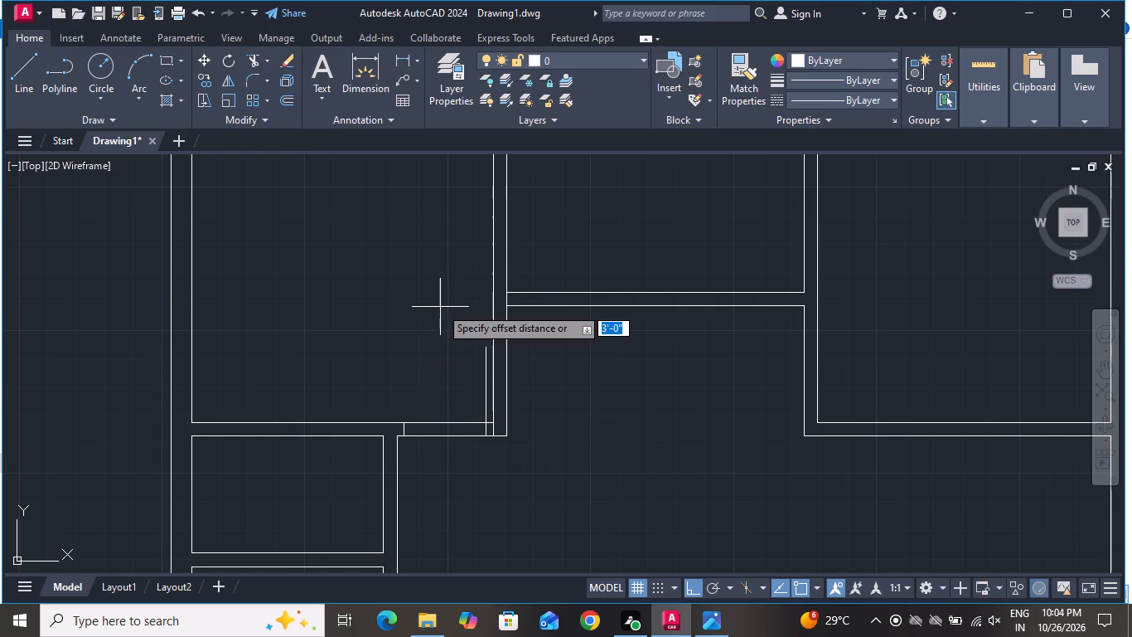
pyautogui.press('2')
pyautogui.hotkey('shift', '"')
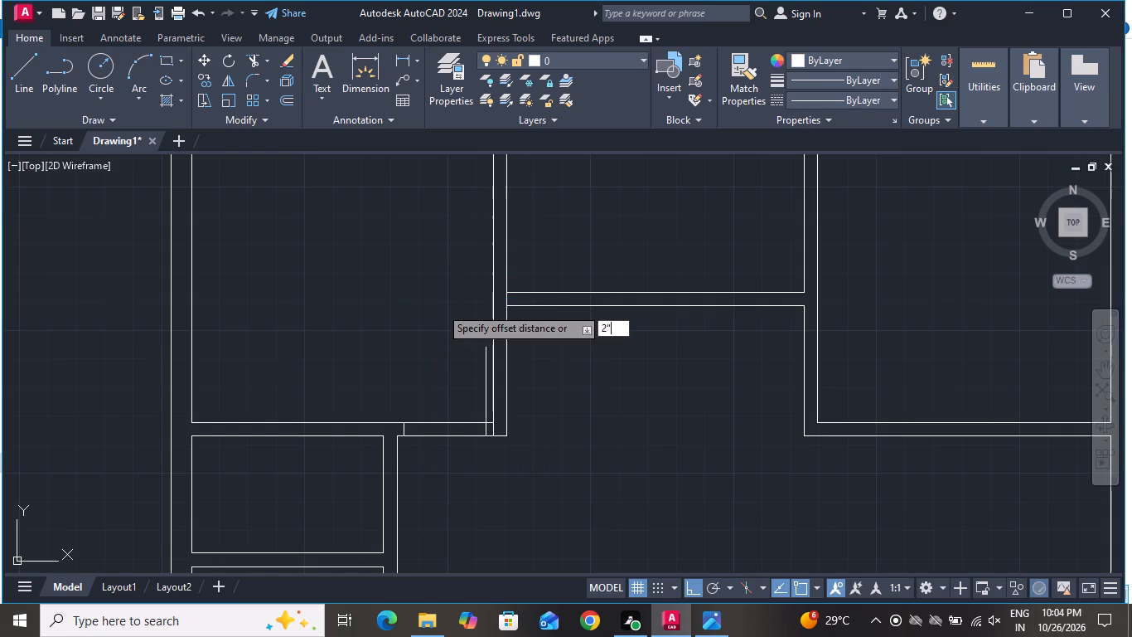
pyautogui.press('Return')
pyautogui.scroll(2, 463, 382)
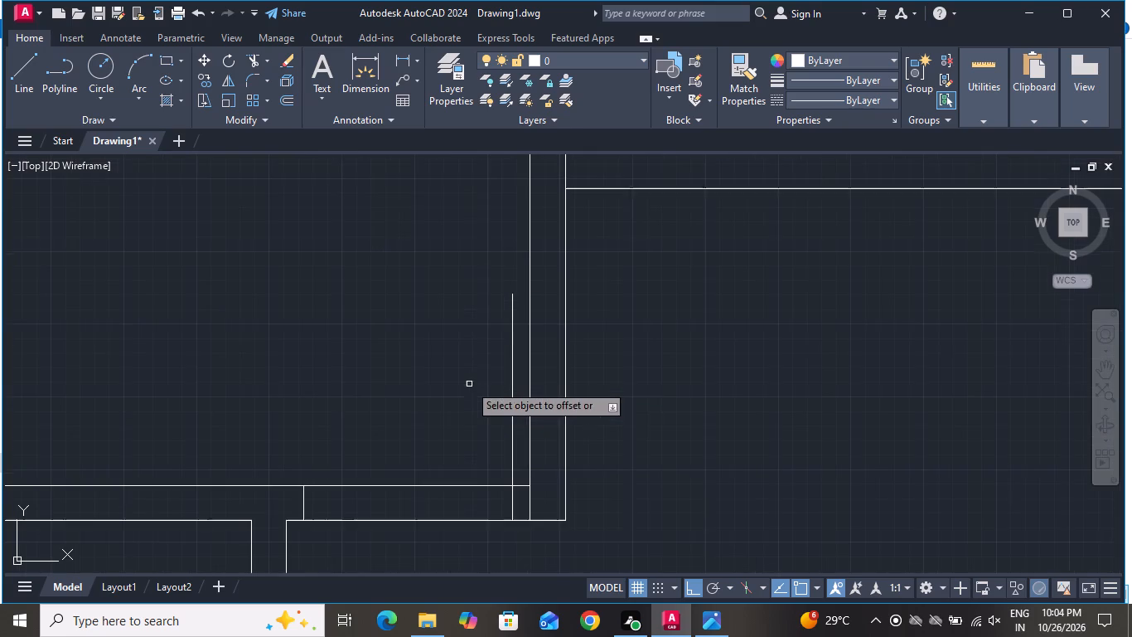
pyautogui.click(513, 385)
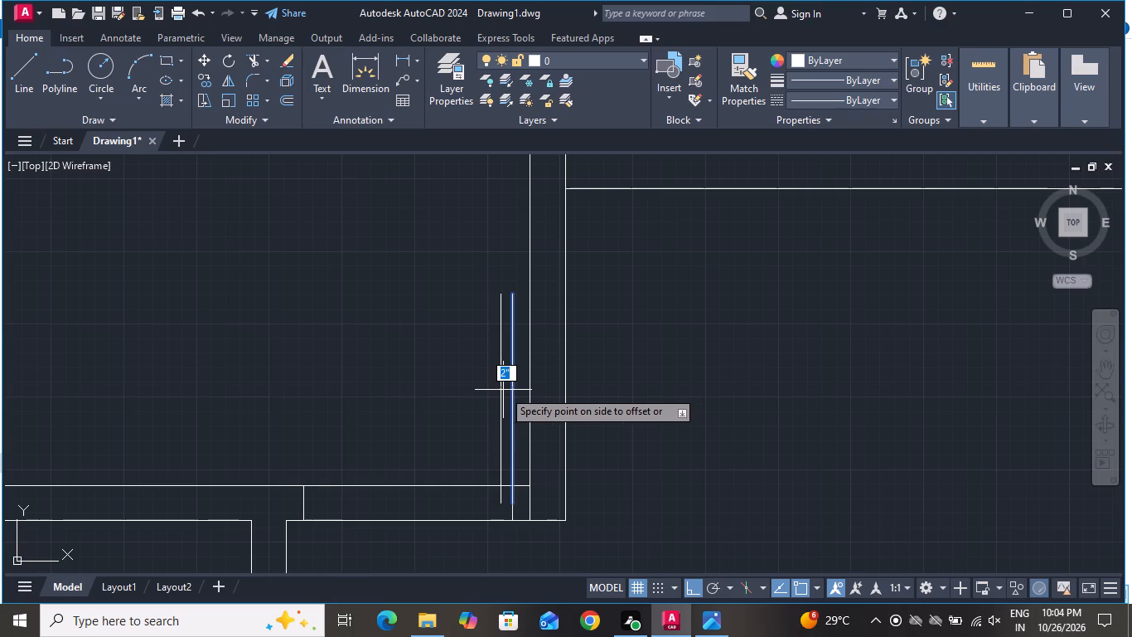
pyautogui.click(503, 390)
pyautogui.rightClick(410, 370)
pyautogui.click(422, 393)
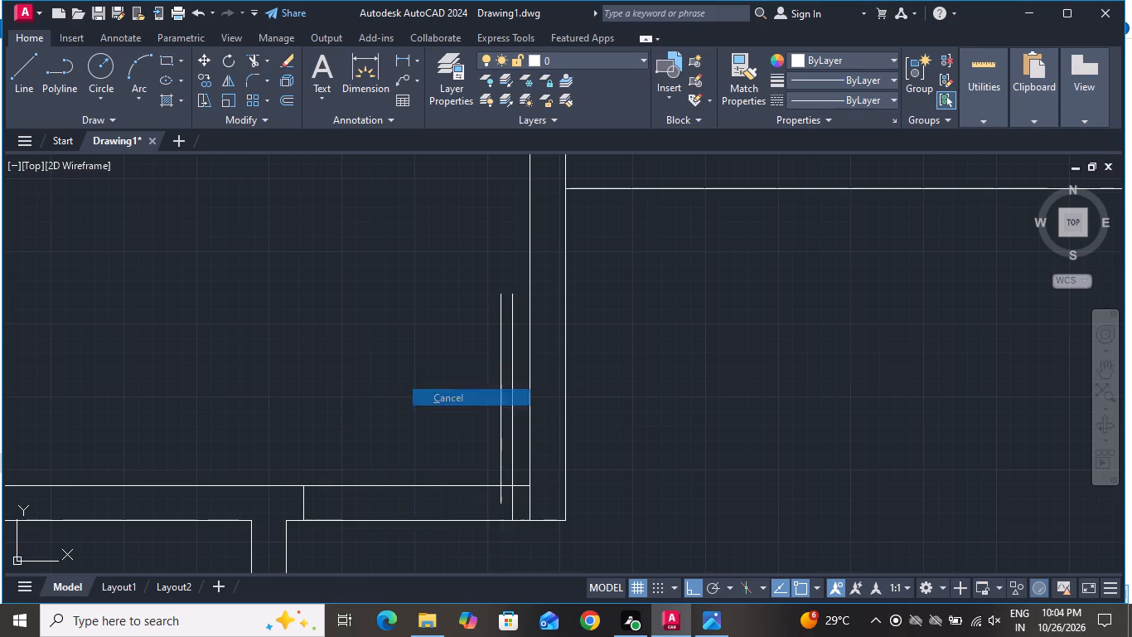
# Draw the door swing arc from the left jamb's midpoint to the top of the leaf, ending at its right line.
pyautogui.press('a')
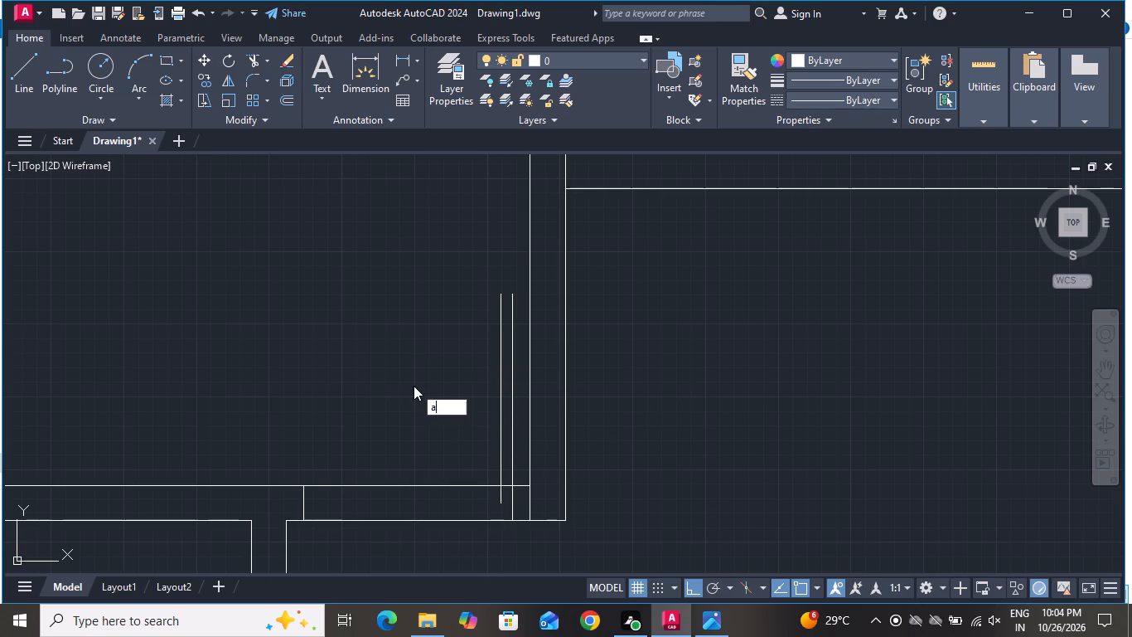
pyautogui.press('space')
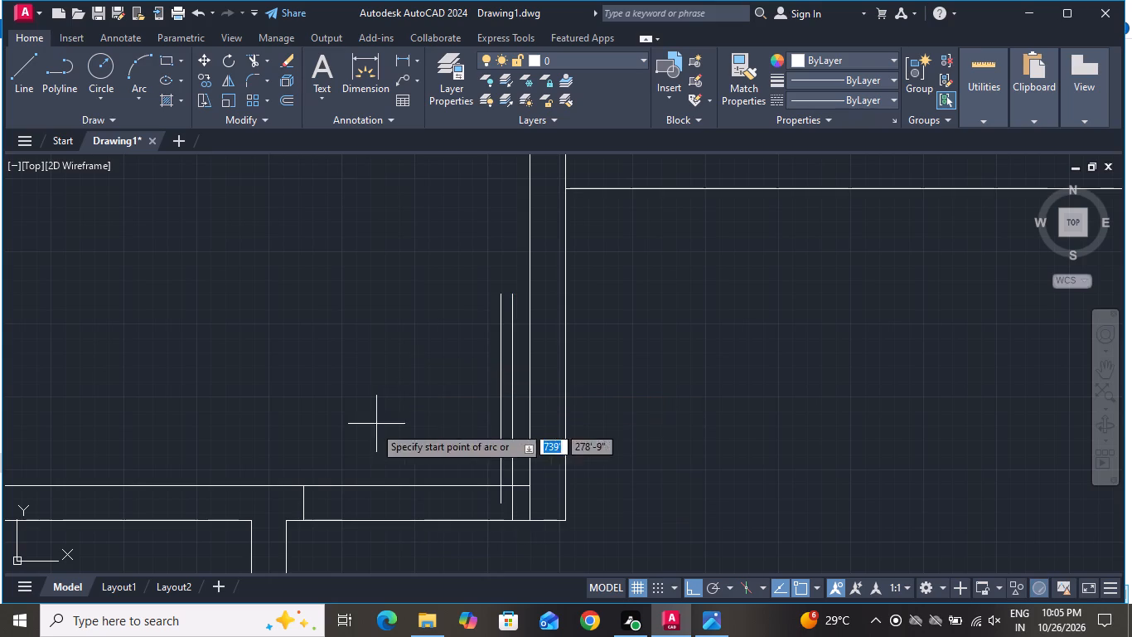
pyautogui.click(303, 507)
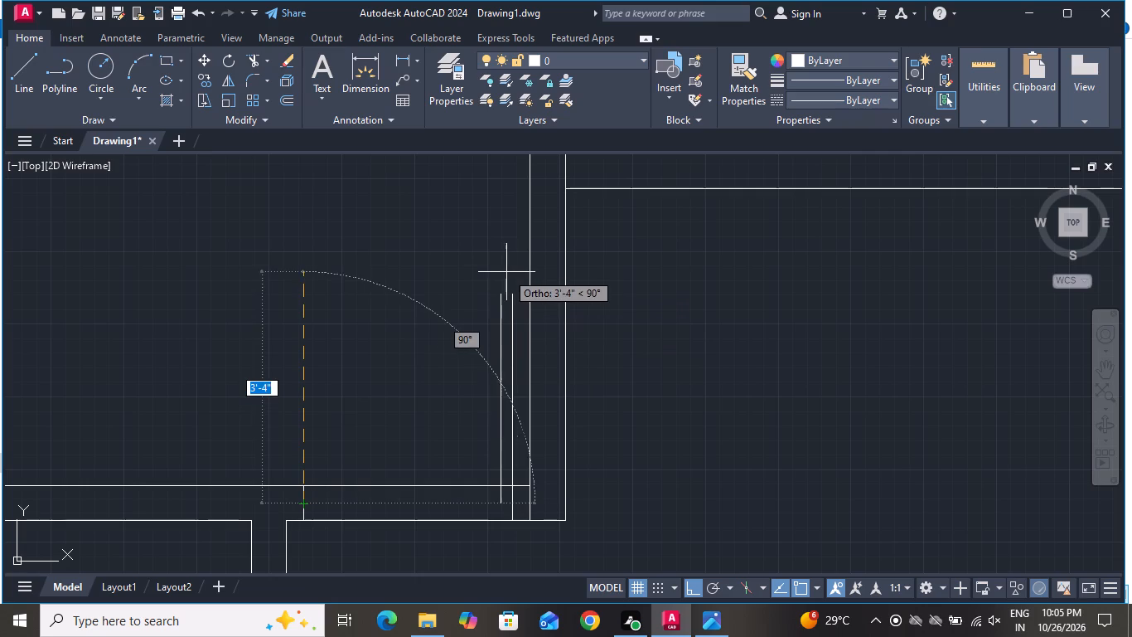
pyautogui.click(500, 297)
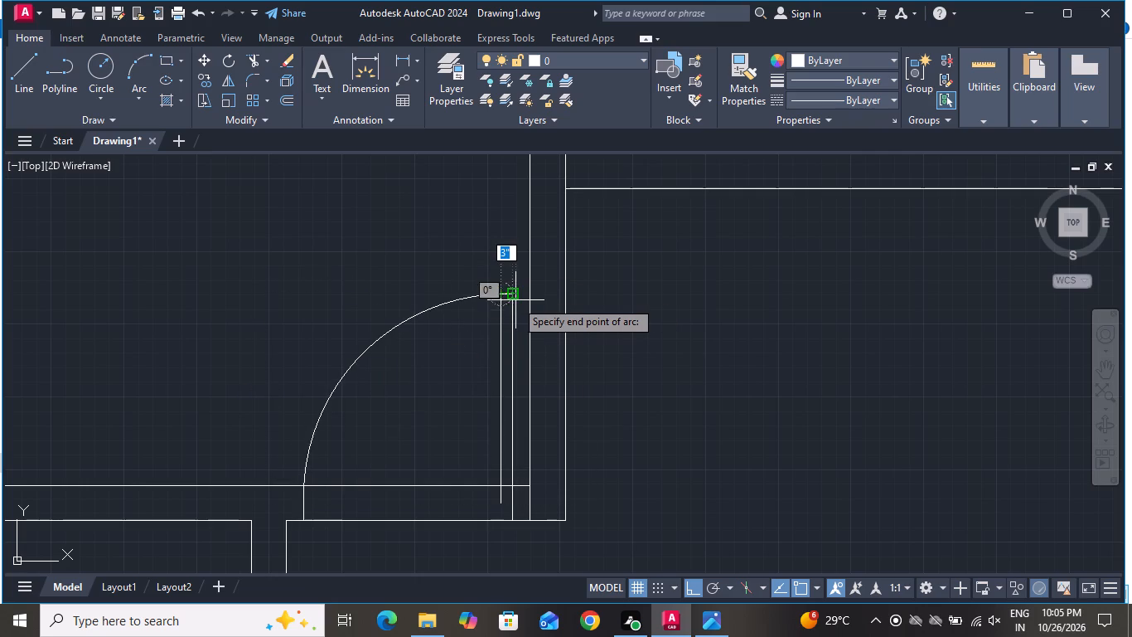
pyautogui.click(511, 298)
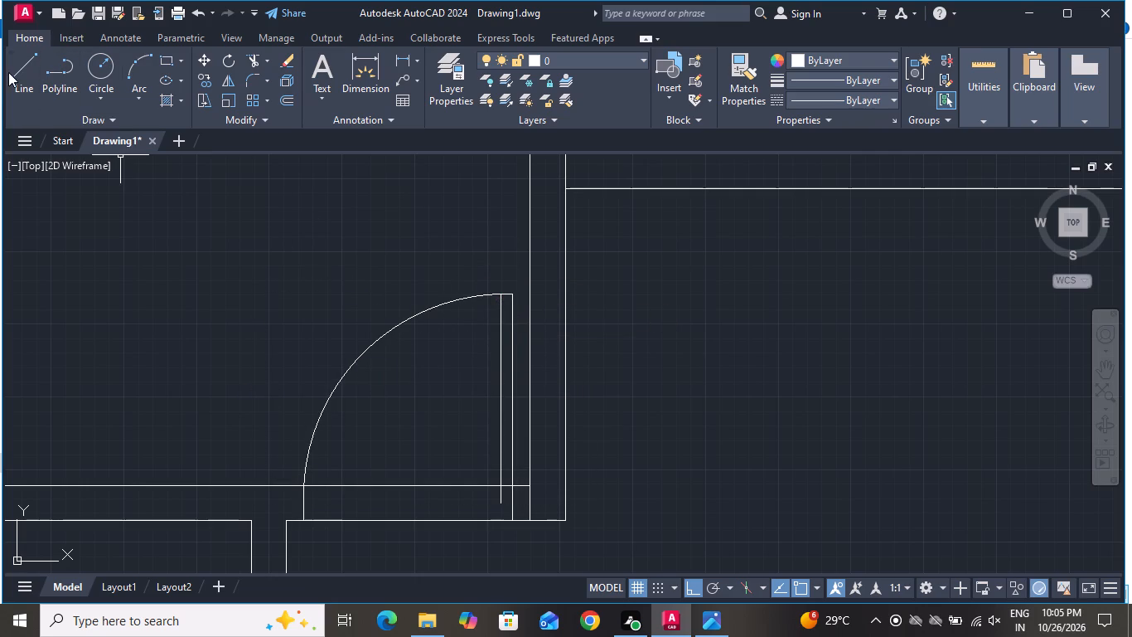
# Close the bottom of the door leaf with a 2" horizontal line between its two vertical lines.
pyautogui.click(8, 72)
pyautogui.scroll(1, 398, 626)
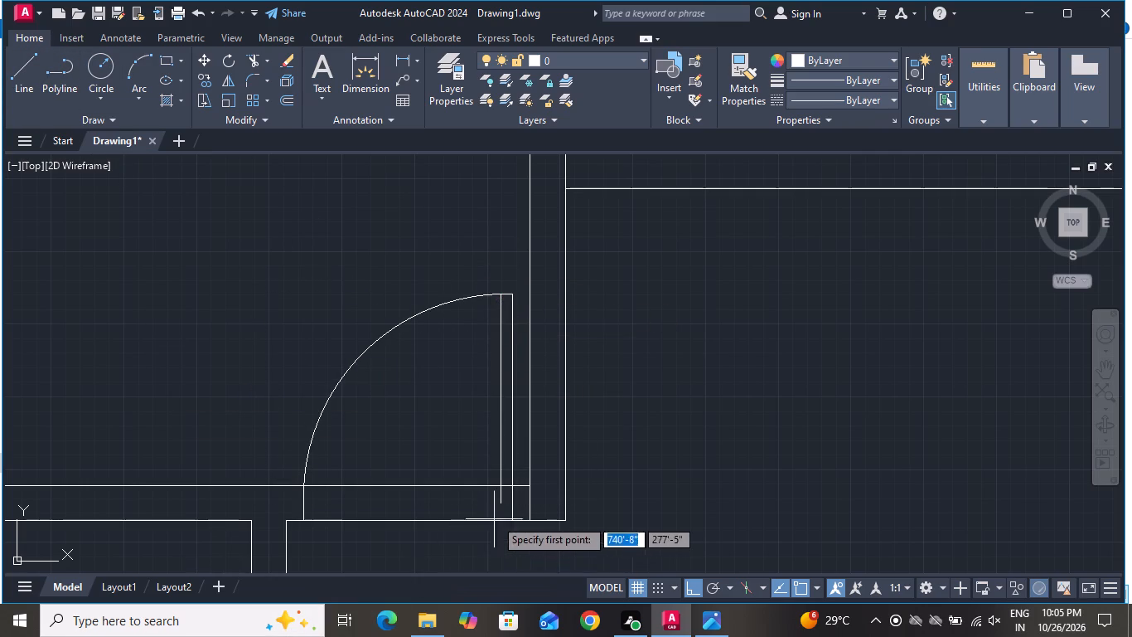
pyautogui.scroll(3, 499, 513)
pyautogui.click(492, 473)
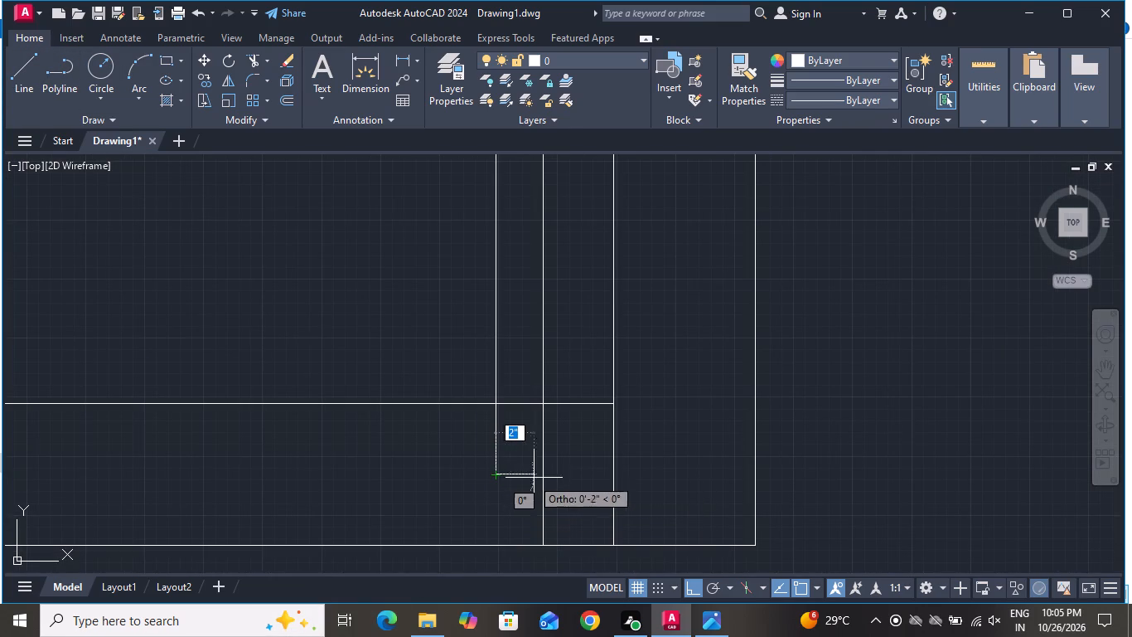
pyautogui.click(543, 477)
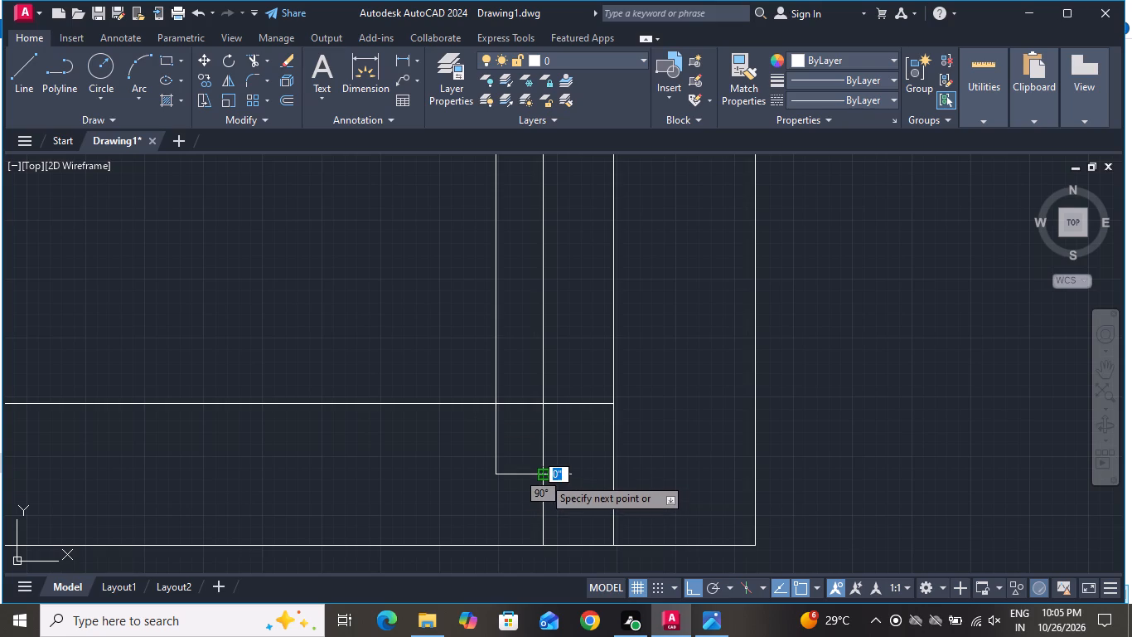
pyautogui.rightClick(539, 479)
pyautogui.click(607, 330)
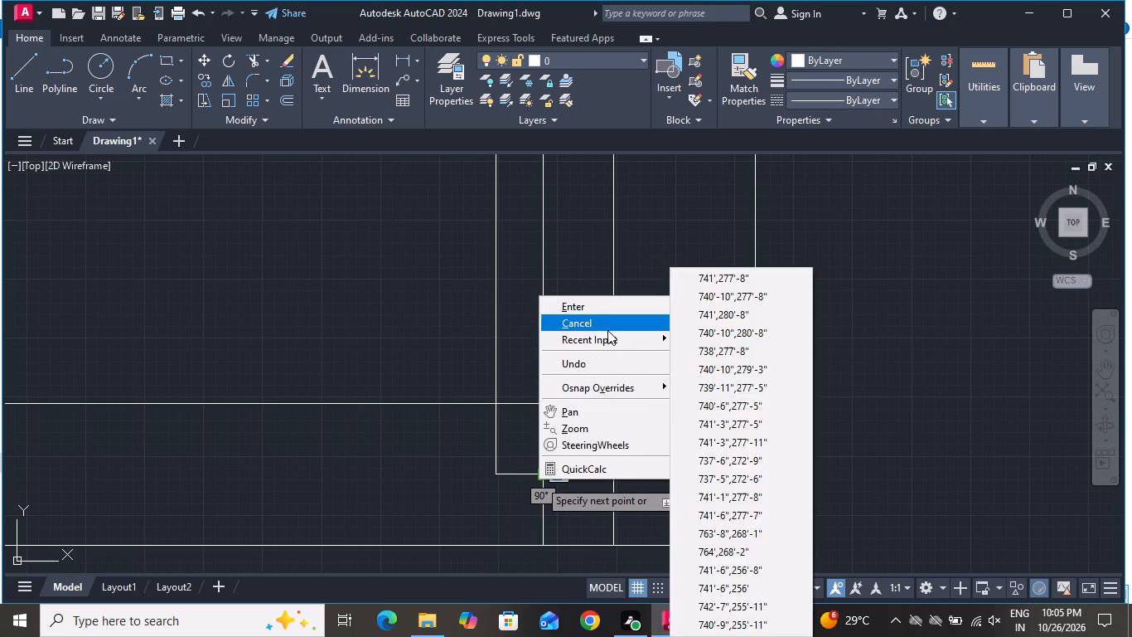
# Trim the leaf line's overlapping segment inside the partition and both partition lines across the door opening.
pyautogui.click(251, 57)
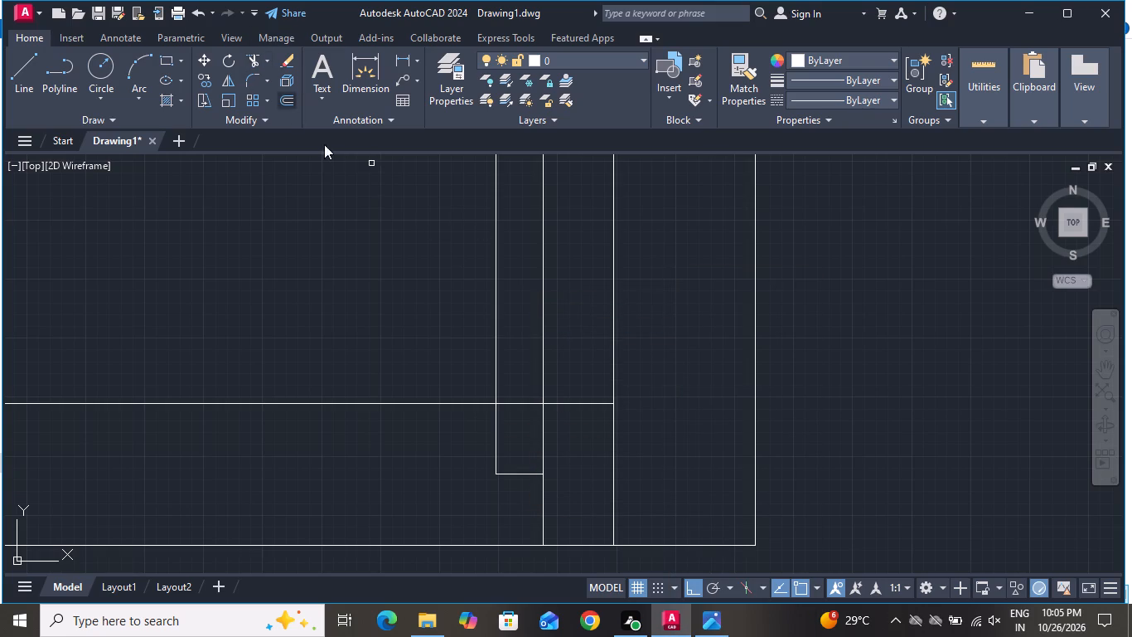
pyautogui.click(515, 434)
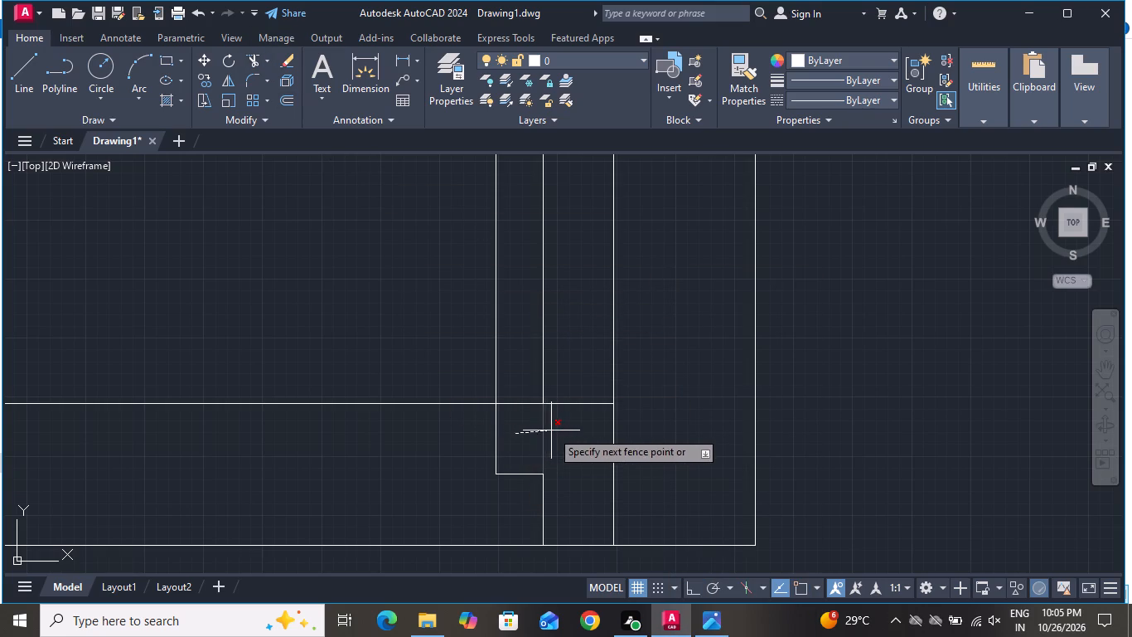
pyautogui.click(553, 430)
pyautogui.scroll(-2, 553, 423)
pyautogui.click(414, 391)
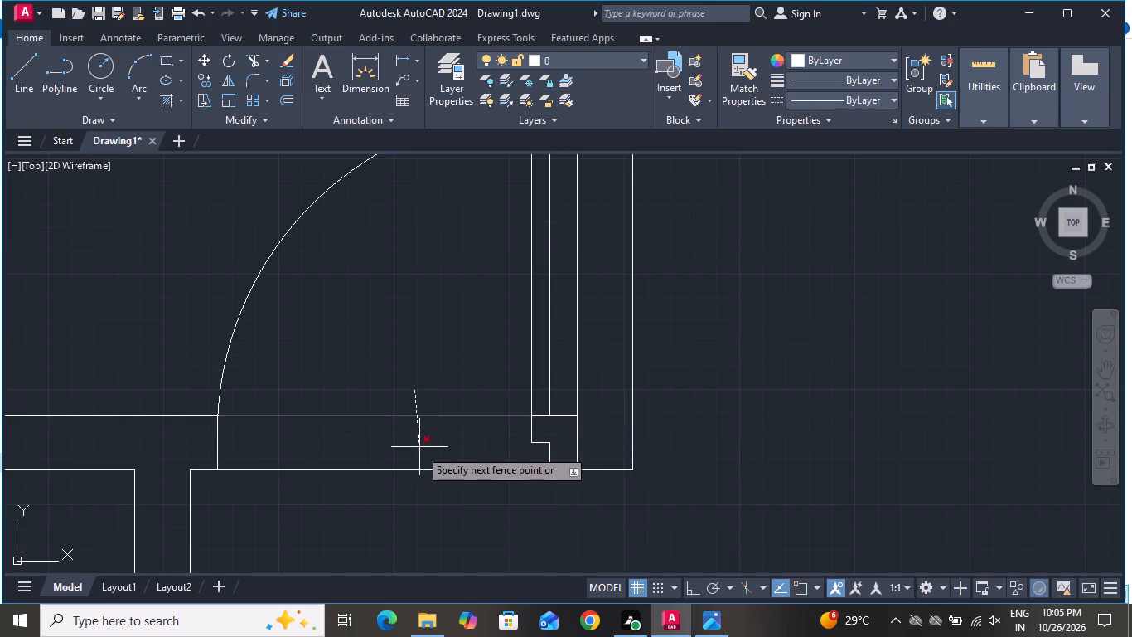
pyautogui.click(417, 484)
pyautogui.scroll(-3, 413, 458)
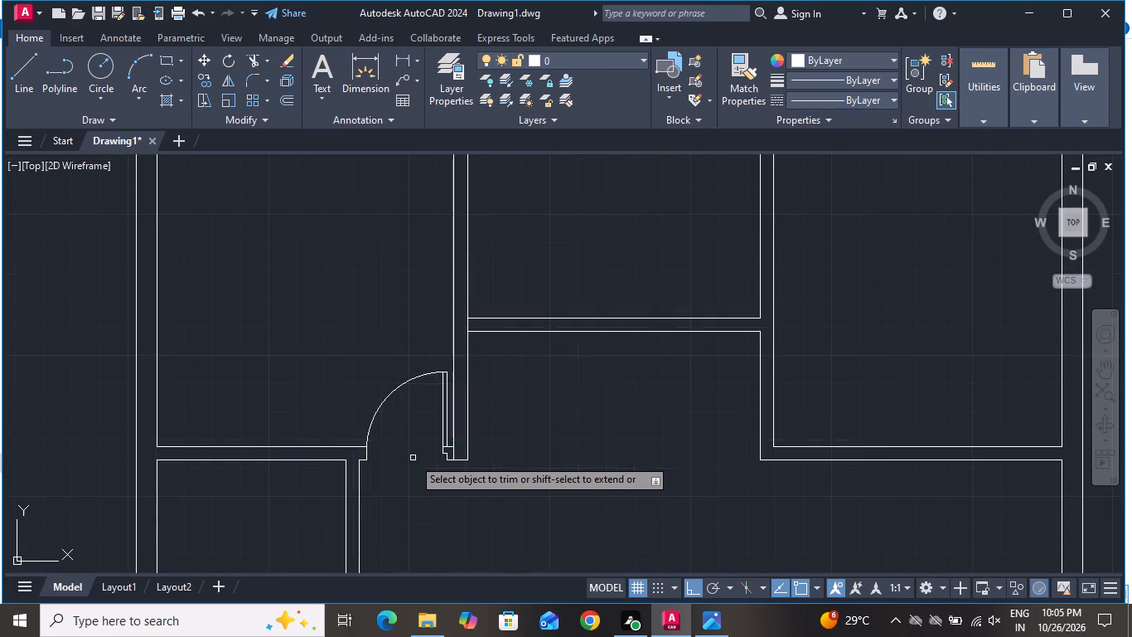
pyautogui.rightClick(326, 338)
pyautogui.click(370, 369)
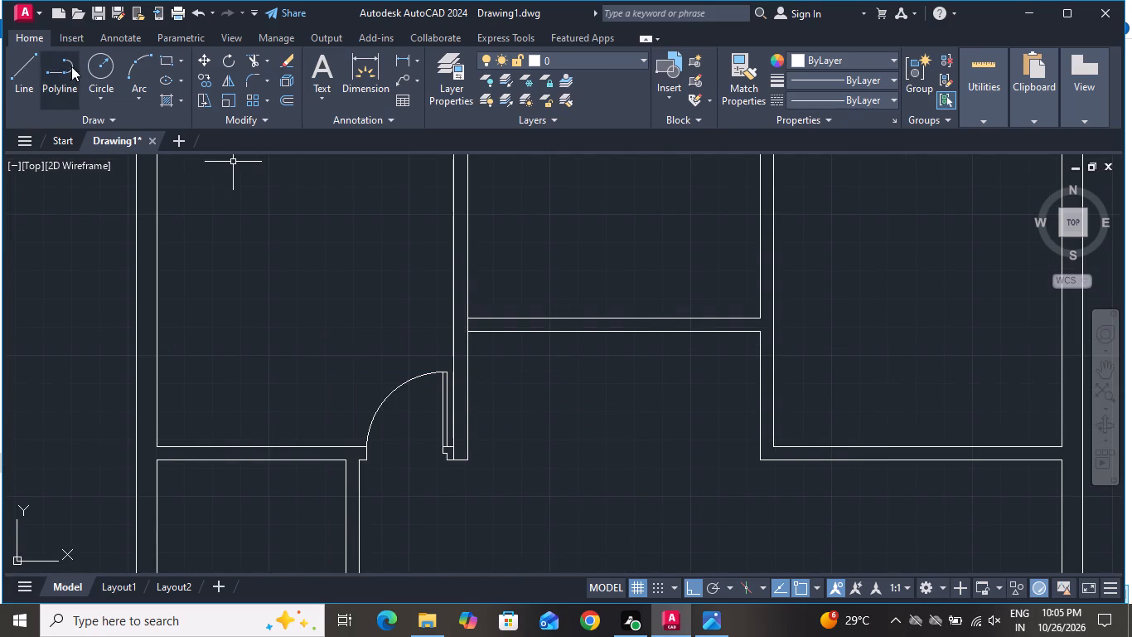
# Draw a vertical 9" line across the top outer wall from the middle room's upper-left inner corner to the outer face.
pyautogui.click(36, 68)
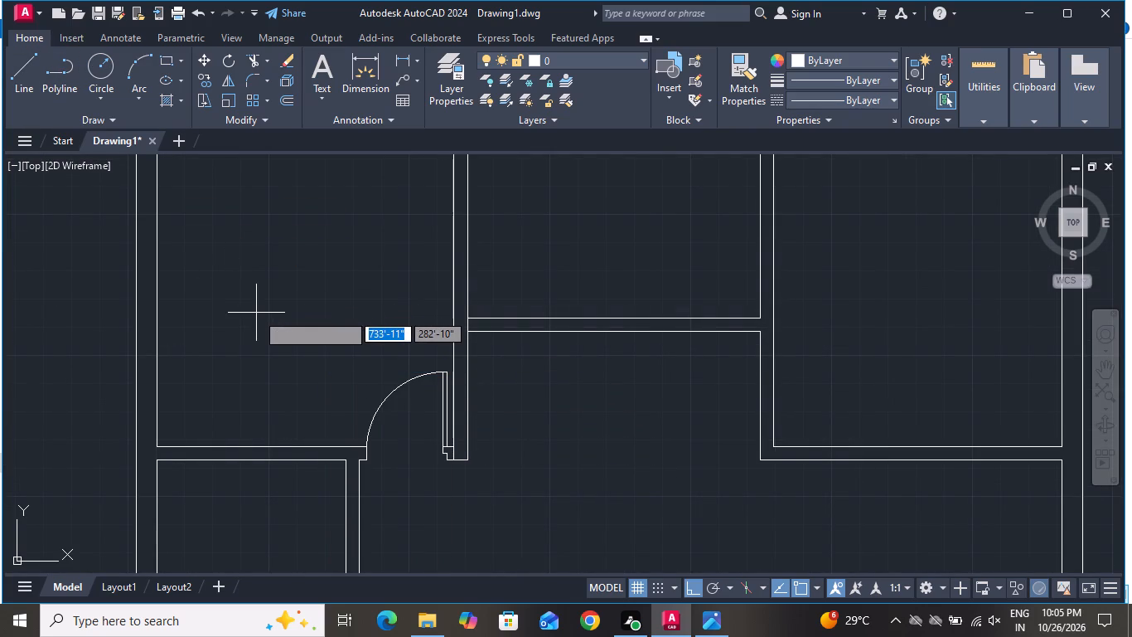
pyautogui.scroll(-2, 254, 333)
pyautogui.scroll(4, 341, 239)
pyautogui.click(322, 346)
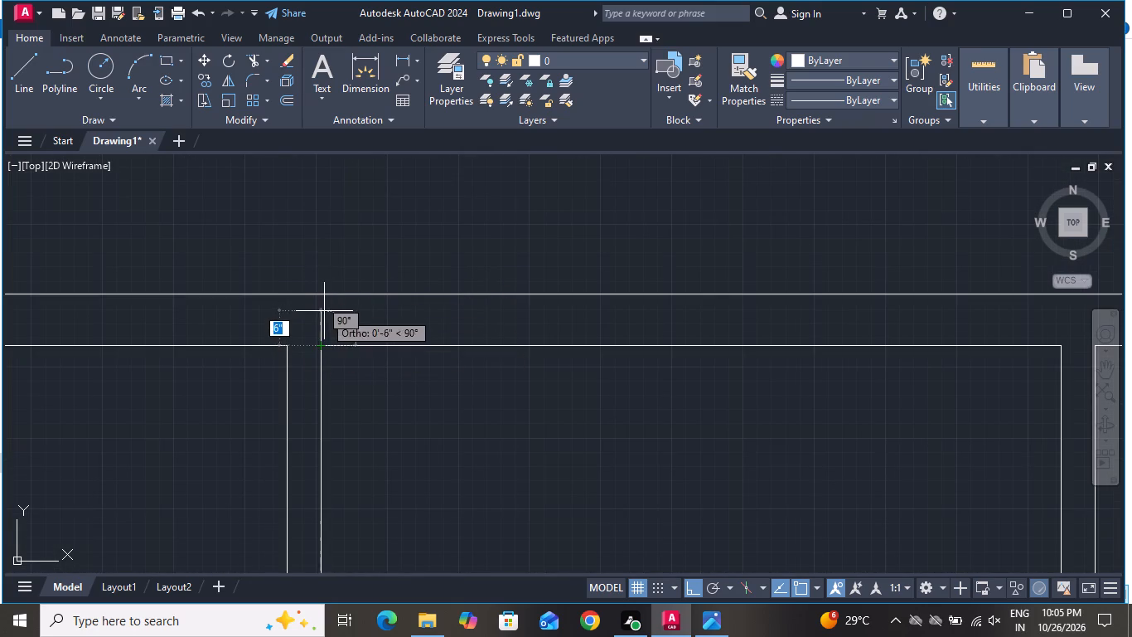
pyautogui.click(320, 294)
pyautogui.rightClick(320, 294)
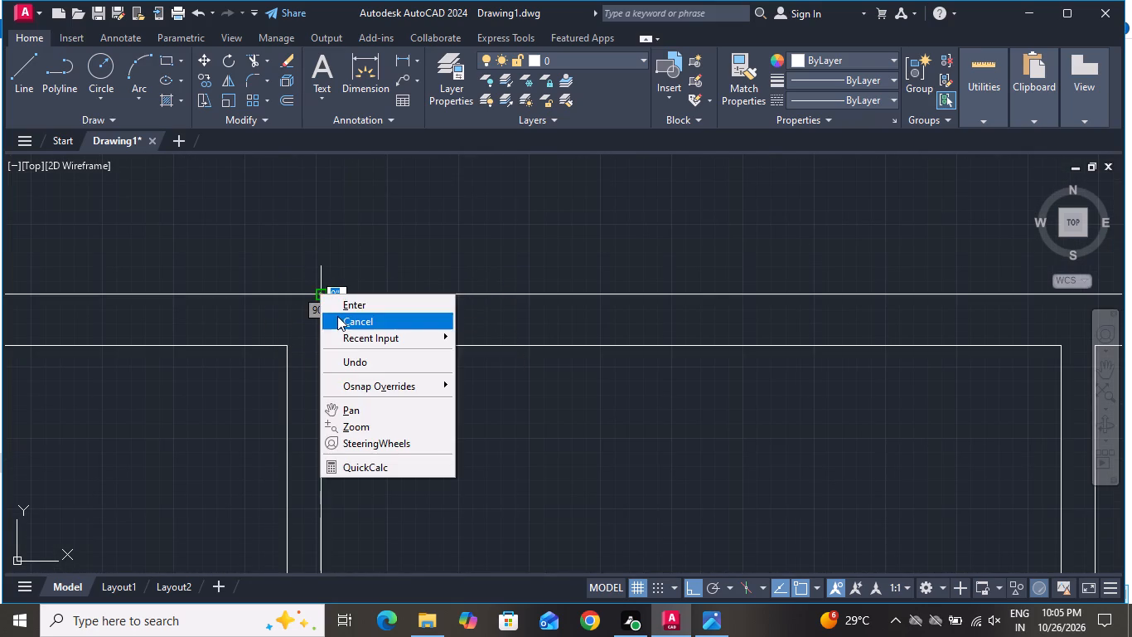
pyautogui.click(337, 318)
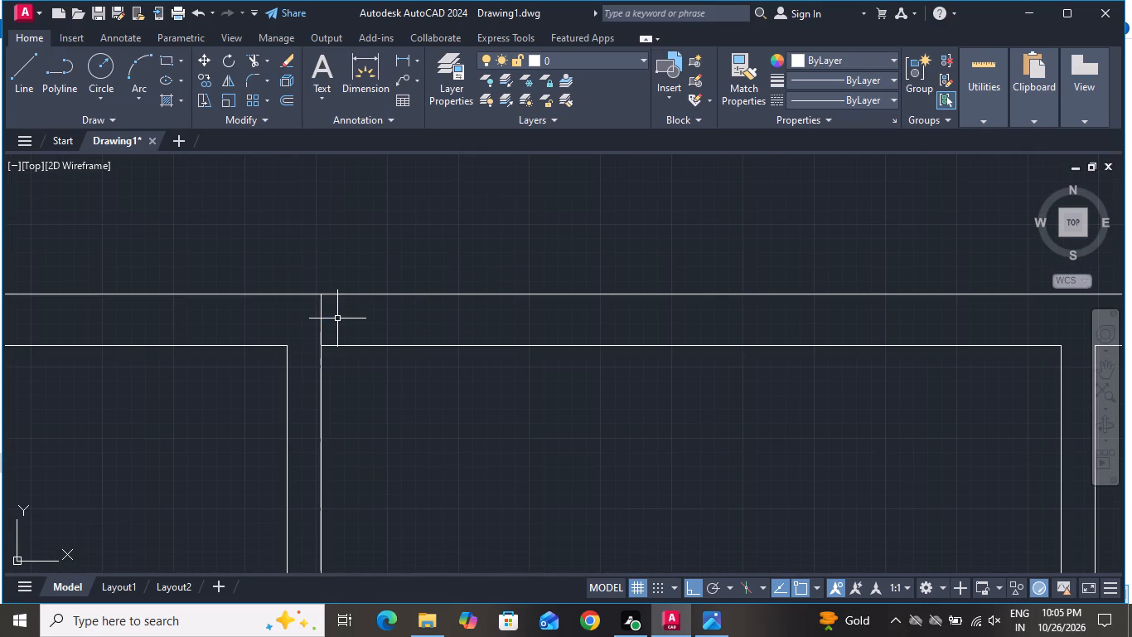
# Offset the short line across the top wall 3" to the right for the door's left jamb.
pyautogui.write('o')
pyautogui.press('space')
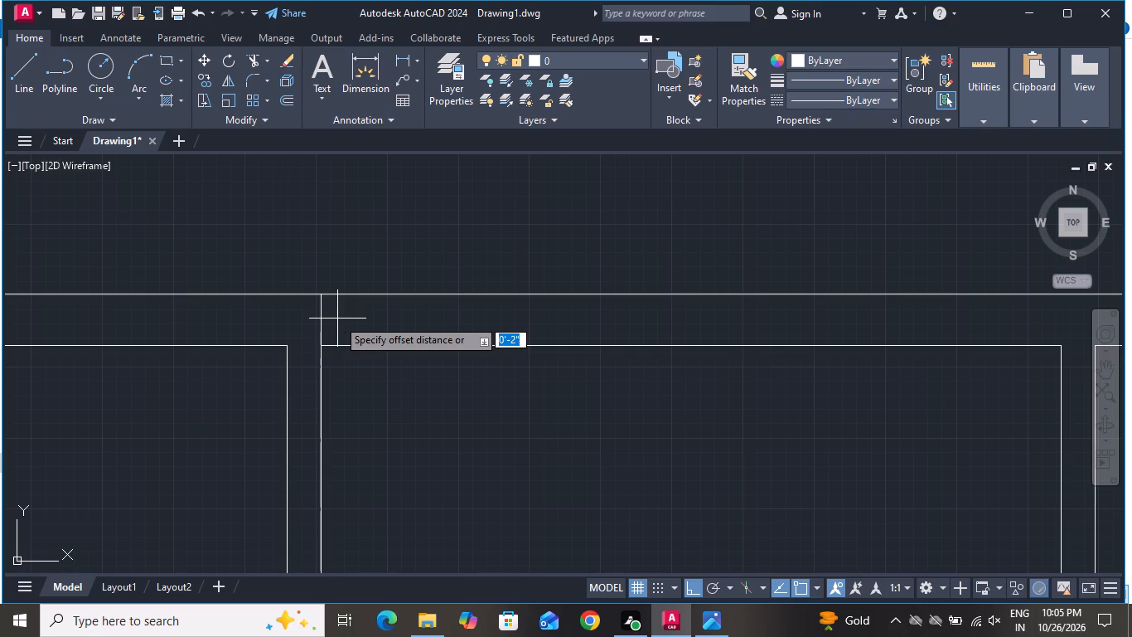
pyautogui.press('3')
pyautogui.hotkey('shift', '"')
pyautogui.press('Return')
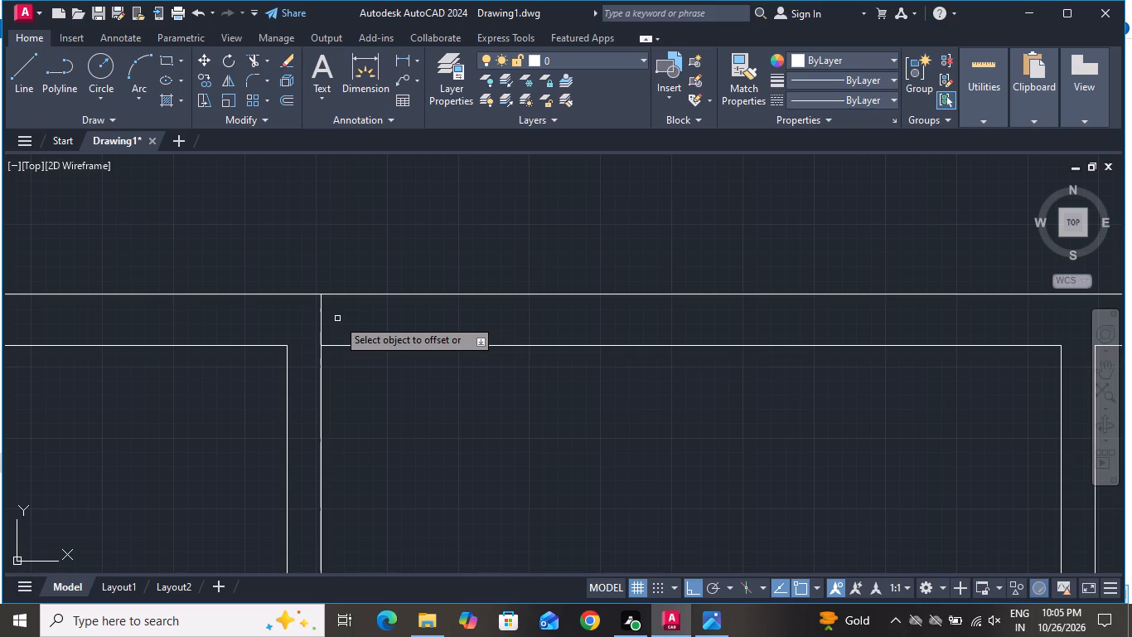
pyautogui.click(319, 328)
pyautogui.click(332, 328)
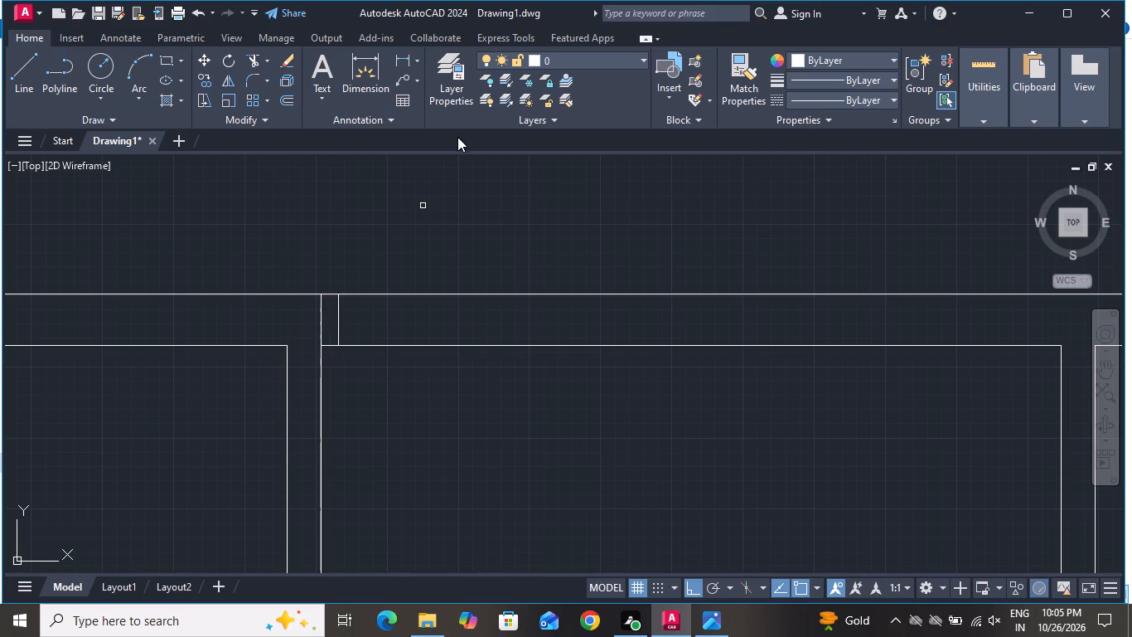
pyautogui.rightClick(457, 214)
pyautogui.click(477, 245)
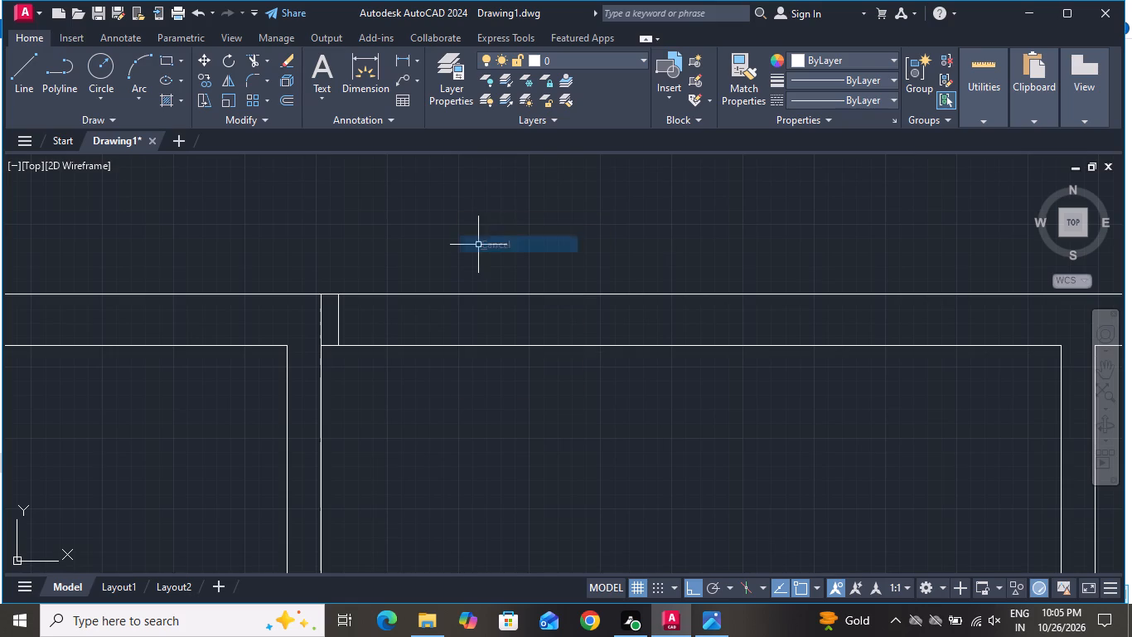
# Offset the left jamb line 3' to the right to mark the other side of the door opening.
pyautogui.write('o')
pyautogui.press('space')
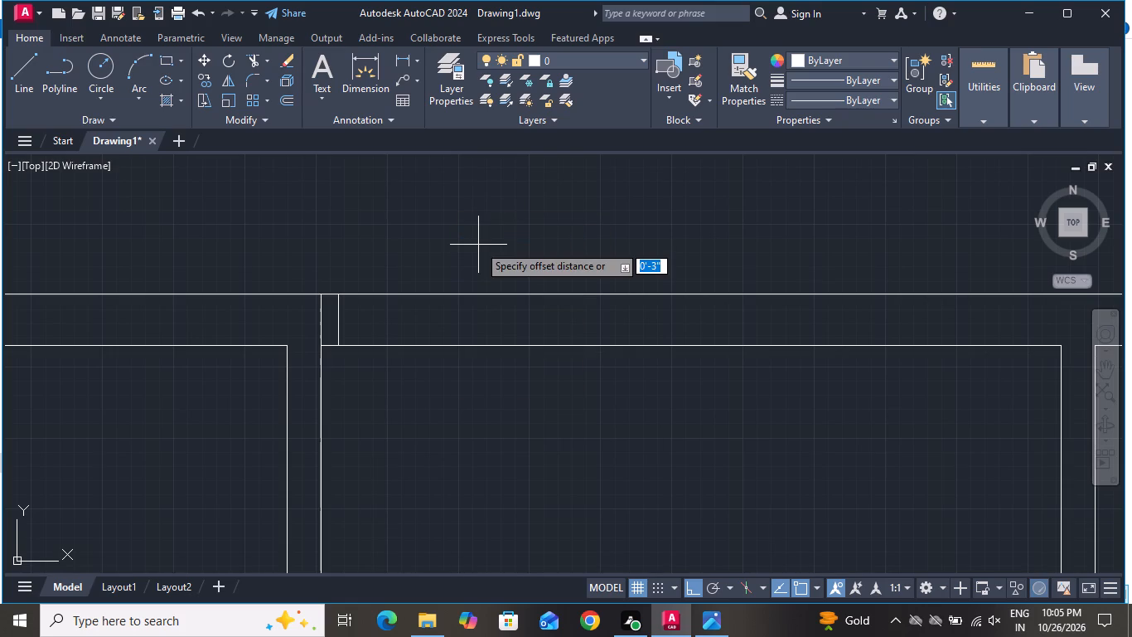
pyautogui.press('3')
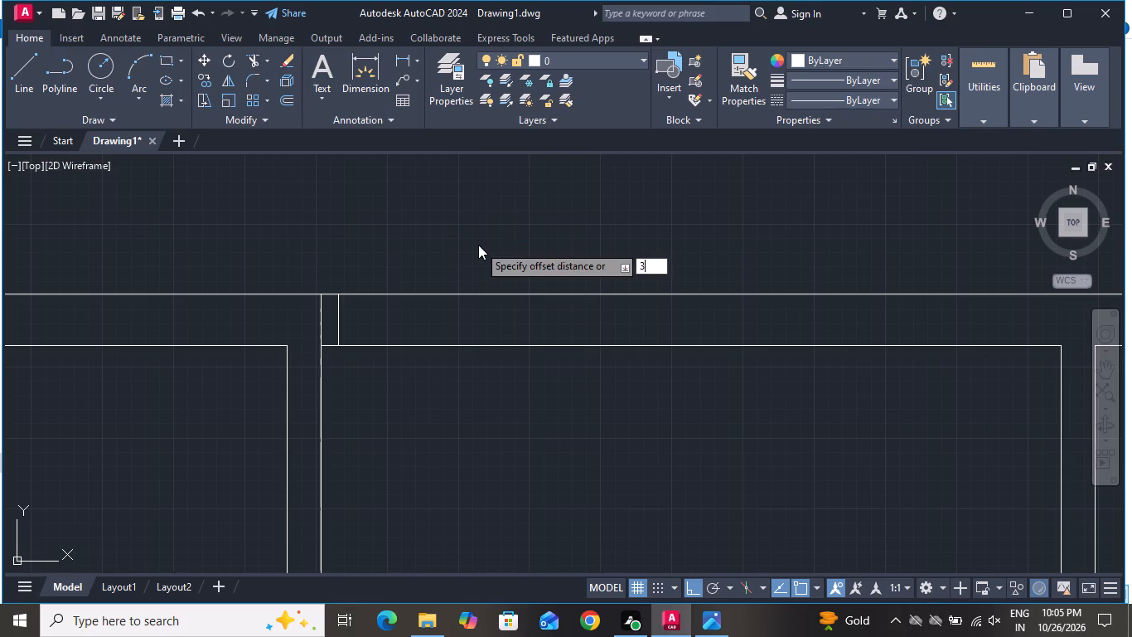
pyautogui.press("'")
pyautogui.press('Return')
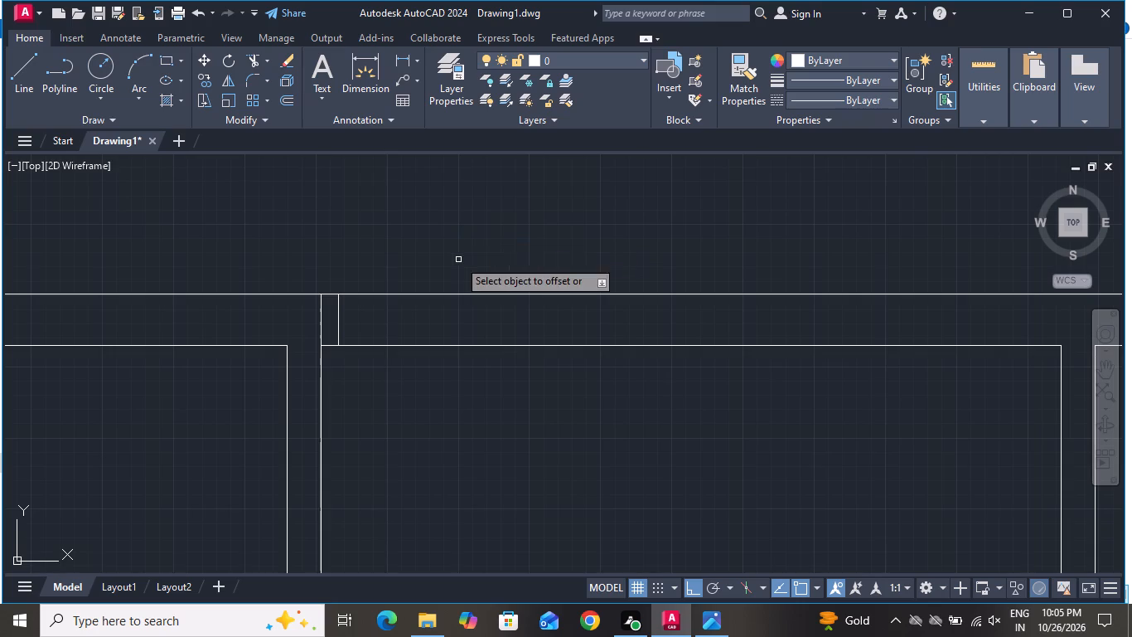
pyautogui.click(339, 327)
pyautogui.click(379, 330)
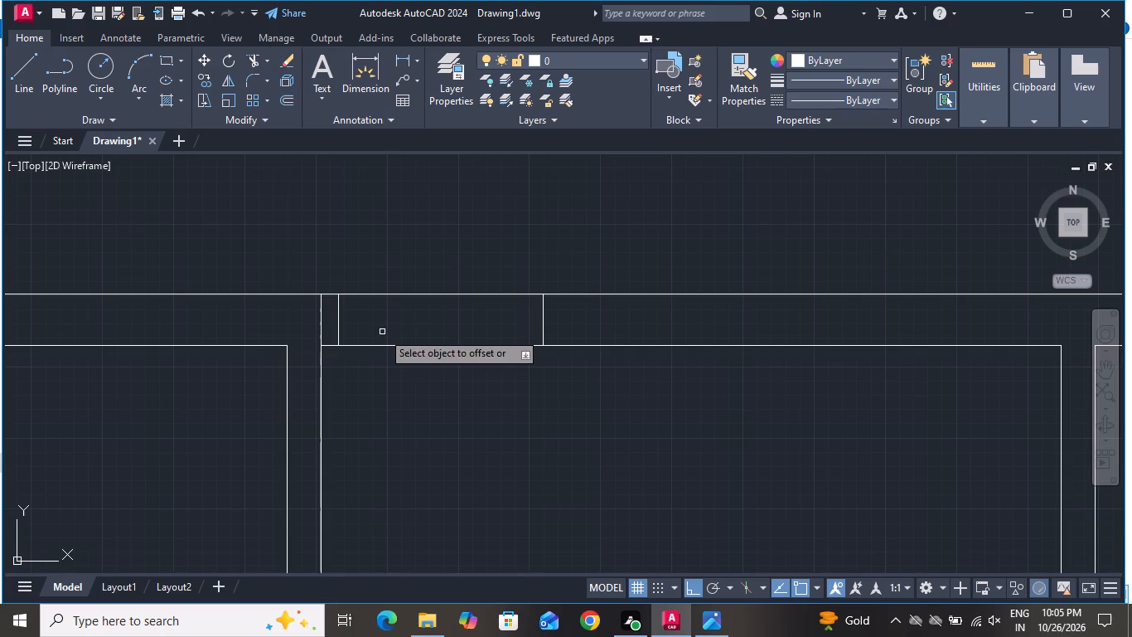
pyautogui.rightClick(421, 360)
pyautogui.click(431, 383)
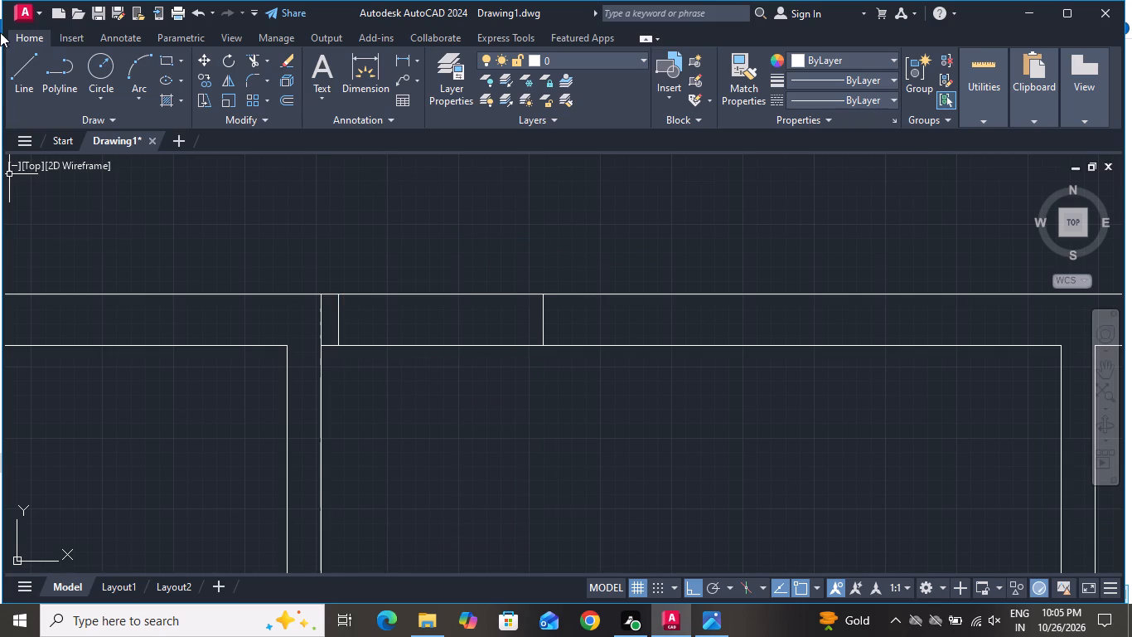
# Draw a 3' vertical door leaf line downward from the midpoint of the left jamb in the top wall.
pyautogui.click(16, 61)
pyautogui.scroll(-2, 481, 238)
pyautogui.scroll(2, 426, 287)
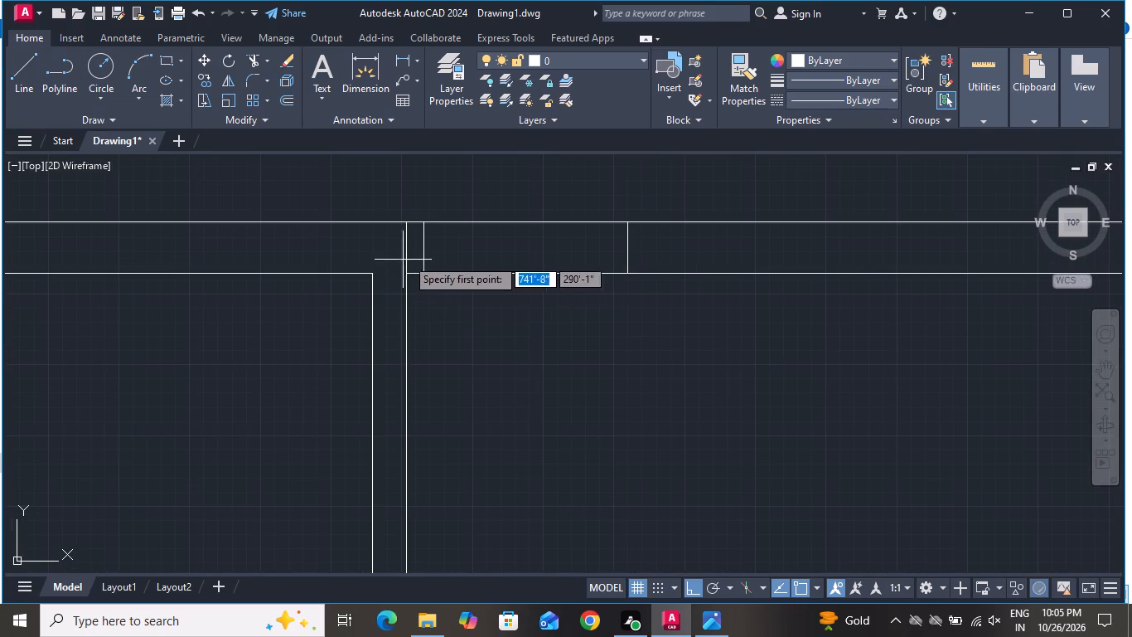
pyautogui.click(424, 245)
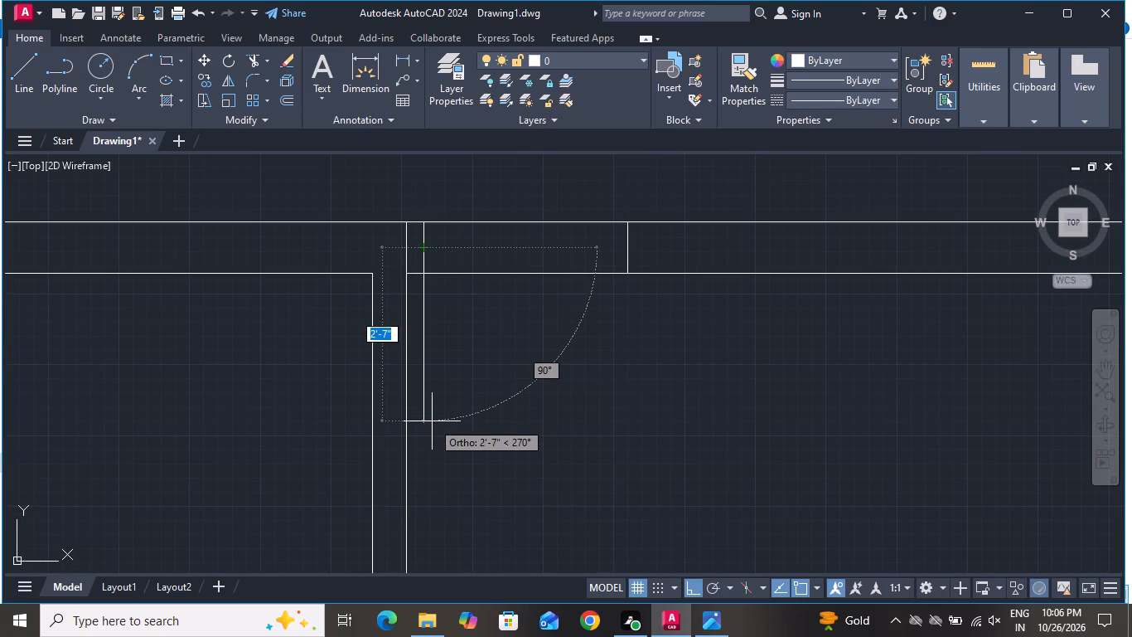
pyautogui.write("3'")
pyautogui.press('Return')
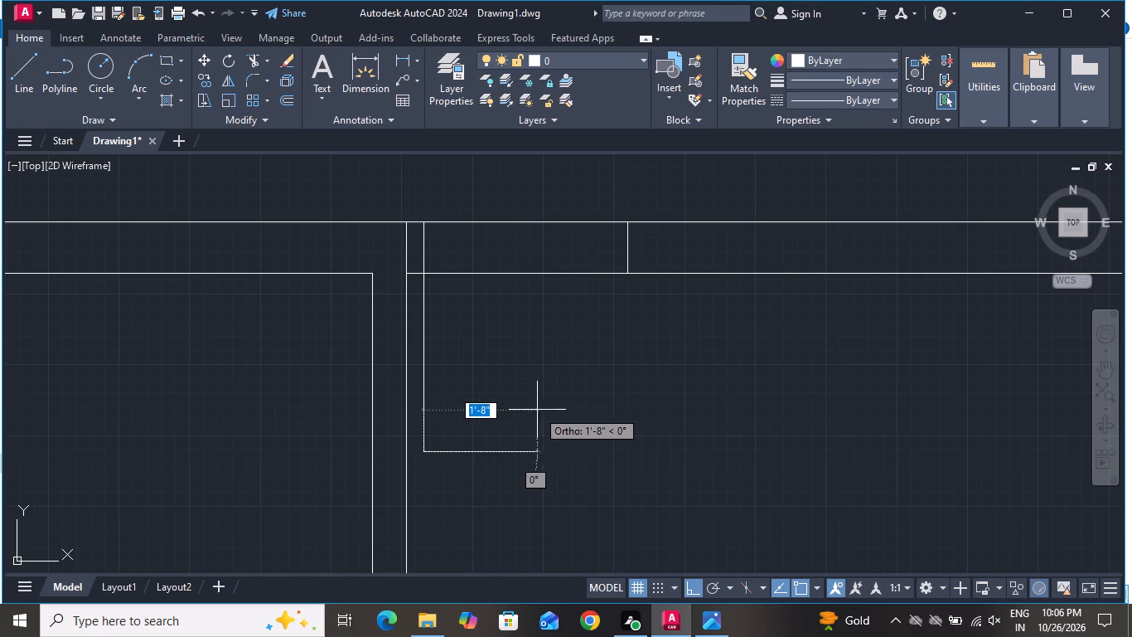
pyautogui.rightClick(549, 406)
pyautogui.click(554, 435)
# Offset the new door leaf line 2" to the right to give the leaf its thickness.
pyautogui.write('o')
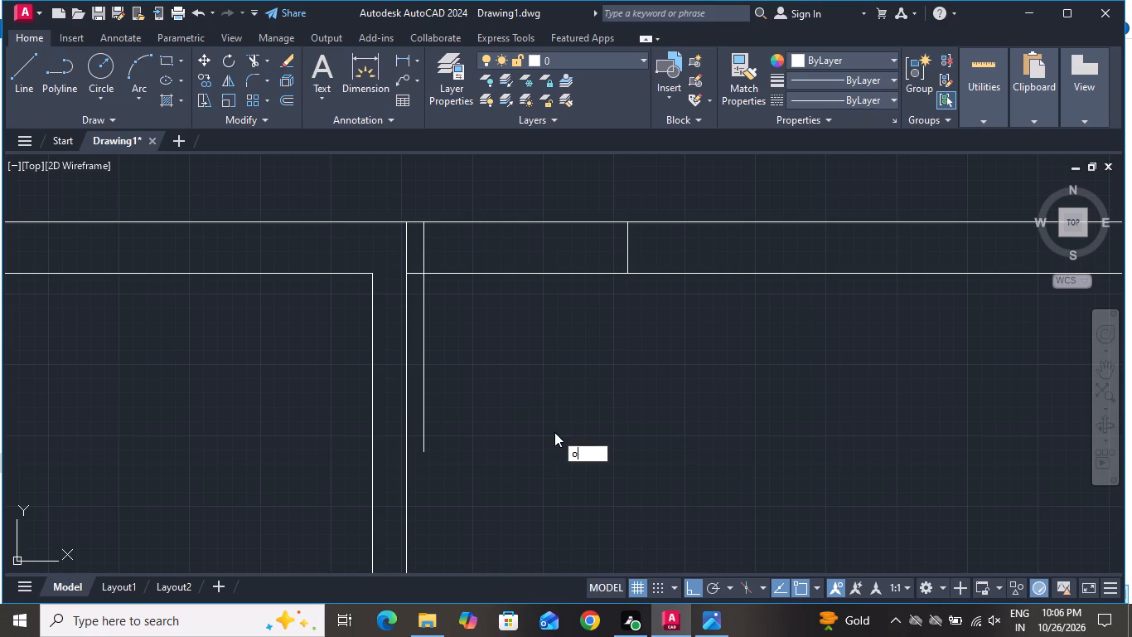
pyautogui.press('space')
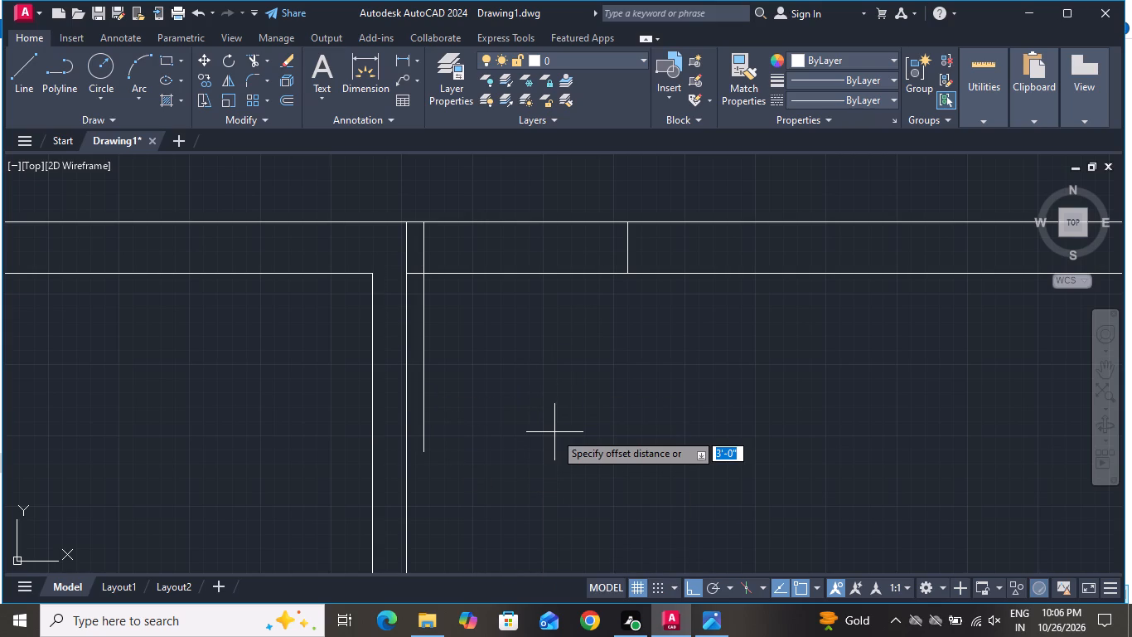
pyautogui.press('2')
pyautogui.hotkey('shift', '"')
pyautogui.press('Return')
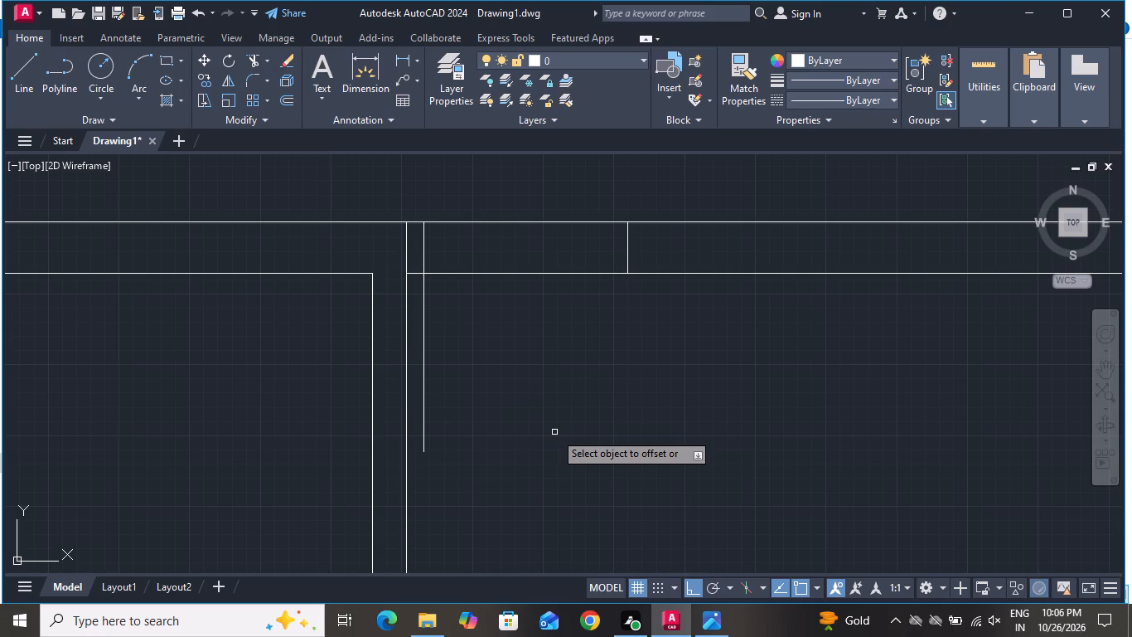
pyautogui.click(423, 322)
pyautogui.click(446, 322)
pyautogui.rightClick(447, 322)
pyautogui.click(490, 356)
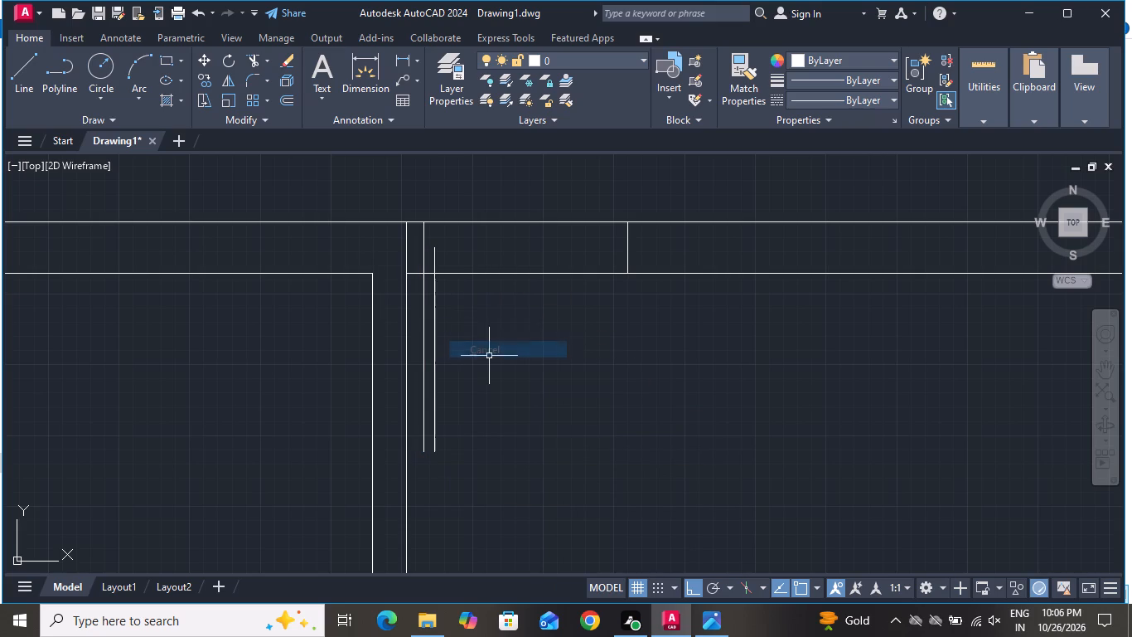
# Draw the door swing arc from the right jamb's midpoint through the leaf's lower right end to its lower left end.
pyautogui.write('a')
pyautogui.press('space')
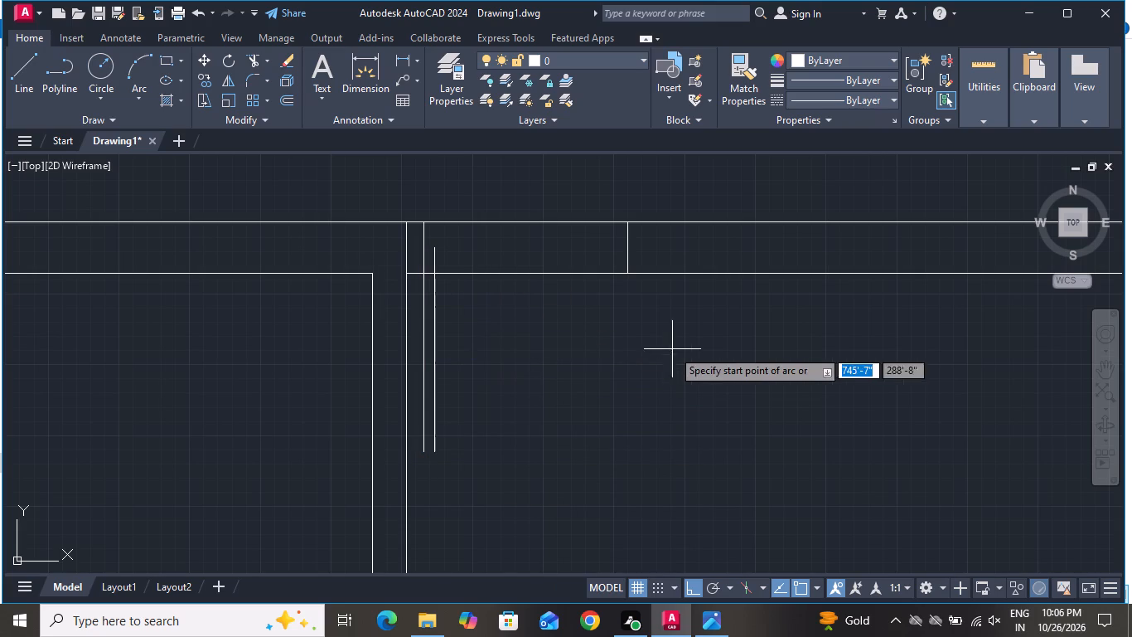
pyautogui.click(626, 252)
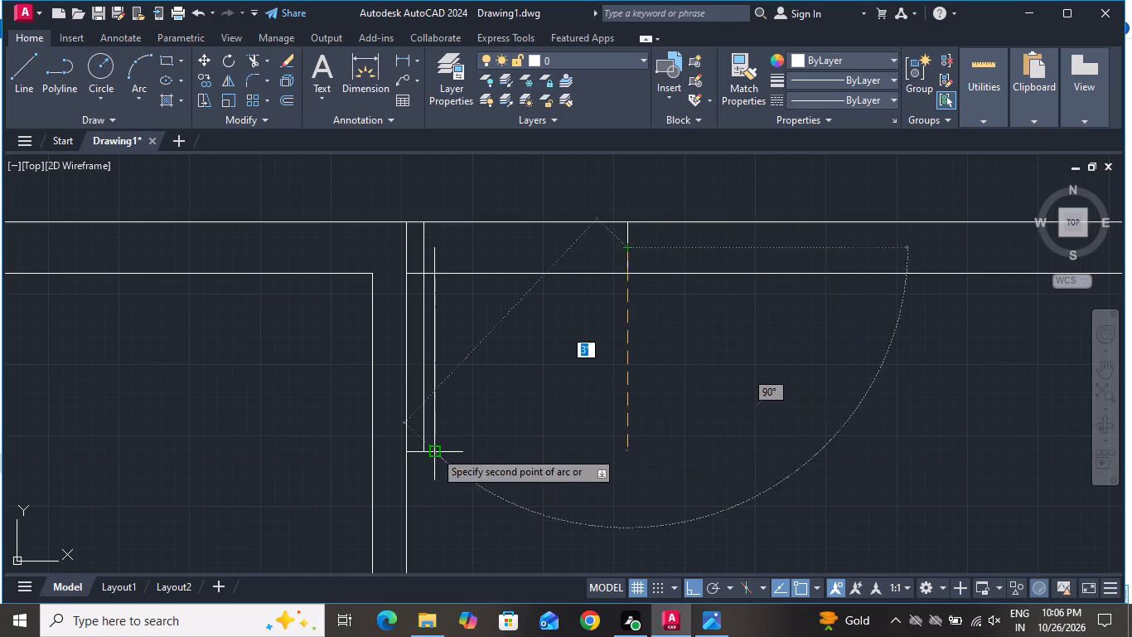
pyautogui.click(433, 450)
pyautogui.click(424, 450)
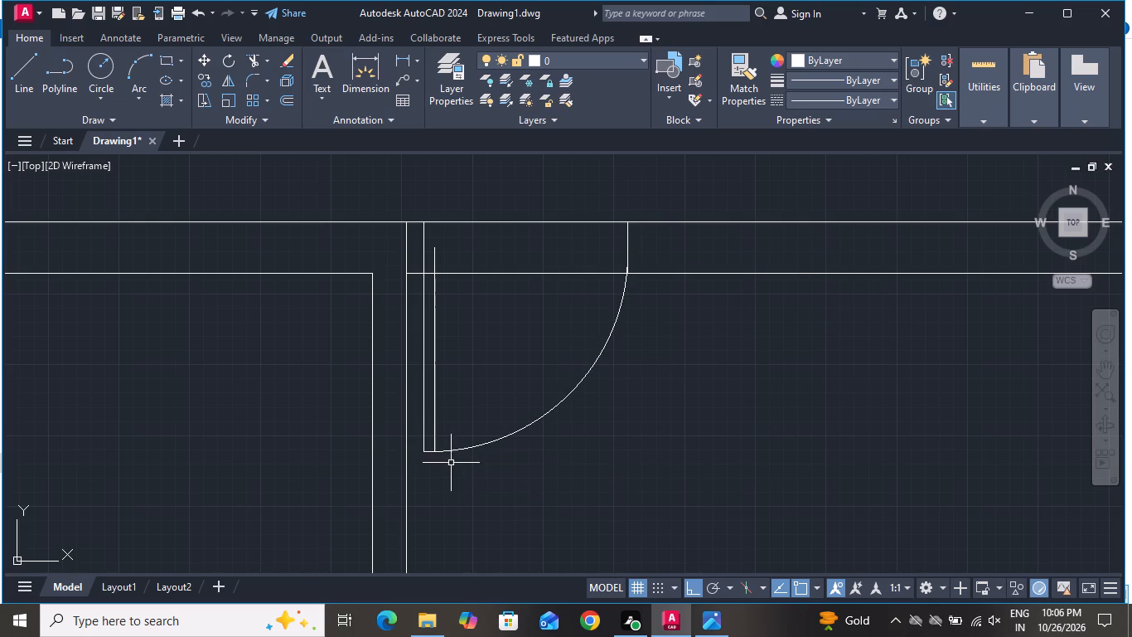
# Close the top of the door leaf with a 2" horizontal line between its two vertical lines.
pyautogui.click(28, 72)
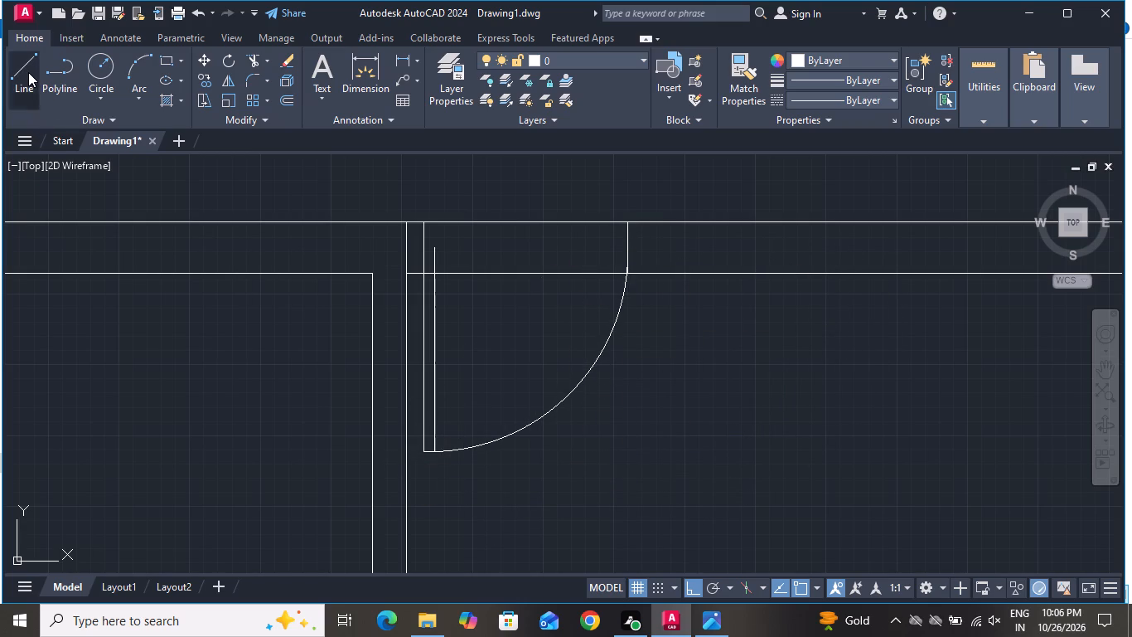
pyautogui.scroll(3, 437, 268)
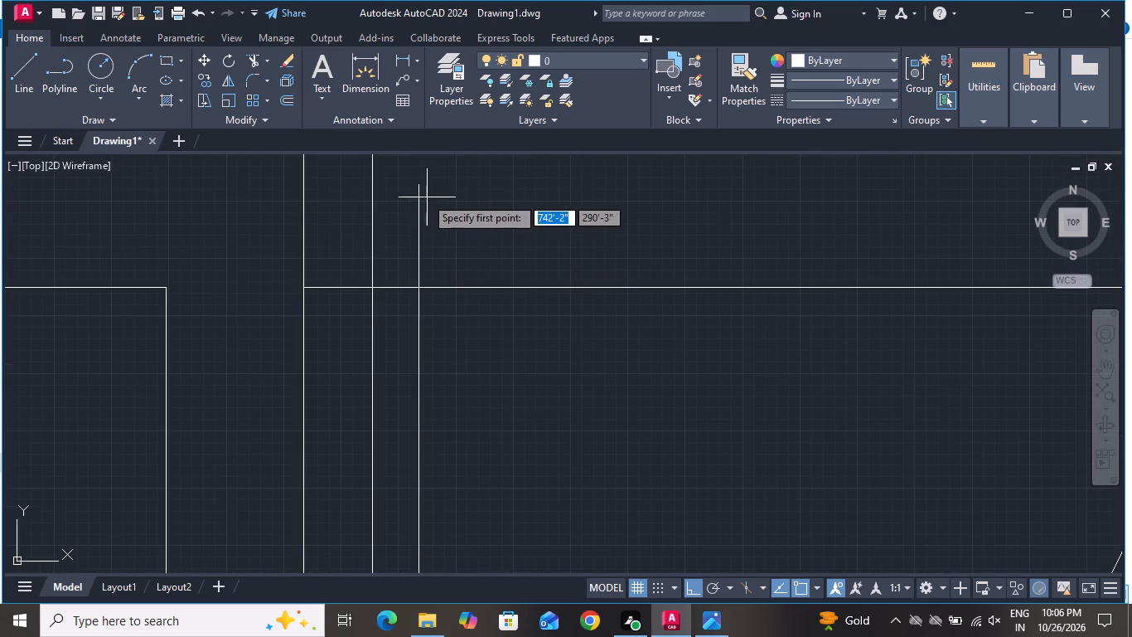
pyautogui.click(420, 187)
pyautogui.click(372, 187)
pyautogui.rightClick(375, 188)
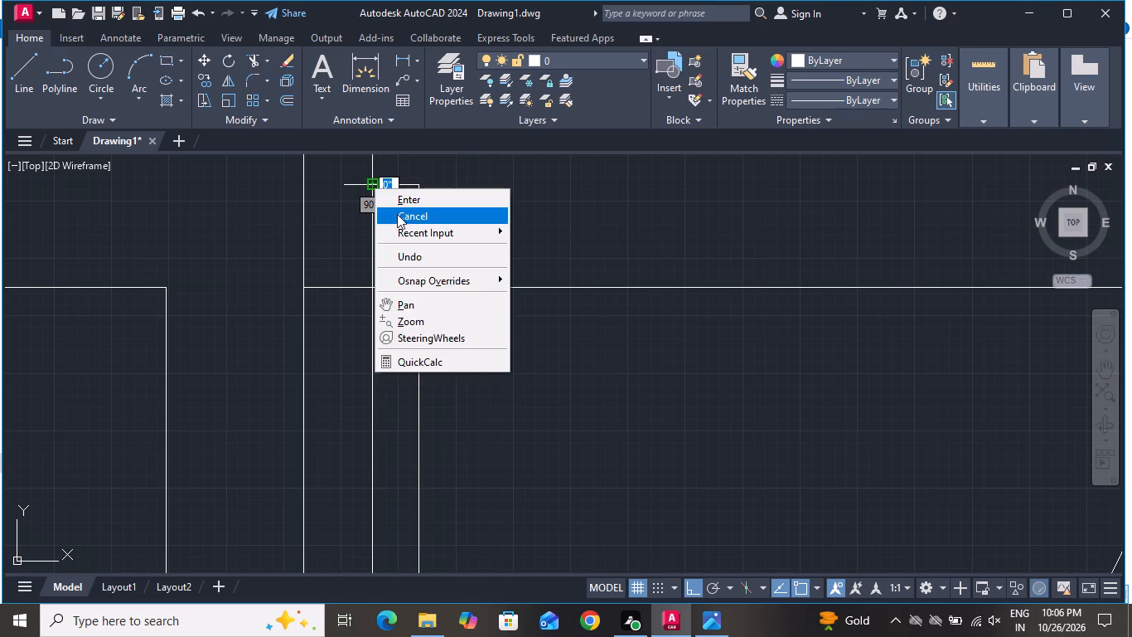
pyautogui.click(399, 215)
# Trim the leaf's overlapping left line segment inside the top wall and both wall lines across the door opening.
pyautogui.click(249, 62)
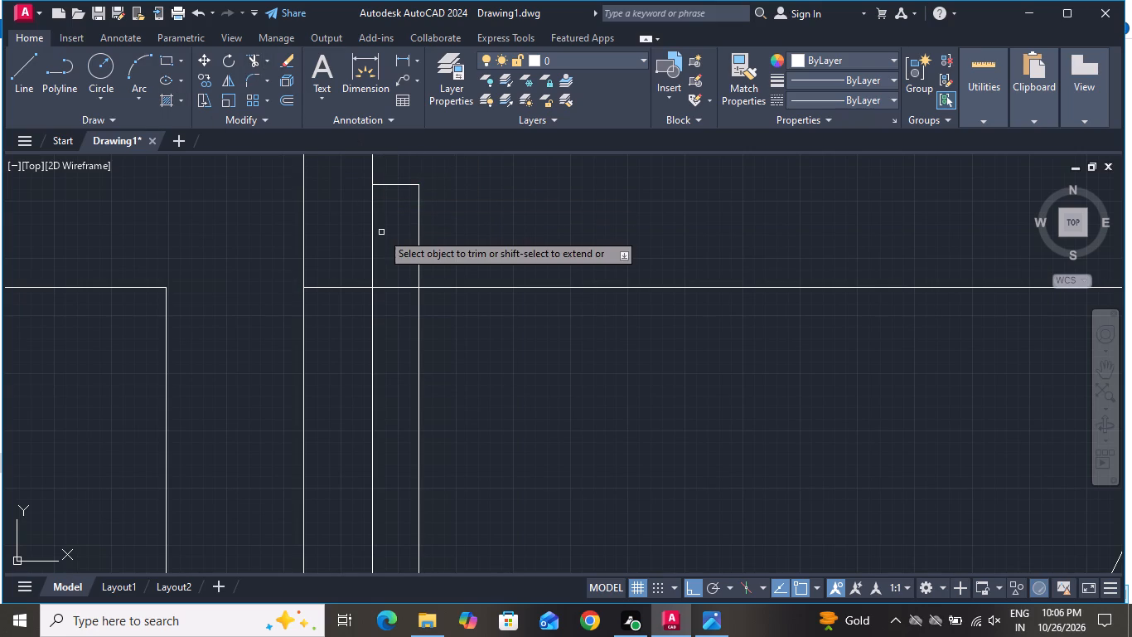
pyautogui.click(381, 232)
pyautogui.click(363, 236)
pyautogui.scroll(-5, 442, 275)
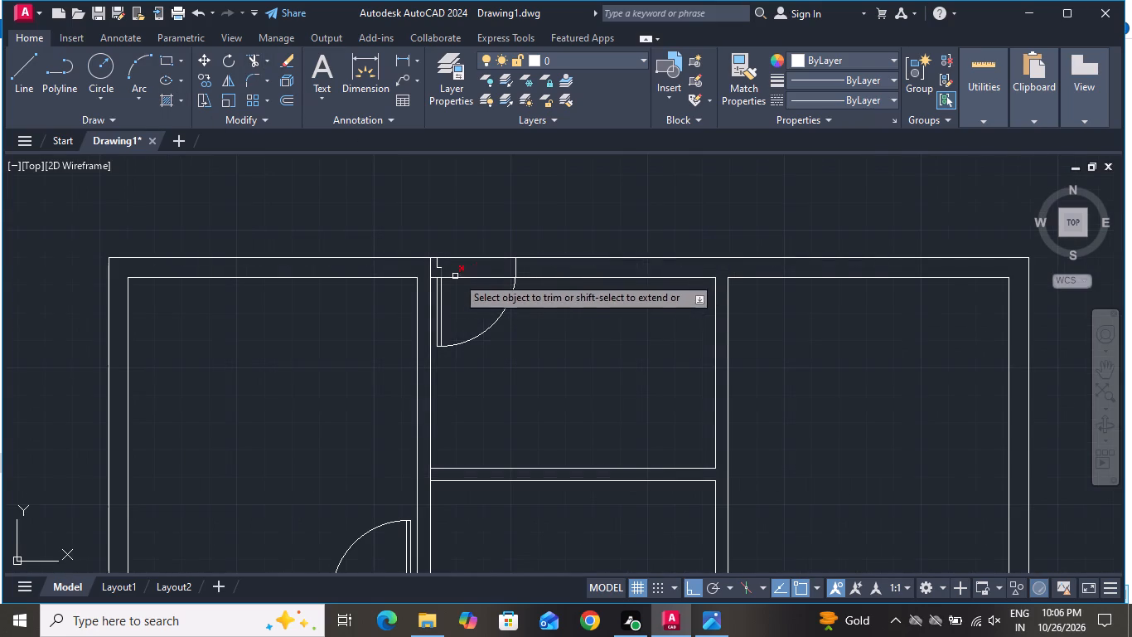
pyautogui.click(482, 247)
pyautogui.click(486, 301)
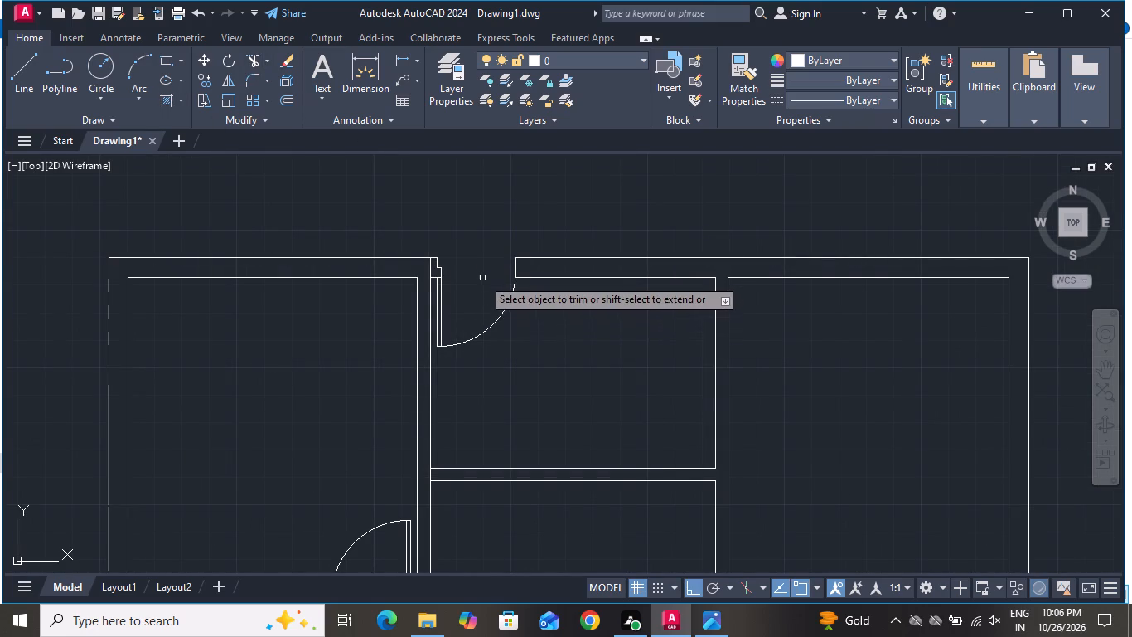
pyautogui.rightClick(444, 217)
pyautogui.click(486, 252)
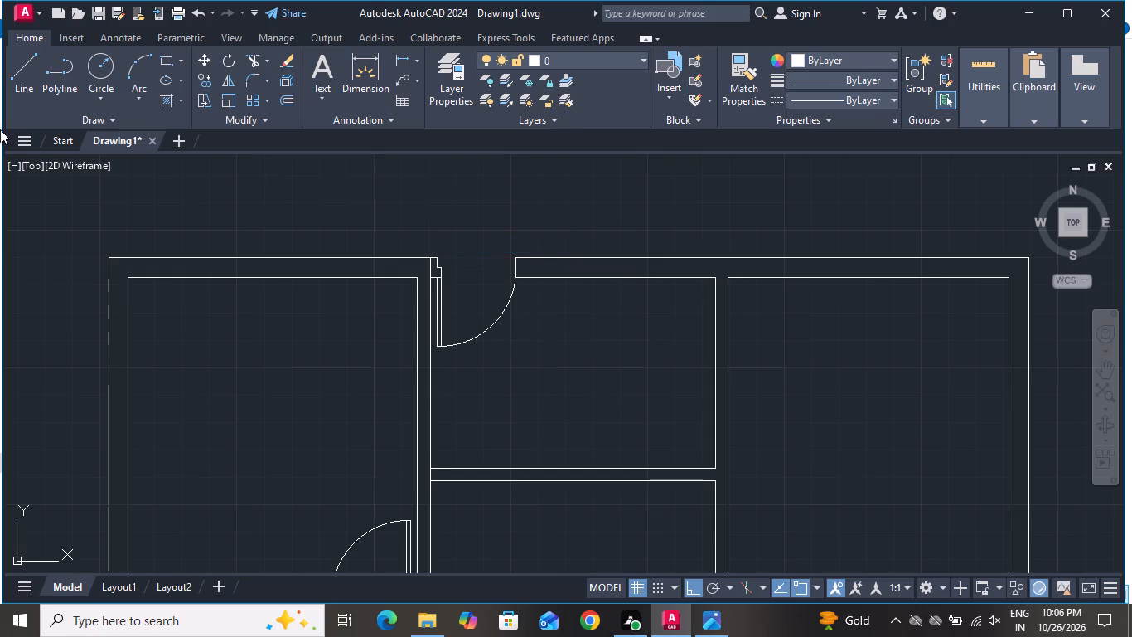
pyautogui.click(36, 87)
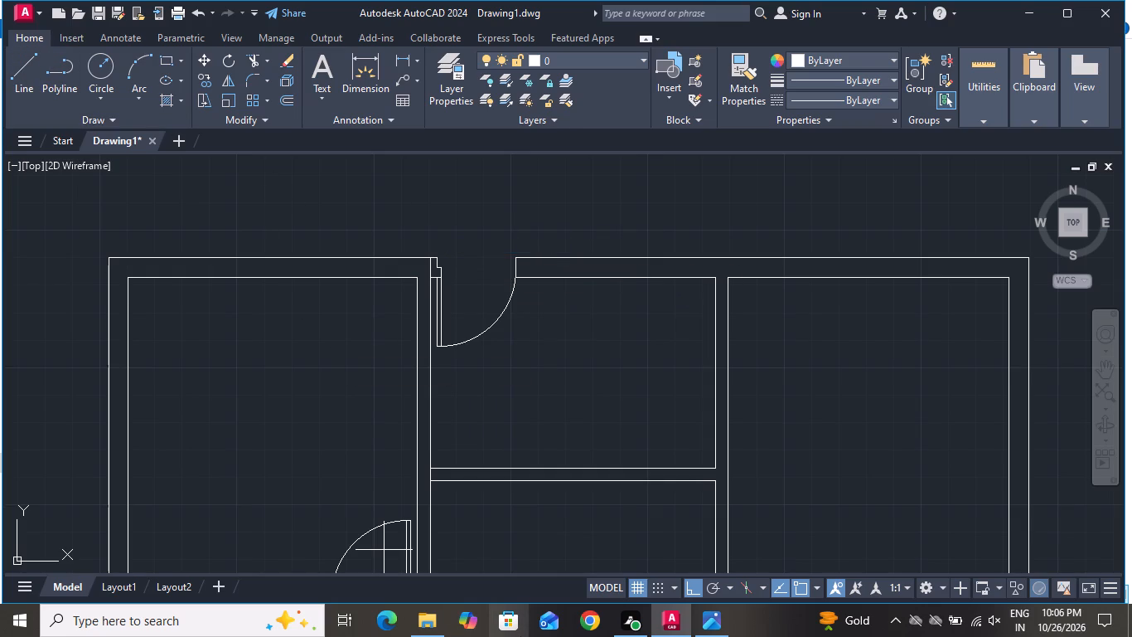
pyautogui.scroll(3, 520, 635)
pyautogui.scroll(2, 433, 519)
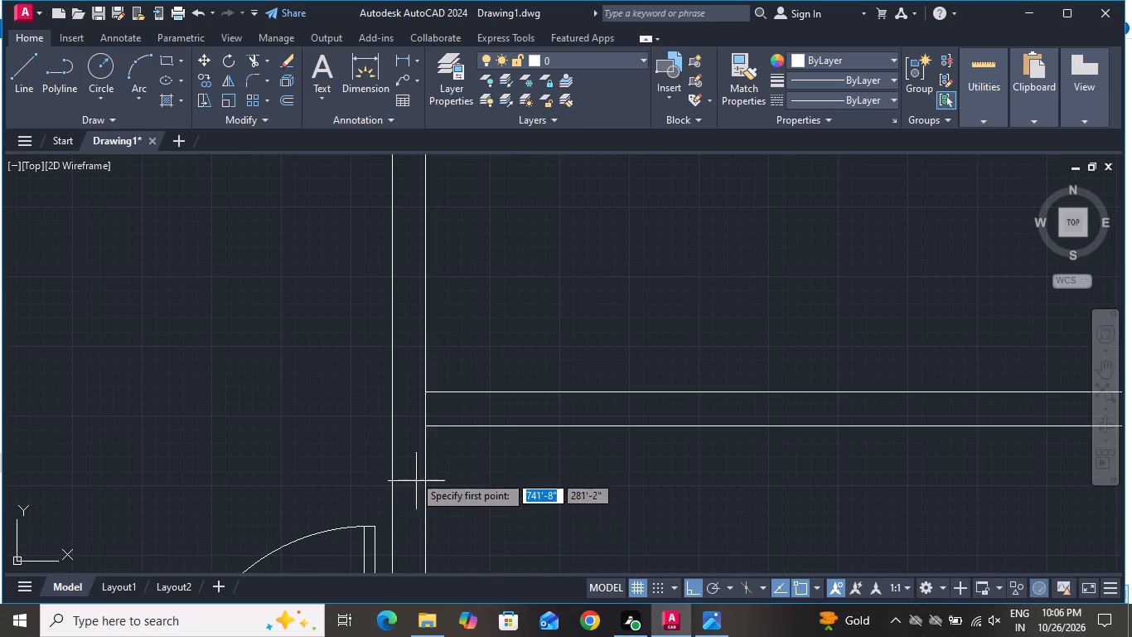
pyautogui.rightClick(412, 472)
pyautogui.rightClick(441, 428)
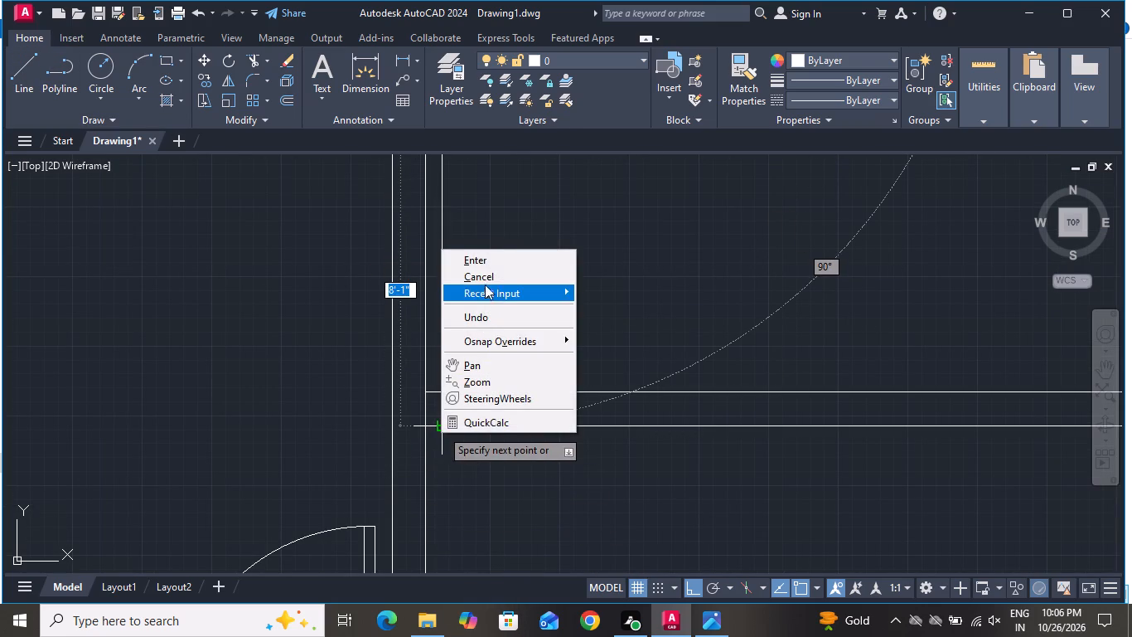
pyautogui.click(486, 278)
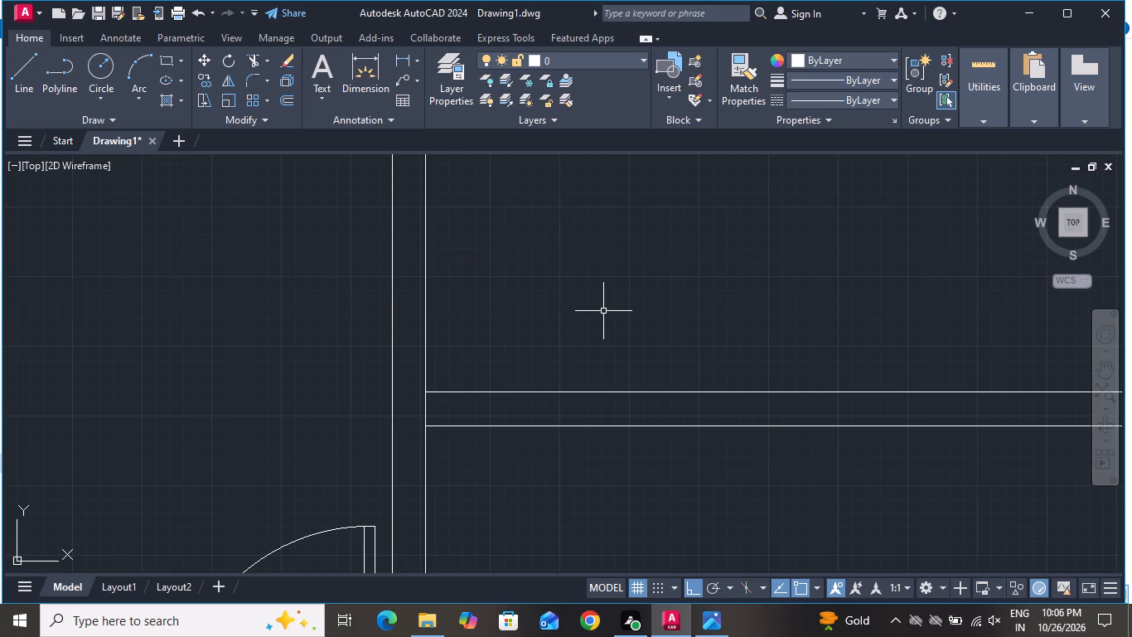
# Offset the vertical wall's right face 3" to the right at the partition below the top middle room.
pyautogui.write('o 3')
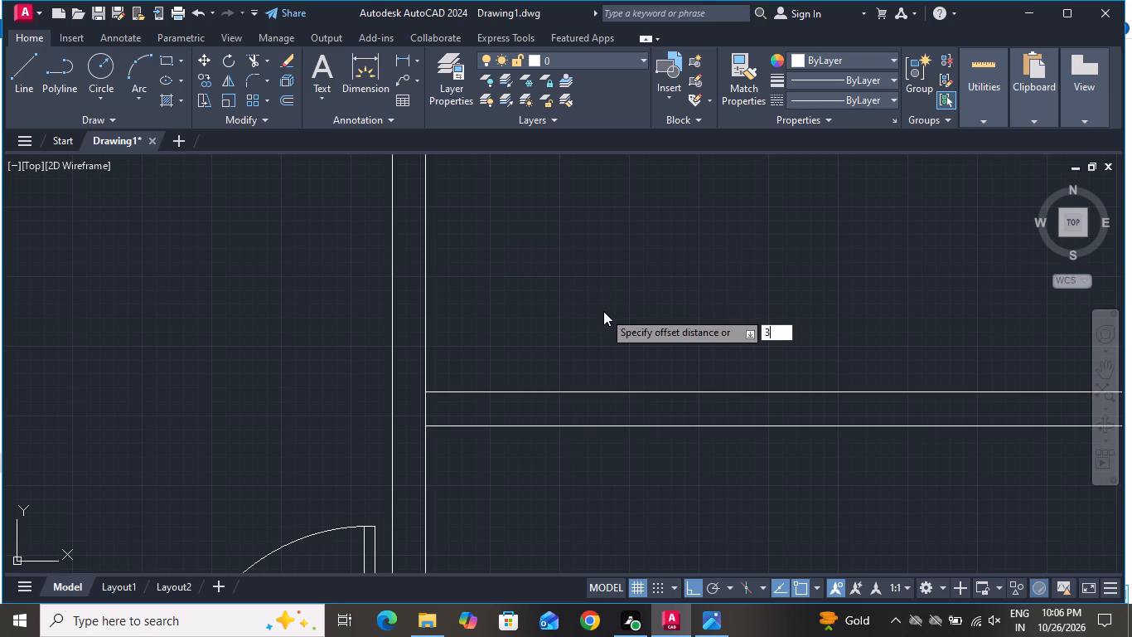
pyautogui.hotkey('shift', '"')
pyautogui.press('Return')
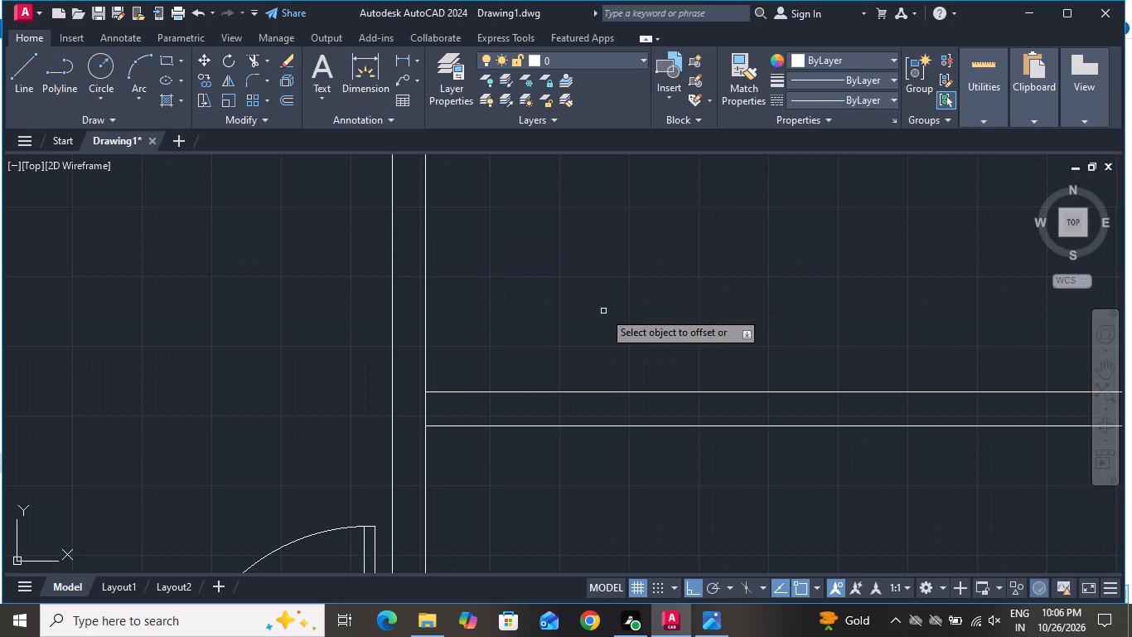
pyautogui.click(424, 416)
pyautogui.click(473, 412)
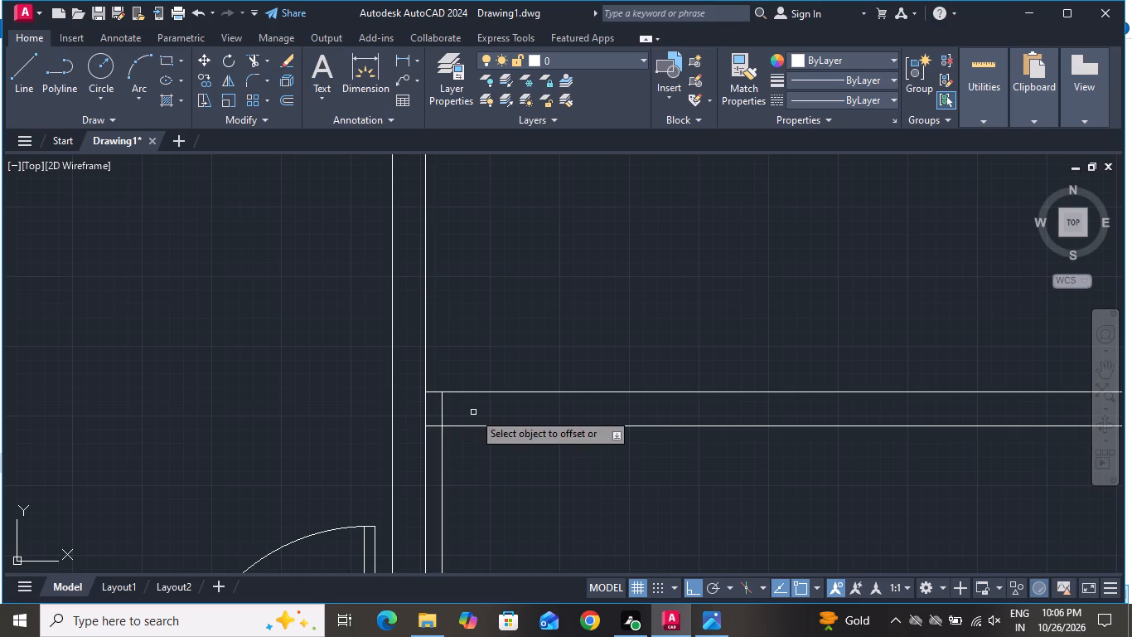
pyautogui.rightClick(473, 412)
pyautogui.click(497, 439)
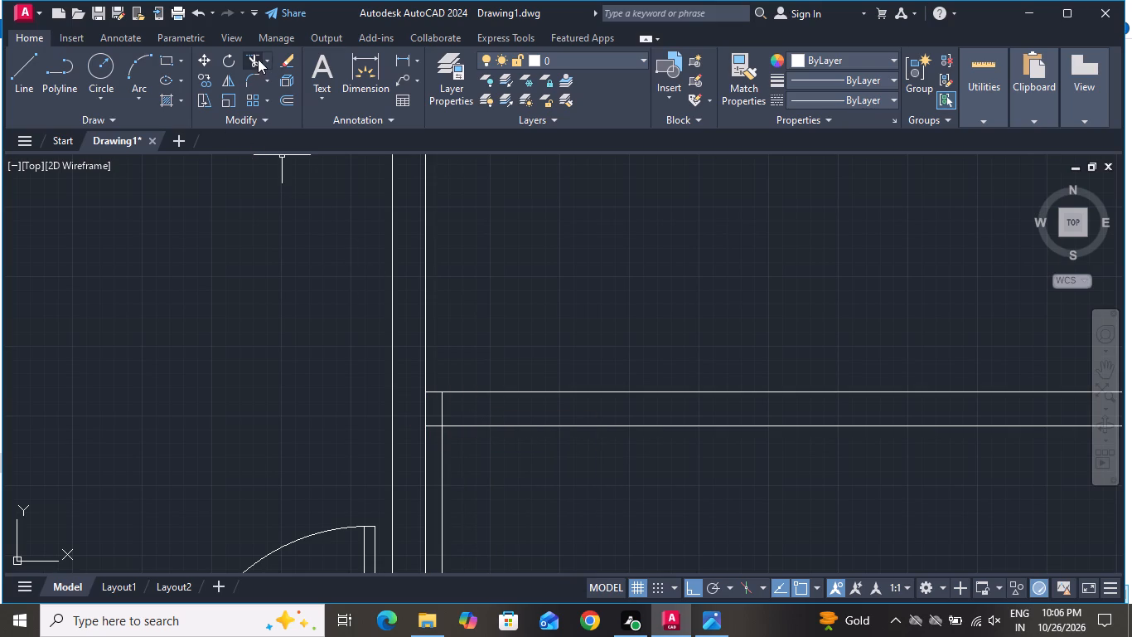
# Trim the offset line below the partition, leaving only a jamb line between the two partition faces.
pyautogui.click(258, 59)
pyautogui.click(465, 493)
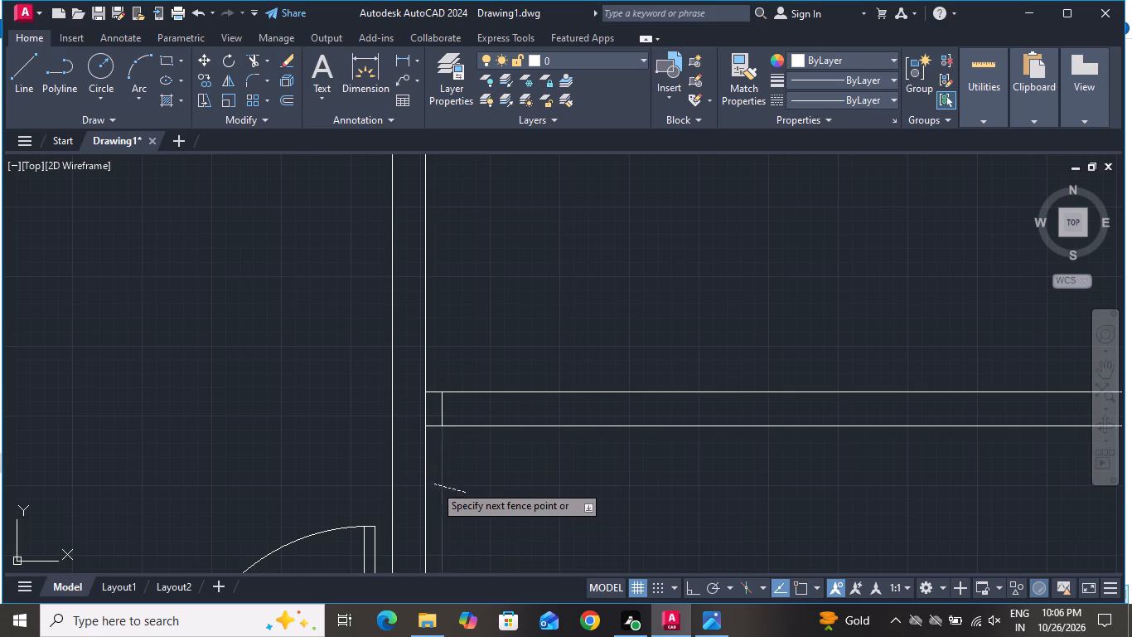
pyautogui.click(434, 484)
pyautogui.rightClick(444, 460)
pyautogui.click(486, 266)
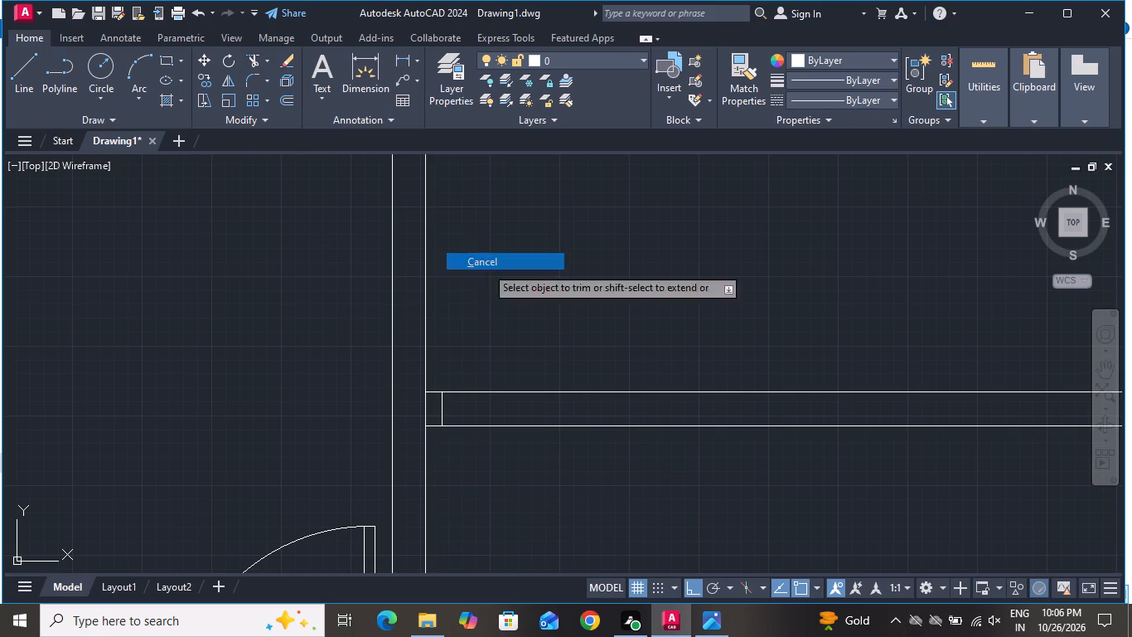
# Offset the short jamb line 3' to the right to mark the other side of the door opening.
pyautogui.write('o')
pyautogui.press('space')
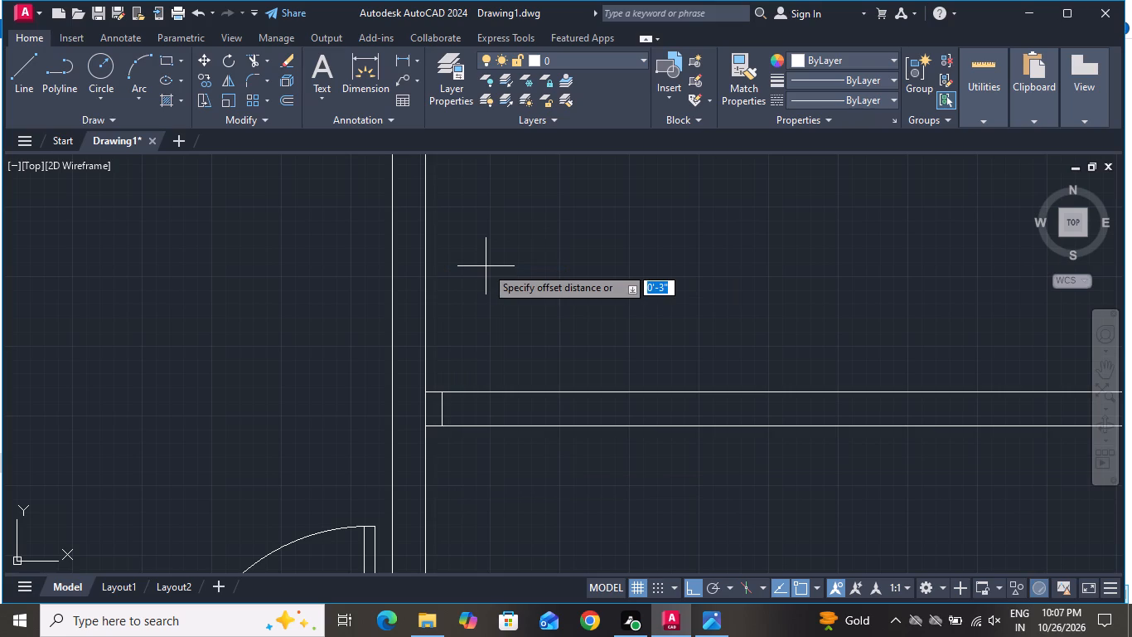
pyautogui.write("3'")
pyautogui.press('Return')
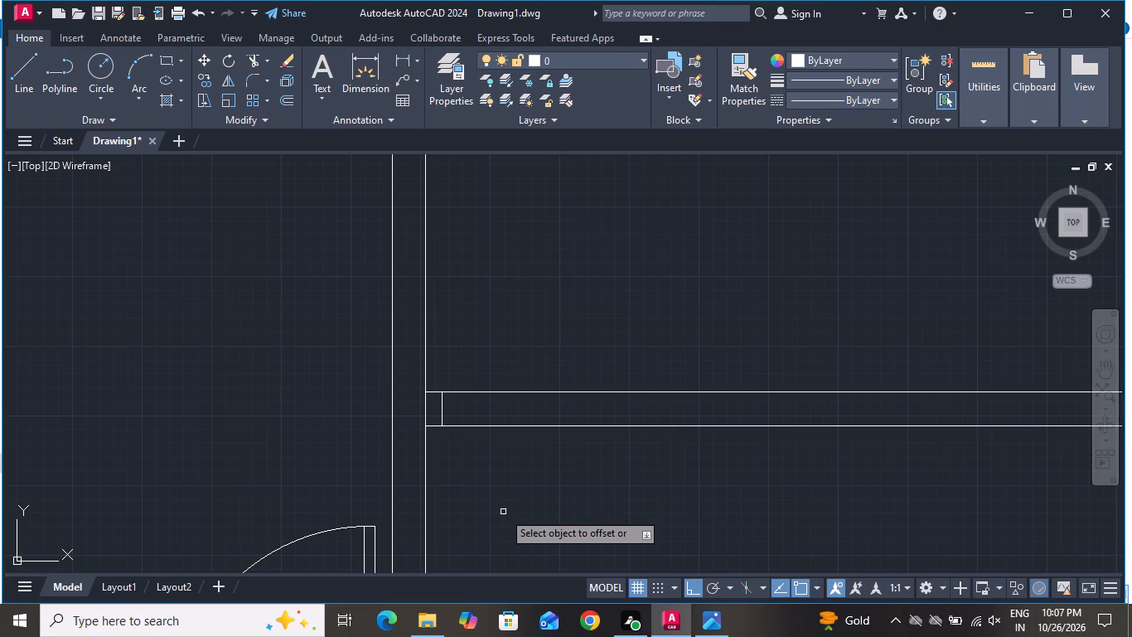
pyautogui.scroll(2, 411, 457)
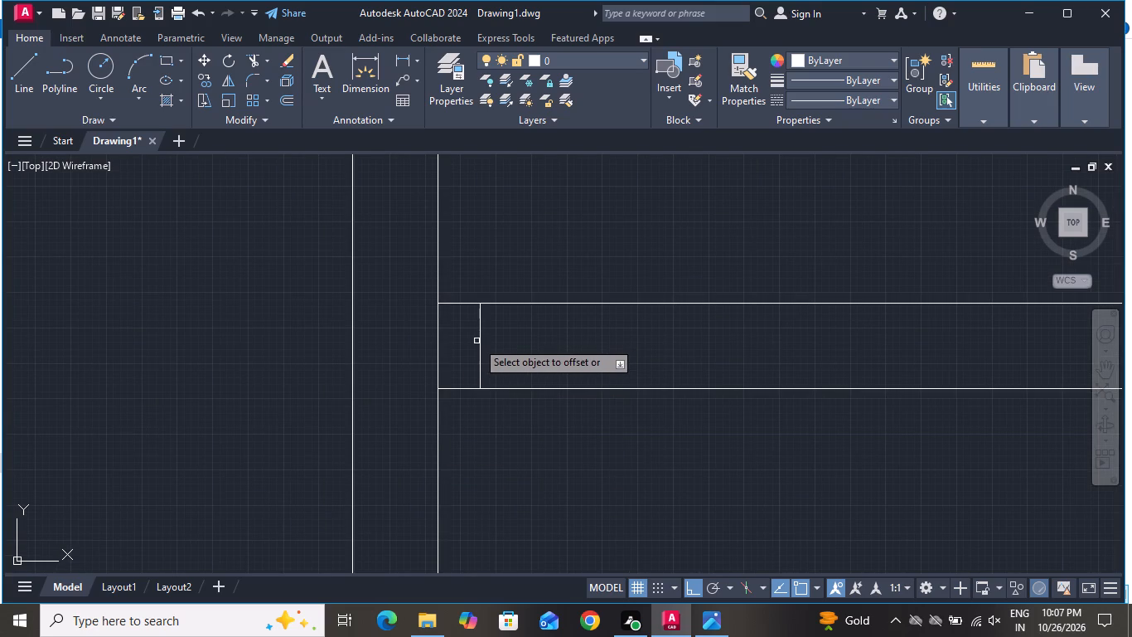
pyautogui.click(480, 339)
pyautogui.click(587, 338)
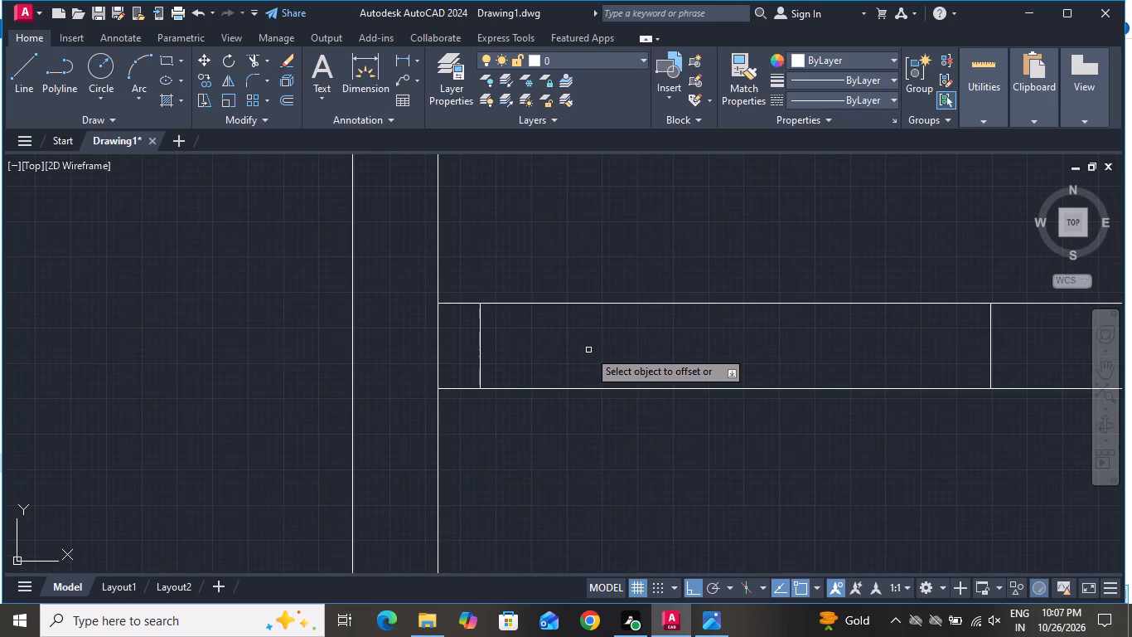
pyautogui.rightClick(588, 350)
pyautogui.click(596, 374)
# Draw a 3' vertical door leaf line upward from the midpoint of the left jamb.
pyautogui.scroll(-5, 530, 423)
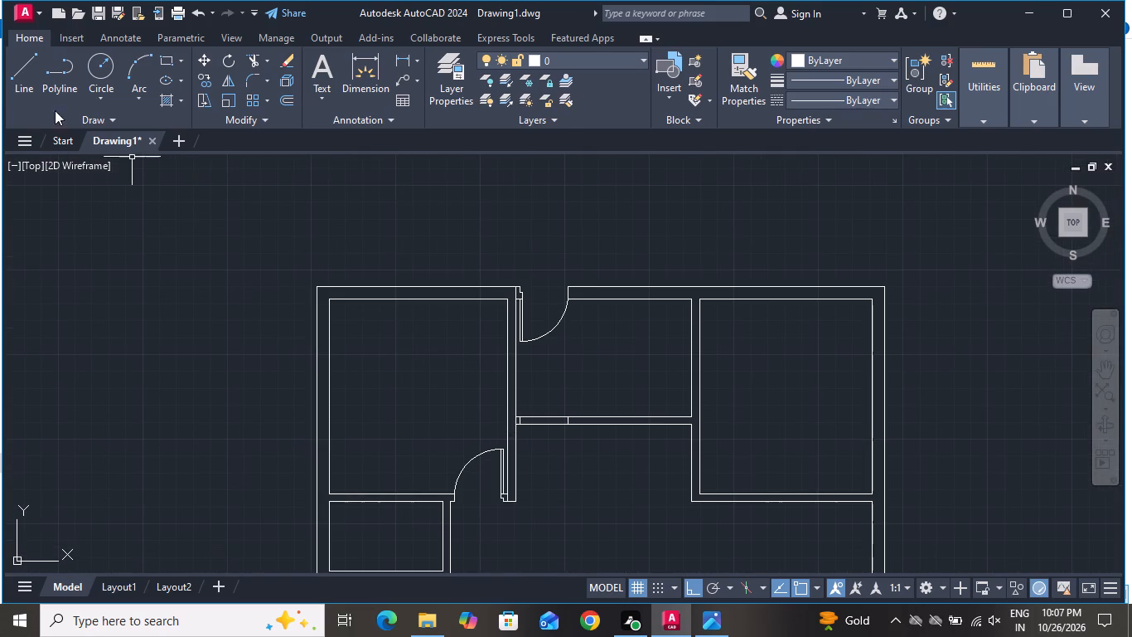
pyautogui.click(27, 67)
pyautogui.scroll(4, 502, 416)
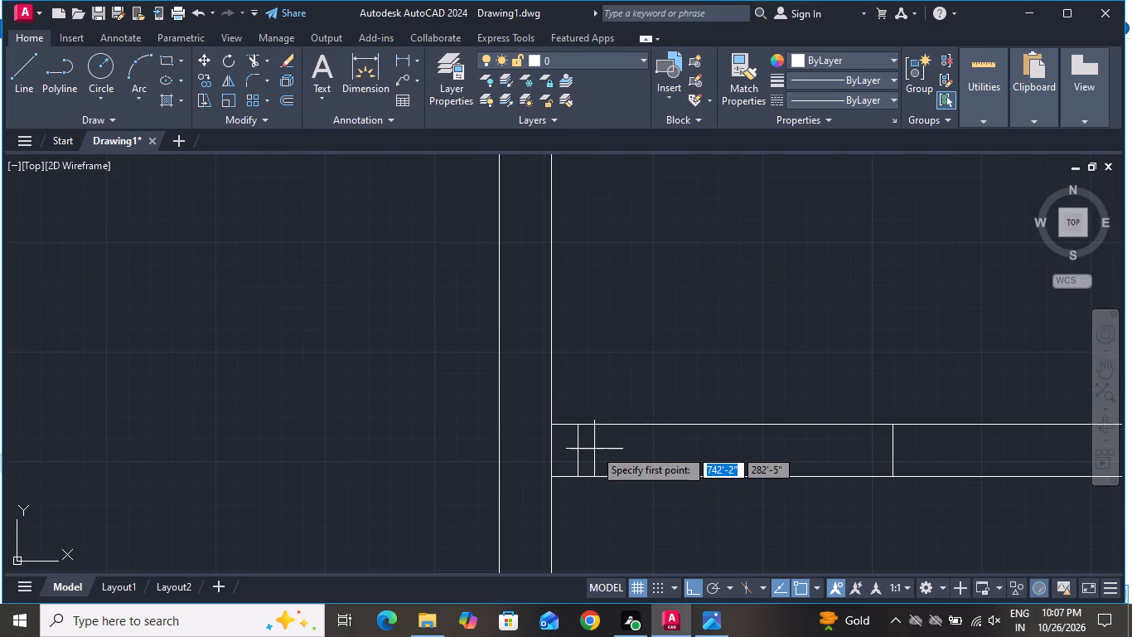
pyautogui.click(575, 453)
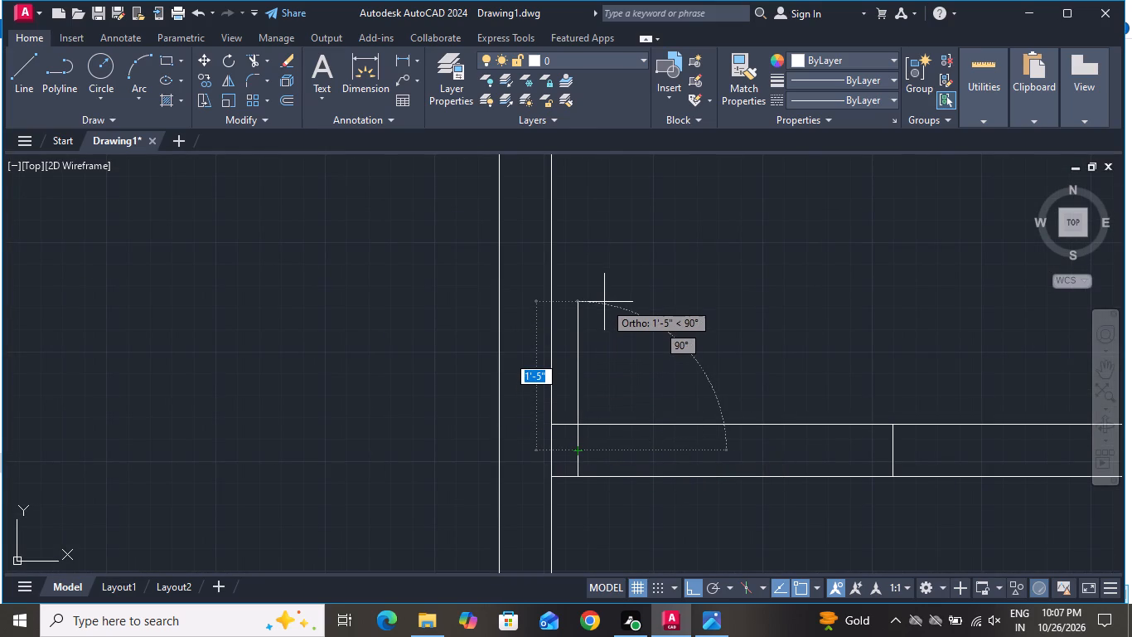
pyautogui.press('3')
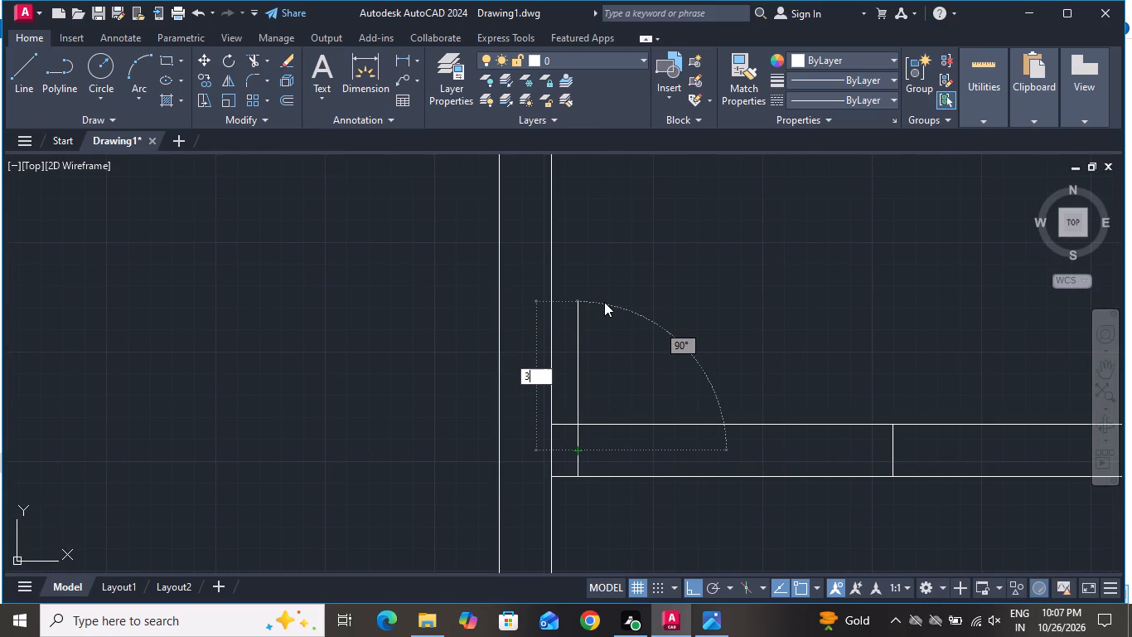
pyautogui.press("'")
pyautogui.press('Return')
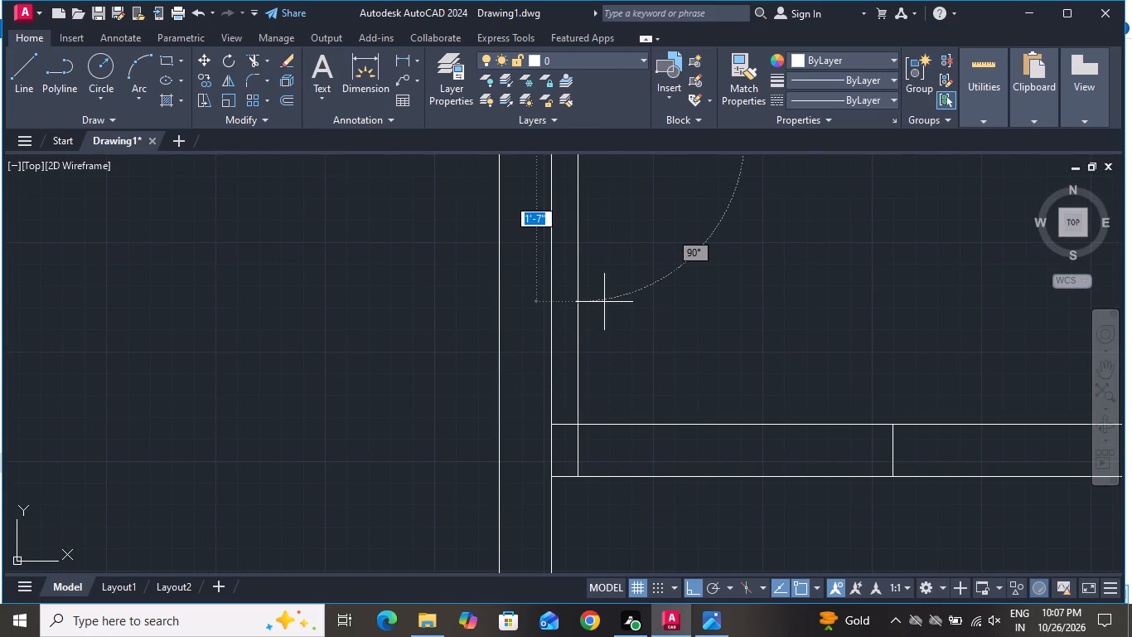
pyautogui.scroll(-3, 623, 349)
pyautogui.rightClick(696, 326)
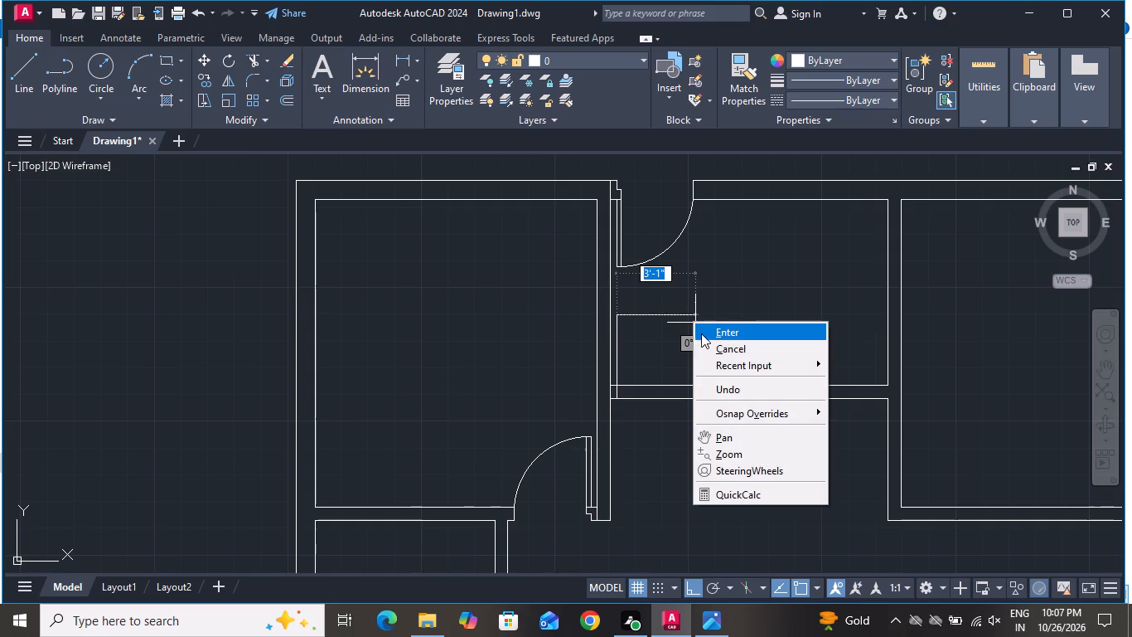
pyautogui.click(704, 352)
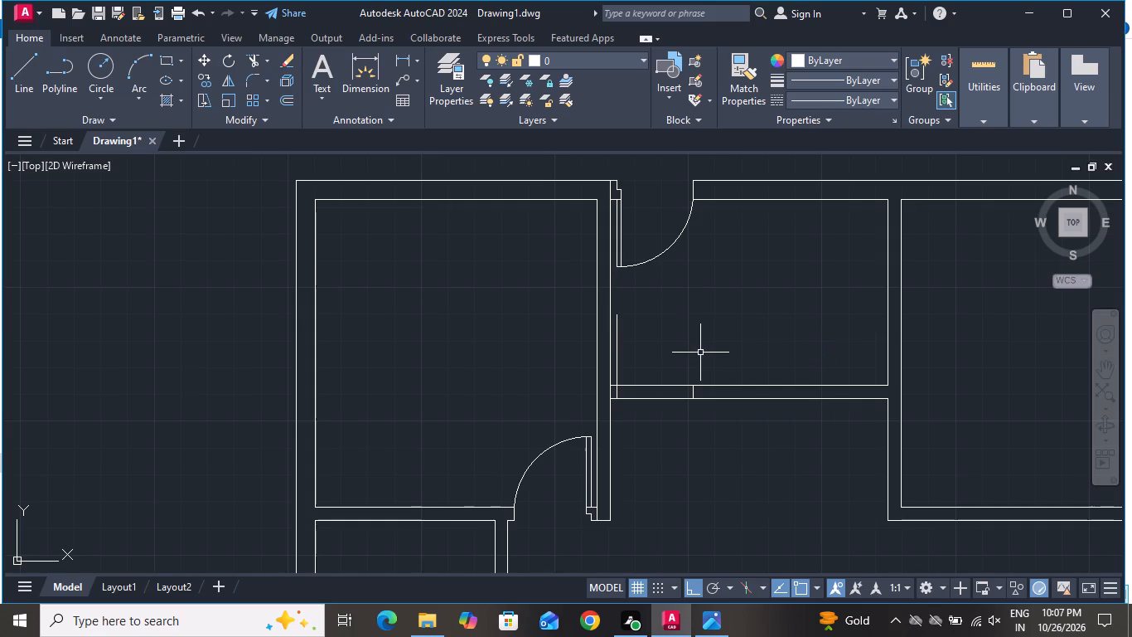
# Offset the new door leaf line 2" to the right to give the leaf its thickness.
pyautogui.write('o 2')
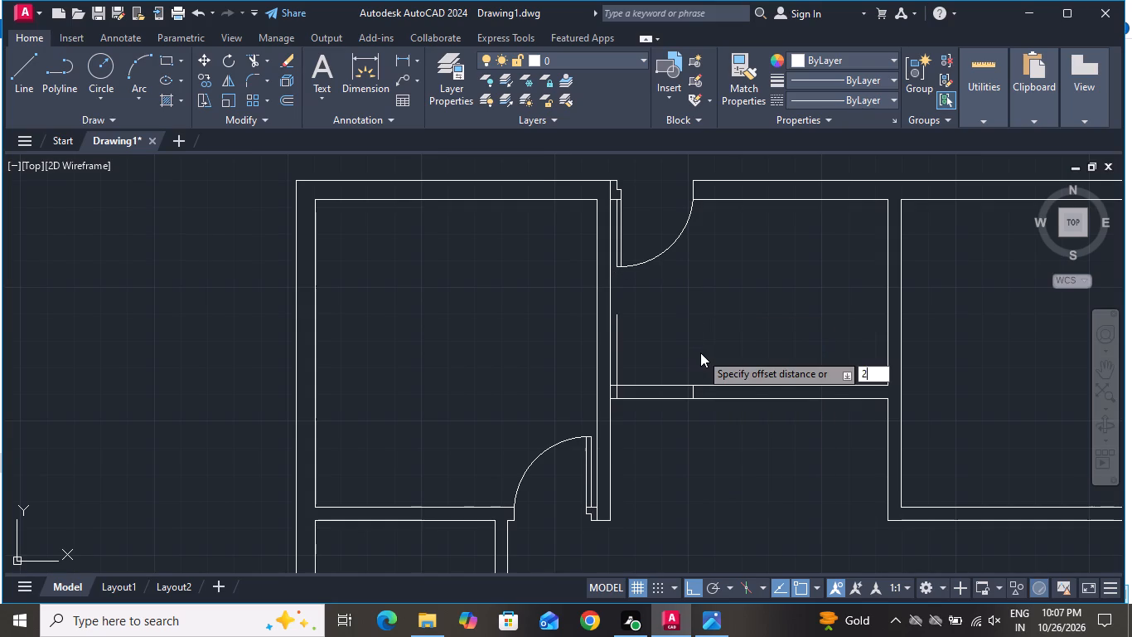
pyautogui.hotkey('shift', '"')
pyautogui.press('Return')
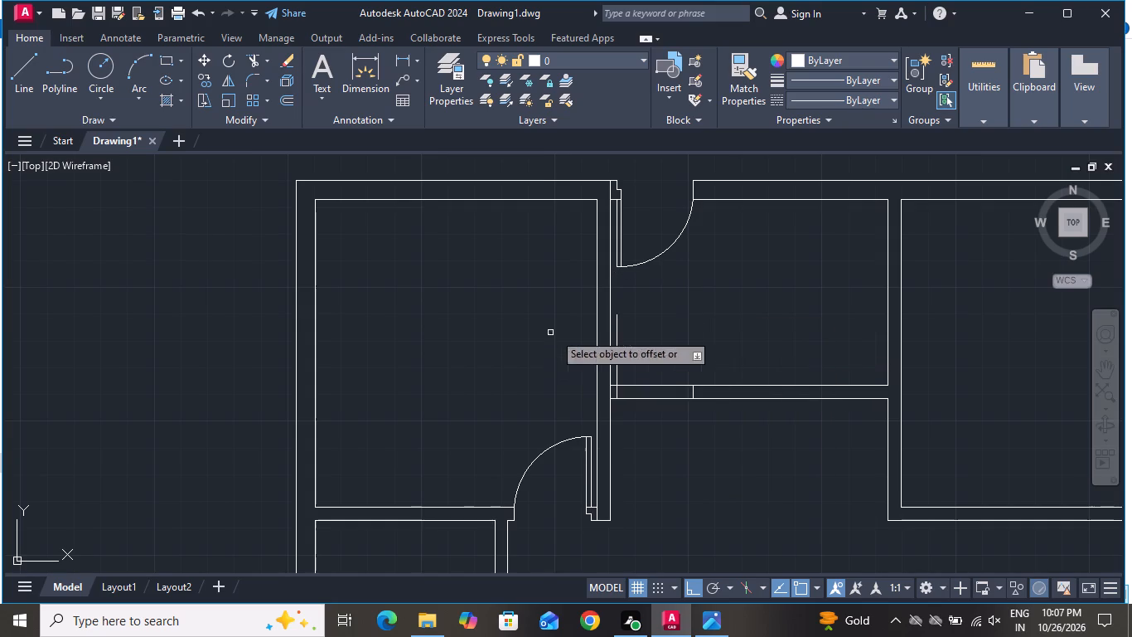
pyautogui.scroll(2, 646, 359)
pyautogui.click(569, 353)
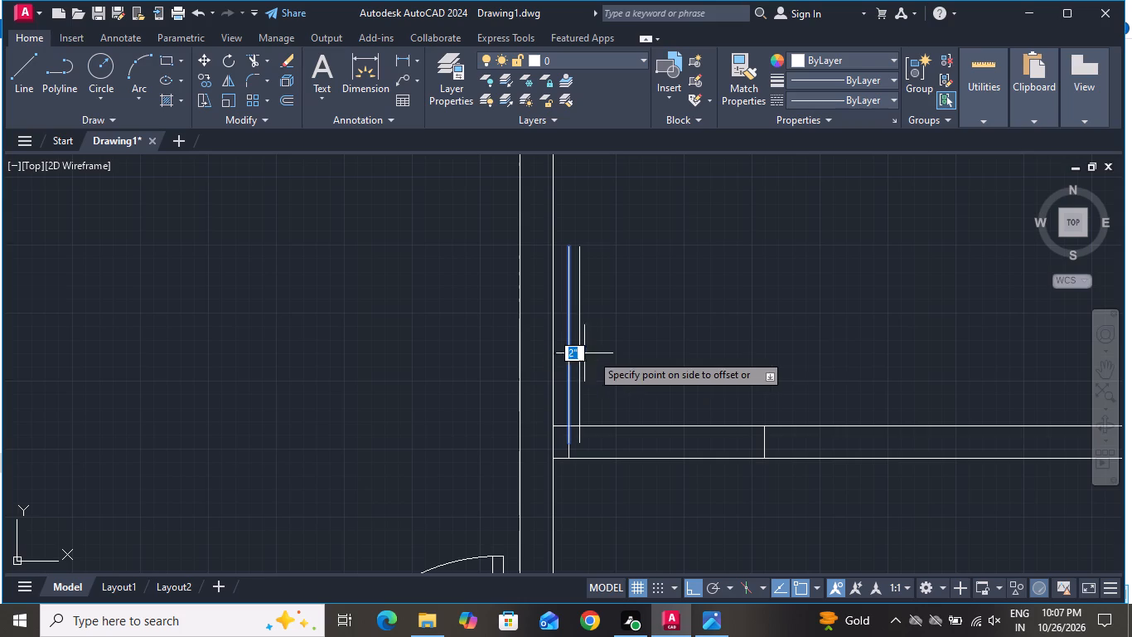
pyautogui.click(652, 347)
pyautogui.click(652, 347)
pyautogui.rightClick(657, 359)
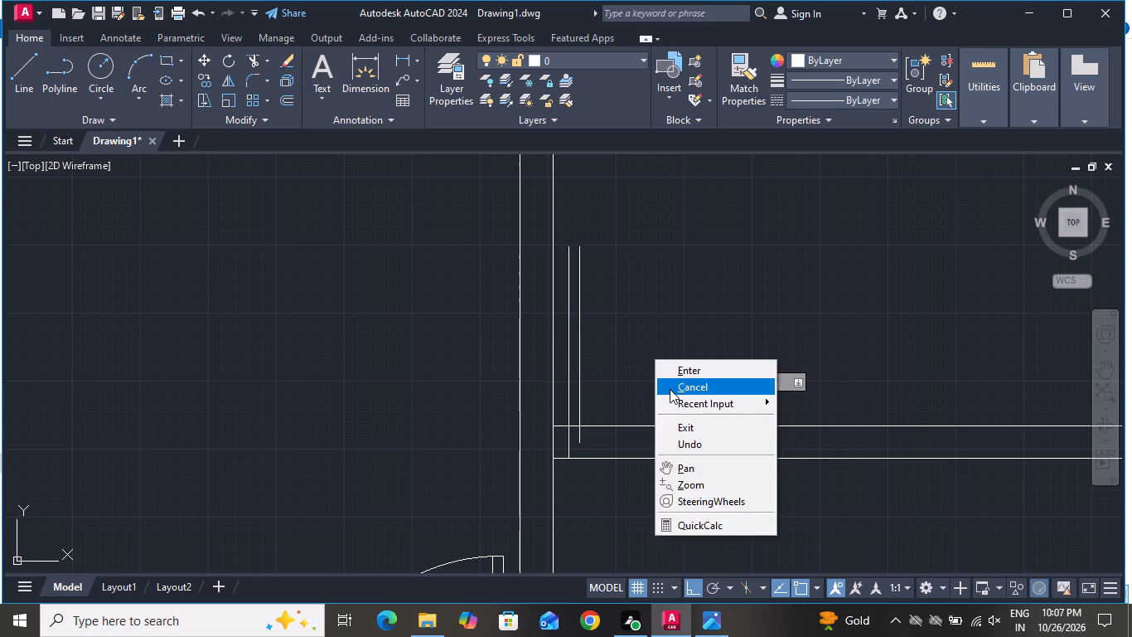
pyautogui.click(670, 390)
# Draw the door swing arc from the right jamb's midpoint through the leaf's upper right end to its upper left end.
pyautogui.press('a')
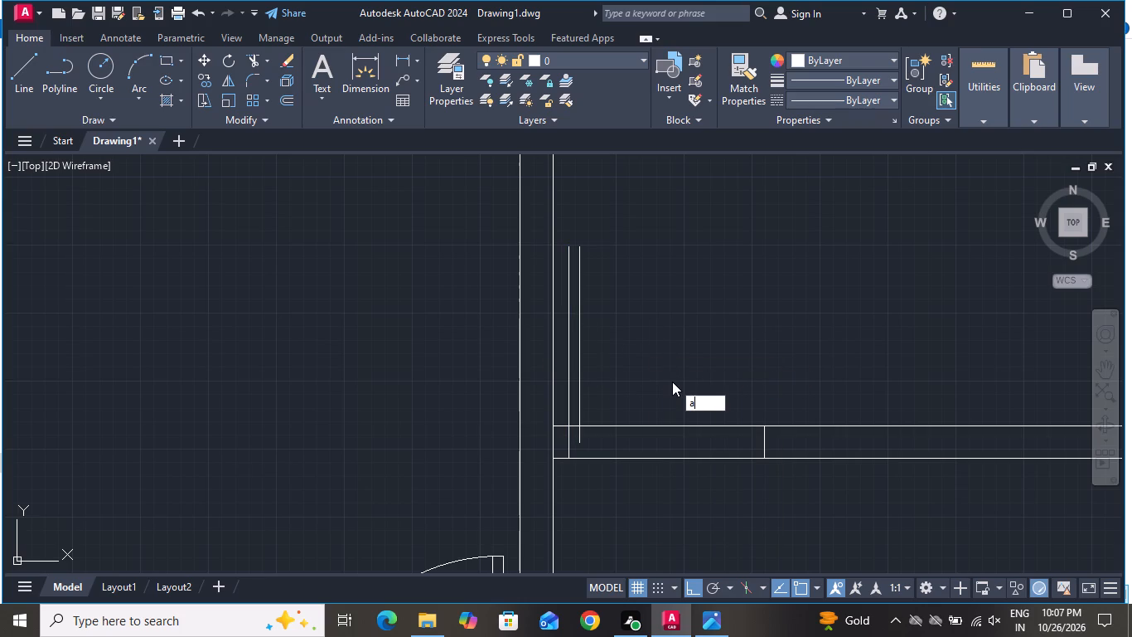
pyautogui.press('space')
pyautogui.click(769, 444)
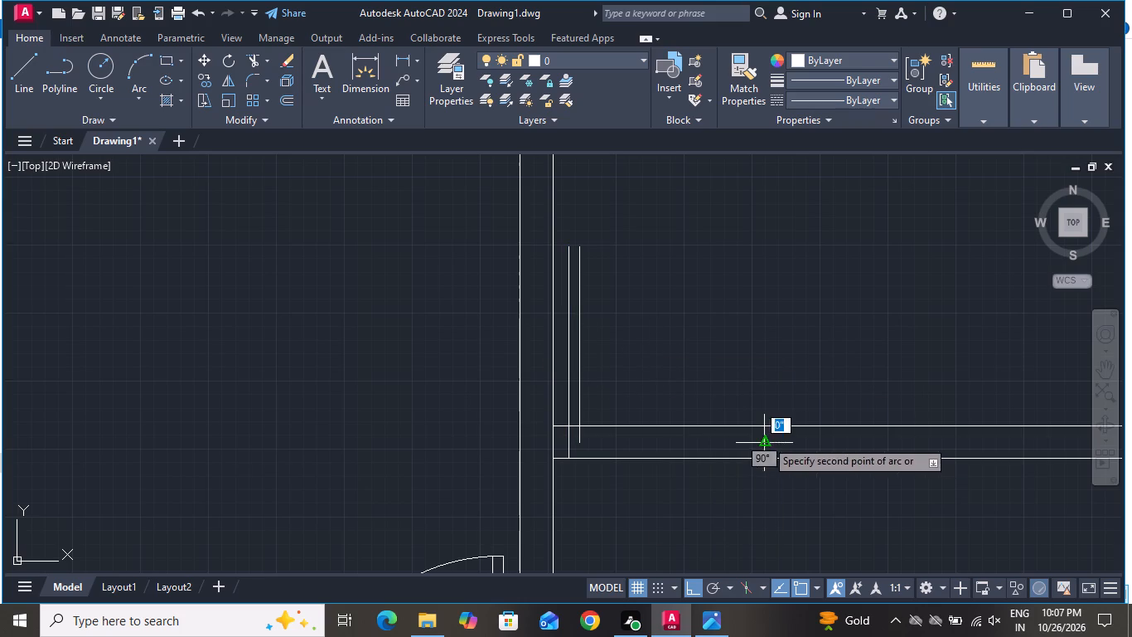
pyautogui.scroll(2, 595, 259)
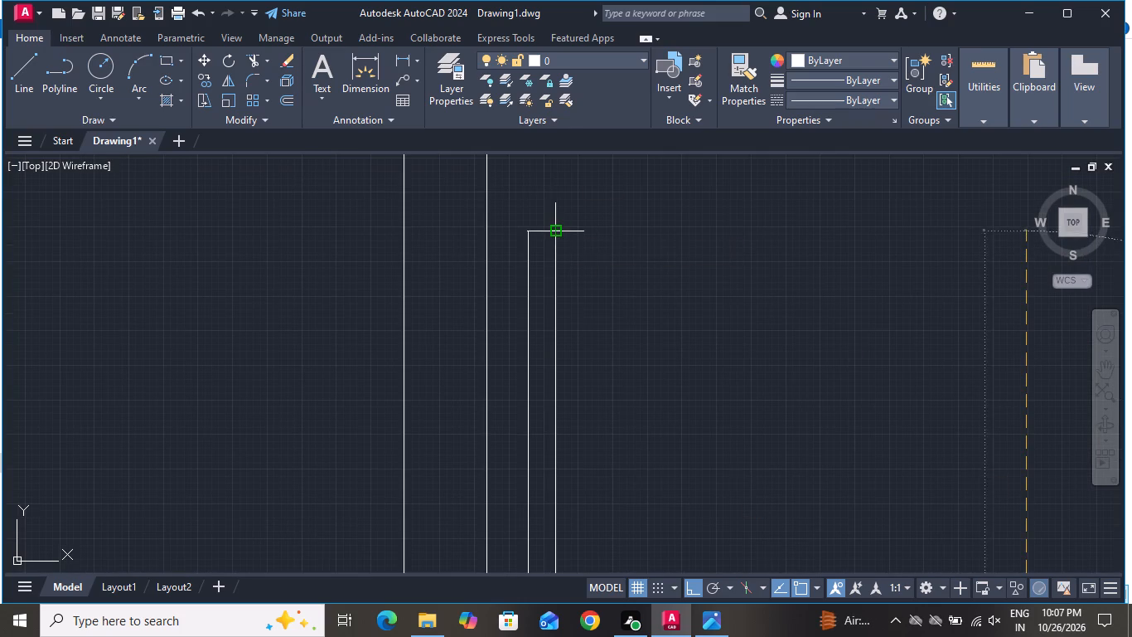
pyautogui.click(560, 231)
pyautogui.click(526, 231)
# Close the bottom of the door leaf with a 2" horizontal line between its two vertical lines.
pyautogui.scroll(-3, 602, 259)
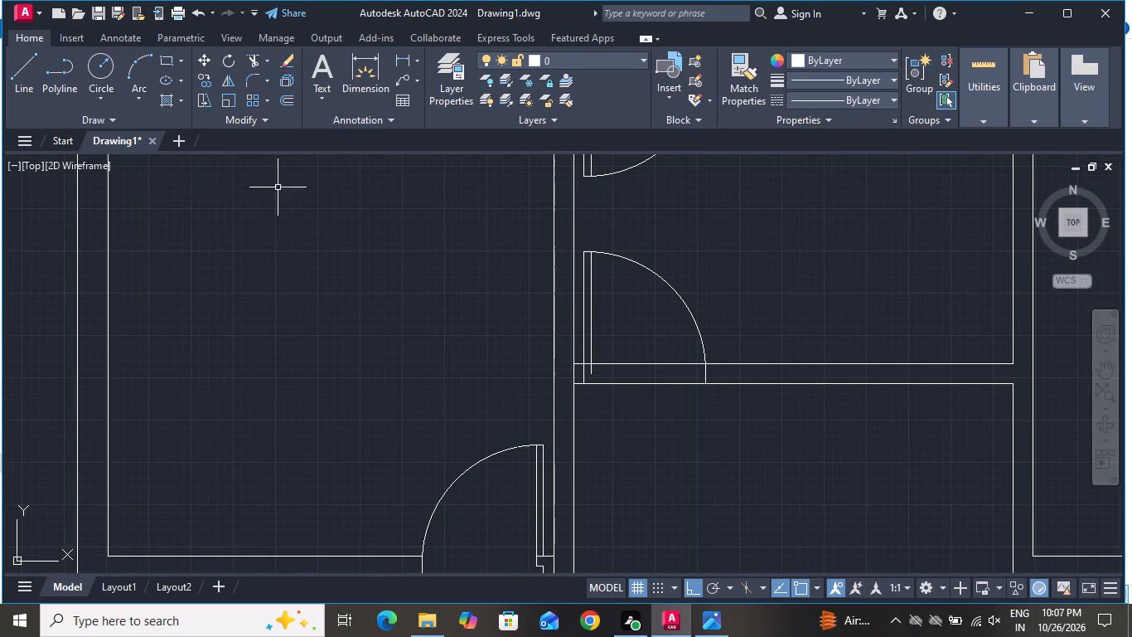
pyautogui.click(31, 75)
pyautogui.scroll(3, 599, 375)
pyautogui.click(556, 378)
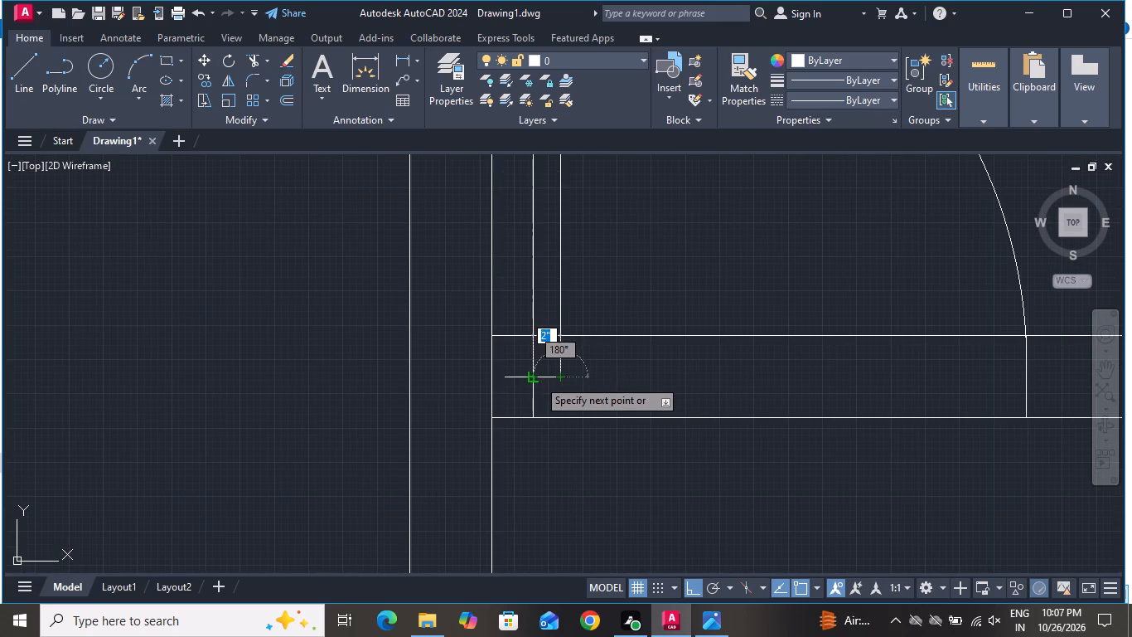
pyautogui.click(538, 379)
pyautogui.rightClick(540, 377)
pyautogui.click(578, 405)
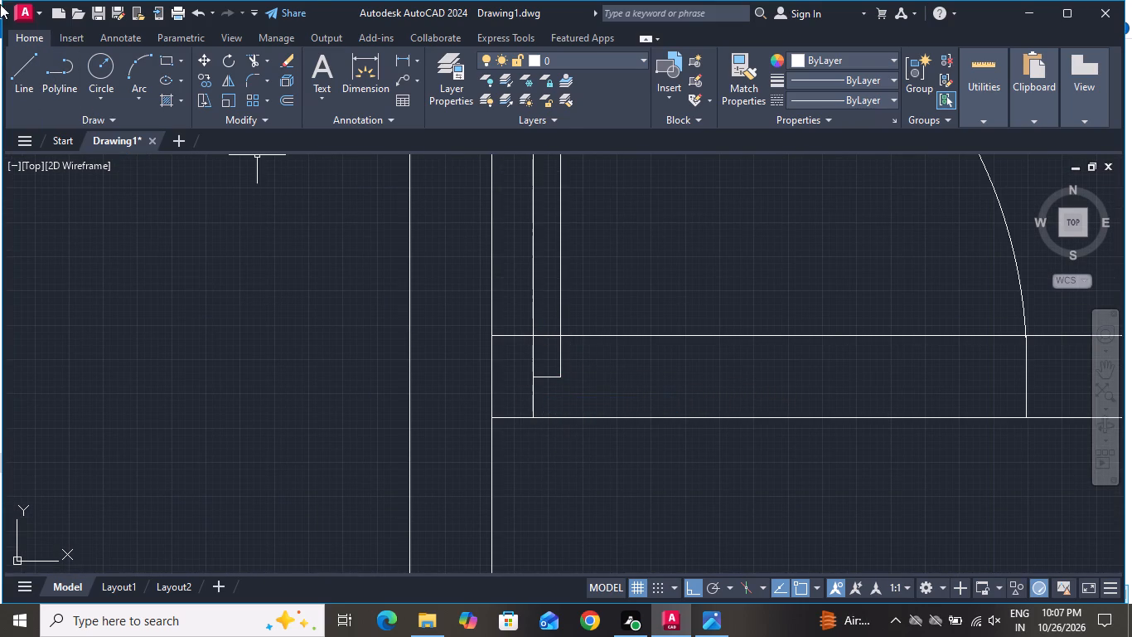
# Trim the leaf's overlapping left line segment inside the partition and both partition lines across the door opening.
pyautogui.click(254, 62)
pyautogui.click(536, 349)
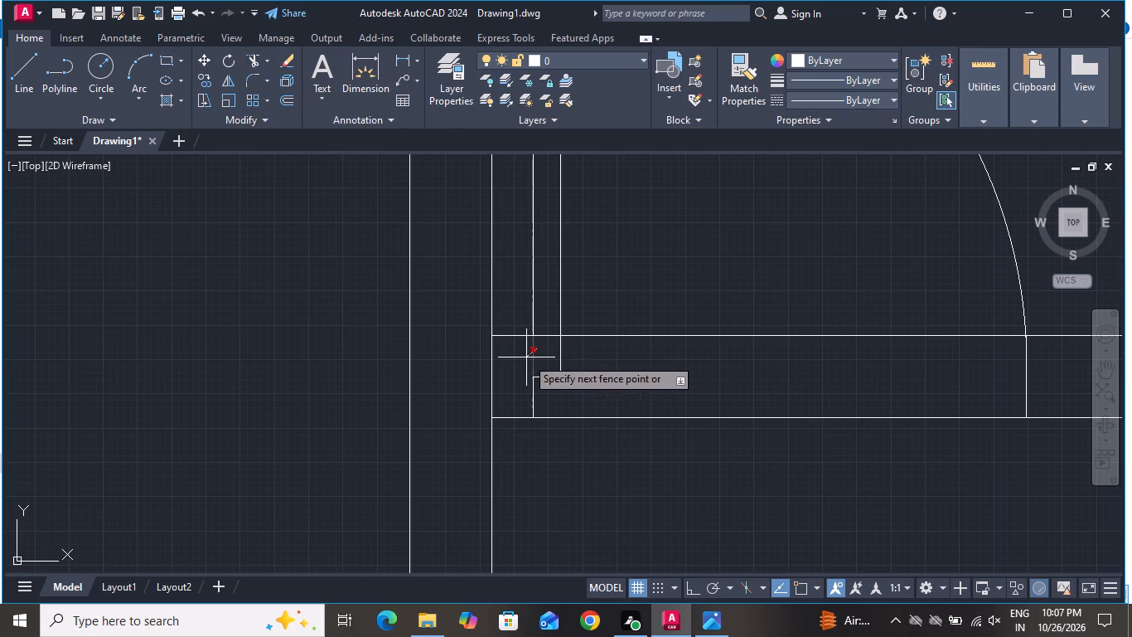
pyautogui.click(524, 358)
pyautogui.click(646, 320)
pyautogui.click(667, 458)
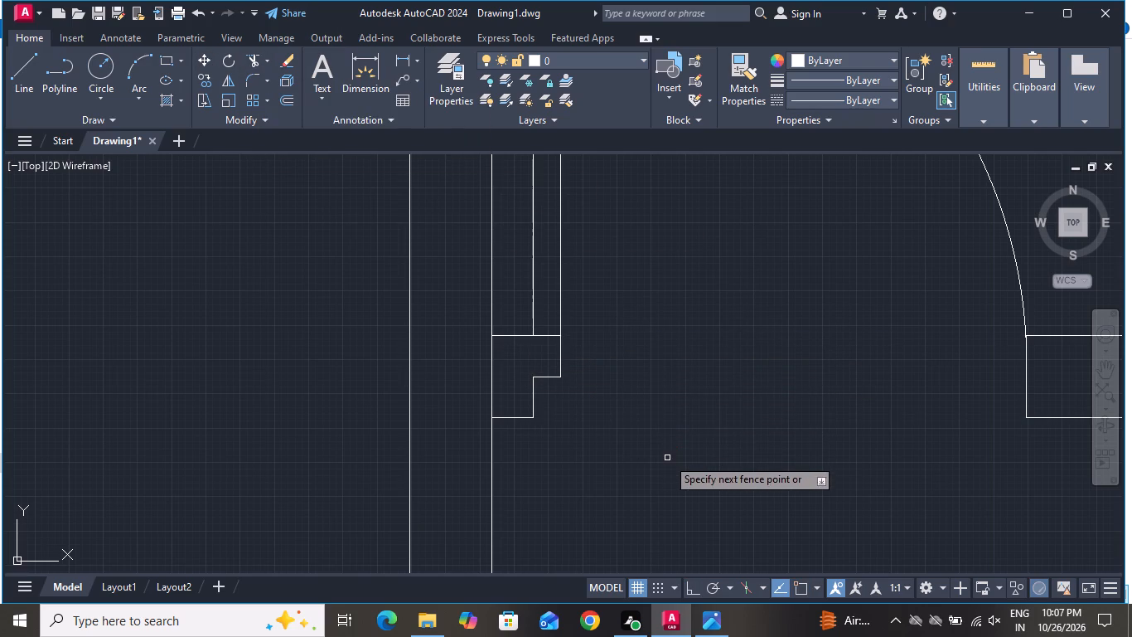
pyautogui.scroll(-3, 653, 430)
pyautogui.rightClick(737, 273)
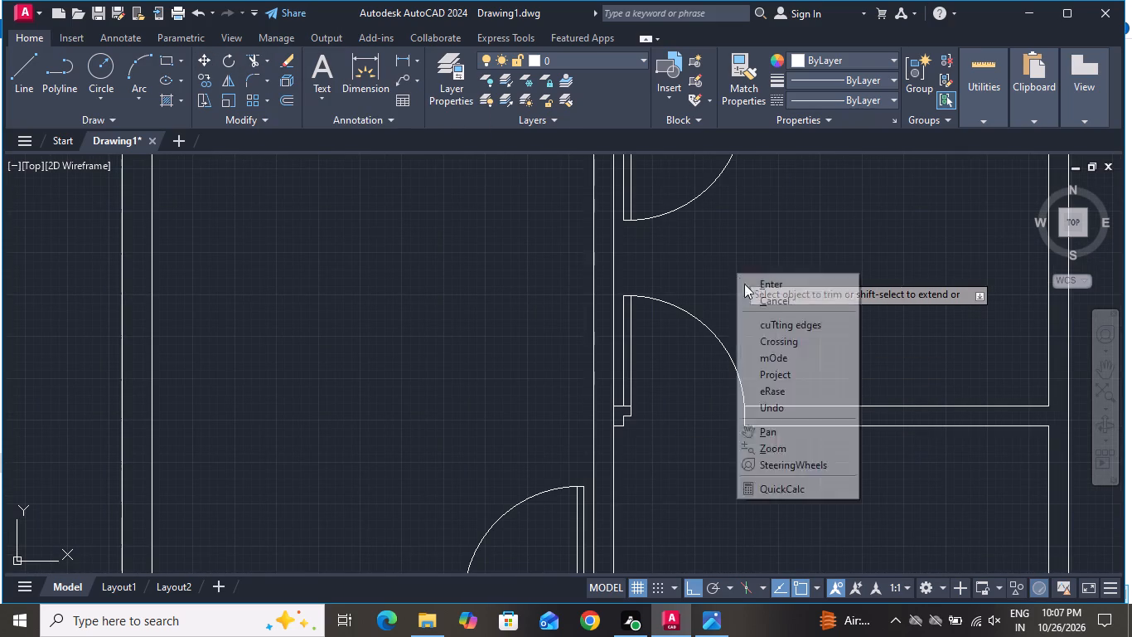
pyautogui.click(769, 309)
pyautogui.click(769, 299)
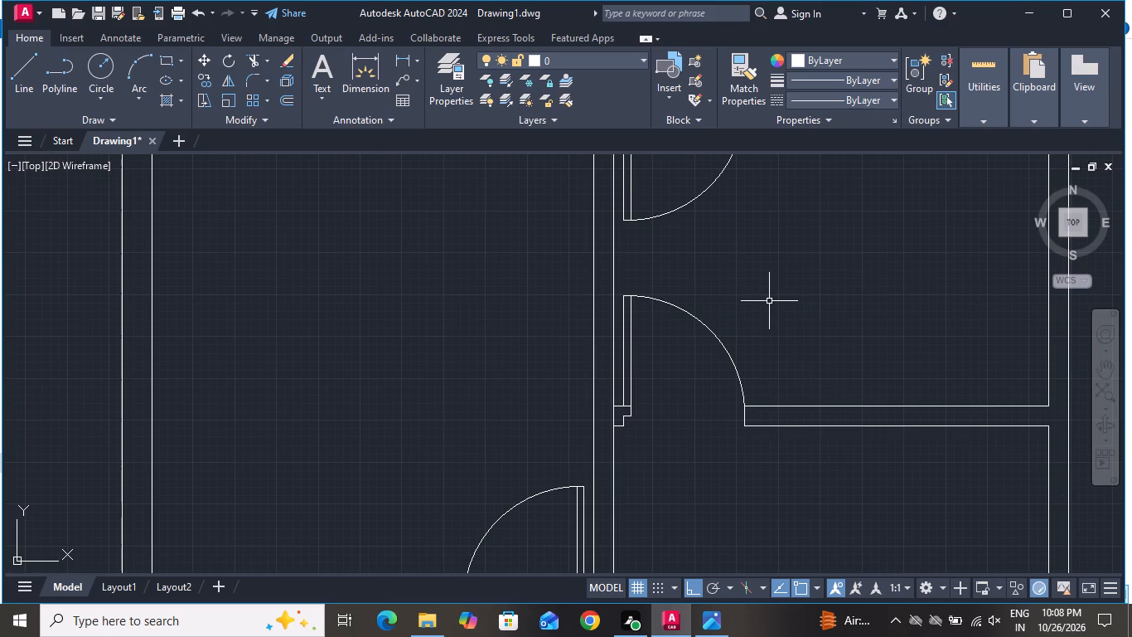
# Draw a vertical line across the 6" partition above the upper small left room, from that room's upper right inner corner.
pyautogui.click(20, 65)
pyautogui.scroll(-2, 310, 123)
pyautogui.scroll(-2, 509, 239)
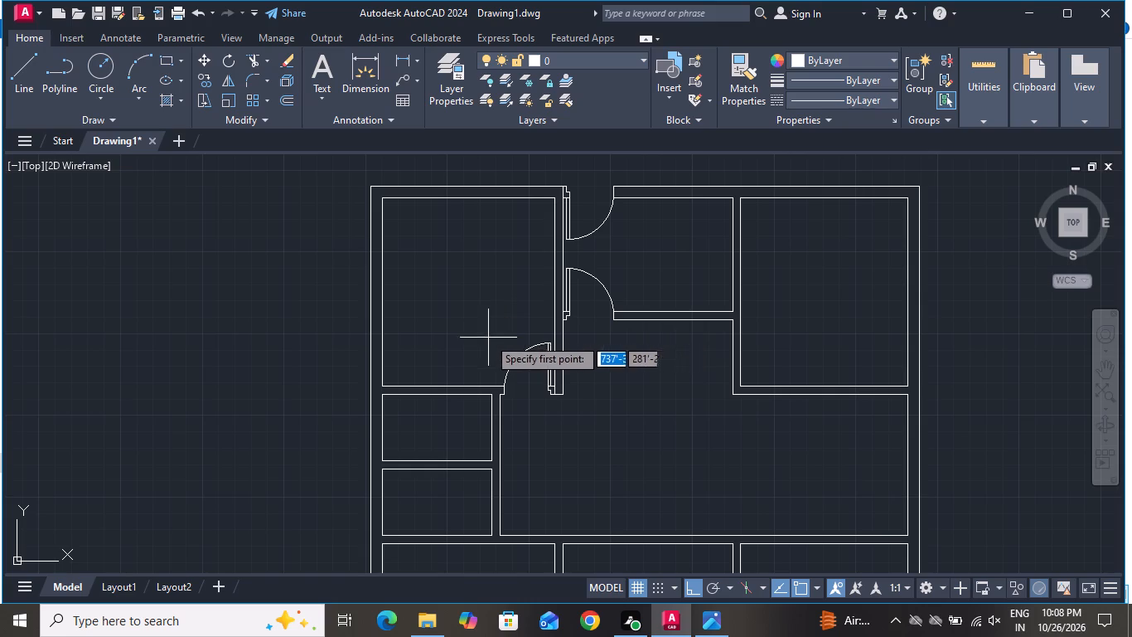
pyautogui.scroll(3, 475, 386)
pyautogui.click(531, 430)
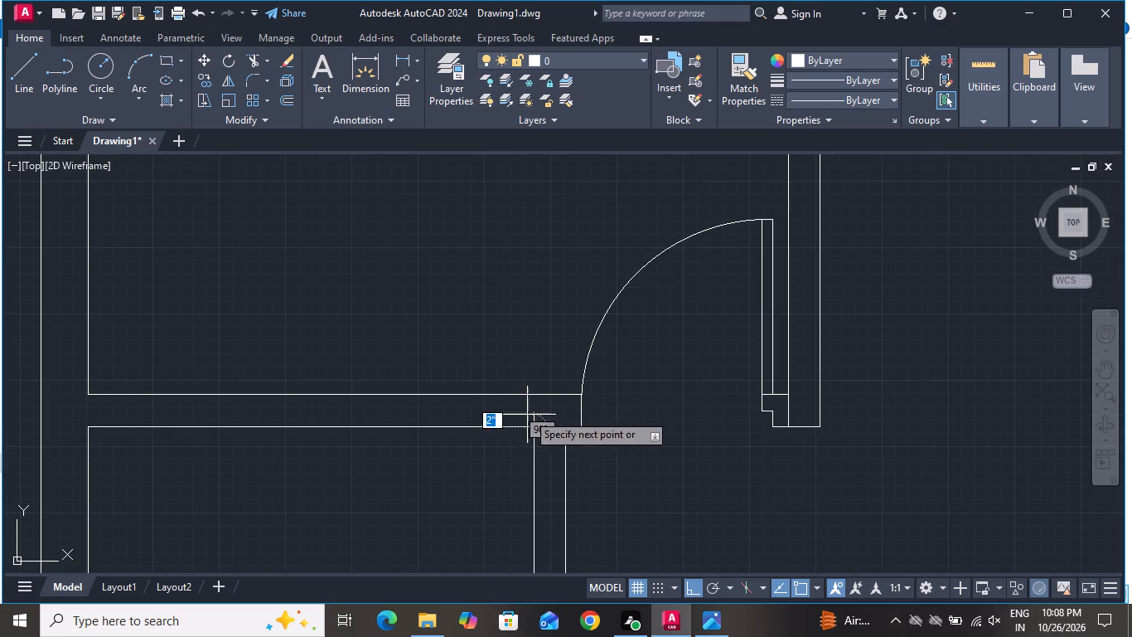
pyautogui.click(530, 395)
pyautogui.rightClick(532, 392)
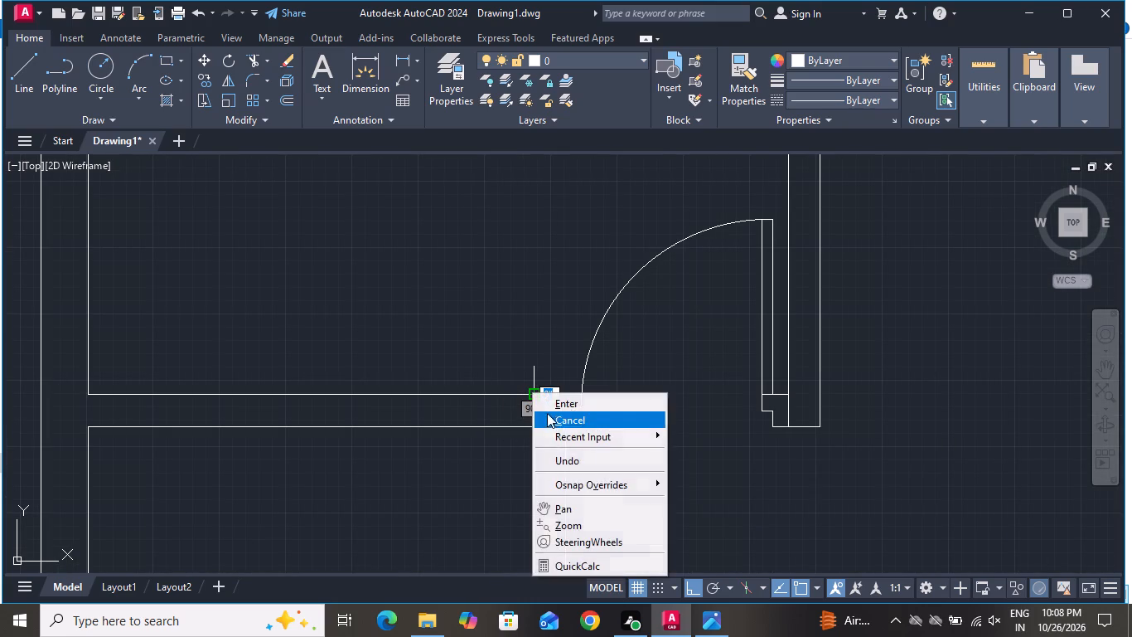
pyautogui.click(549, 424)
# Offset the new vertical line across the partition 3" to the left to mark the door's right jamb.
pyautogui.press('o')
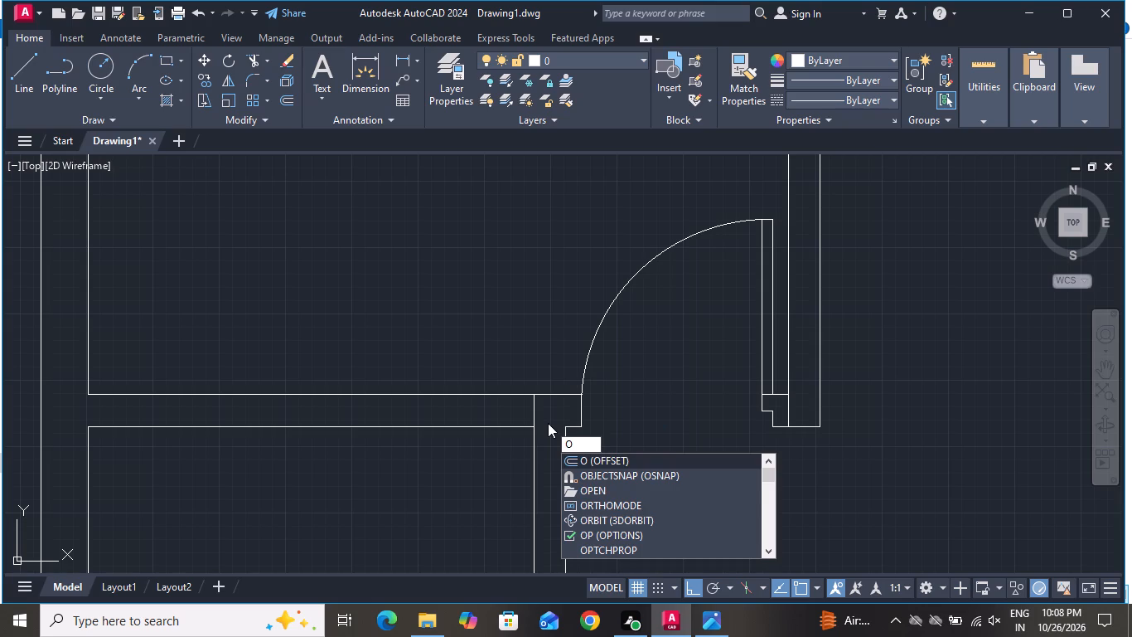
pyautogui.press('space')
pyautogui.press('3')
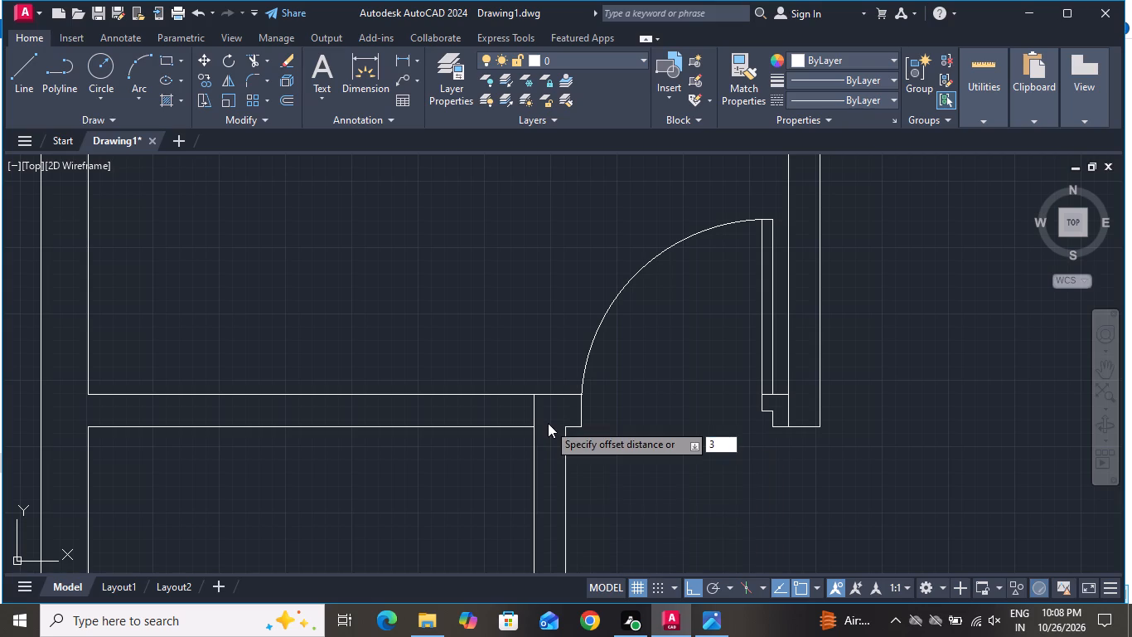
pyautogui.hotkey('shift', '"')
pyautogui.press('Return')
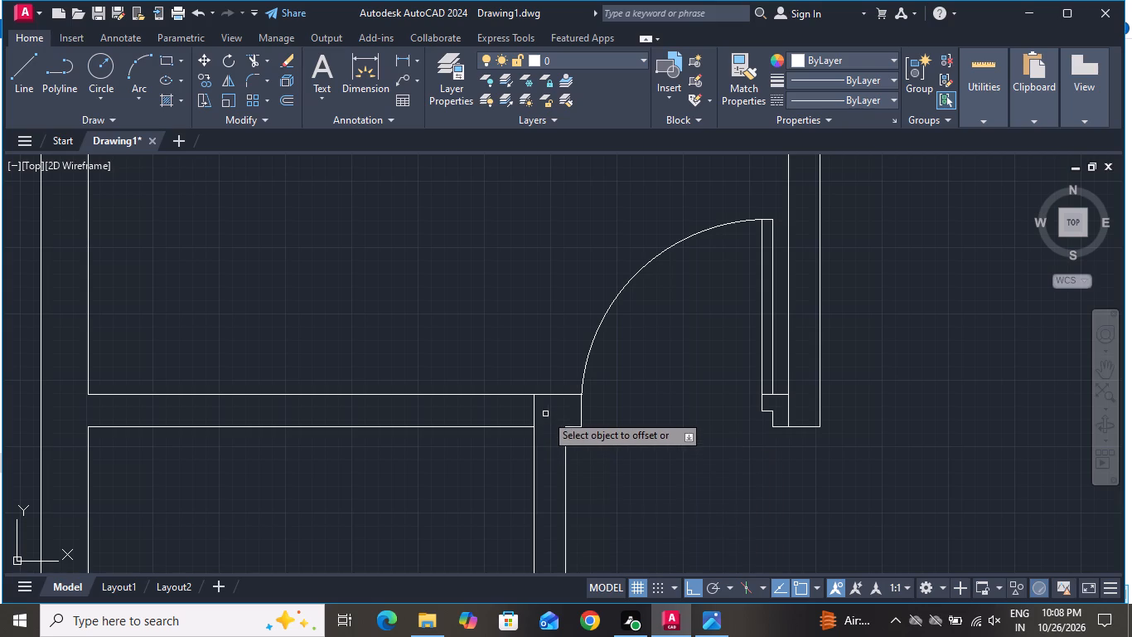
pyautogui.click(530, 403)
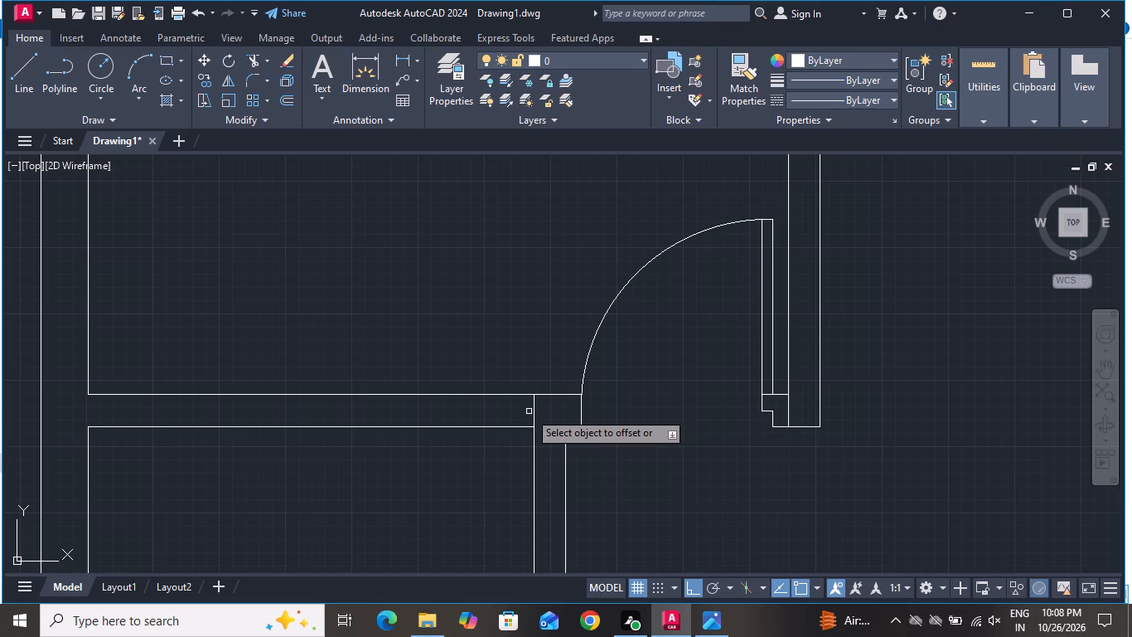
pyautogui.click(535, 406)
pyautogui.click(481, 413)
pyautogui.rightClick(481, 413)
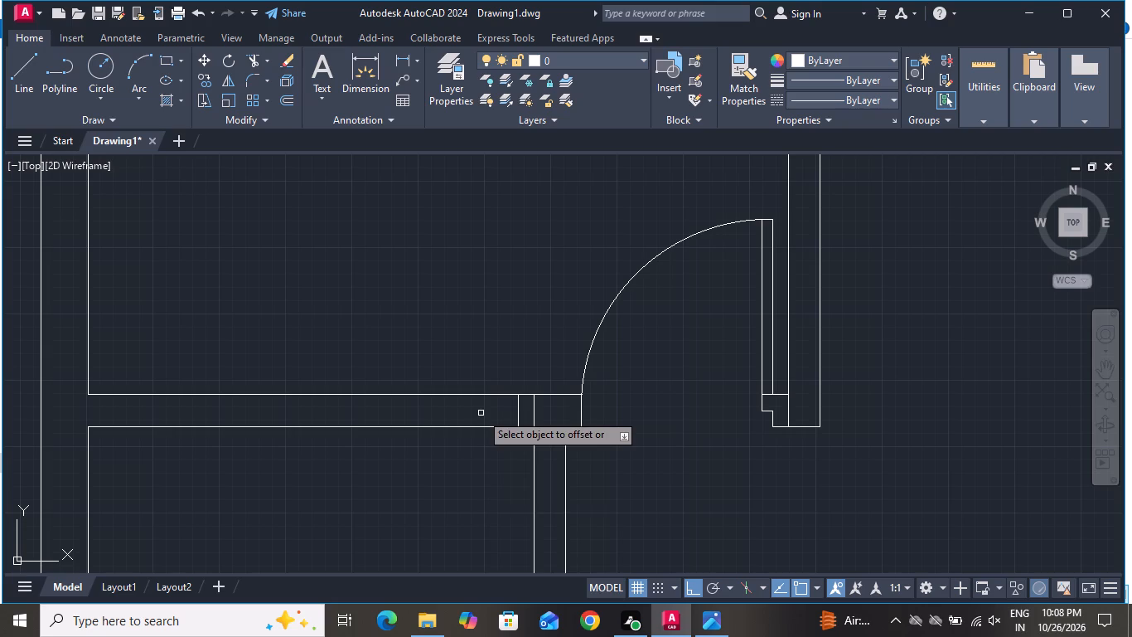
pyautogui.click(491, 445)
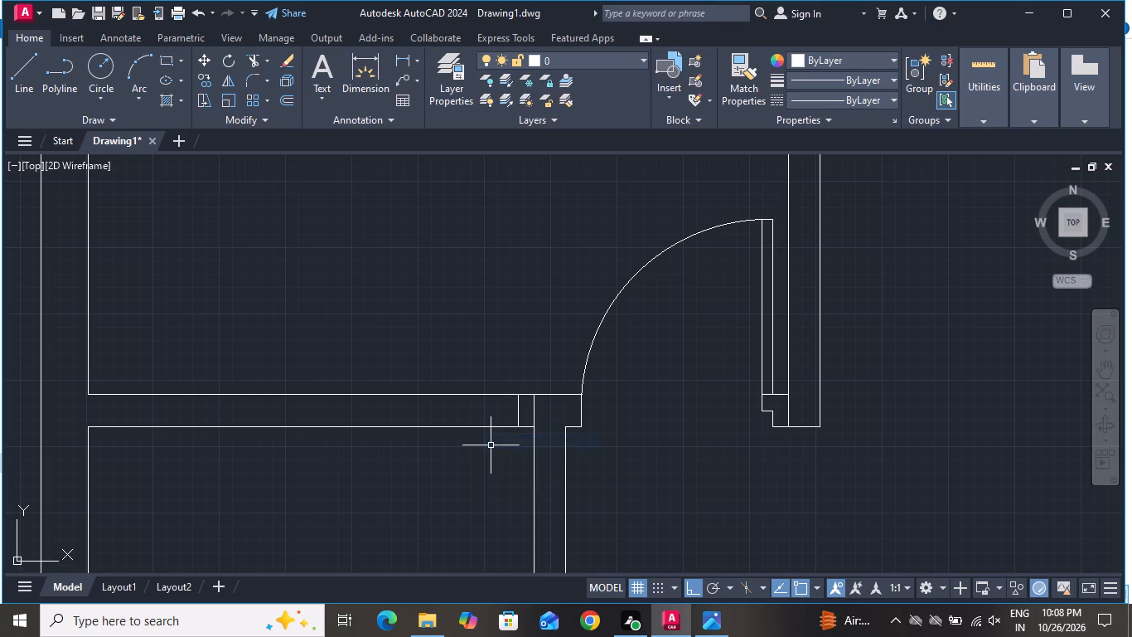
# Offset the right jamb line 2'6" to the left to mark the other side of the door opening.
pyautogui.press('o')
pyautogui.press('space')
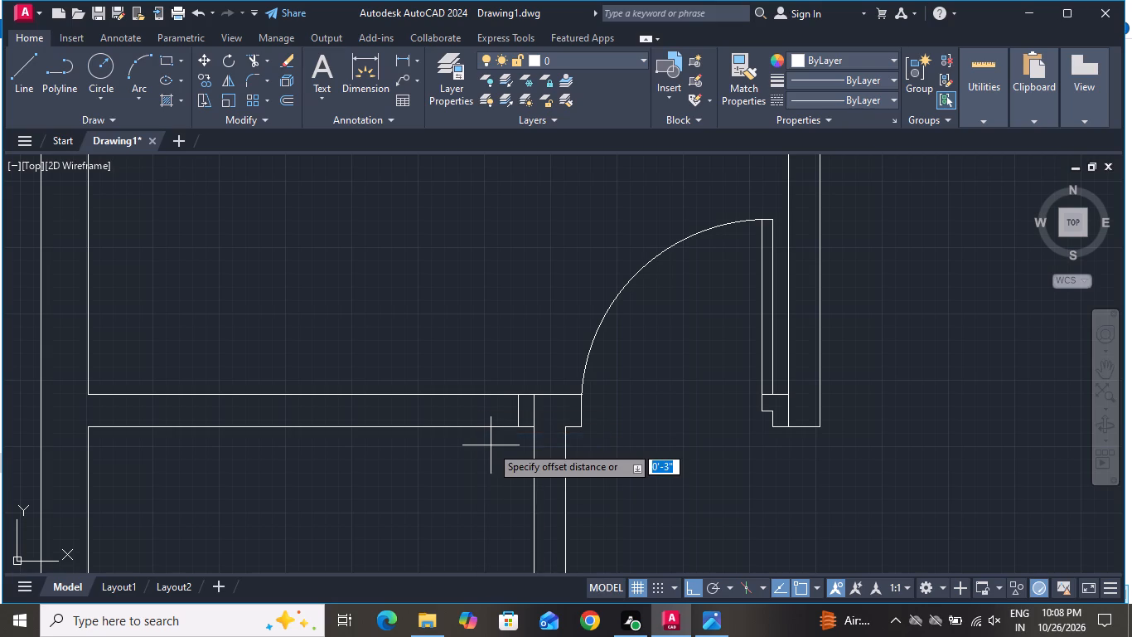
pyautogui.write("2'")
pyautogui.press('6')
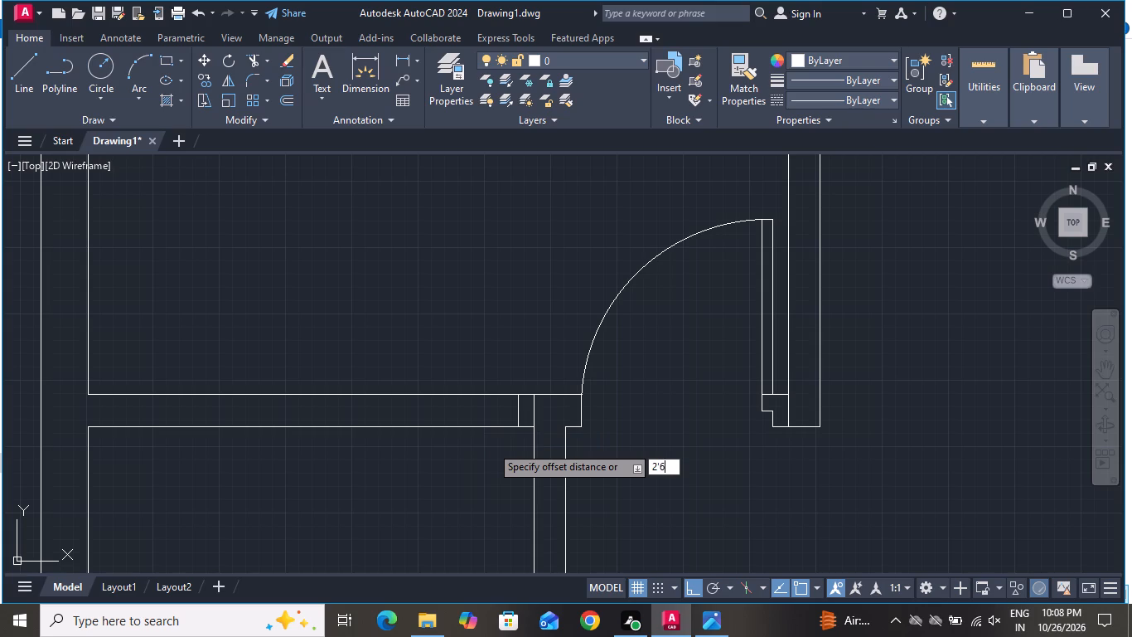
pyautogui.hotkey('shift', '"')
pyautogui.press('Return')
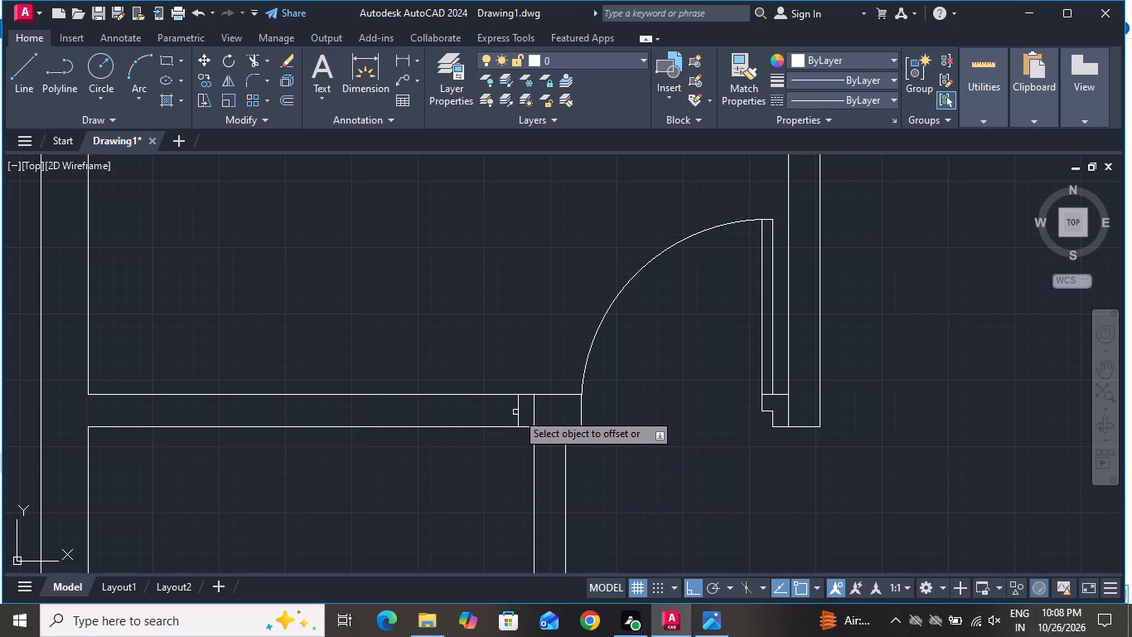
pyautogui.click(517, 409)
pyautogui.click(446, 414)
pyautogui.rightClick(446, 414)
pyautogui.click(457, 434)
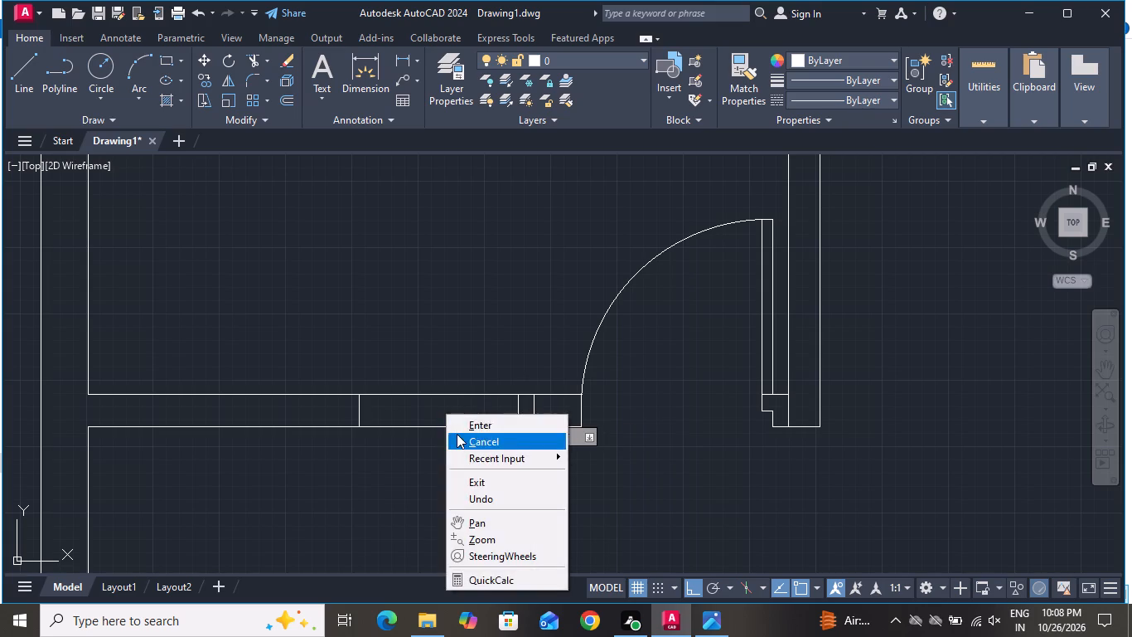
# Draw a 2'6" door leaf line straight down from the right jamb's midpoint into the small room.
pyautogui.click(28, 59)
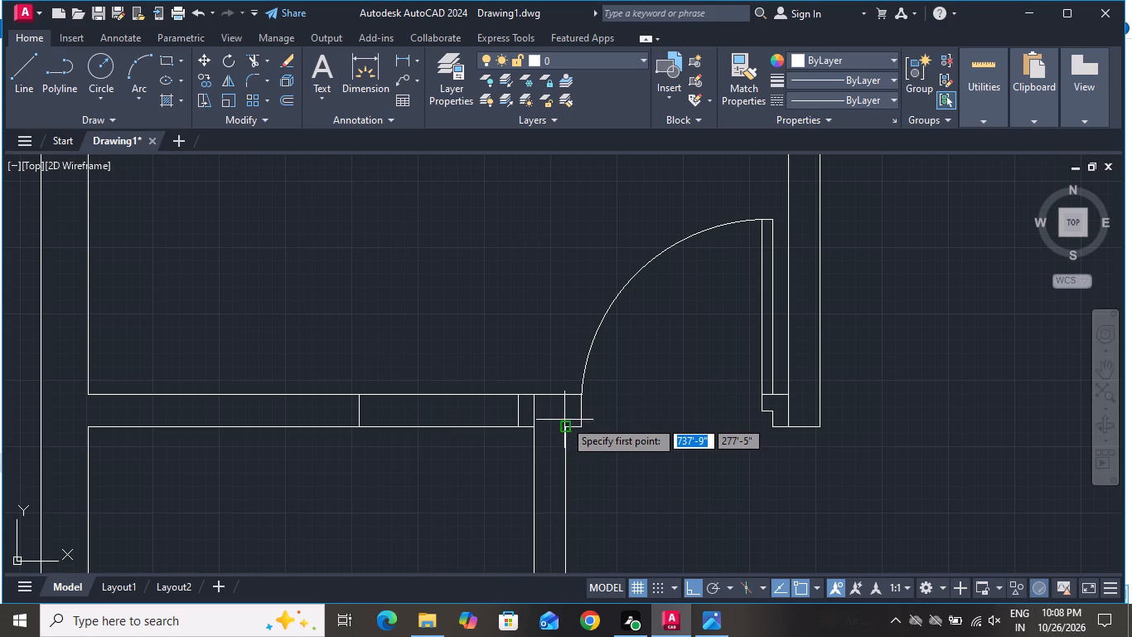
pyautogui.click(514, 411)
pyautogui.scroll(-2, 521, 445)
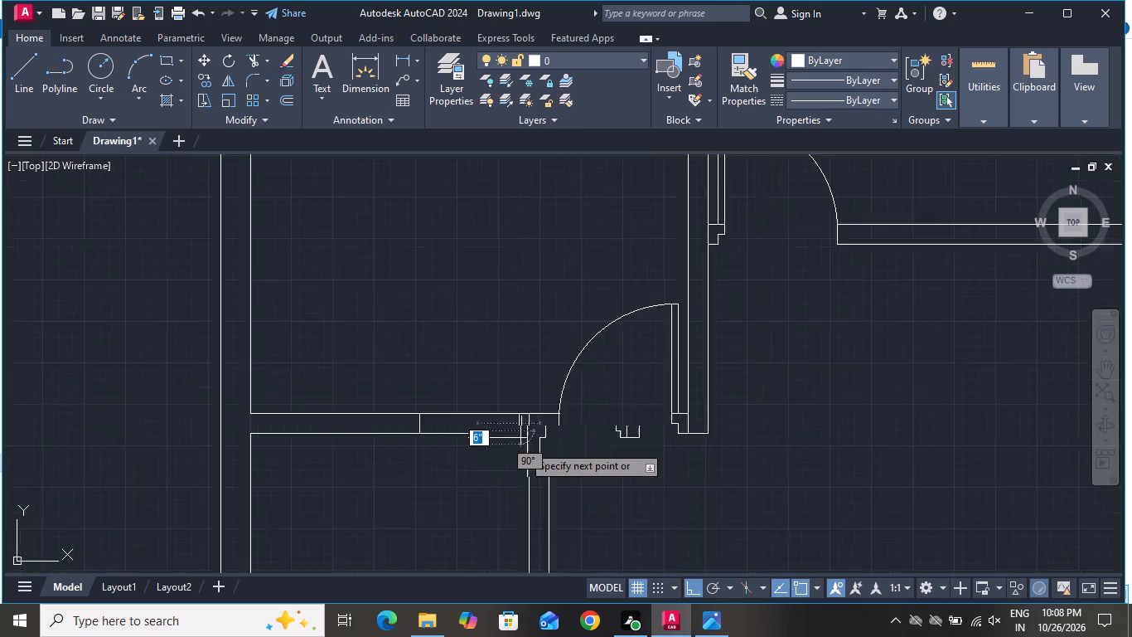
pyautogui.scroll(-1, 523, 445)
pyautogui.scroll(2, 529, 483)
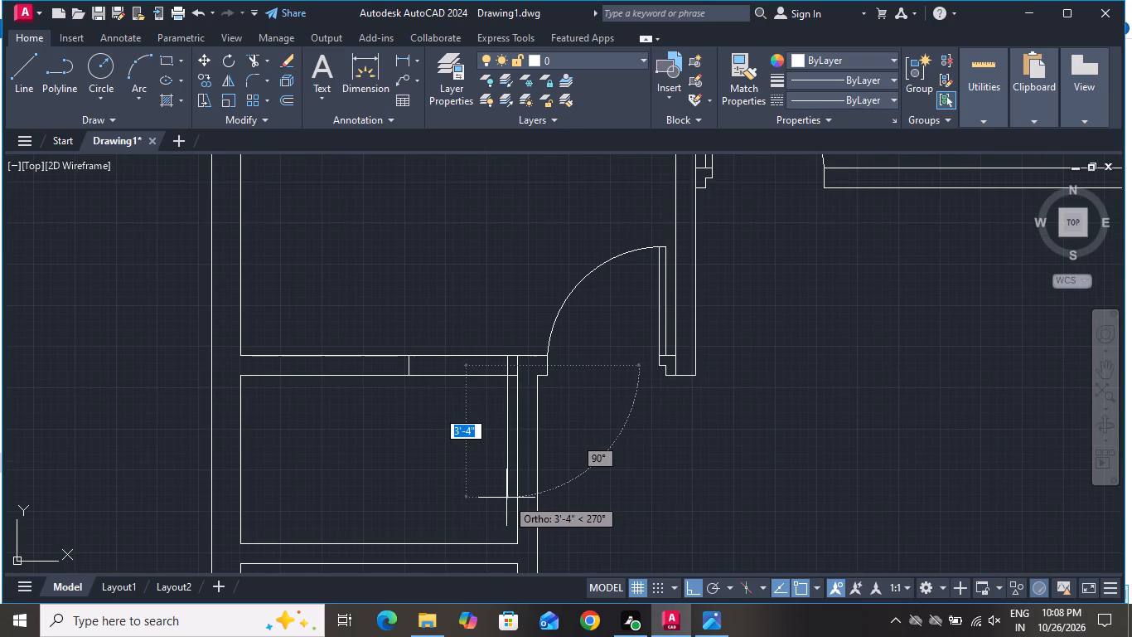
pyautogui.write("2'6")
pyautogui.hotkey('shift', '"')
pyautogui.press('Return')
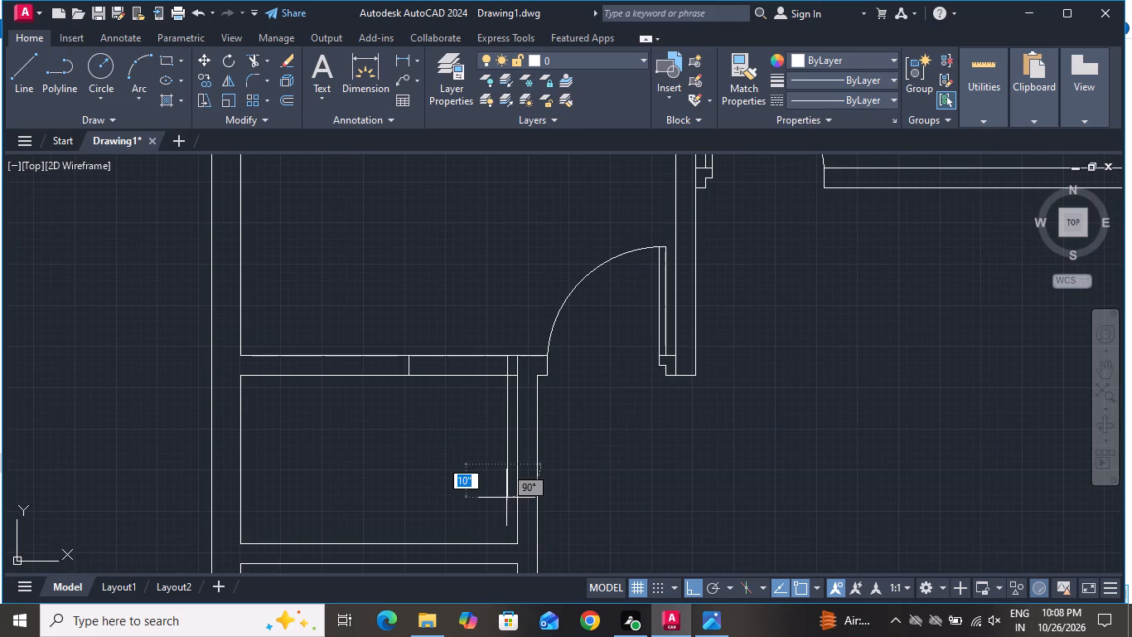
pyautogui.rightClick(371, 479)
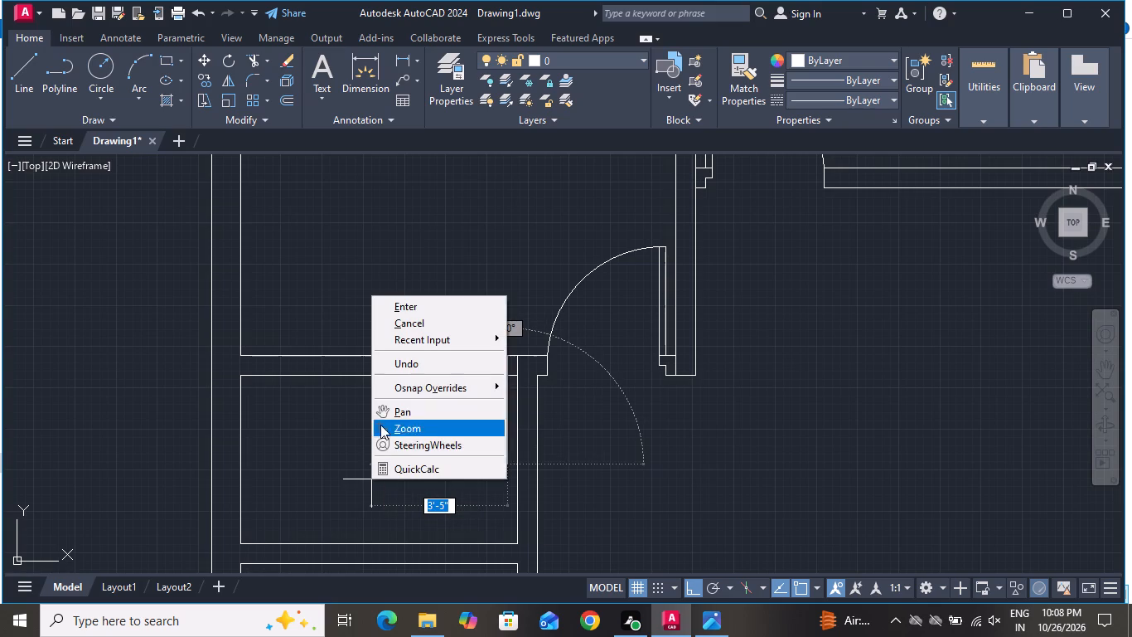
pyautogui.click(417, 318)
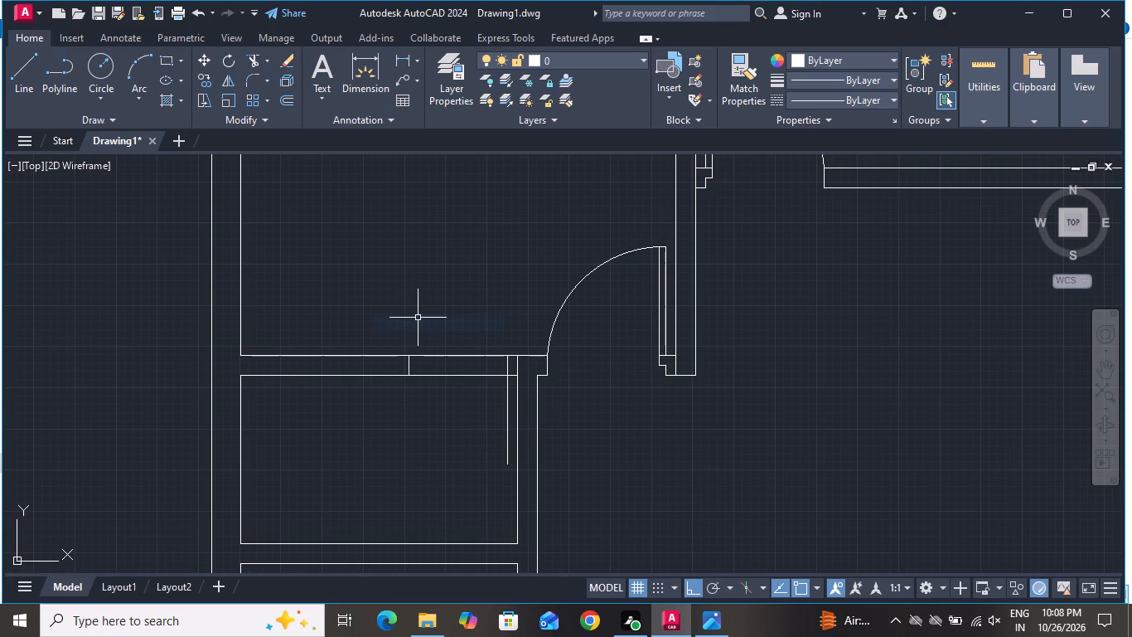
# Offset the new door leaf line 2" to the left to give the leaf its thickness.
pyautogui.write('o')
pyautogui.press('space')
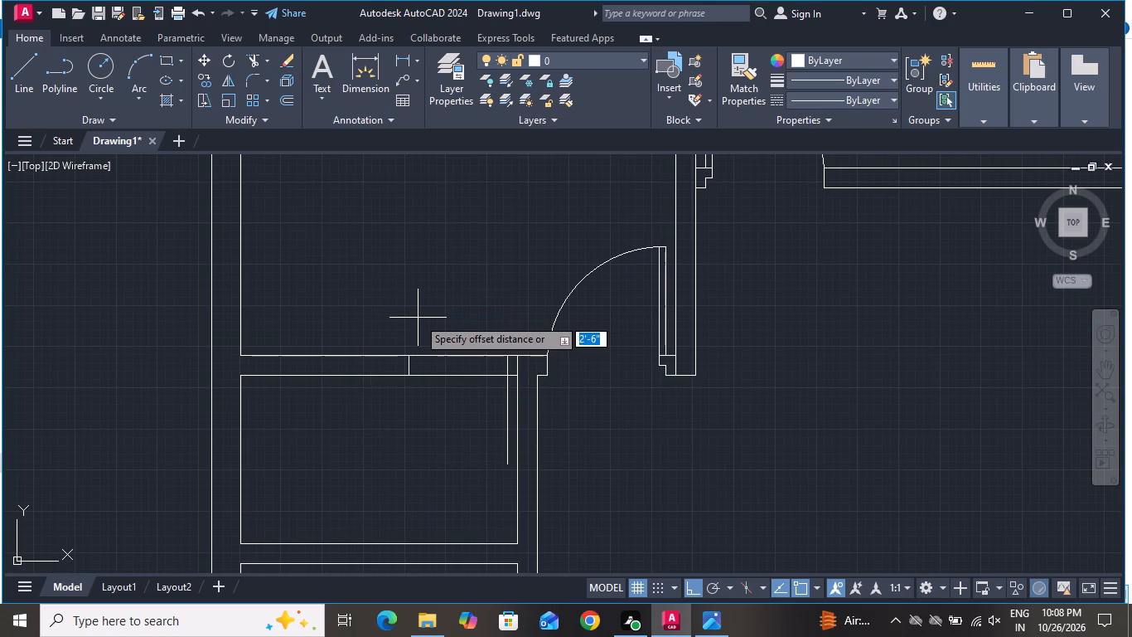
pyautogui.press('2')
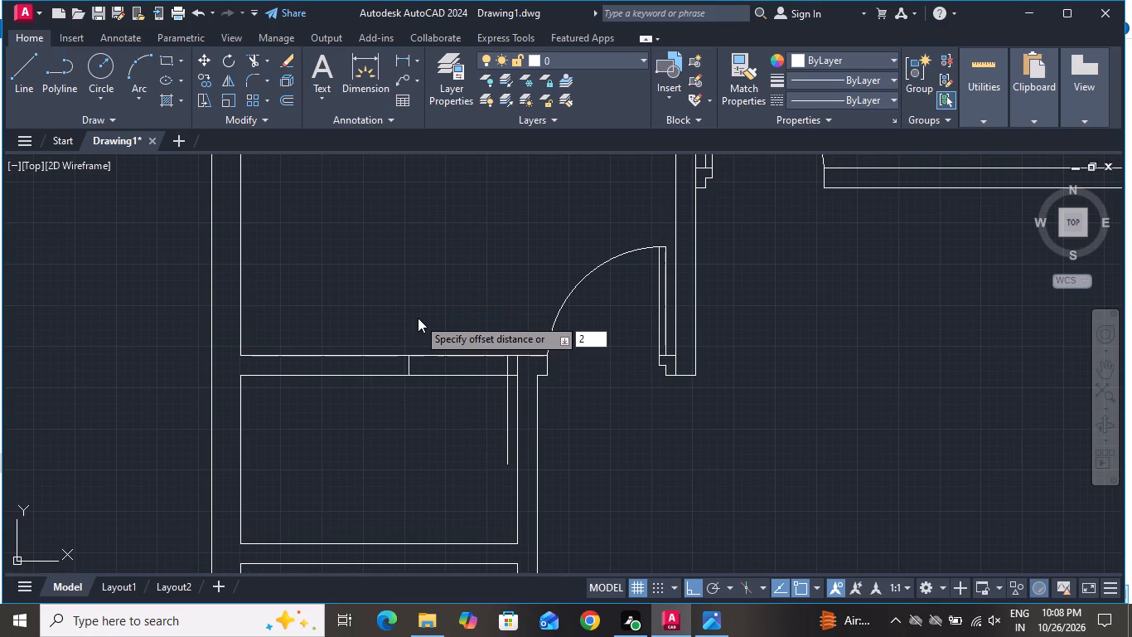
pyautogui.hotkey('shift', '"')
pyautogui.press('Return')
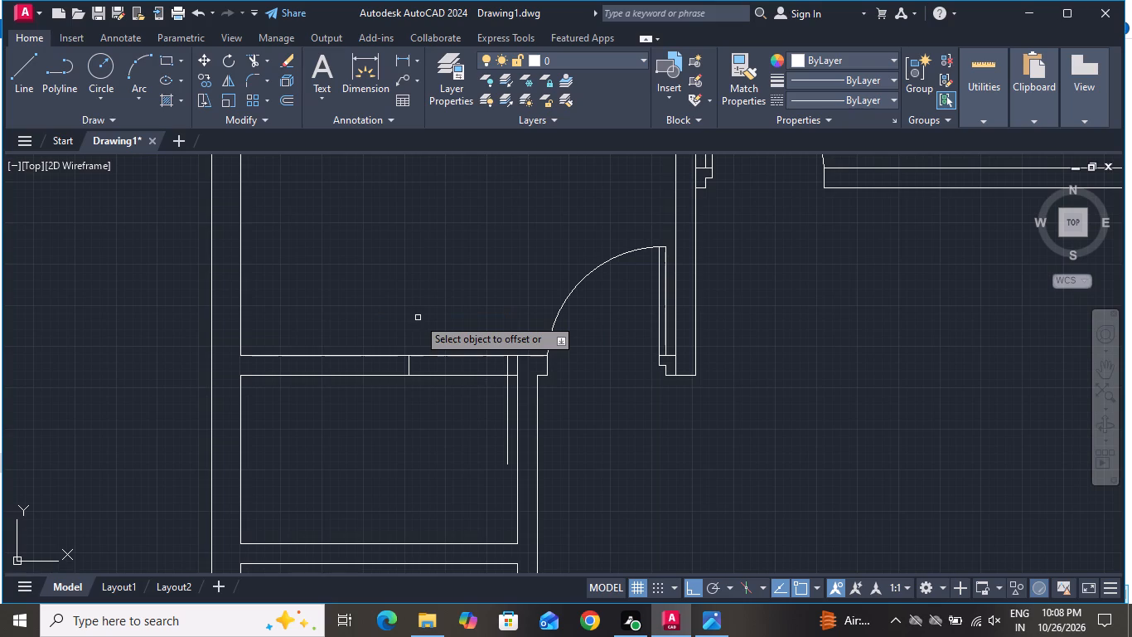
pyautogui.click(509, 420)
pyautogui.click(480, 427)
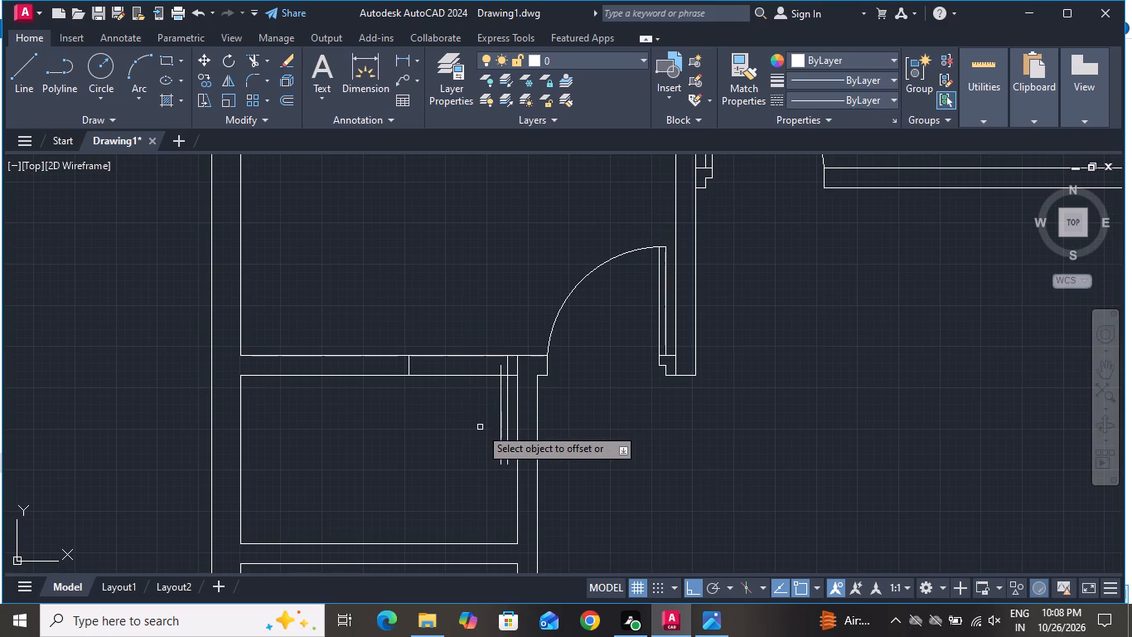
pyautogui.rightClick(480, 427)
pyautogui.click(499, 450)
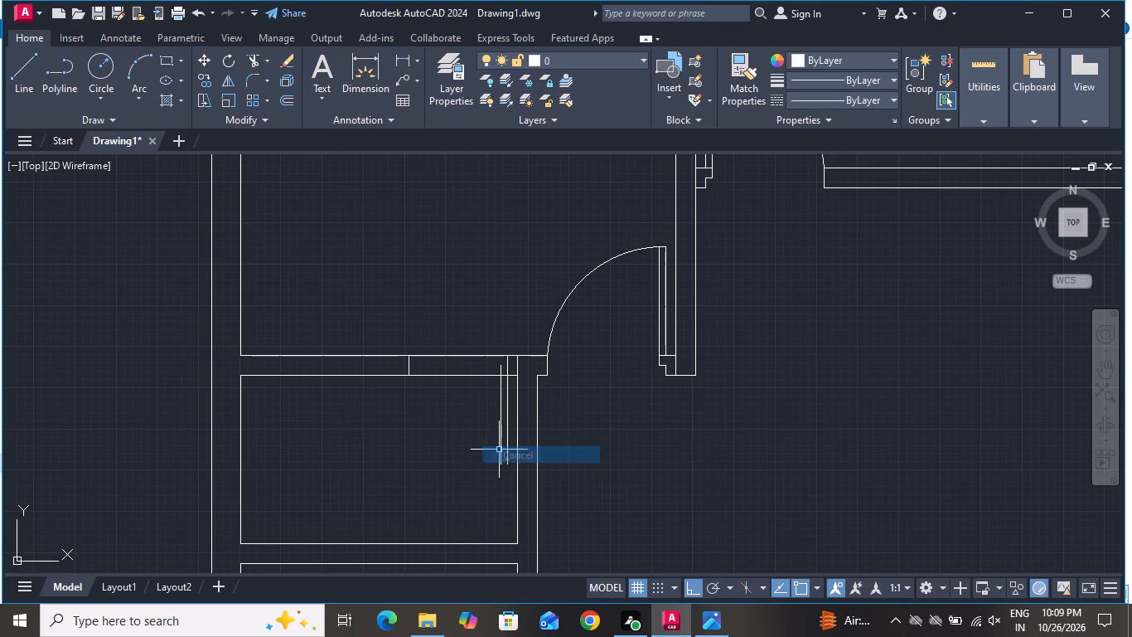
# Draw the door swing arc from the left jamb's midpoint through the leaf's lower left end to its lower right end.
pyautogui.write('a')
pyautogui.press('space')
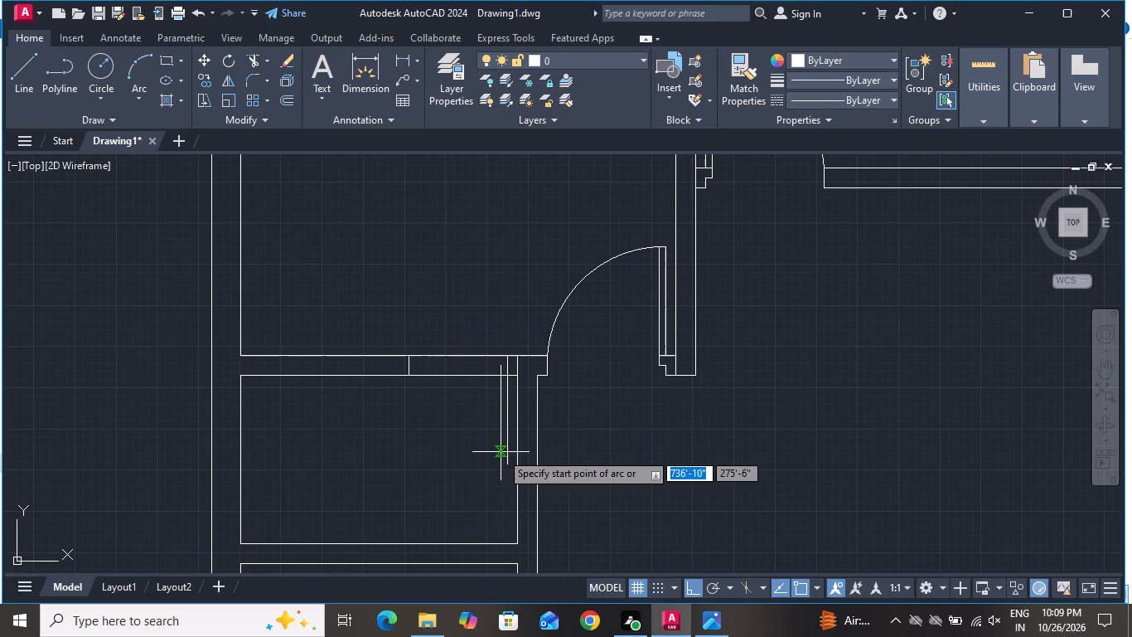
pyautogui.click(408, 365)
pyautogui.scroll(5, 510, 464)
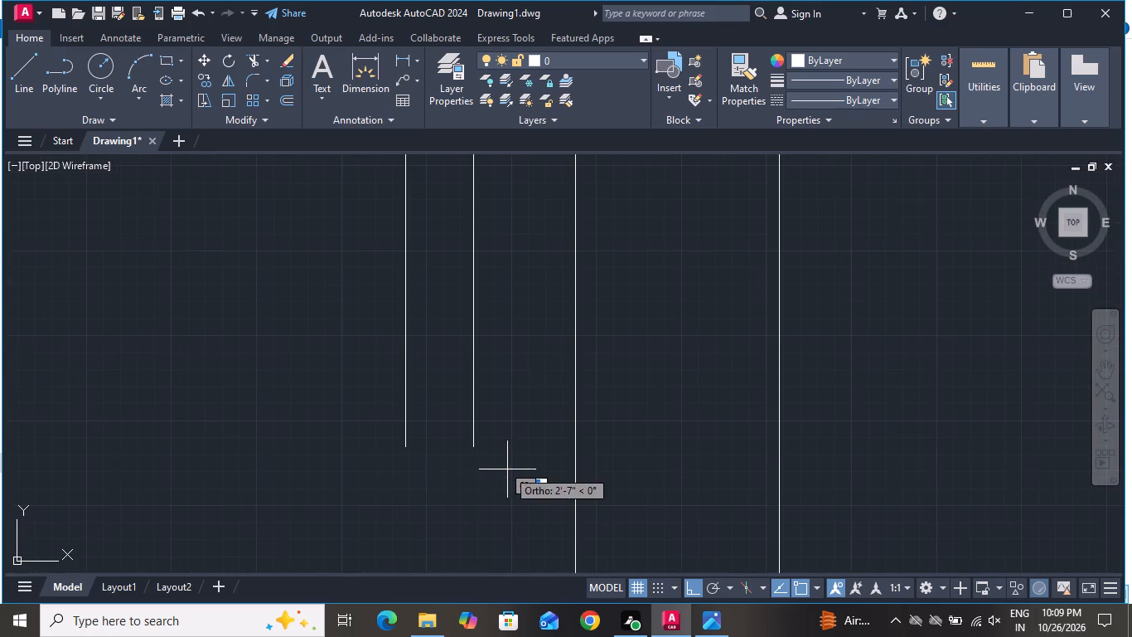
pyautogui.click(405, 445)
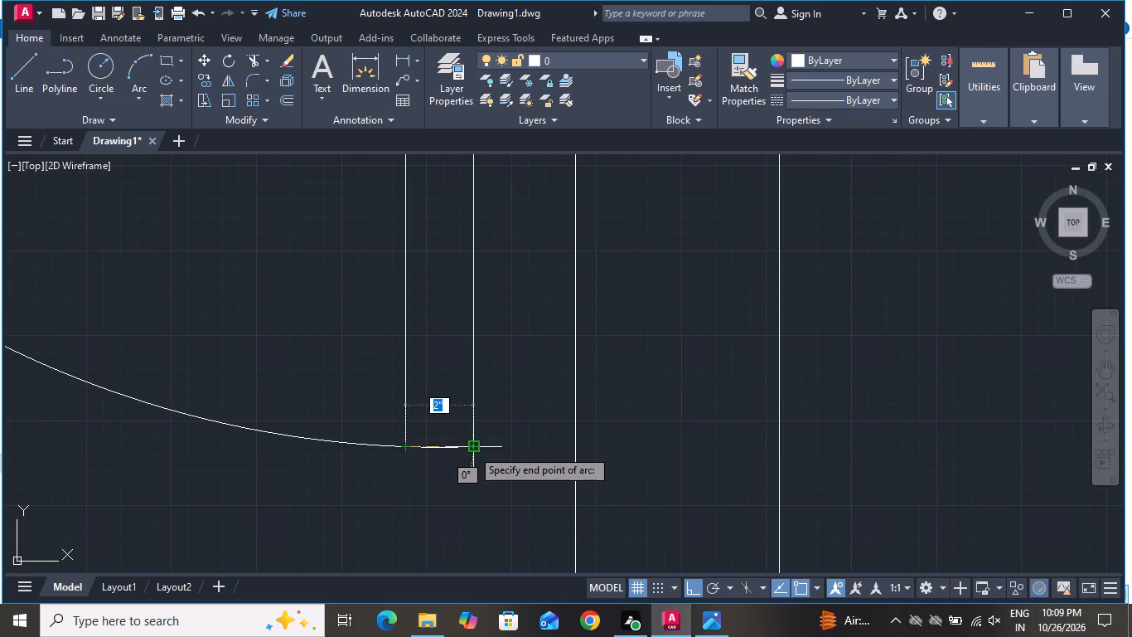
pyautogui.click(472, 449)
# Close the top of the door leaf with a 2" horizontal line between its two vertical lines.
pyautogui.scroll(-4, 481, 485)
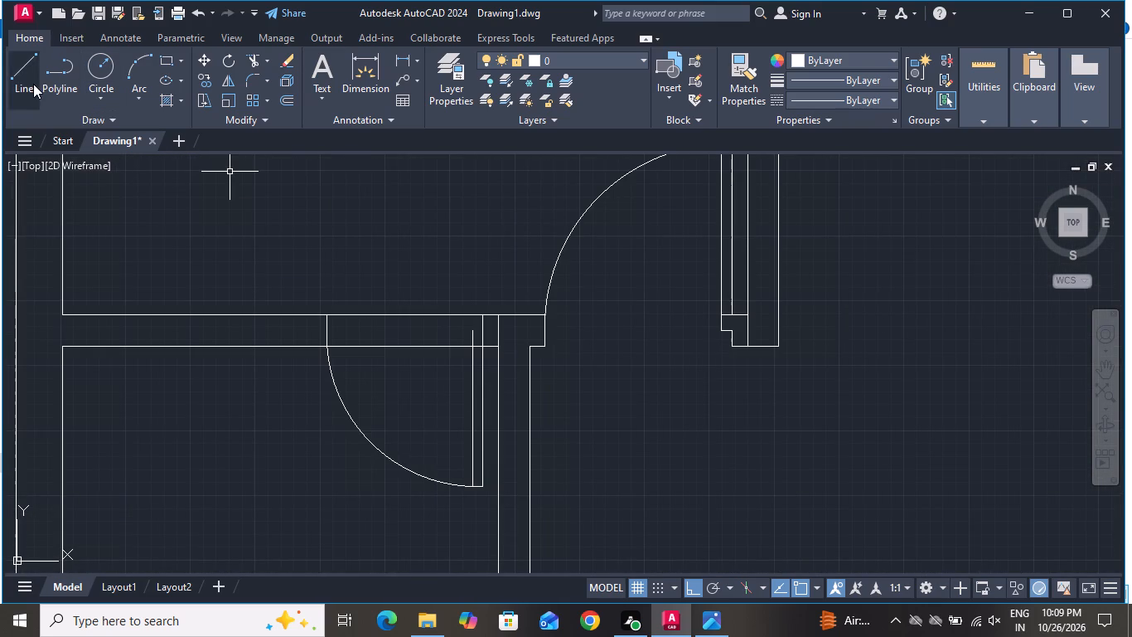
pyautogui.click(33, 84)
pyautogui.scroll(3, 496, 342)
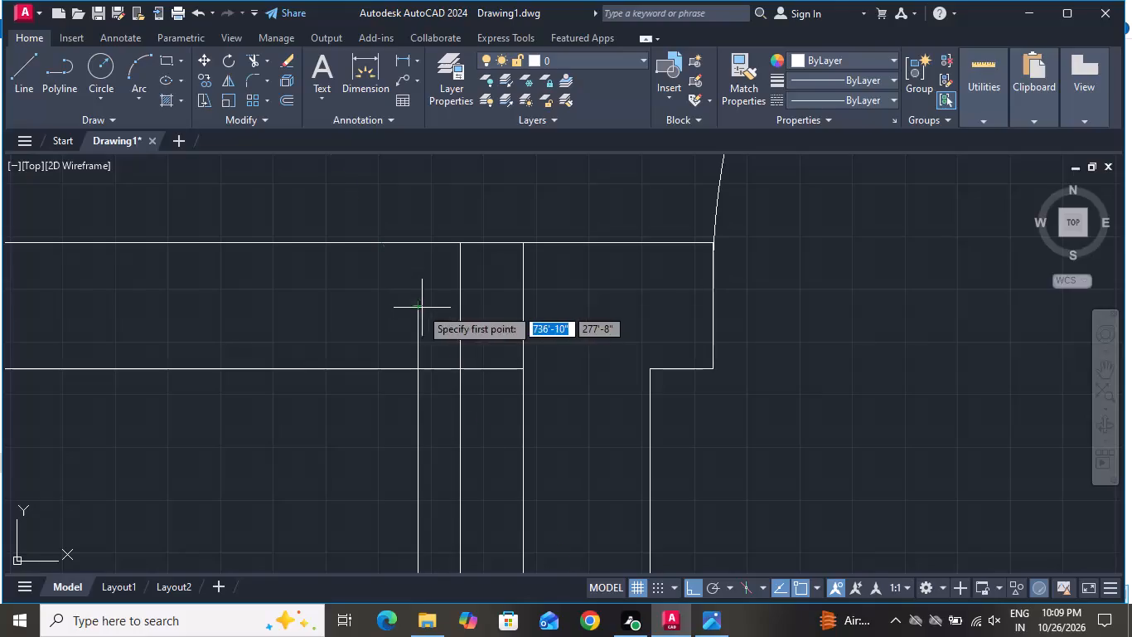
pyautogui.click(416, 306)
pyautogui.click(460, 307)
pyautogui.rightClick(462, 305)
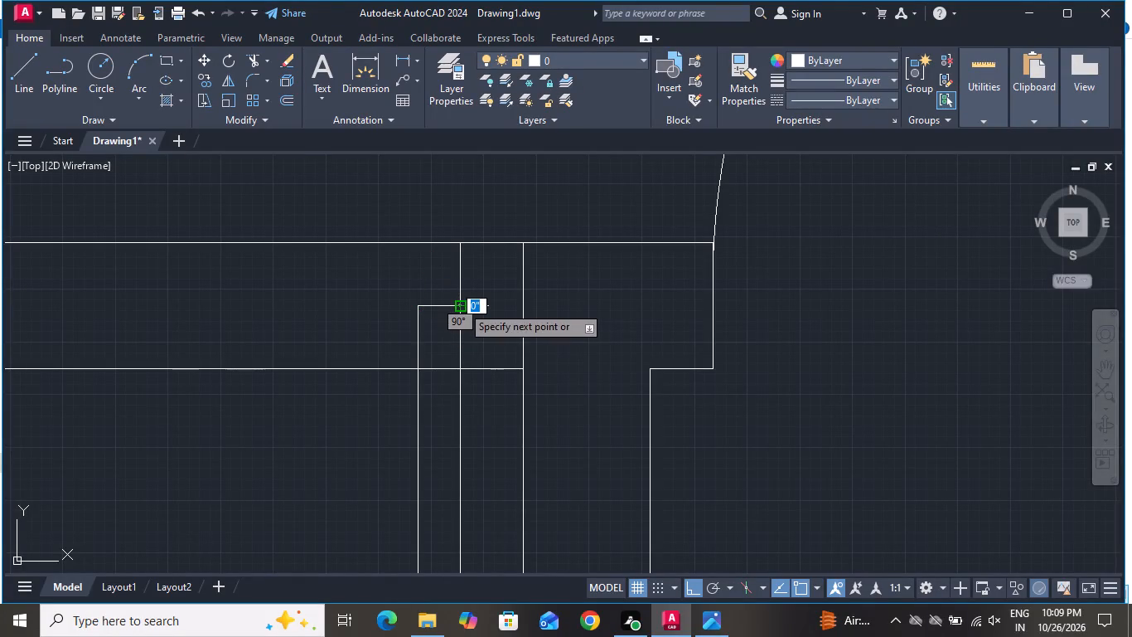
pyautogui.click(481, 328)
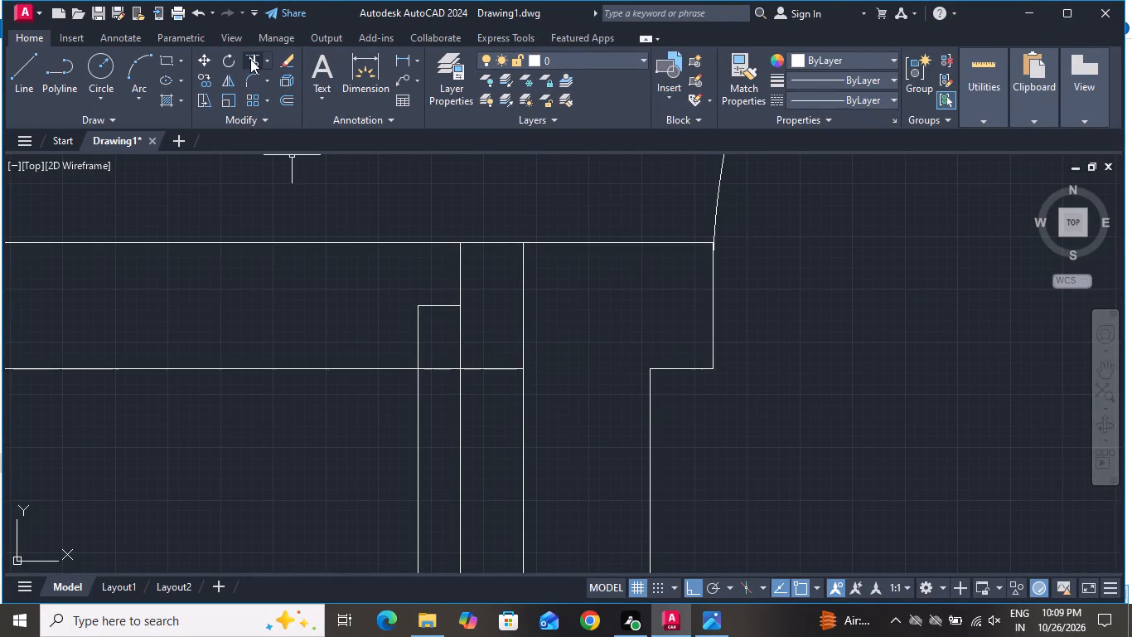
# Trim the leaf's overlapping right line segment inside the partition and both partition lines across the door opening.
pyautogui.click(250, 57)
pyautogui.click(447, 338)
pyautogui.click(469, 321)
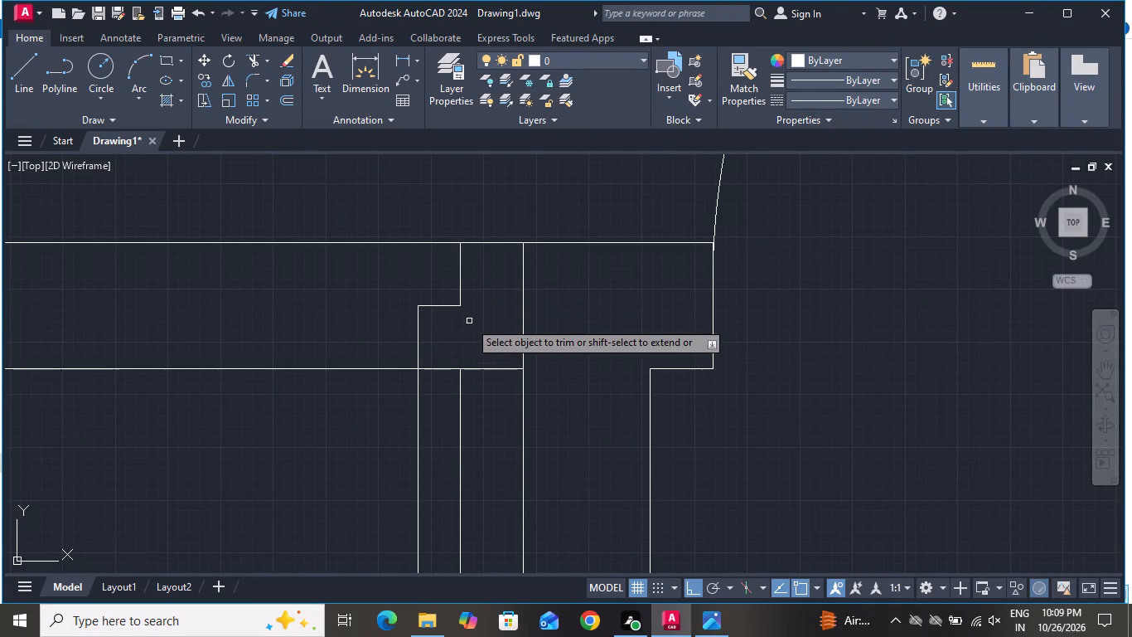
pyautogui.scroll(-3, 496, 332)
pyautogui.click(443, 349)
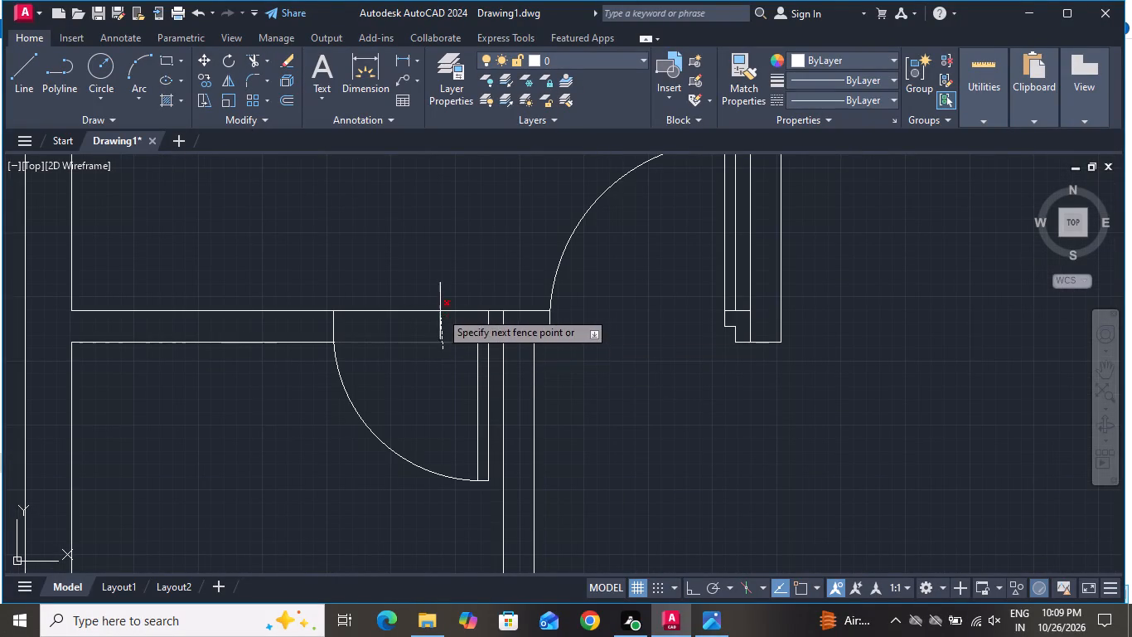
pyautogui.click(435, 244)
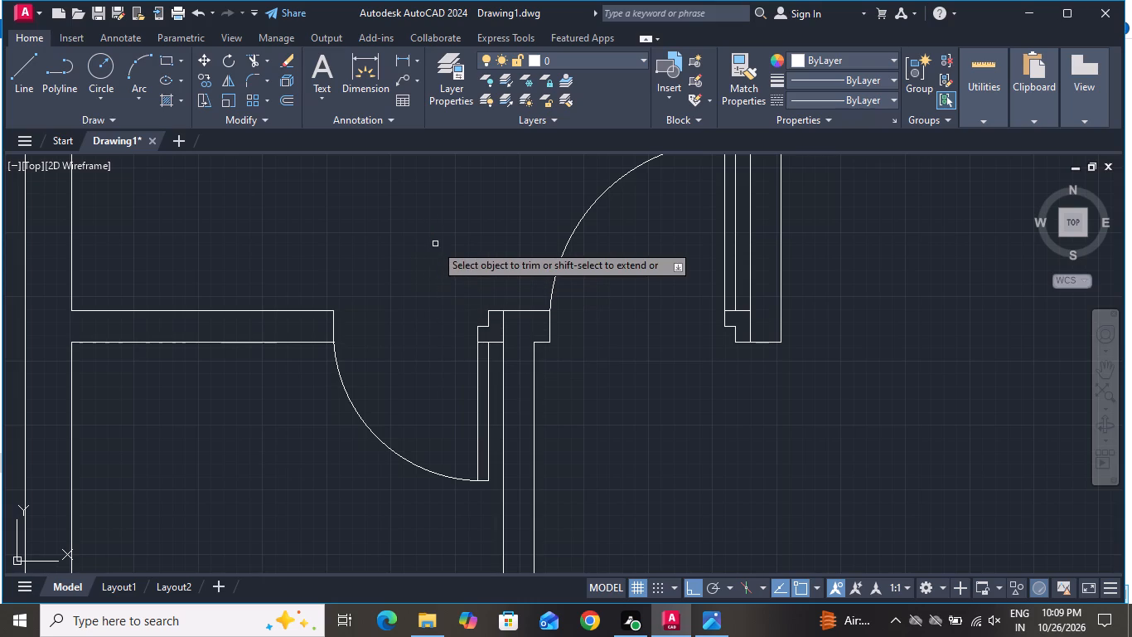
pyautogui.rightClick(435, 244)
pyautogui.click(445, 270)
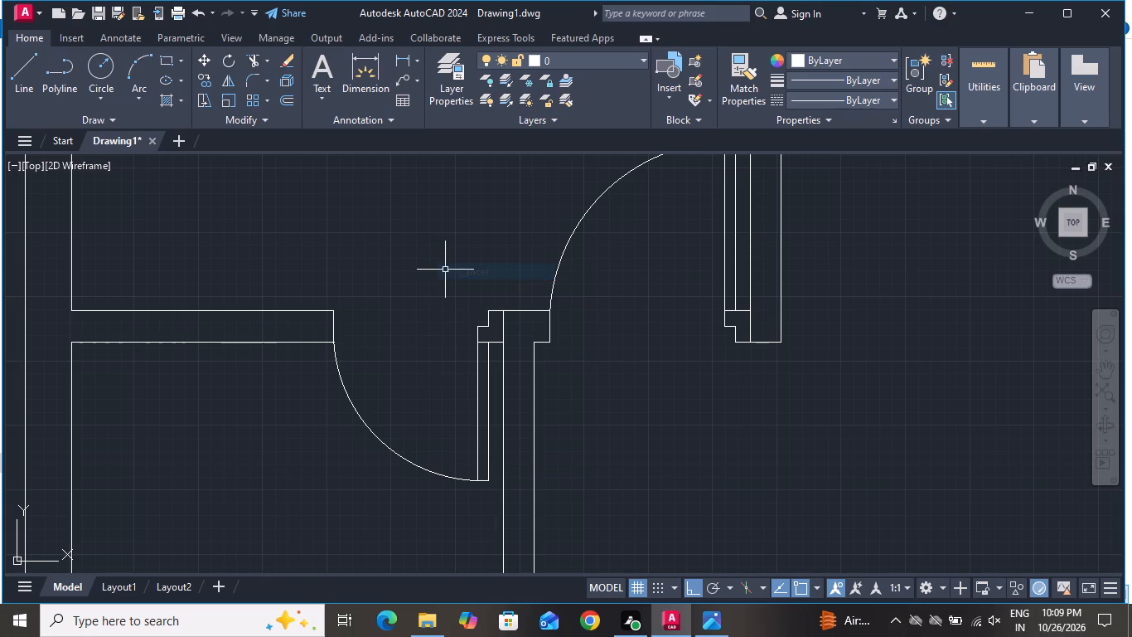
# Draw a horizontal line across the 6" partition, level with the top inner edge of the lower small room on the left side.
pyautogui.scroll(-1, 436, 282)
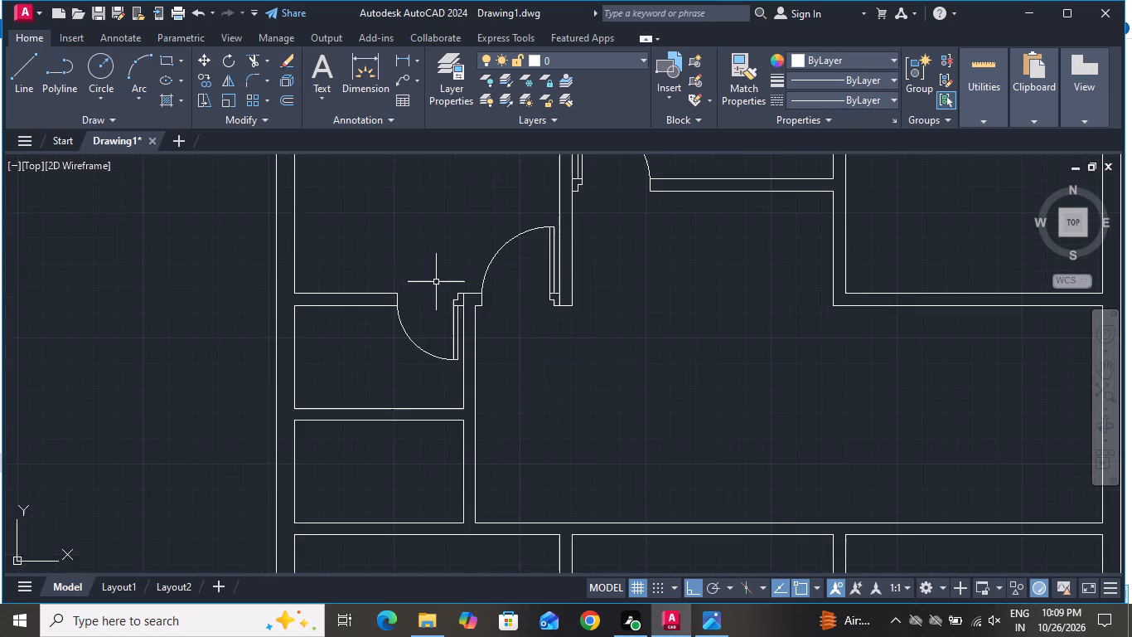
pyautogui.scroll(-3, 436, 282)
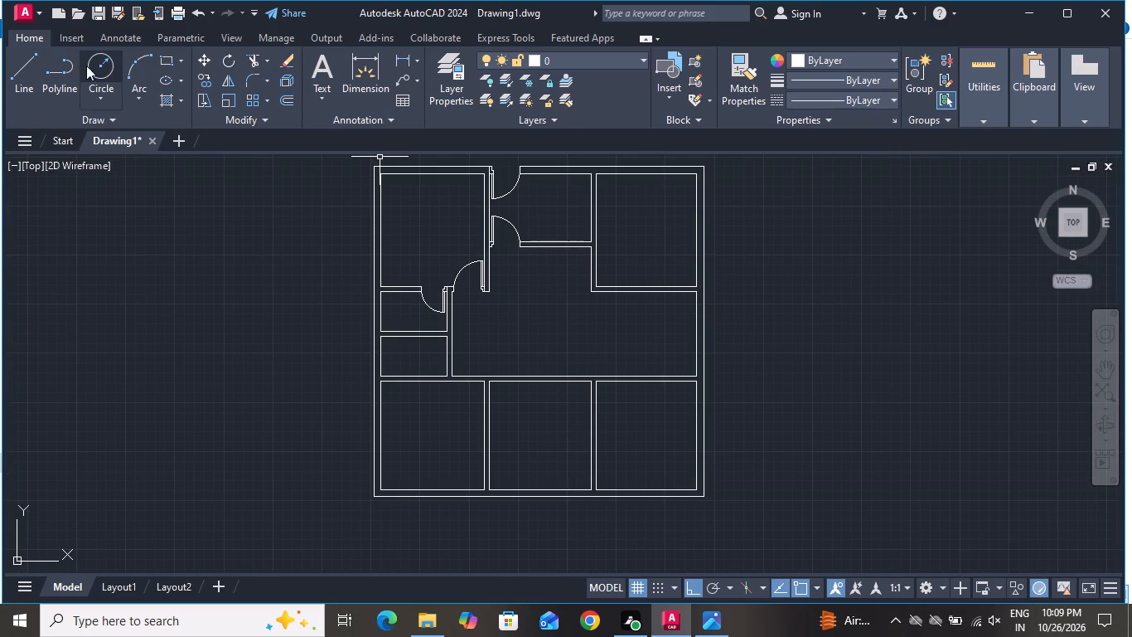
pyautogui.click(36, 74)
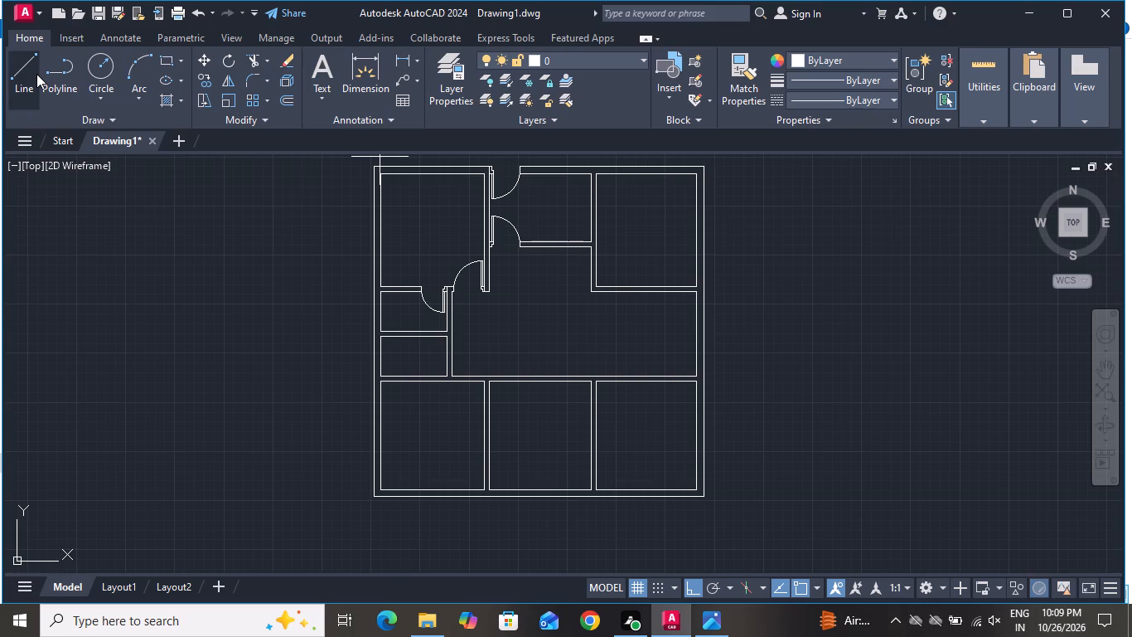
pyautogui.scroll(1, 442, 340)
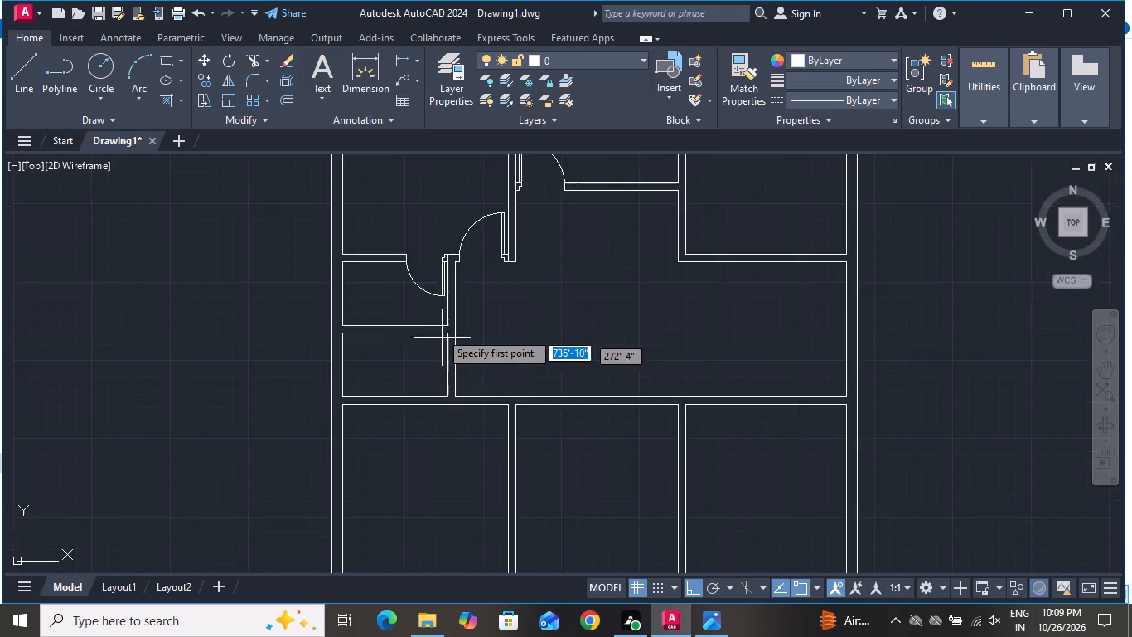
pyautogui.scroll(4, 439, 330)
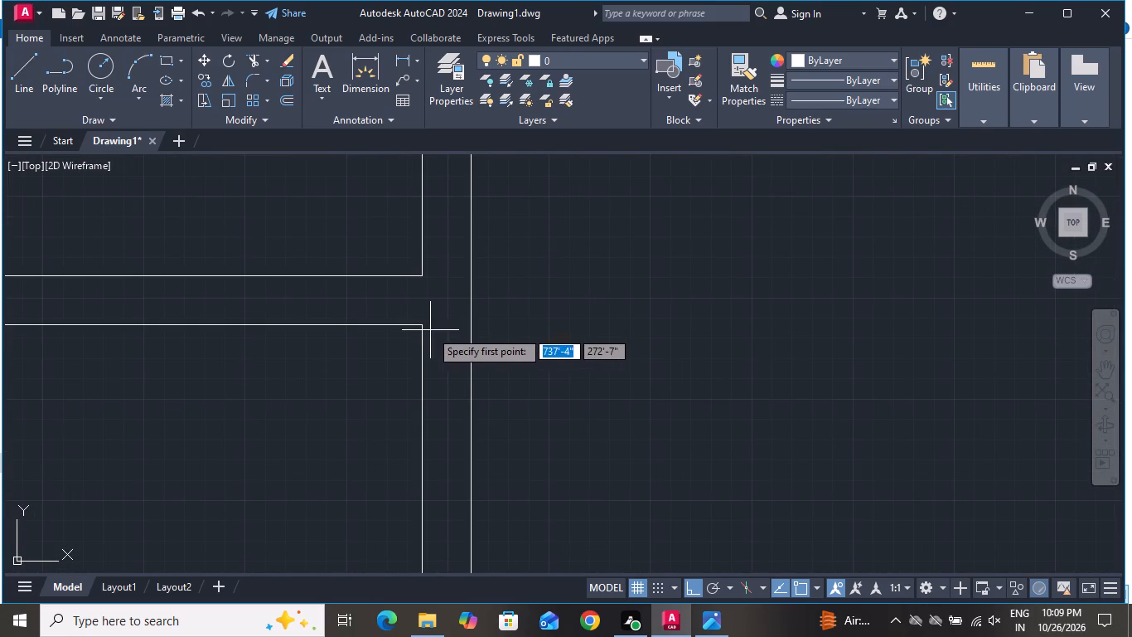
pyautogui.click(423, 324)
pyautogui.click(473, 320)
pyautogui.rightClick(476, 322)
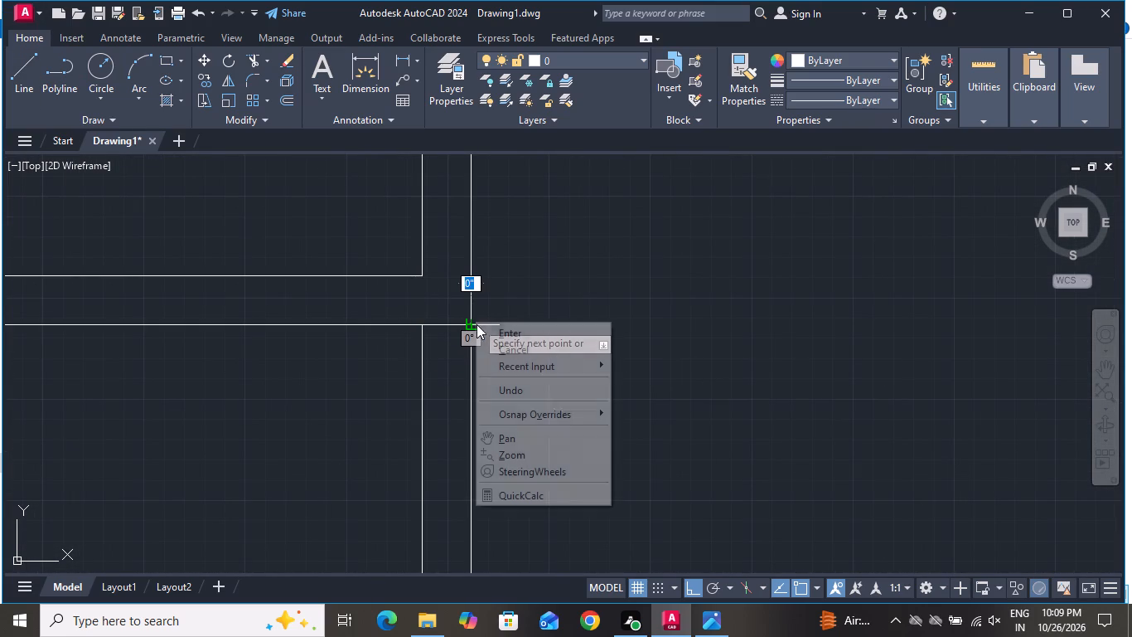
pyautogui.click(484, 337)
# Offset the new line across the partition 3" downward to mark the door's upper jamb.
pyautogui.write('o 3')
pyautogui.hotkey('shift', '"')
pyautogui.press('Return')
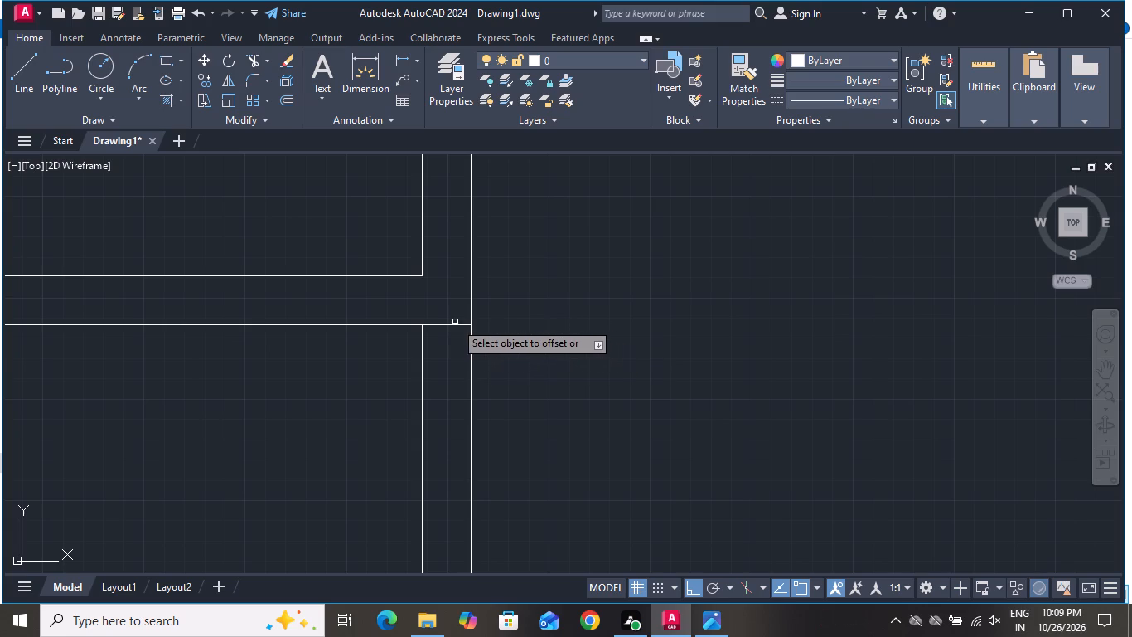
pyautogui.click(456, 323)
pyautogui.click(462, 383)
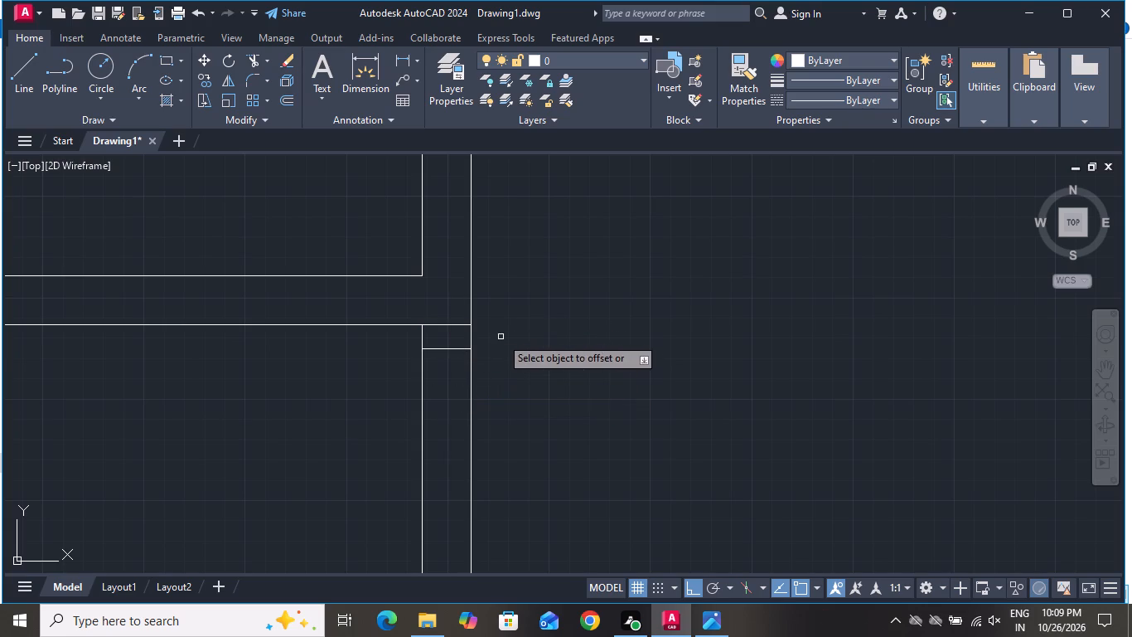
pyautogui.rightClick(501, 337)
pyautogui.click(520, 357)
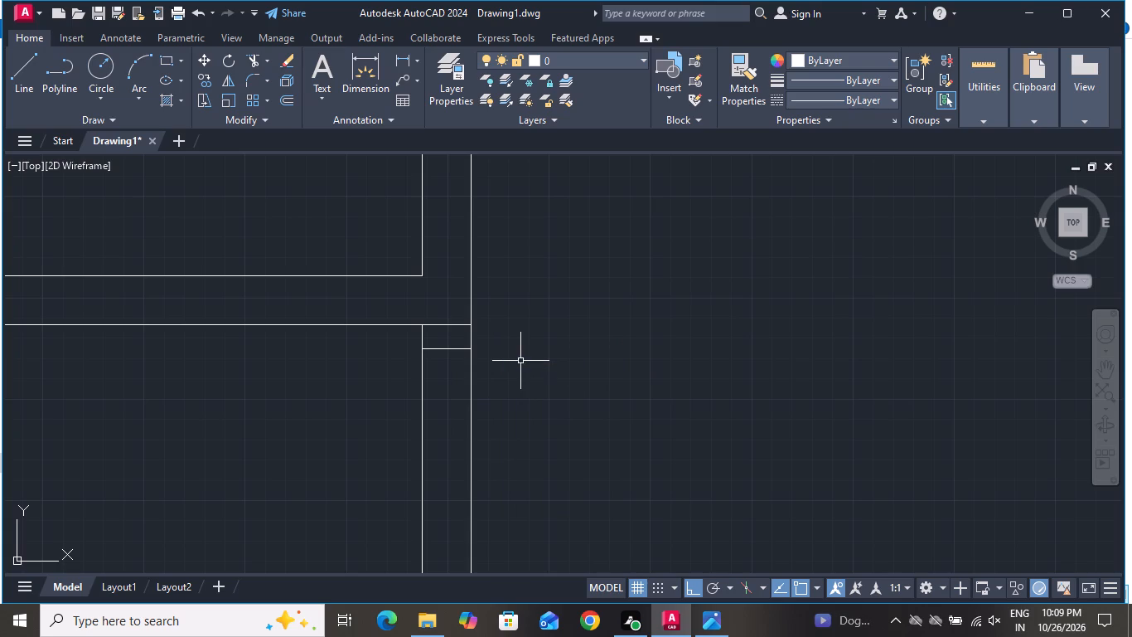
# Offset the upper jamb line 2'6" downward to mark the lower jamb of the door opening.
pyautogui.write('o')
pyautogui.press('space')
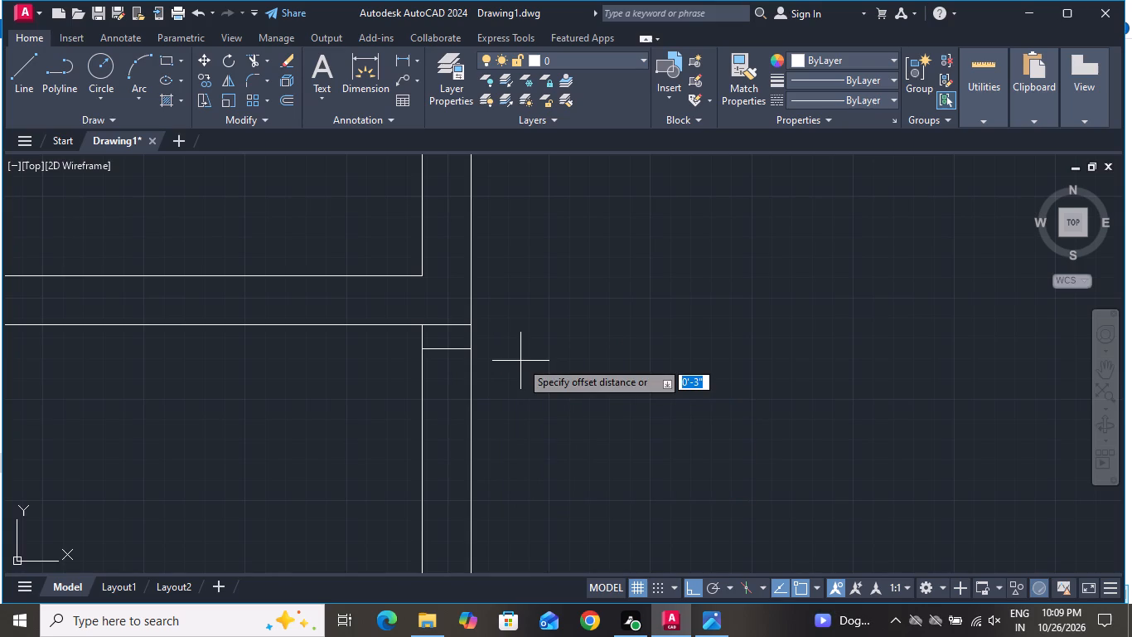
pyautogui.write("2'6")
pyautogui.hotkey('shift', '"')
pyautogui.press('Return')
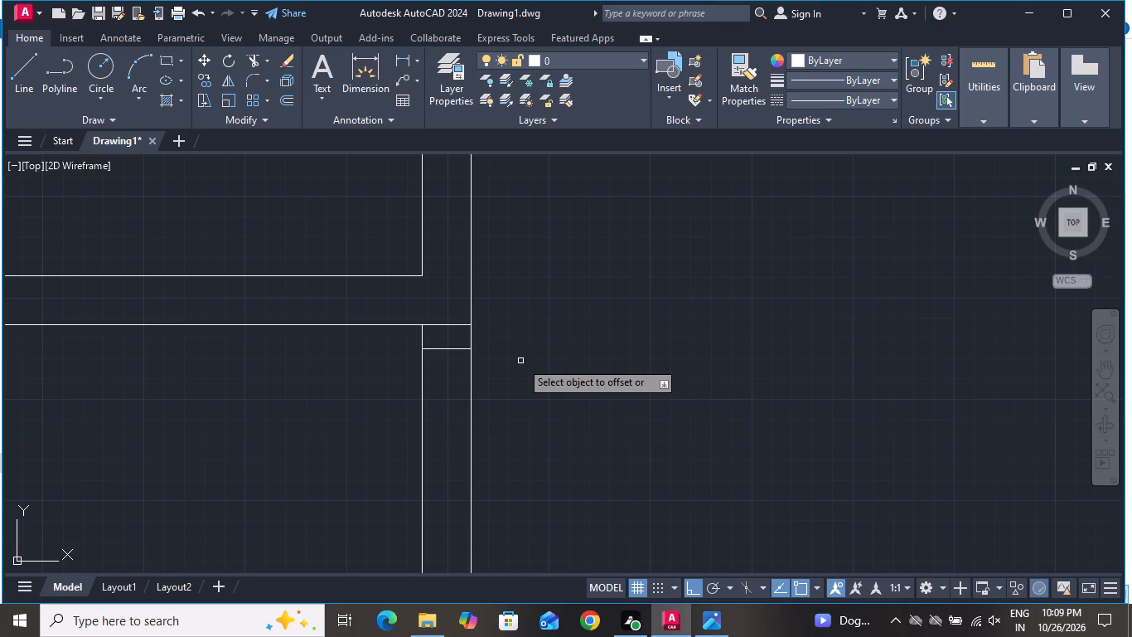
pyautogui.scroll(-1, 521, 364)
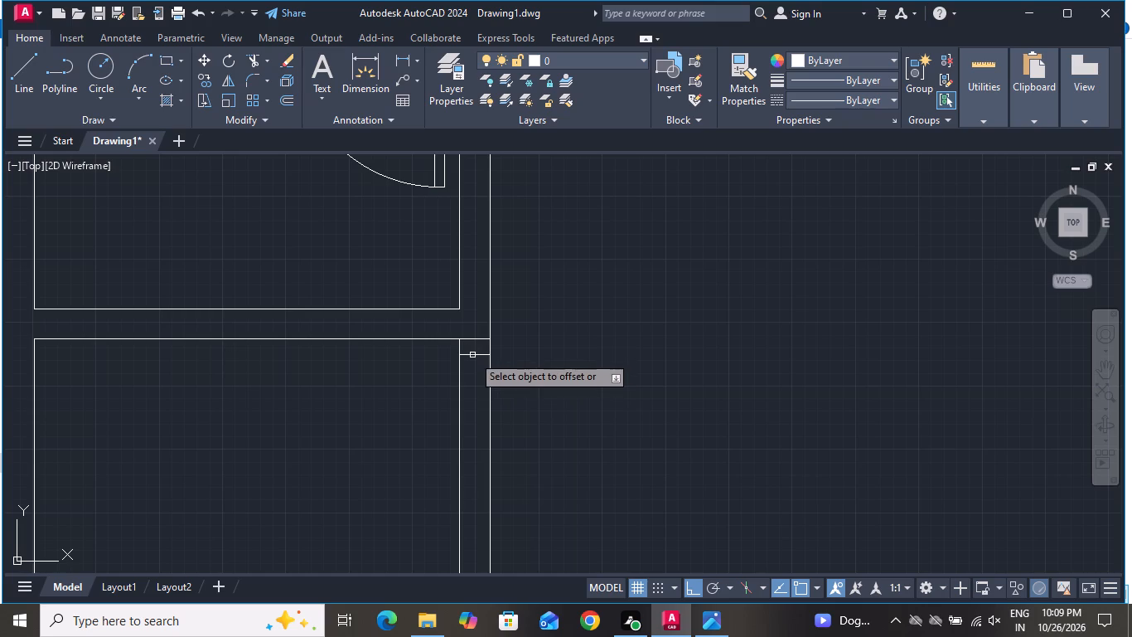
pyautogui.click(472, 355)
pyautogui.click(477, 413)
pyautogui.rightClick(515, 390)
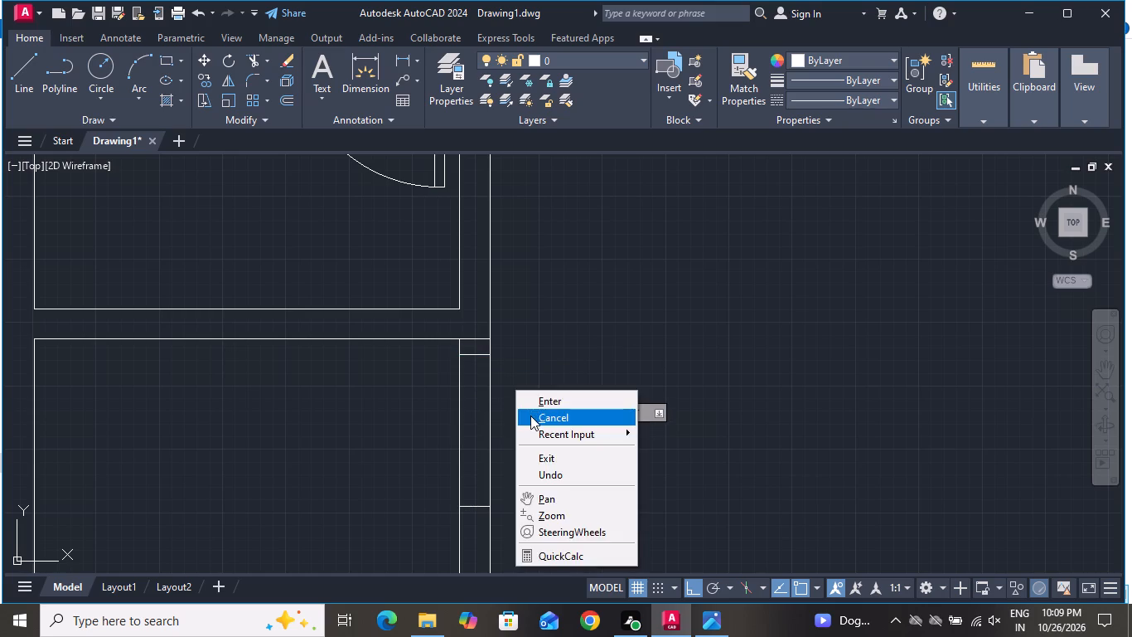
pyautogui.click(530, 416)
# Draw a 2'6" horizontal door leaf line from the upper jamb's midpoint leftward into the small room.
pyautogui.click(19, 82)
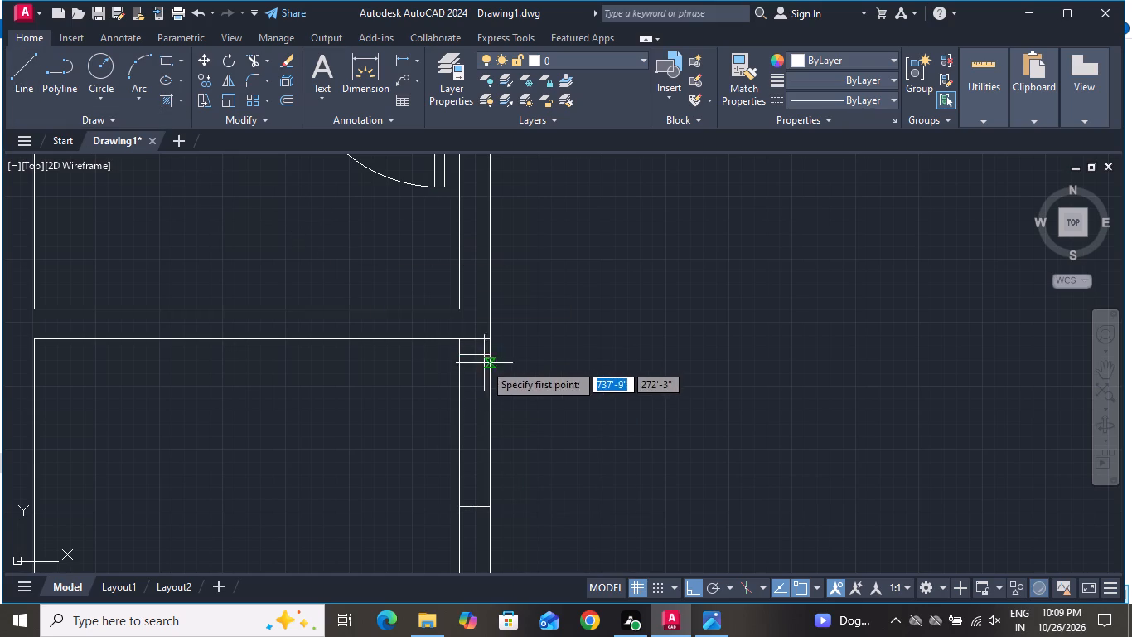
pyautogui.click(477, 359)
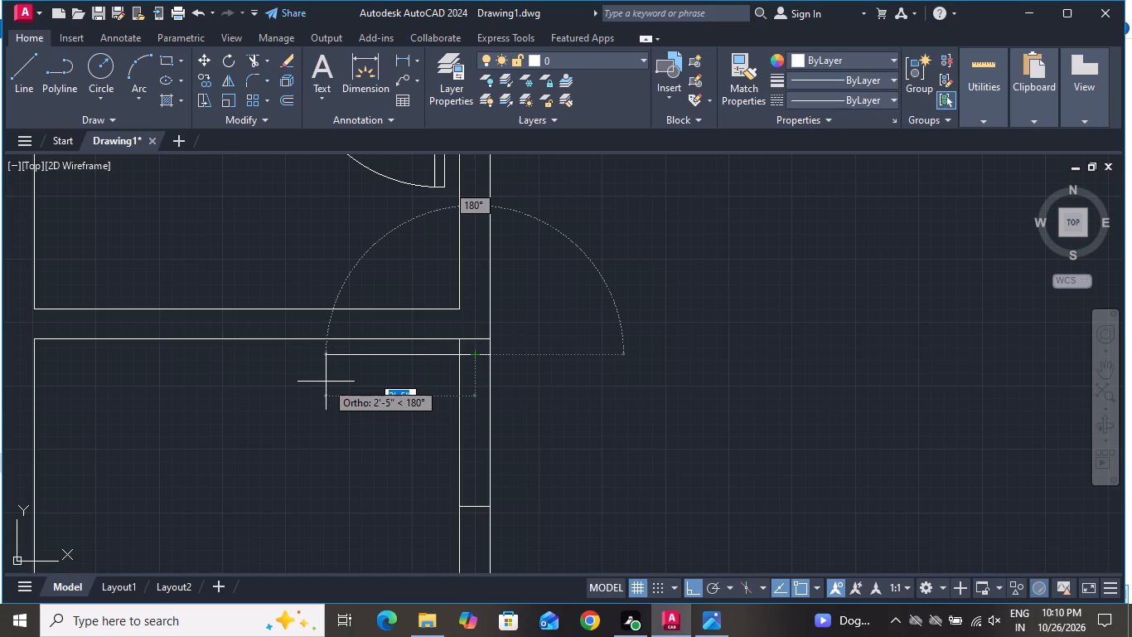
pyautogui.press('2')
pyautogui.write("'6")
pyautogui.hotkey('shift', '"')
pyautogui.press('Return')
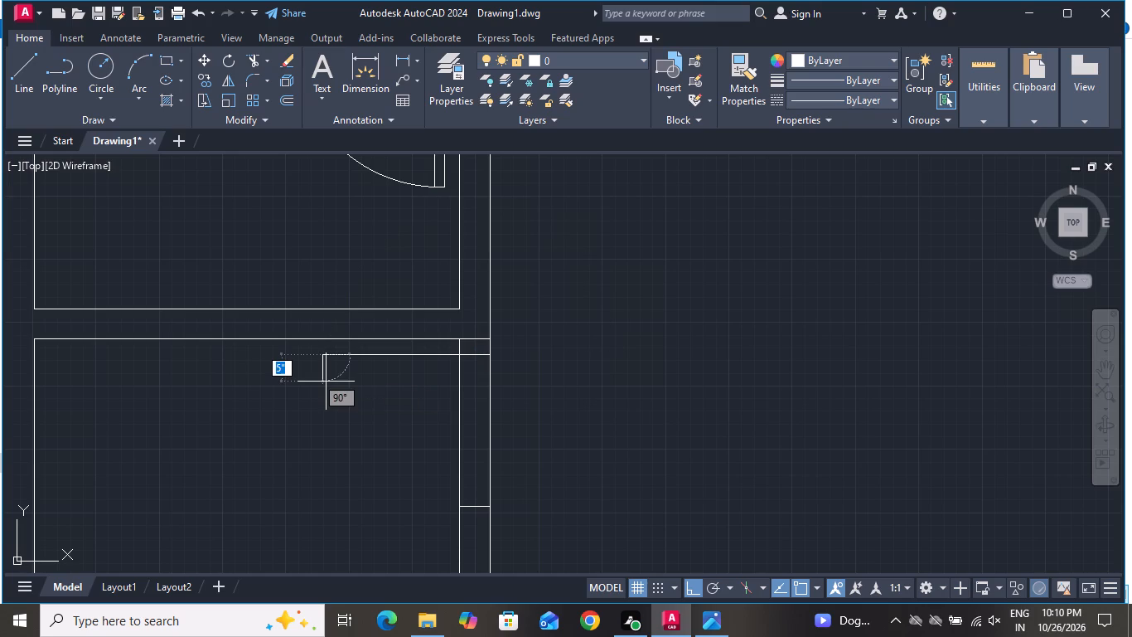
pyautogui.rightClick(324, 381)
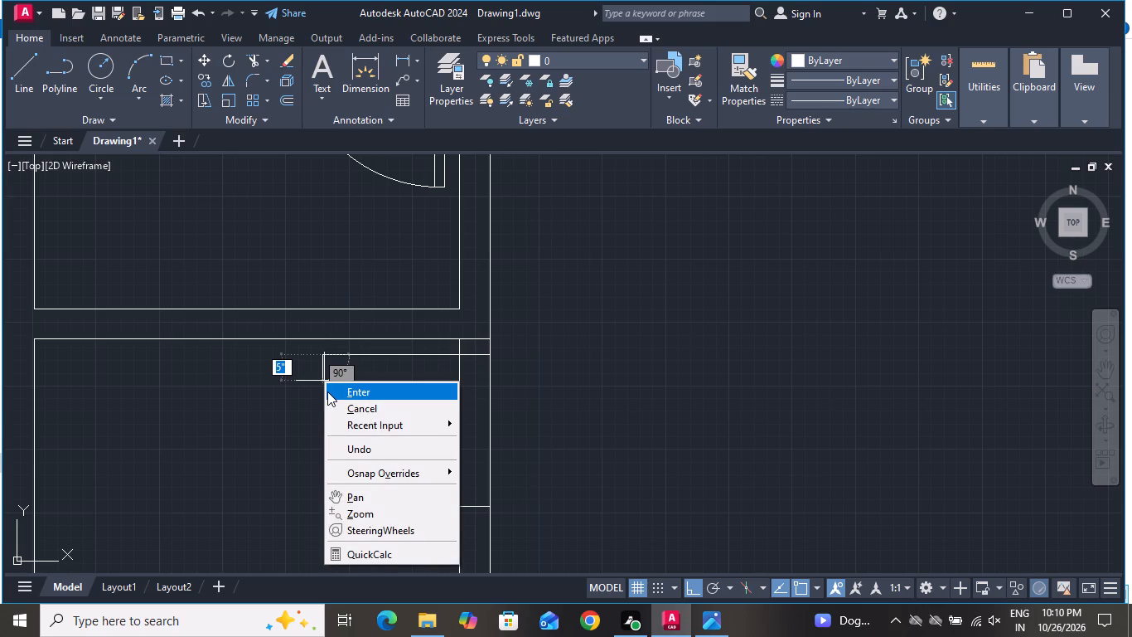
pyautogui.click(329, 404)
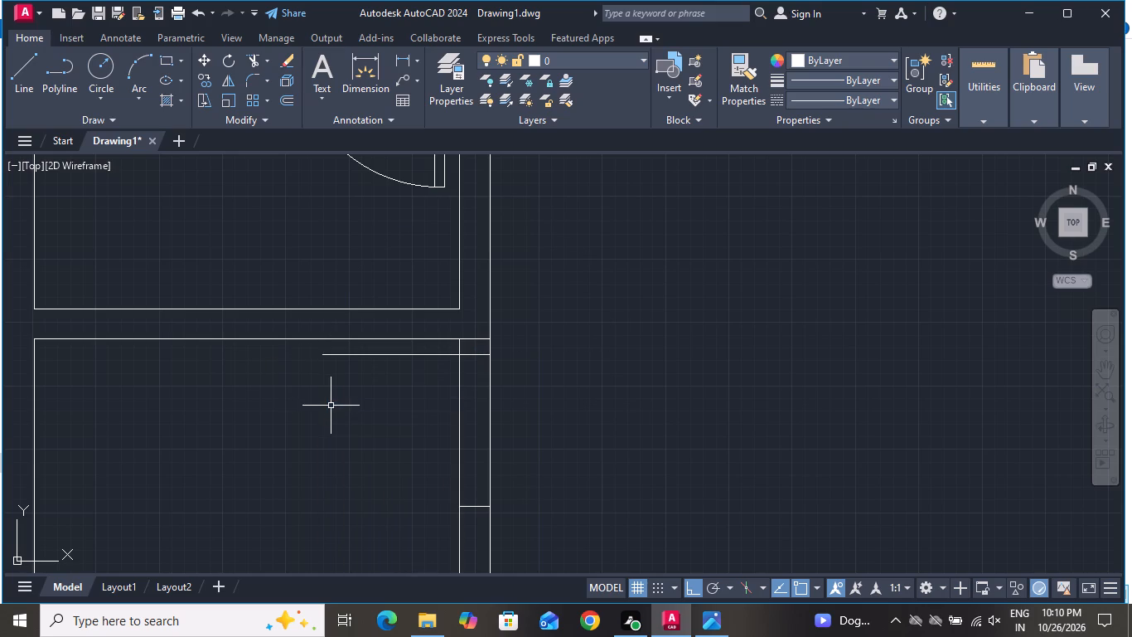
# Offset the new door leaf line 2" downward to give the leaf its thickness.
pyautogui.write('o')
pyautogui.press('space')
pyautogui.press('2')
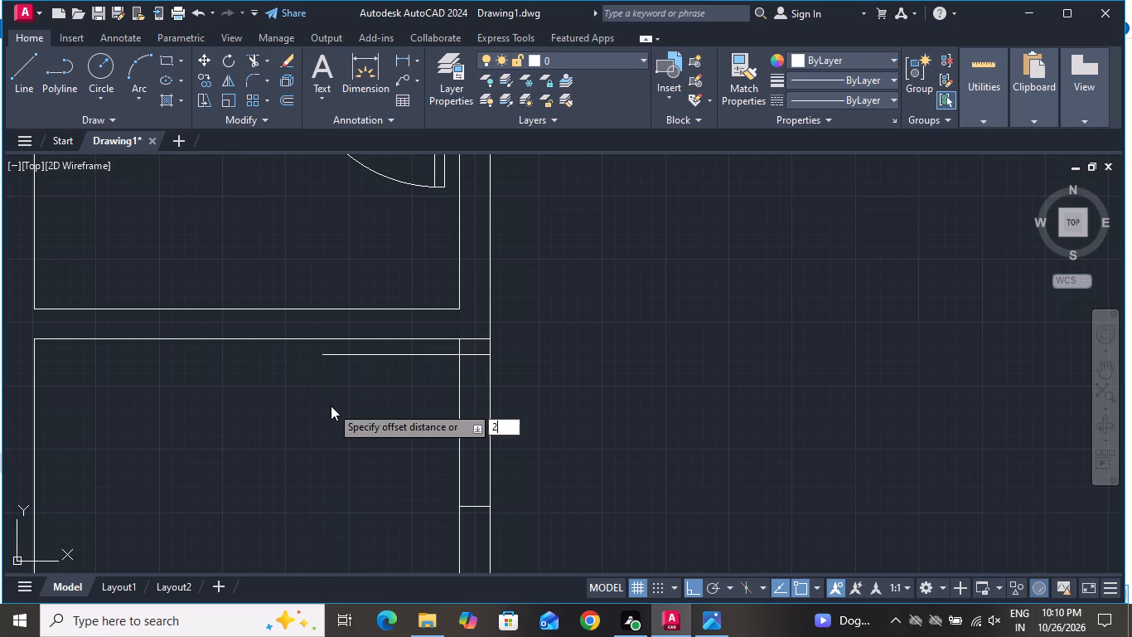
pyautogui.hotkey('shift', '"')
pyautogui.press('Return')
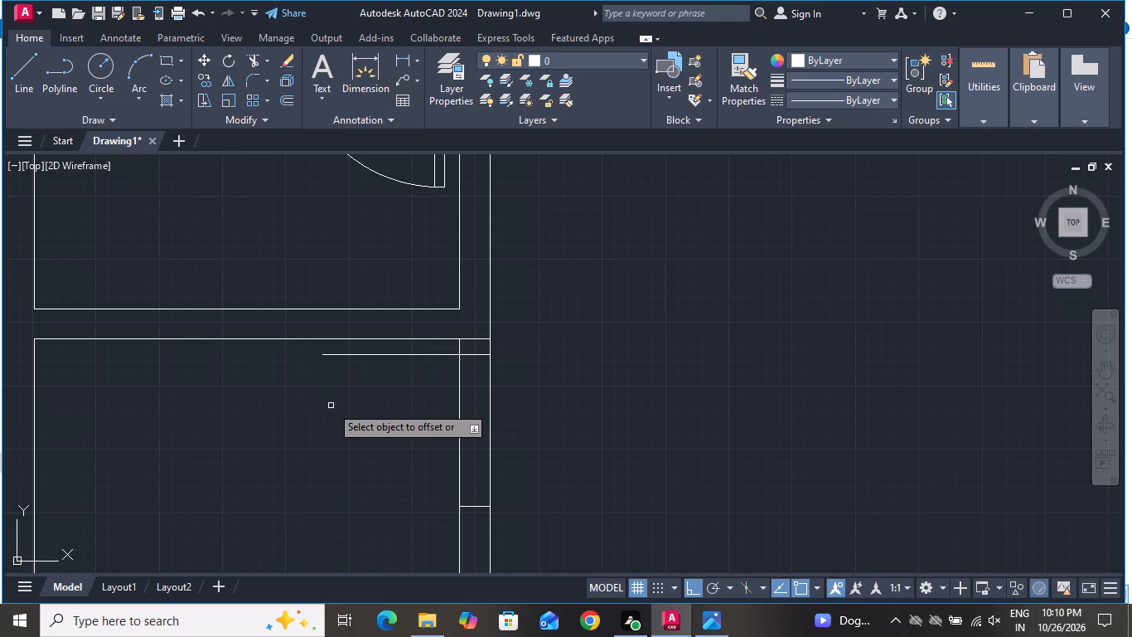
pyautogui.click(424, 354)
pyautogui.click(422, 387)
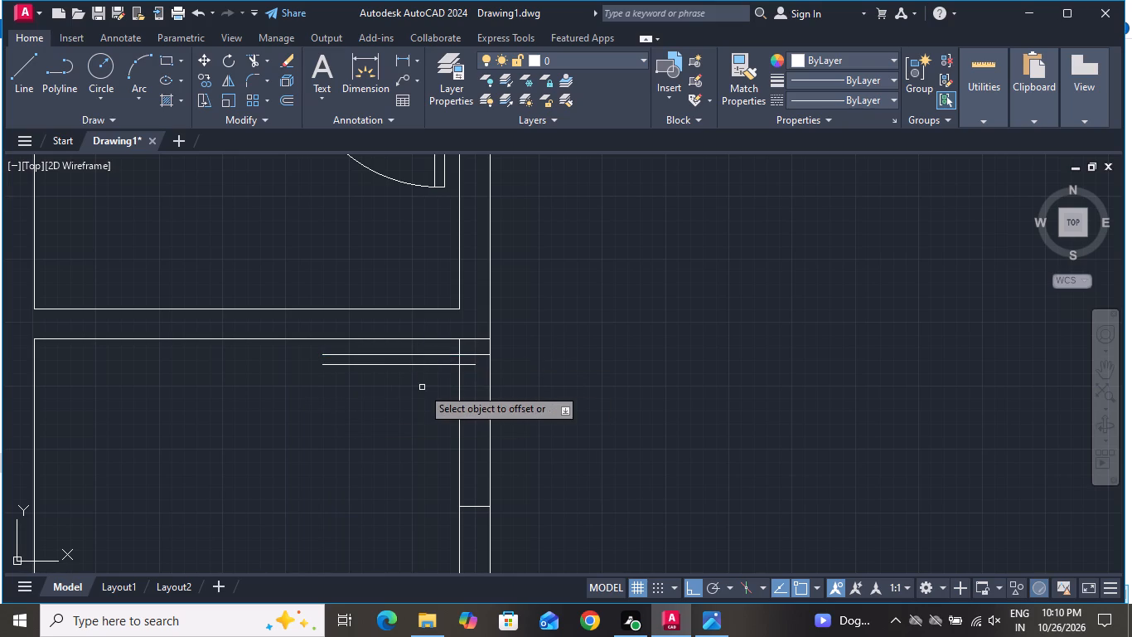
pyautogui.rightClick(420, 387)
pyautogui.click(432, 407)
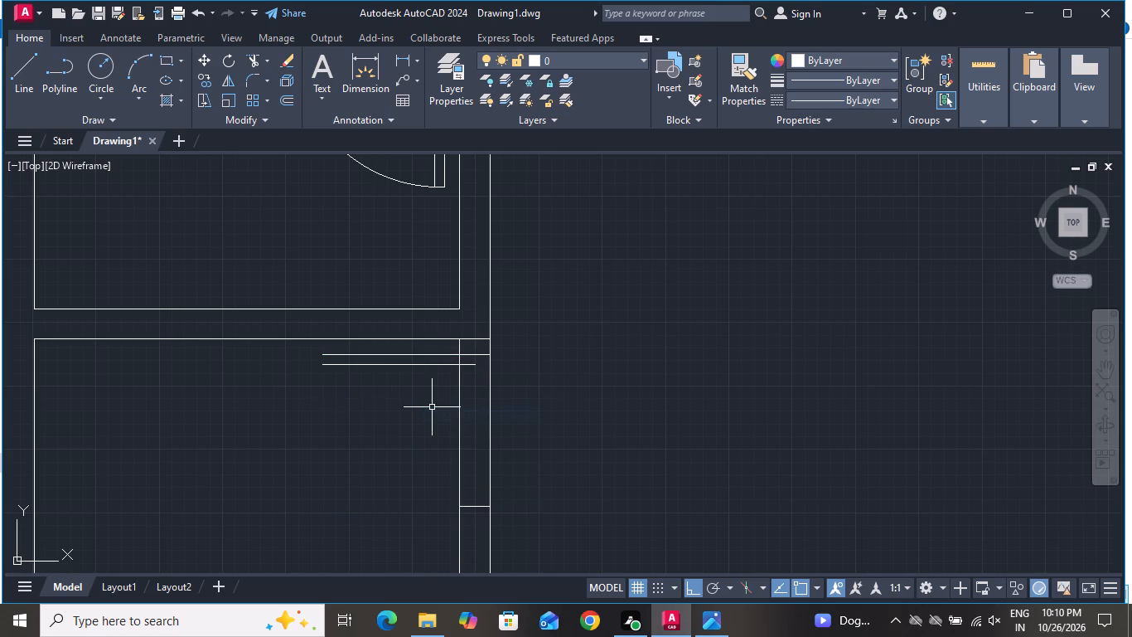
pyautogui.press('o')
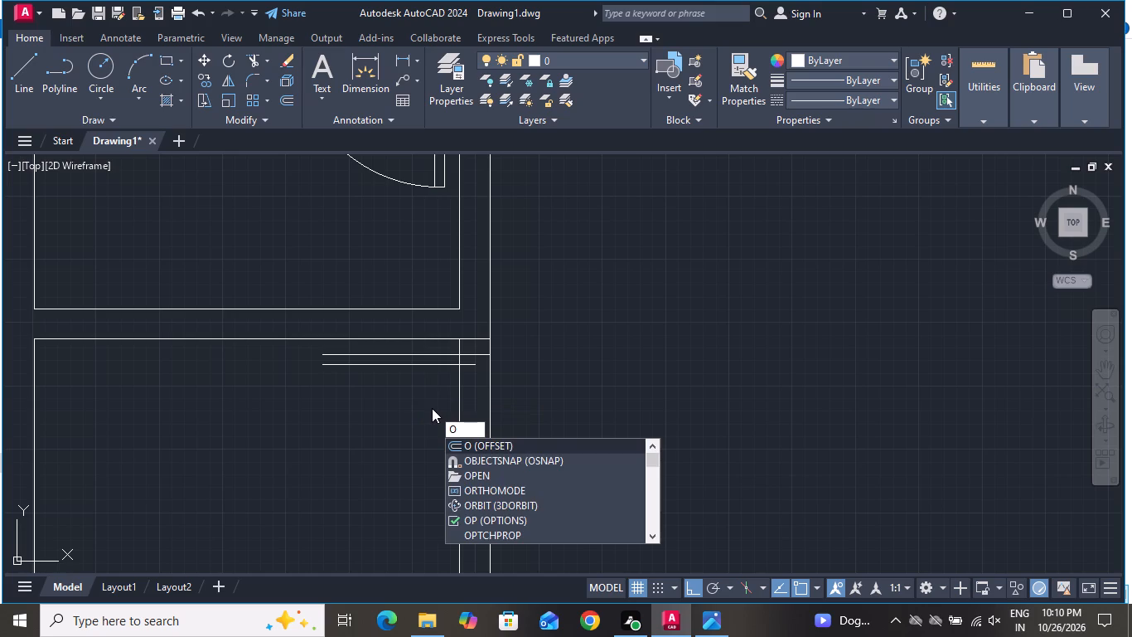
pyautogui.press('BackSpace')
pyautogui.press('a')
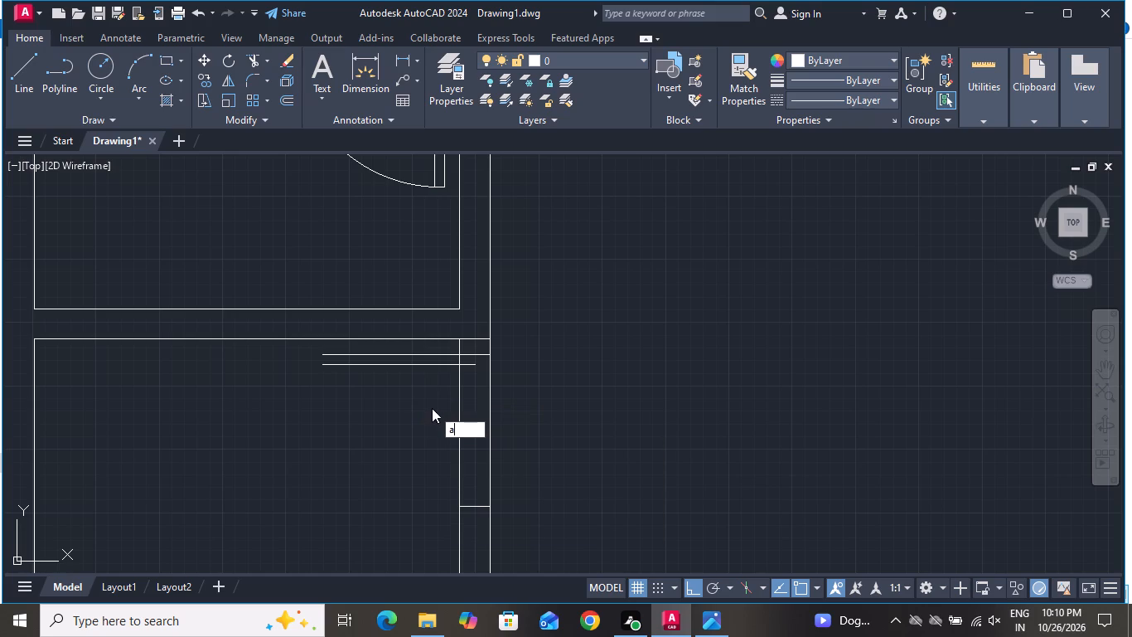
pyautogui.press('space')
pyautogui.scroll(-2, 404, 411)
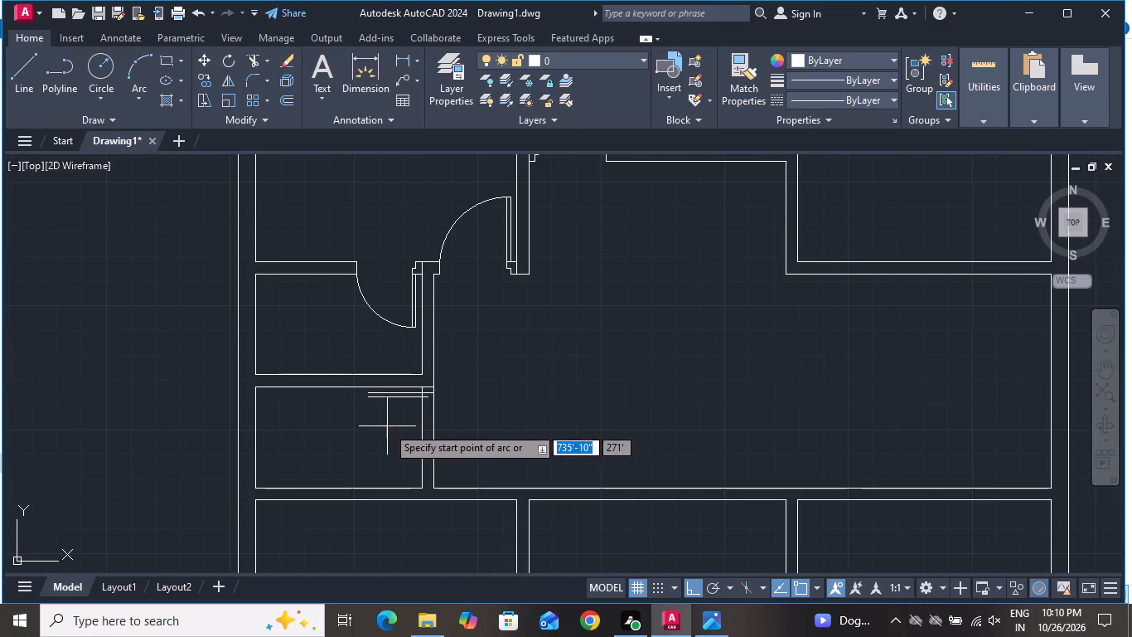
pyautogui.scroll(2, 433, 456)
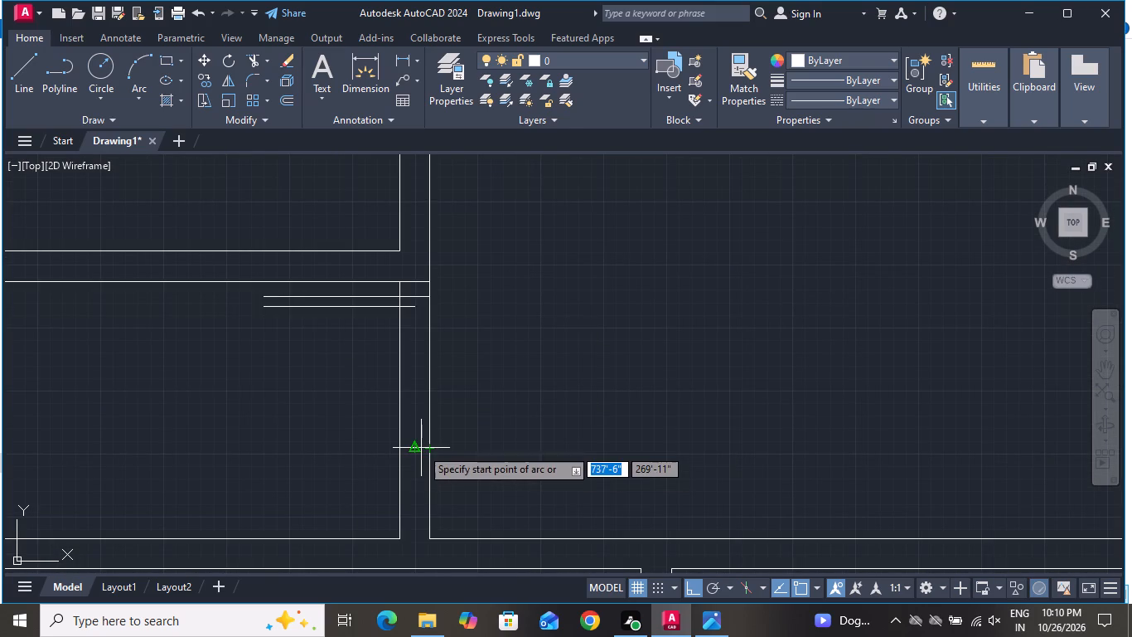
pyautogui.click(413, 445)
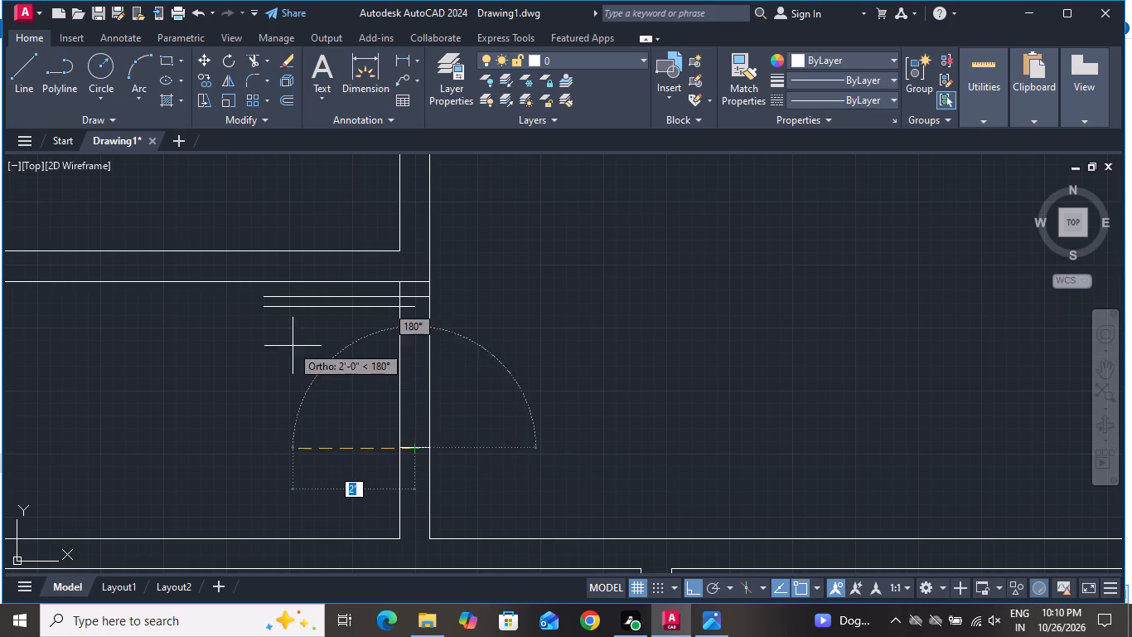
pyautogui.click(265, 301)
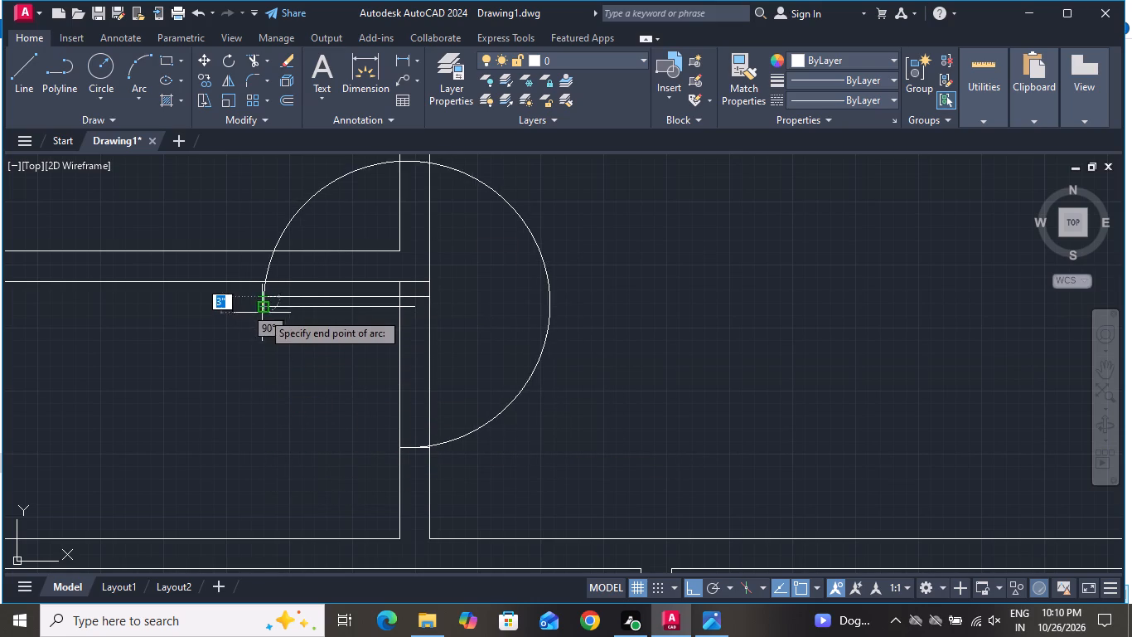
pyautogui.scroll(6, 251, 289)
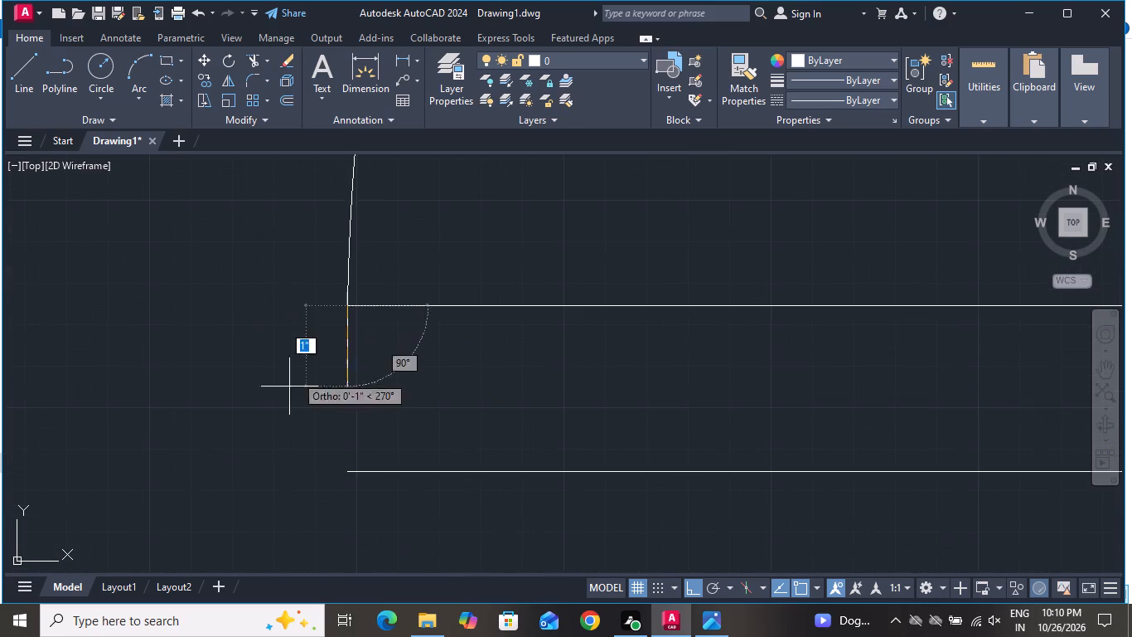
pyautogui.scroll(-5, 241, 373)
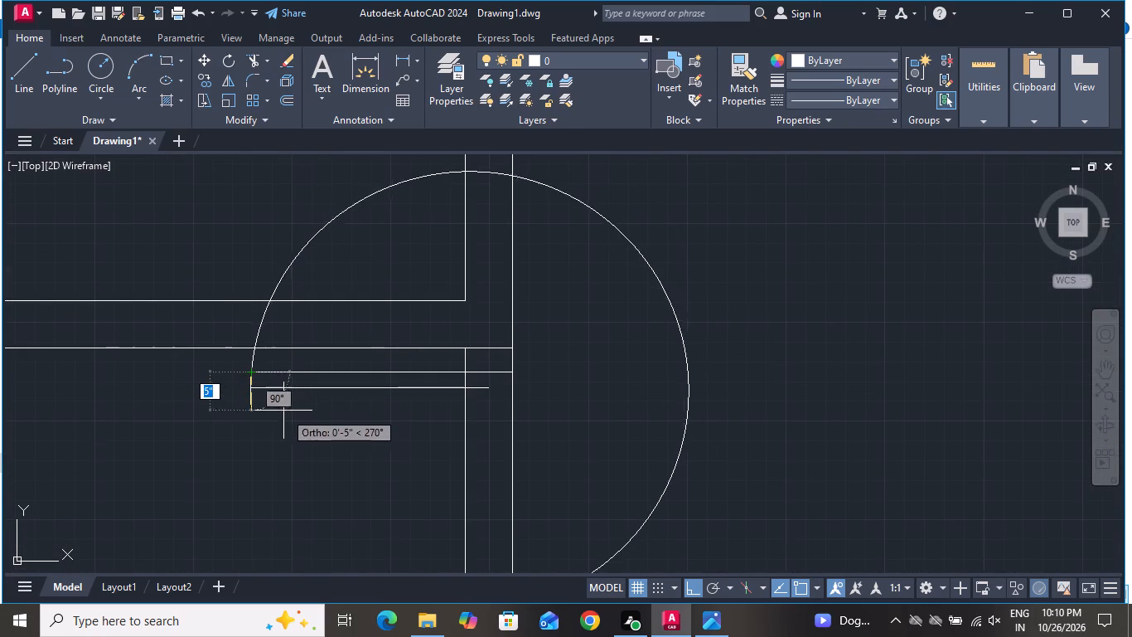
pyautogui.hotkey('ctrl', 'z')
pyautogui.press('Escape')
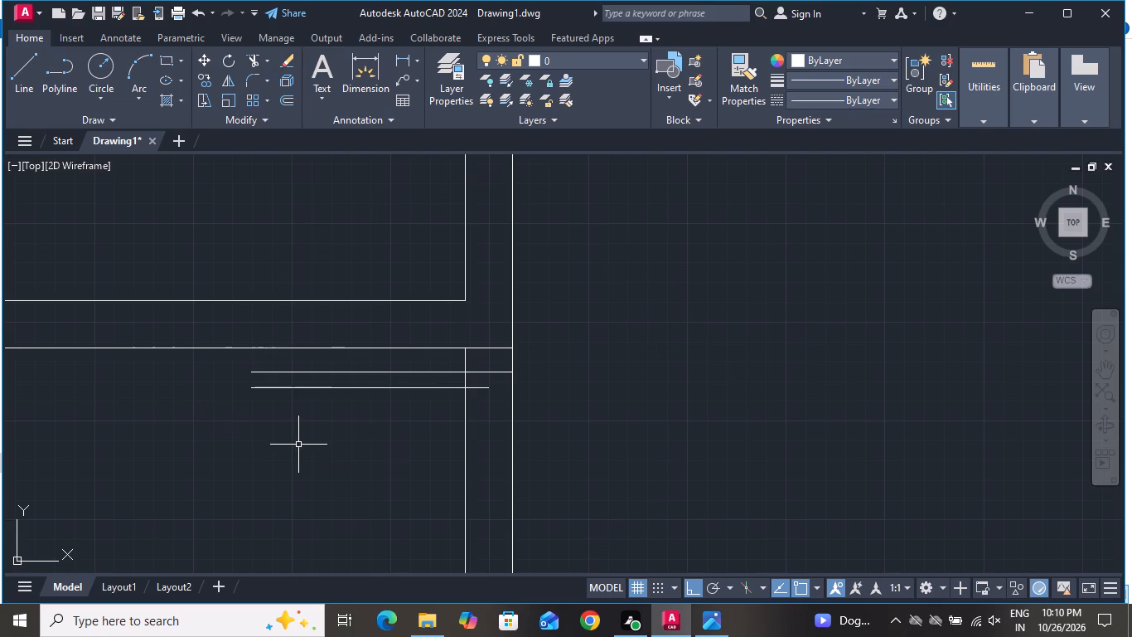
# Draw the door swing arc from the lower jamb's midpoint through the leaf's lower left end to its upper left end.
pyautogui.write('a')
pyautogui.press('space')
pyautogui.scroll(-1, 386, 297)
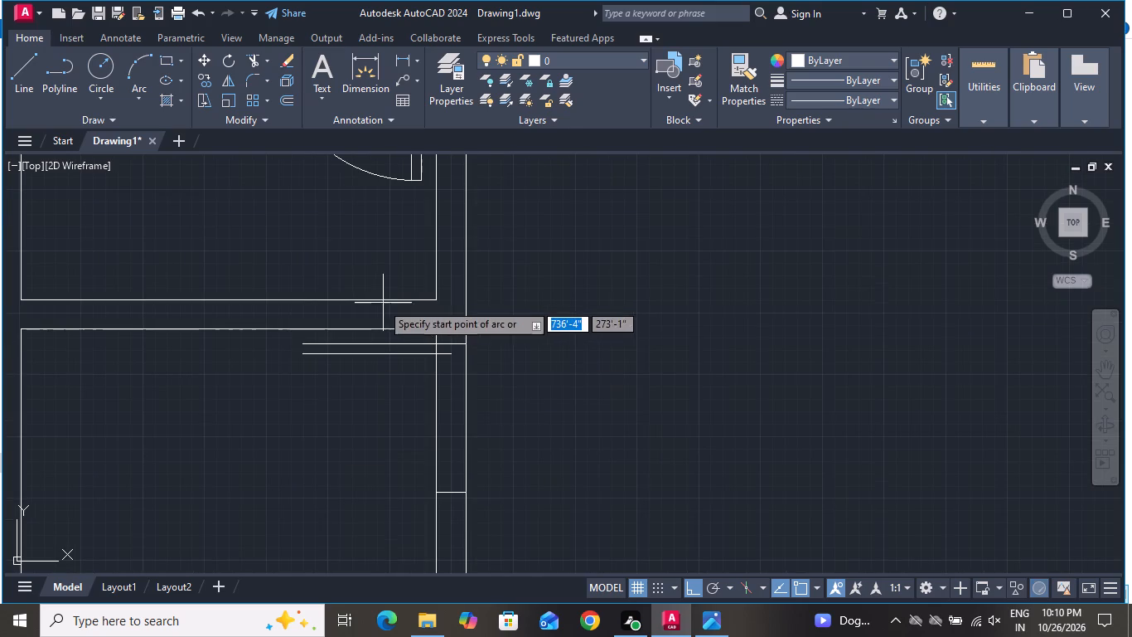
pyautogui.click(451, 493)
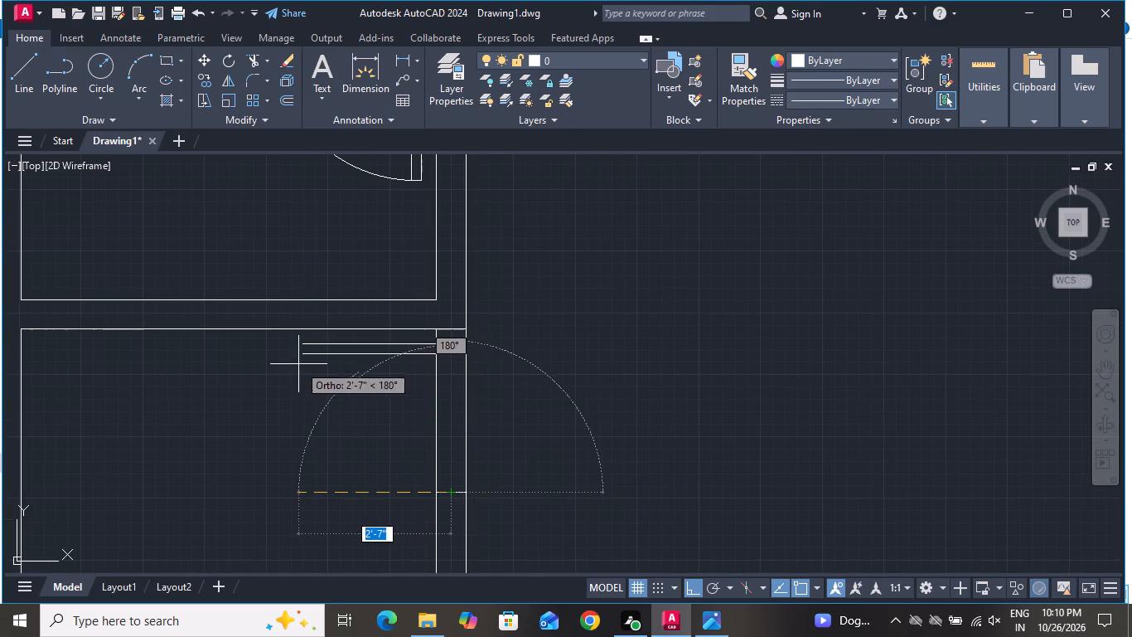
pyautogui.click(305, 357)
pyautogui.click(308, 340)
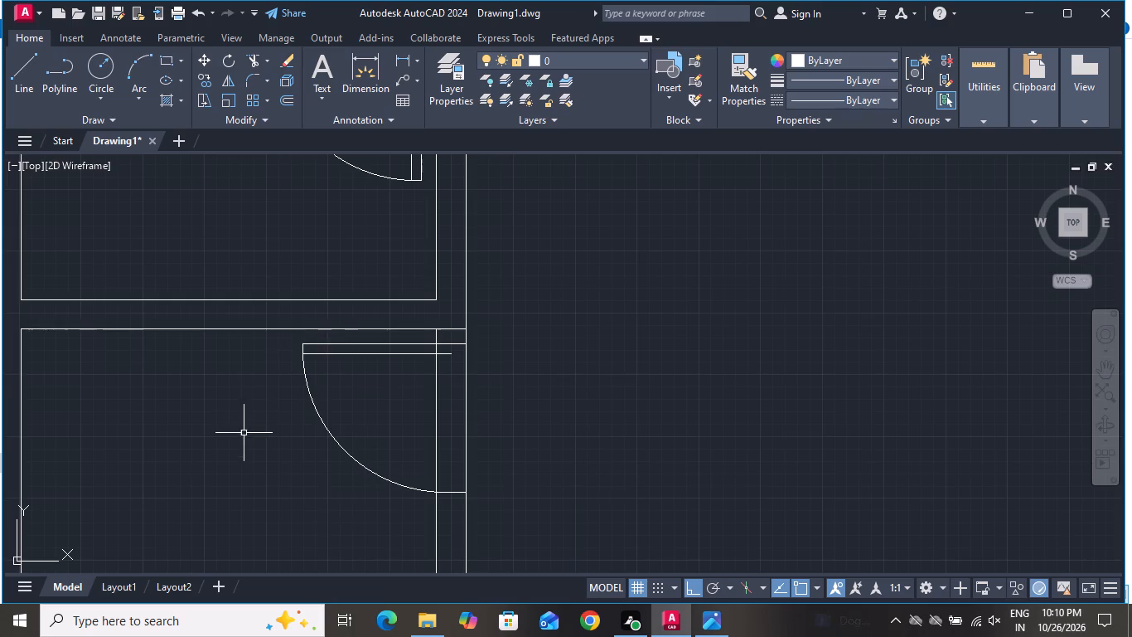
# Draw a short vertical line joining the two leaf lines at the hinge end of the small room's new door.
pyautogui.scroll(-1, 254, 437)
pyautogui.click(32, 63)
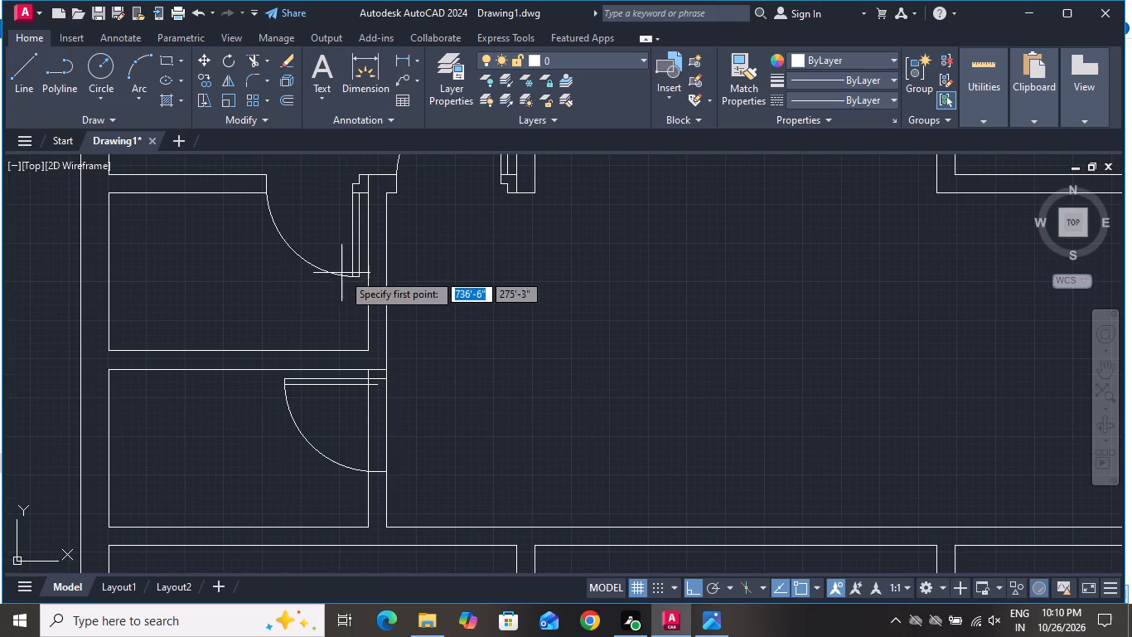
pyautogui.scroll(4, 361, 387)
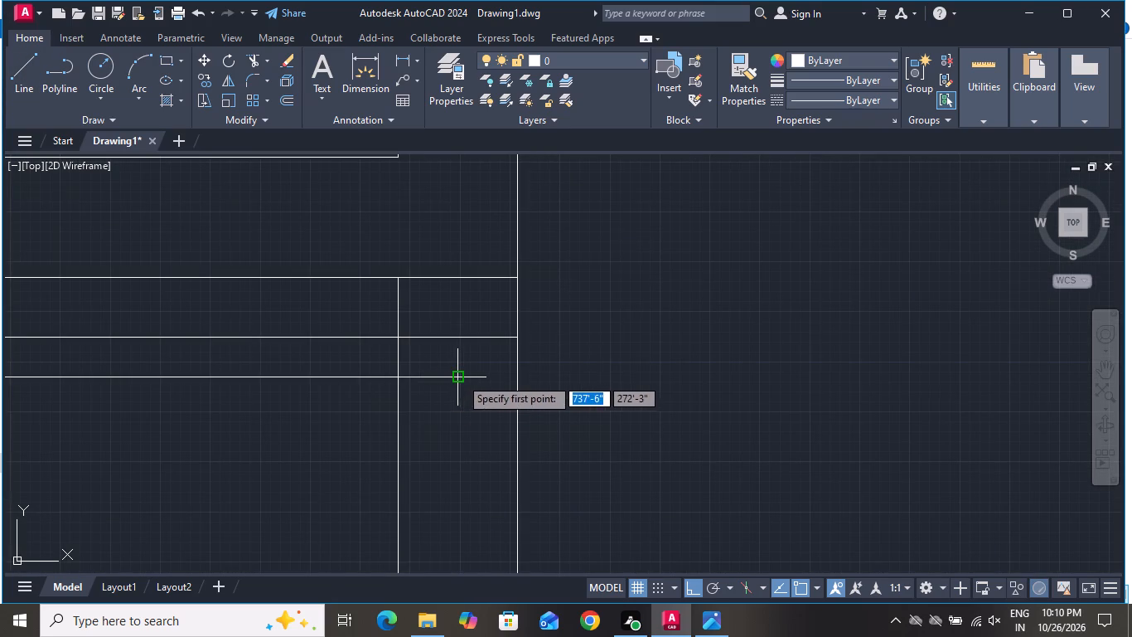
pyautogui.click(462, 377)
pyautogui.click(457, 340)
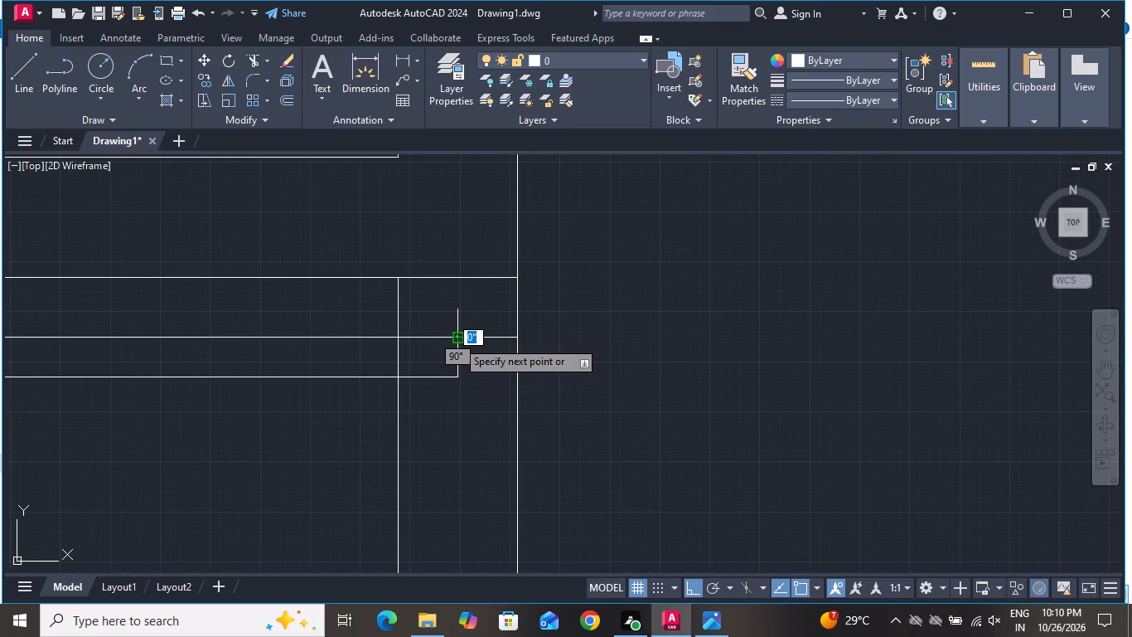
pyautogui.rightClick(457, 342)
pyautogui.click(475, 367)
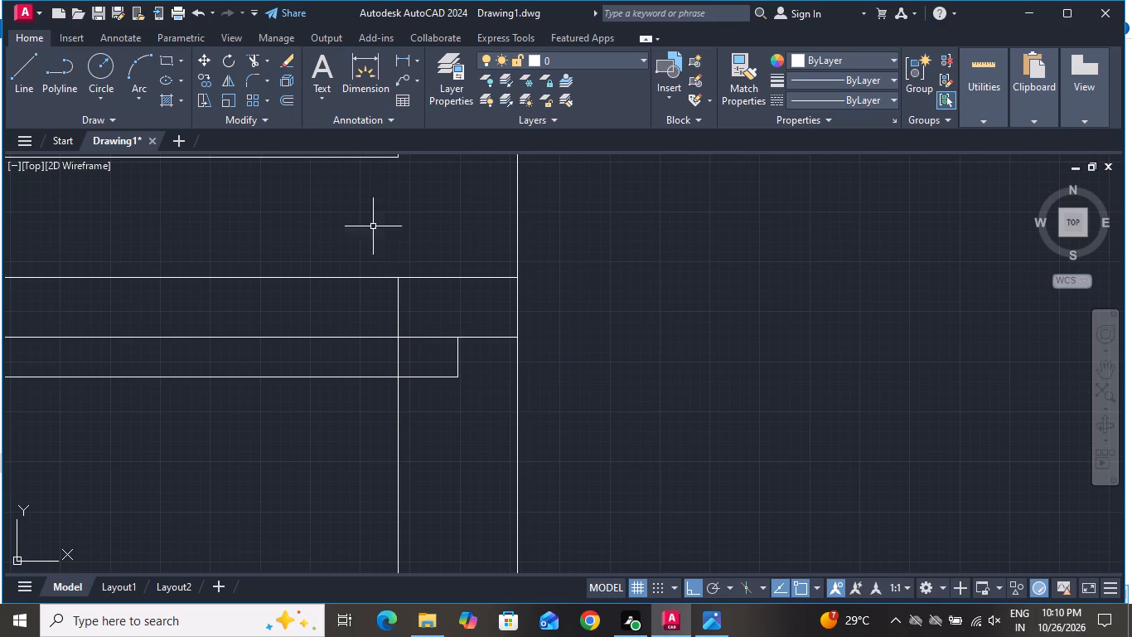
# Trim the surplus upper line segment at the hinge and both partition lines crossing the small room's door opening.
pyautogui.click(249, 57)
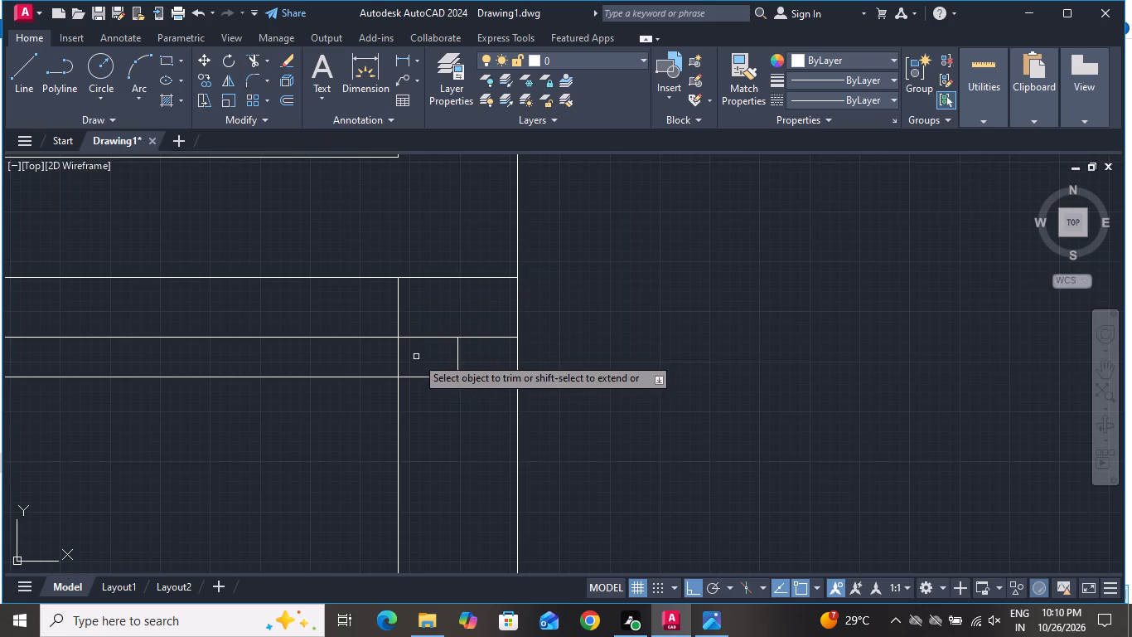
pyautogui.click(421, 360)
pyautogui.click(427, 323)
pyautogui.scroll(-2, 433, 319)
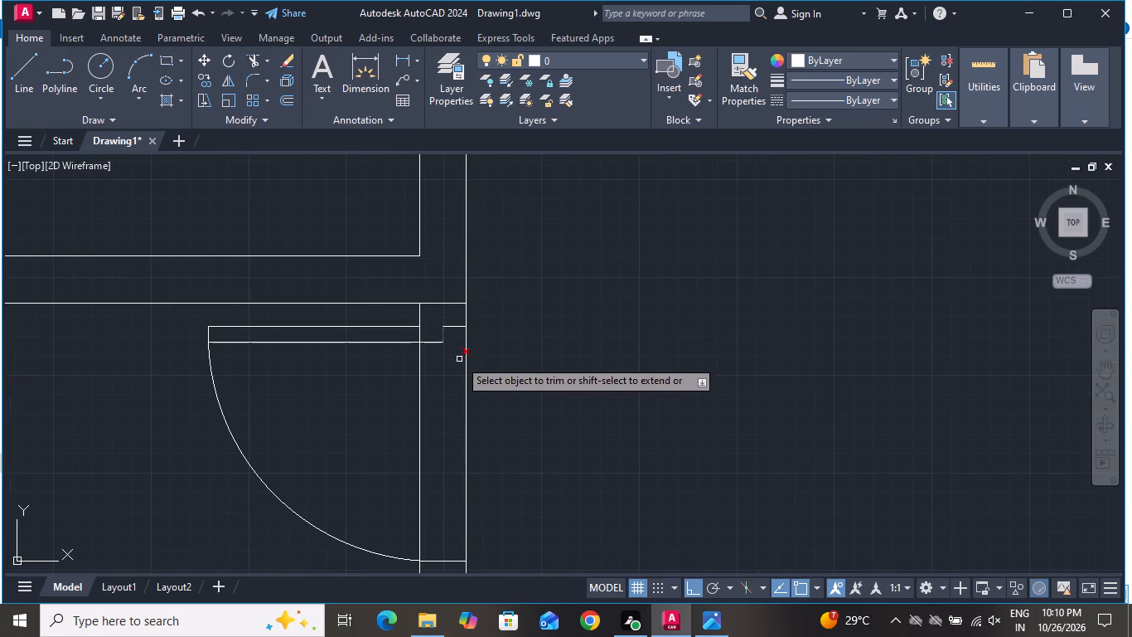
pyautogui.click(481, 374)
pyautogui.click(402, 410)
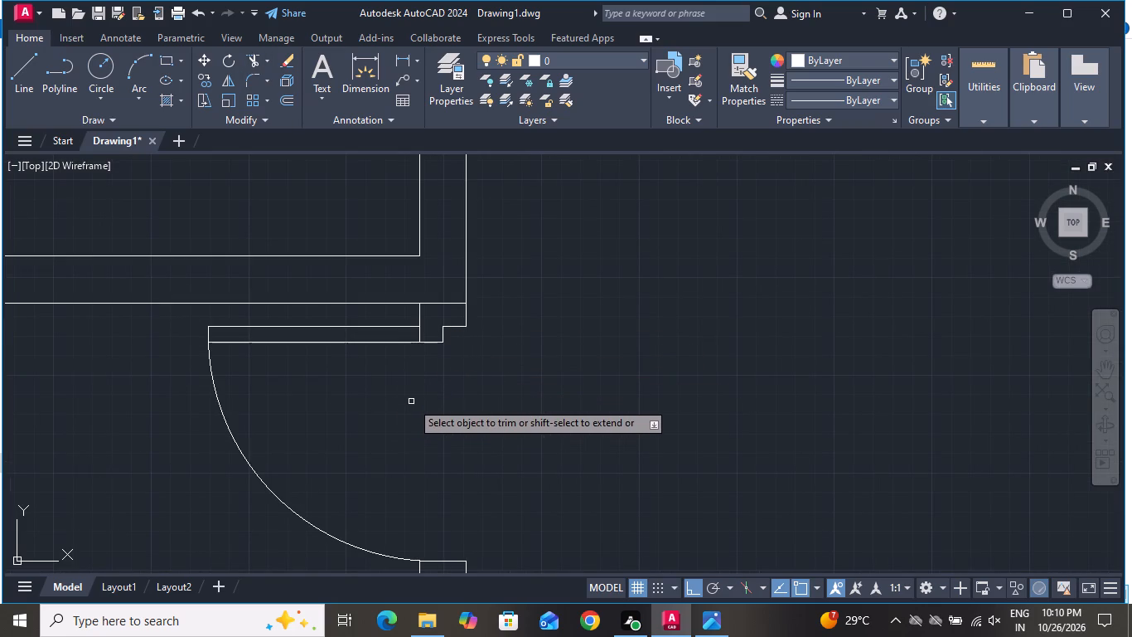
pyautogui.rightClick(414, 396)
pyautogui.click(437, 194)
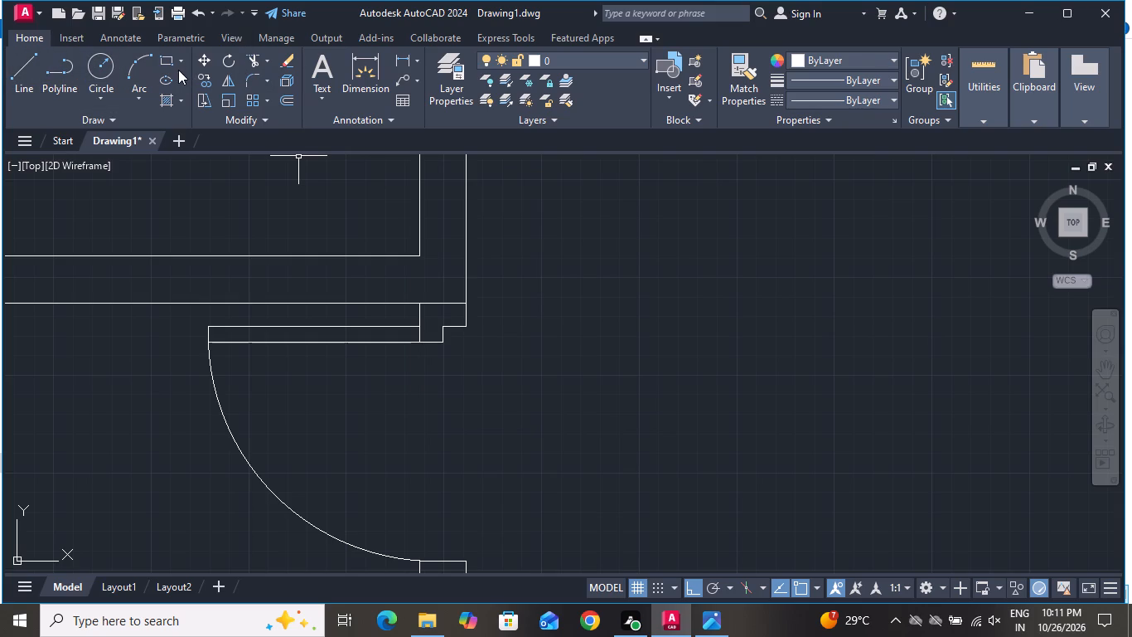
# Draw a vertical line across the horizontal partition at the lower-left room's upper right corner, up to the partition's upper face.
pyautogui.click(27, 68)
pyautogui.scroll(-3, 388, 197)
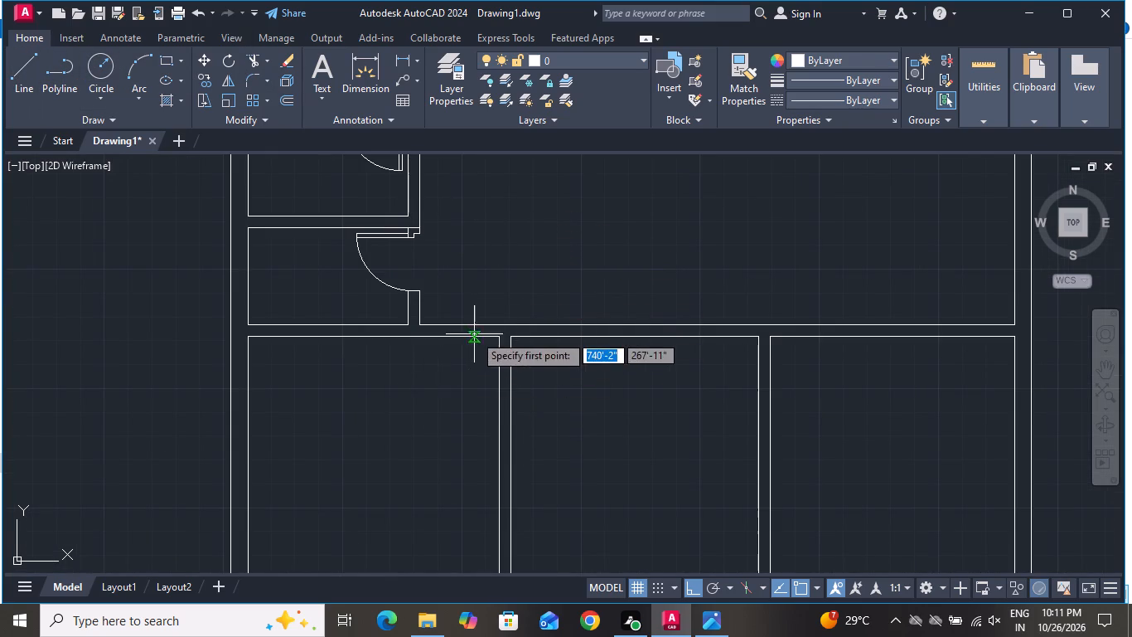
pyautogui.scroll(2, 474, 334)
pyautogui.click(539, 338)
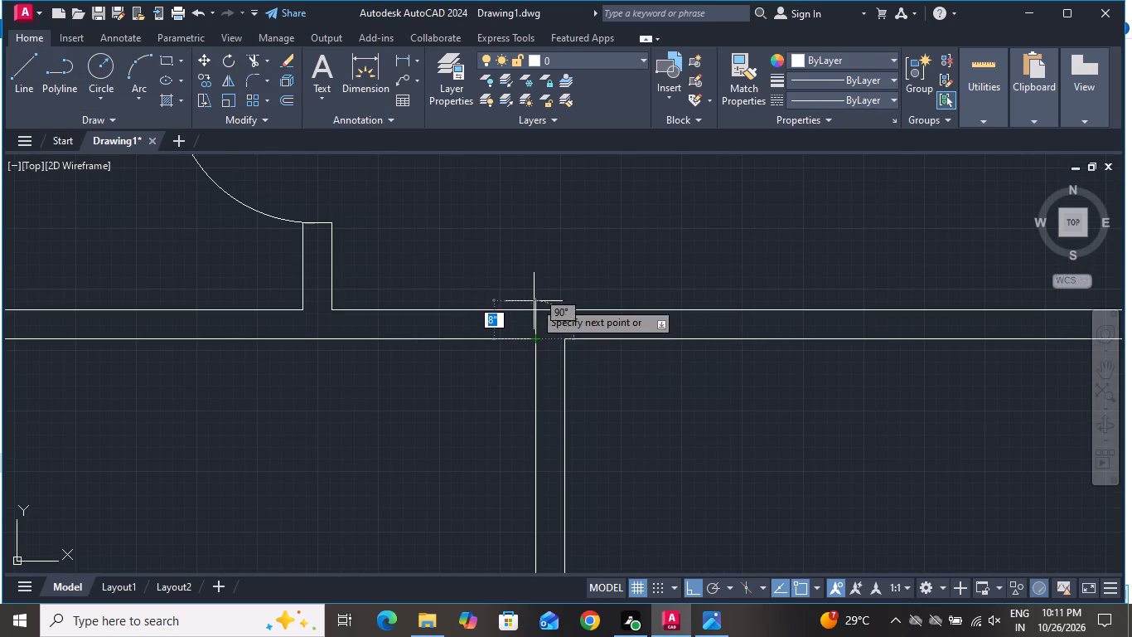
pyautogui.click(537, 314)
pyautogui.rightClick(538, 316)
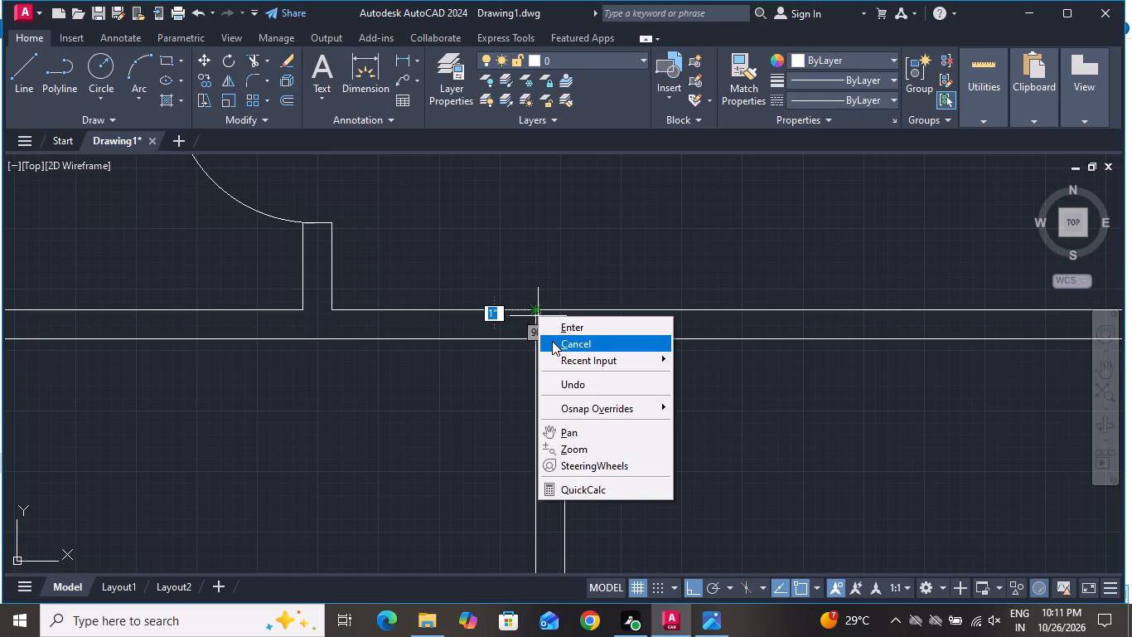
pyautogui.click(552, 341)
# Offset the short vertical line across the partition 3" leftward to mark the right door jamb.
pyautogui.write('o')
pyautogui.press('space')
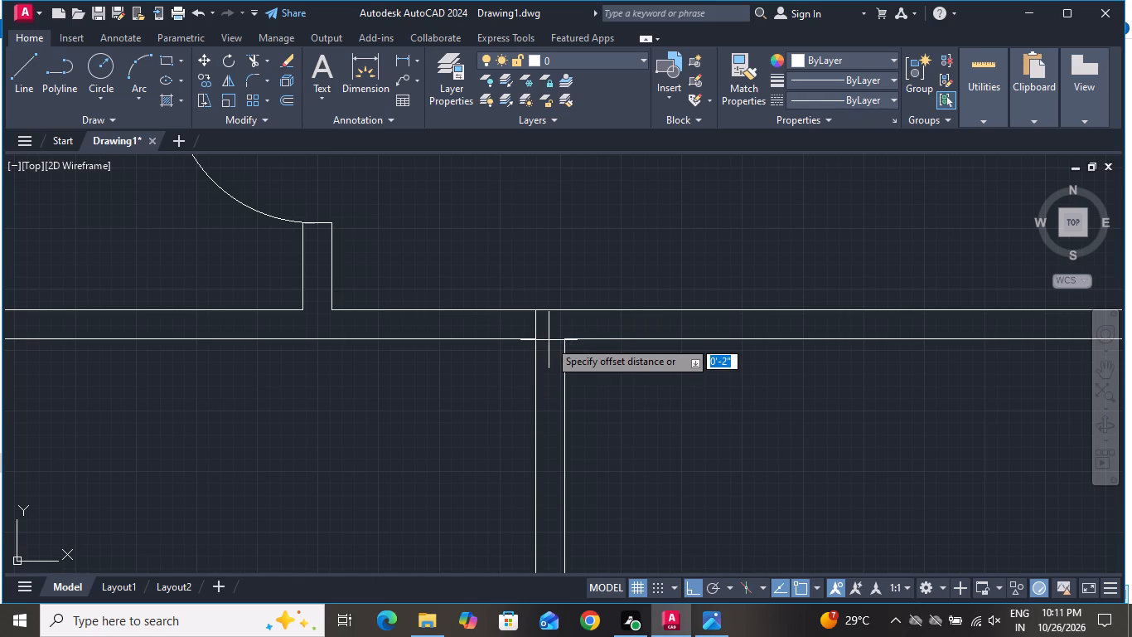
pyautogui.press('3')
pyautogui.hotkey('shift', '"')
pyautogui.press('Return')
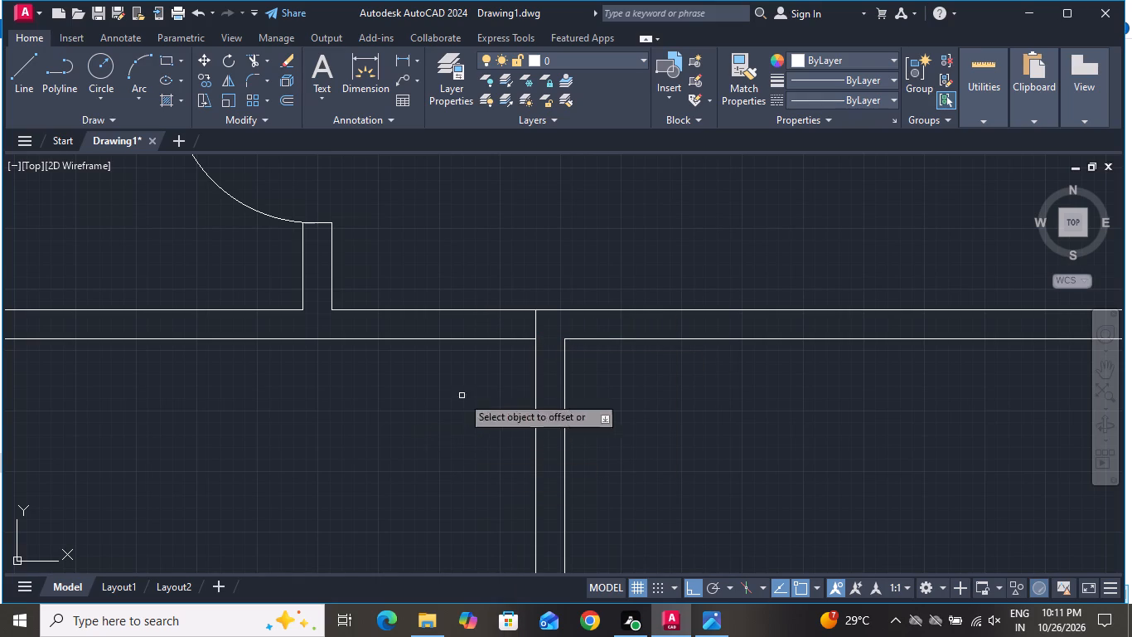
pyautogui.click(534, 322)
pyautogui.click(483, 330)
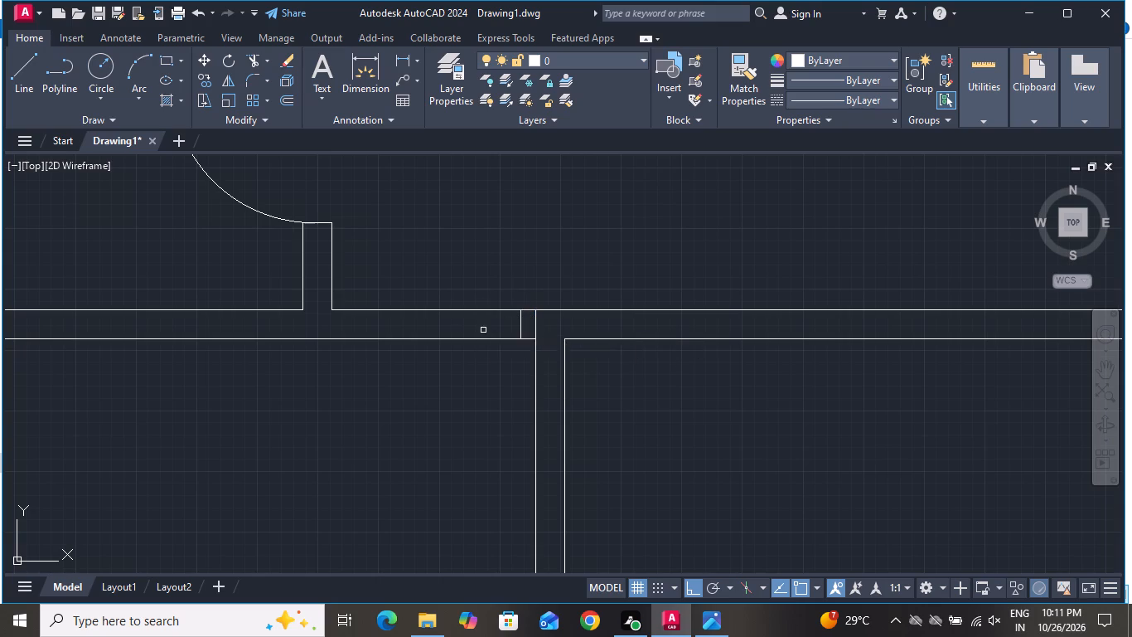
pyautogui.rightClick(469, 365)
pyautogui.click(487, 388)
# Offset the right jamb line 3' leftward to mark the left jamb of the lower-left room's door opening.
pyautogui.press('o')
pyautogui.press('space')
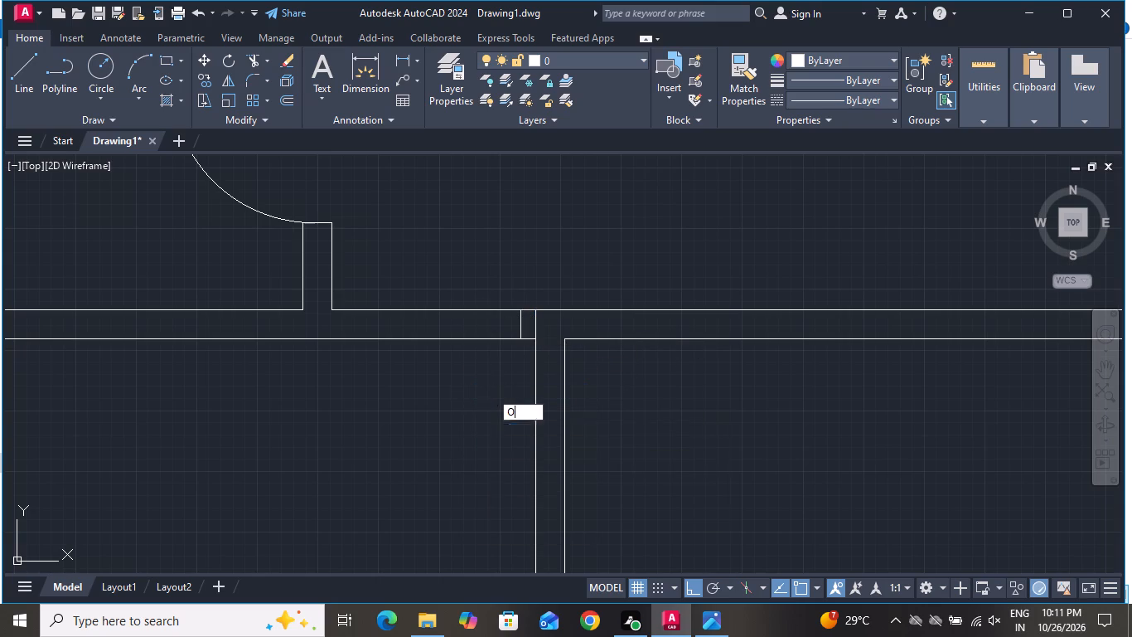
pyautogui.write('3')
pyautogui.press("'")
pyautogui.press('Return')
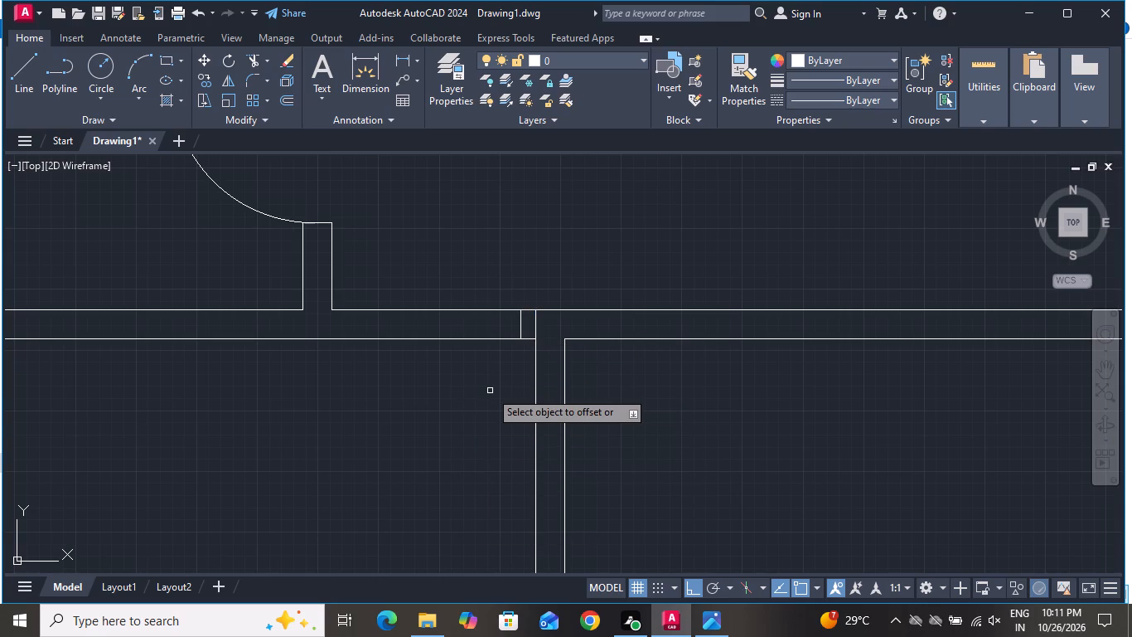
pyautogui.click(522, 323)
pyautogui.click(427, 339)
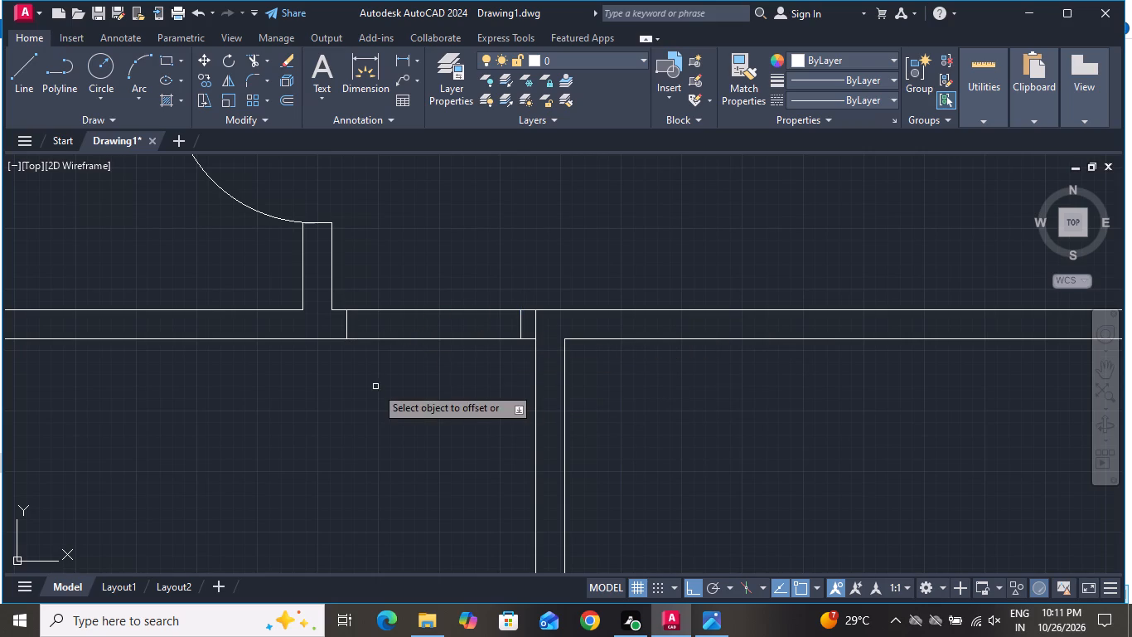
pyautogui.rightClick(375, 387)
pyautogui.click(391, 411)
# Draw a 3' vertical door leaf line from the right jamb's midpoint downward into the lower-left room.
pyautogui.click(20, 67)
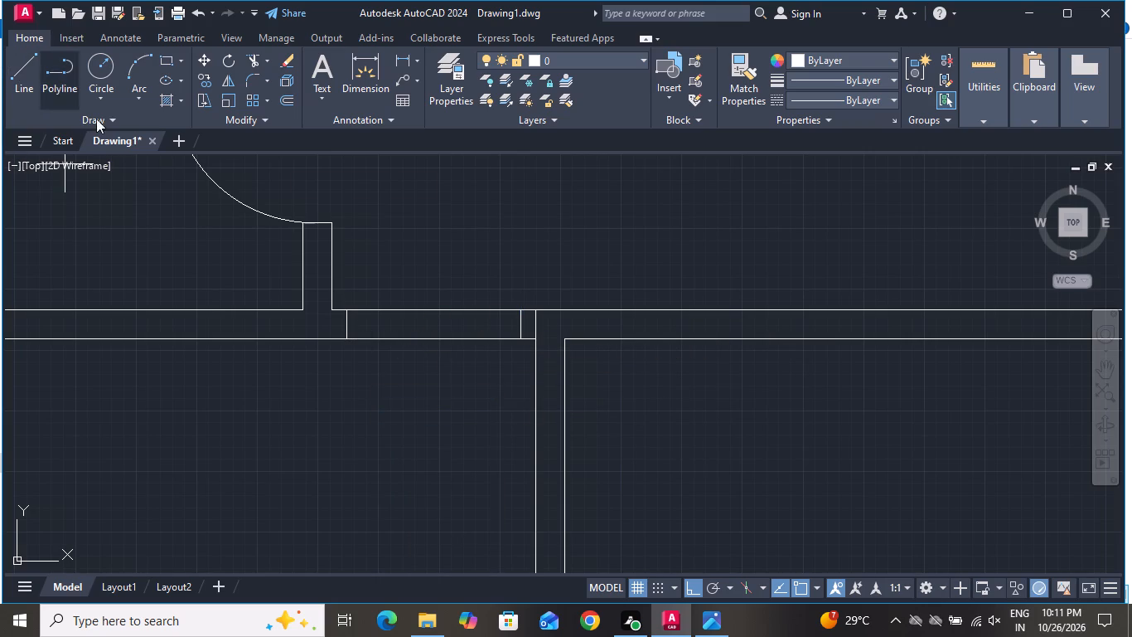
pyautogui.scroll(-1, 441, 189)
pyautogui.scroll(4, 490, 273)
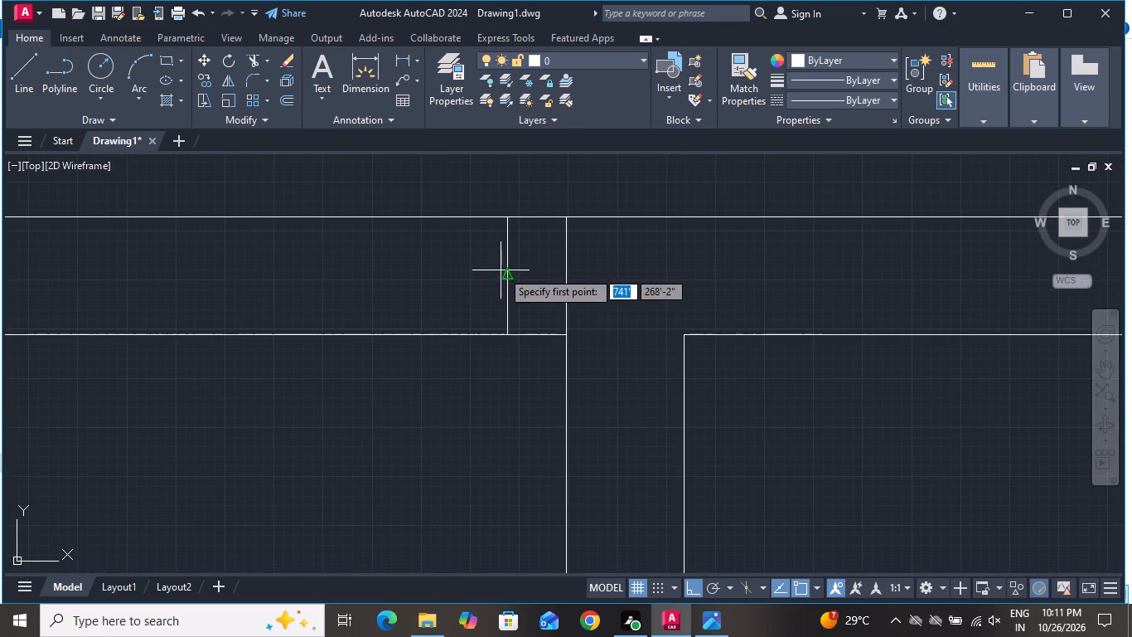
pyautogui.click(511, 275)
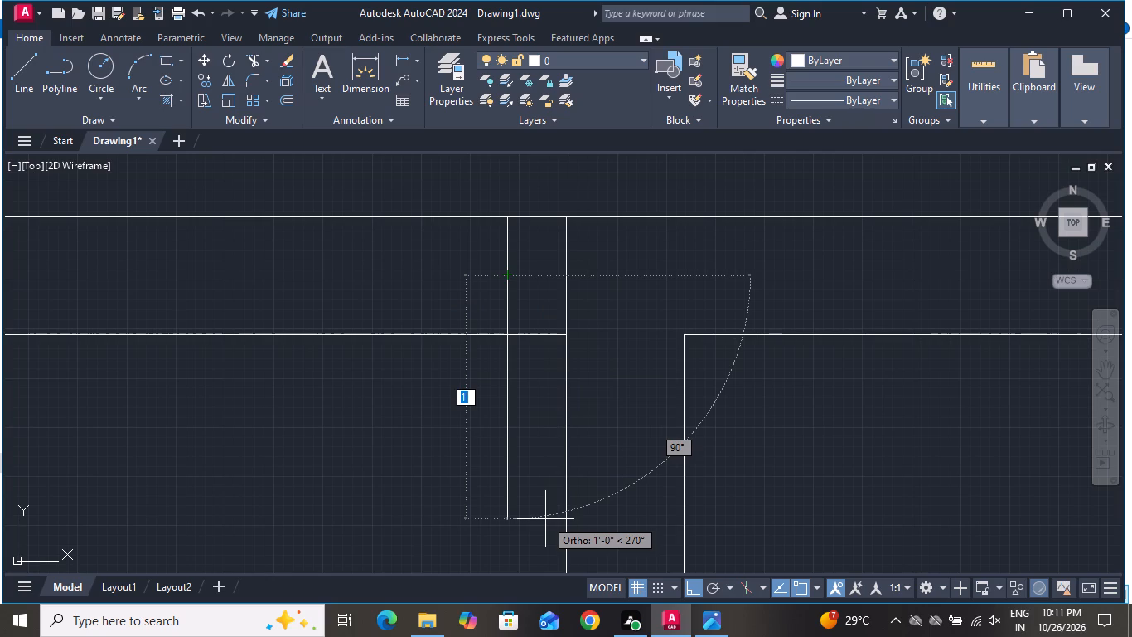
pyautogui.press('3')
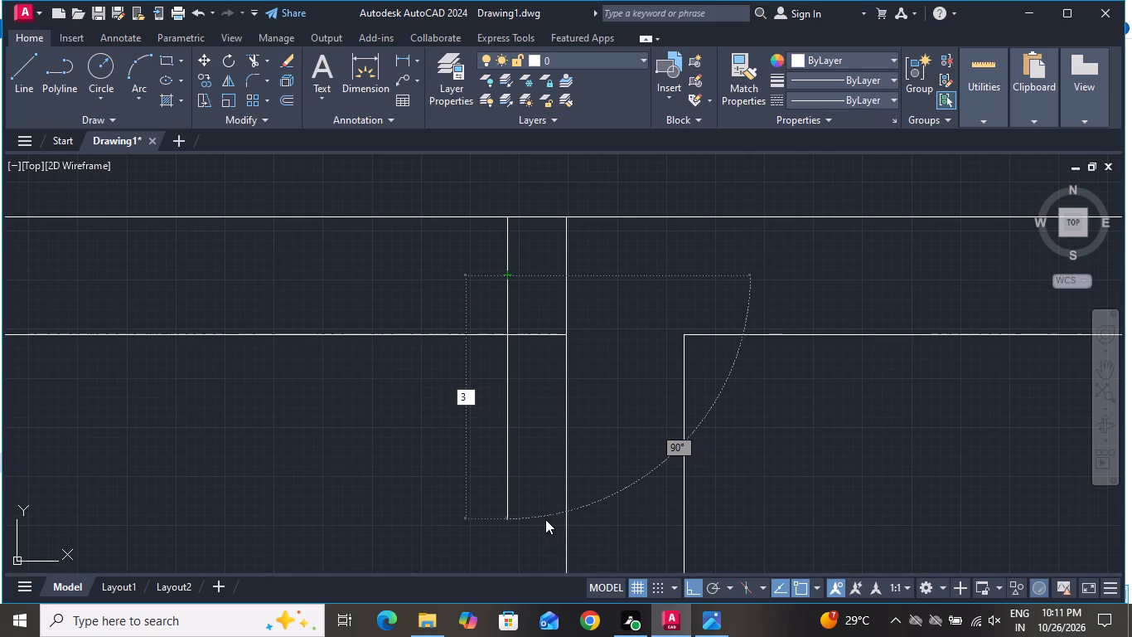
pyautogui.press("'")
pyautogui.press('Return')
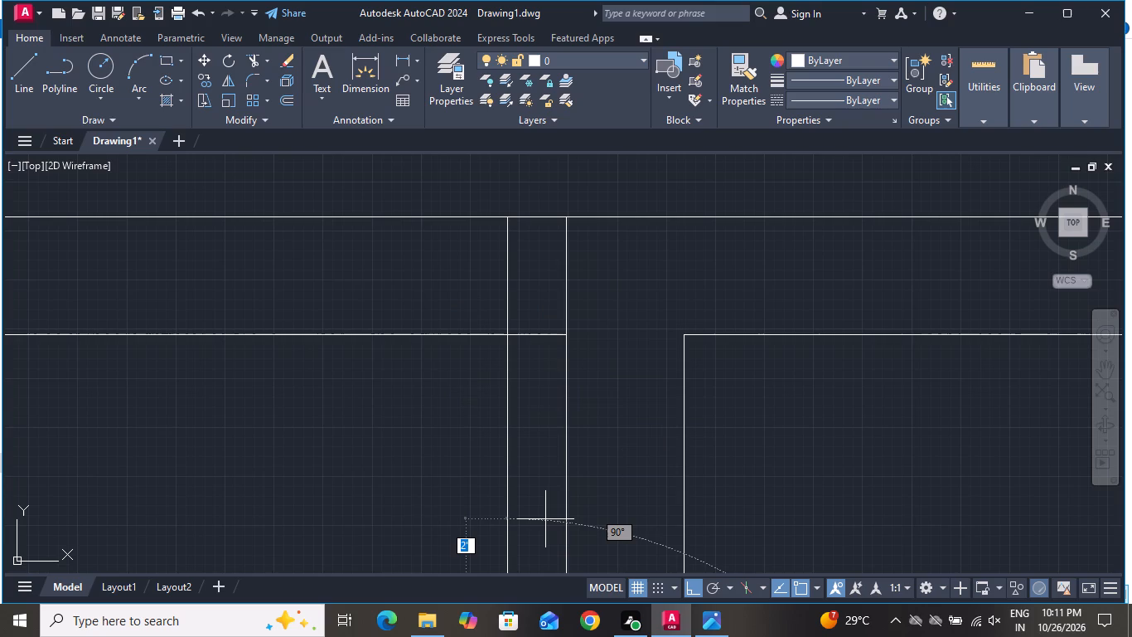
pyautogui.scroll(-1, 514, 375)
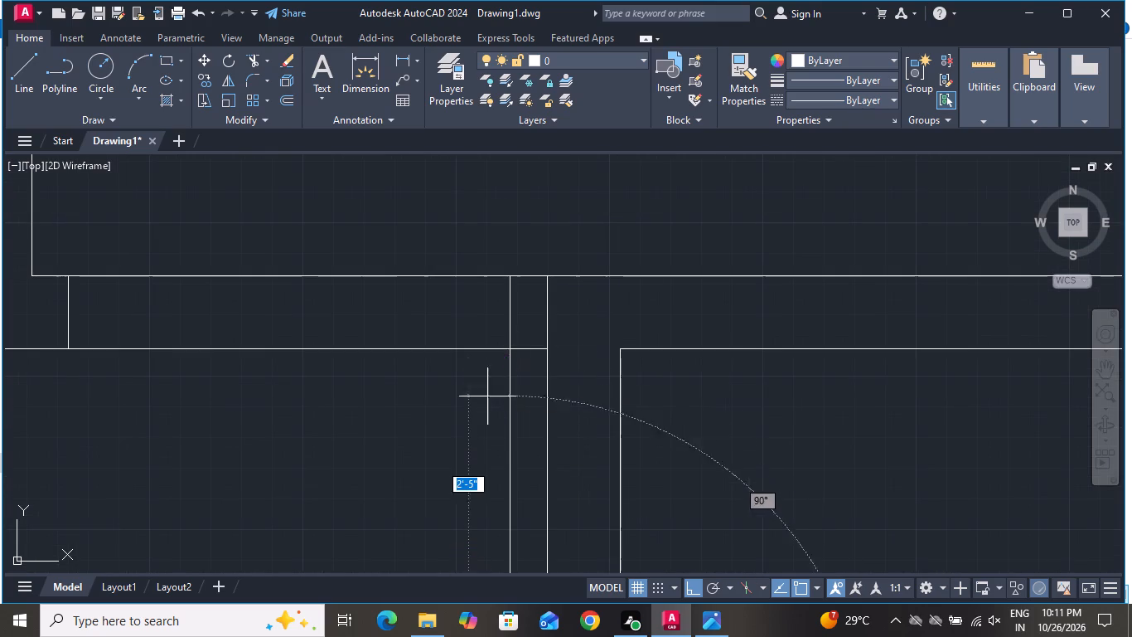
pyautogui.rightClick(457, 421)
pyautogui.click(505, 262)
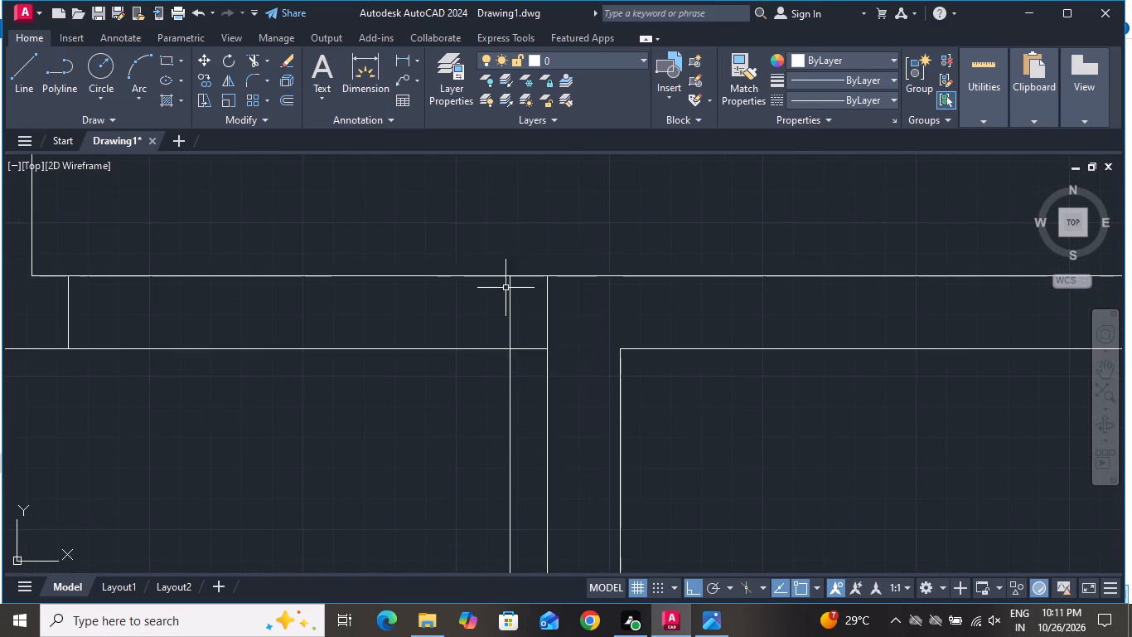
# Offset the new vertical door leaf line 2" leftward to give the leaf its thickness.
pyautogui.scroll(-2, 507, 294)
pyautogui.scroll(2, 510, 468)
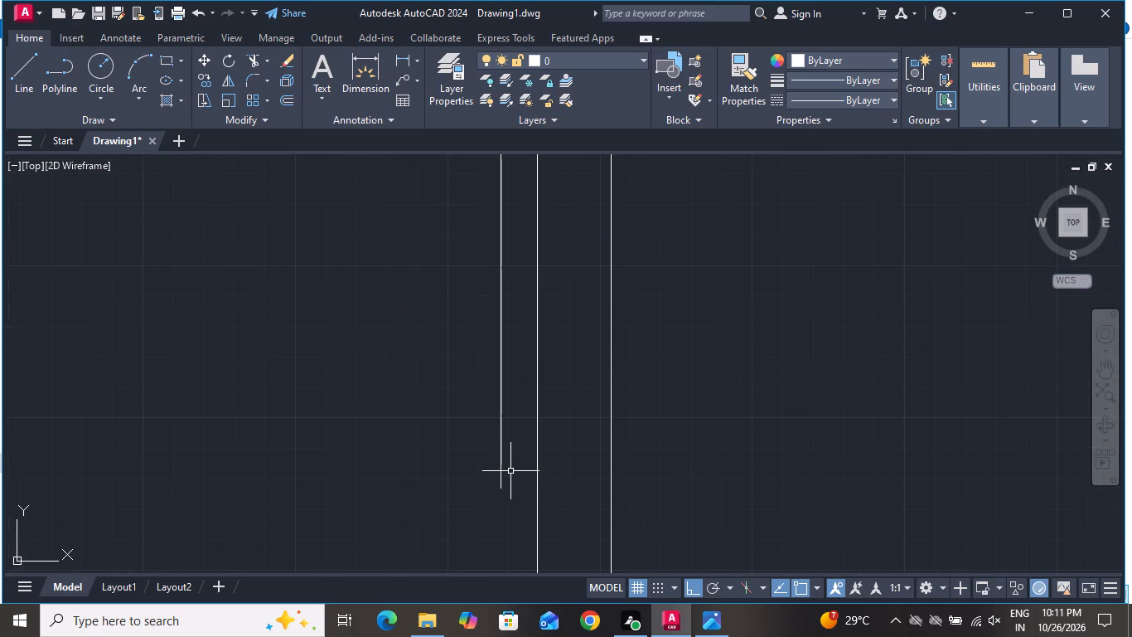
pyautogui.press('o')
pyautogui.press('space')
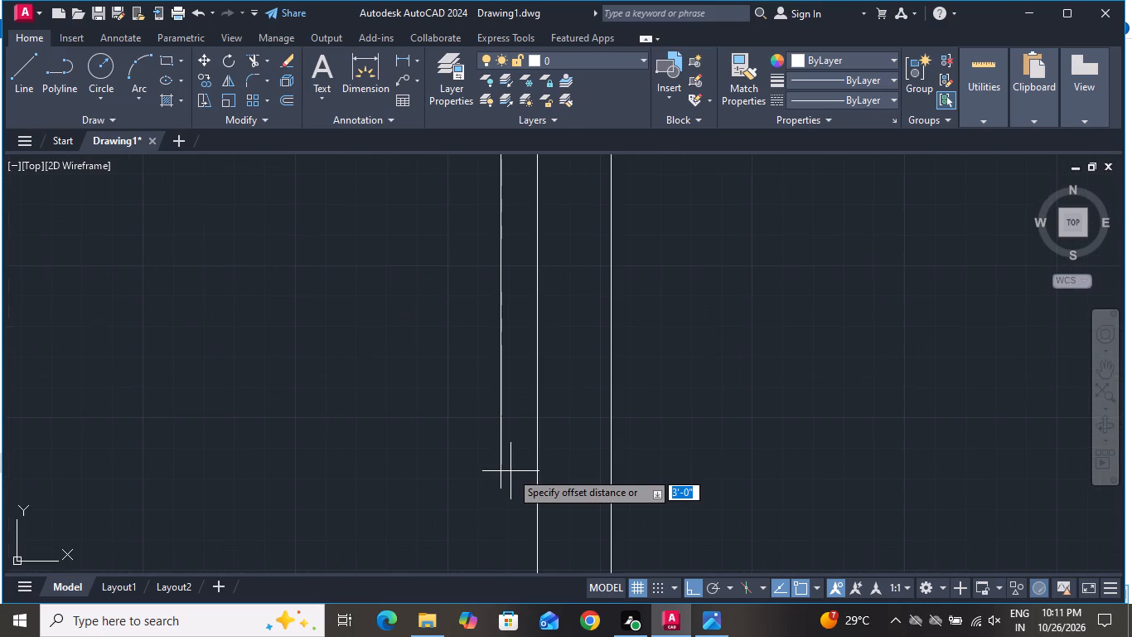
pyautogui.press('2')
pyautogui.hotkey('shift', '"')
pyautogui.press('Return')
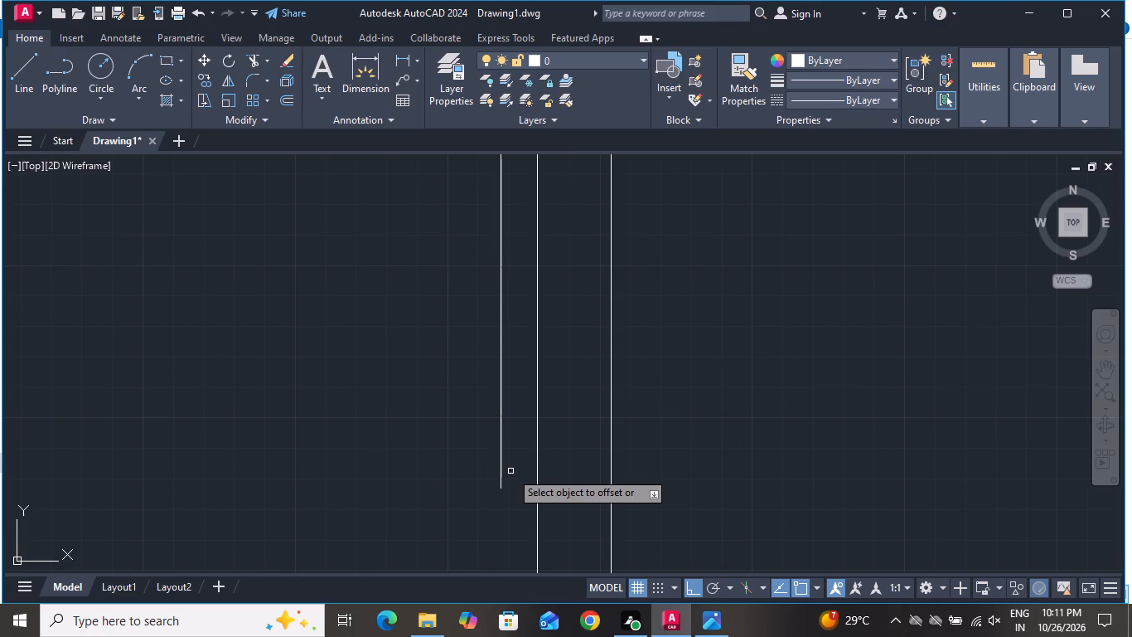
pyautogui.scroll(-2, 529, 542)
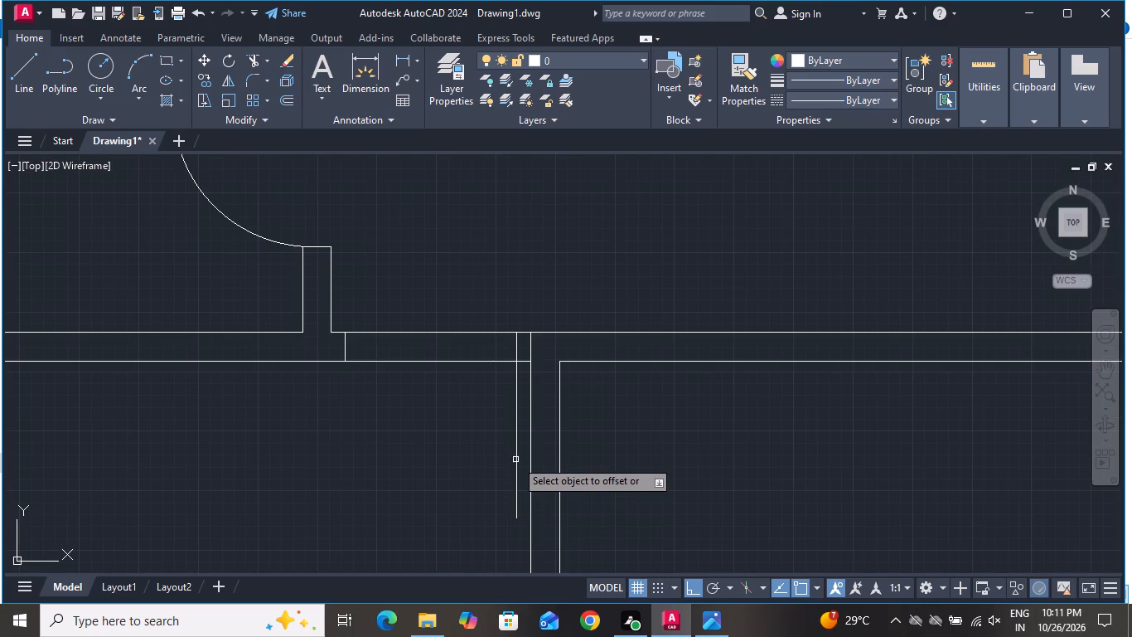
pyautogui.click(515, 459)
pyautogui.click(498, 464)
pyautogui.rightClick(498, 464)
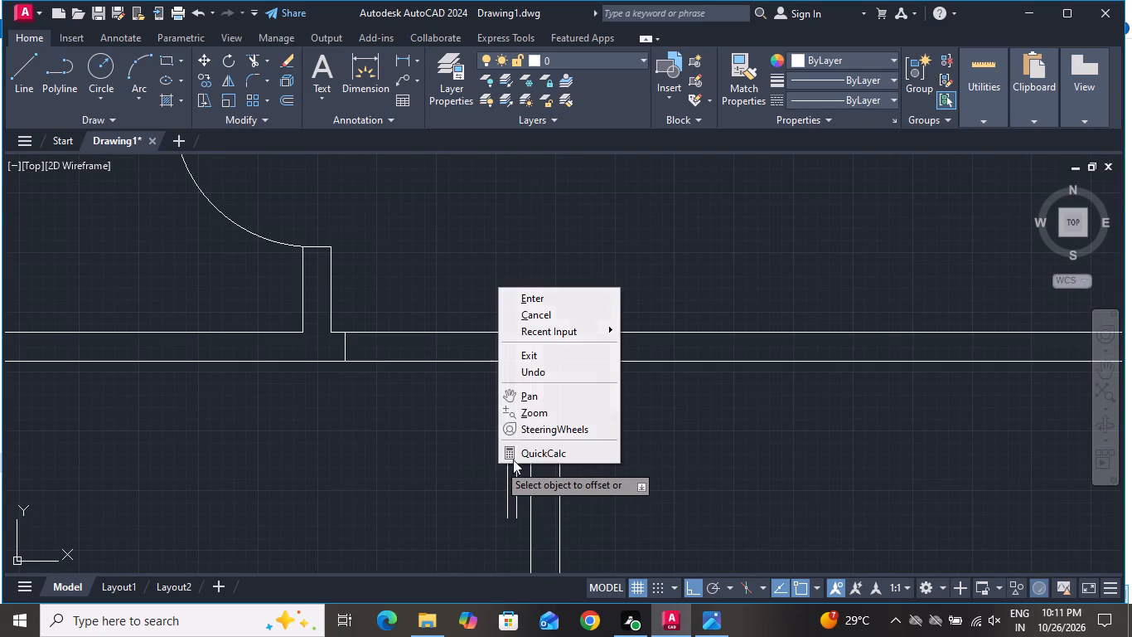
pyautogui.click(558, 314)
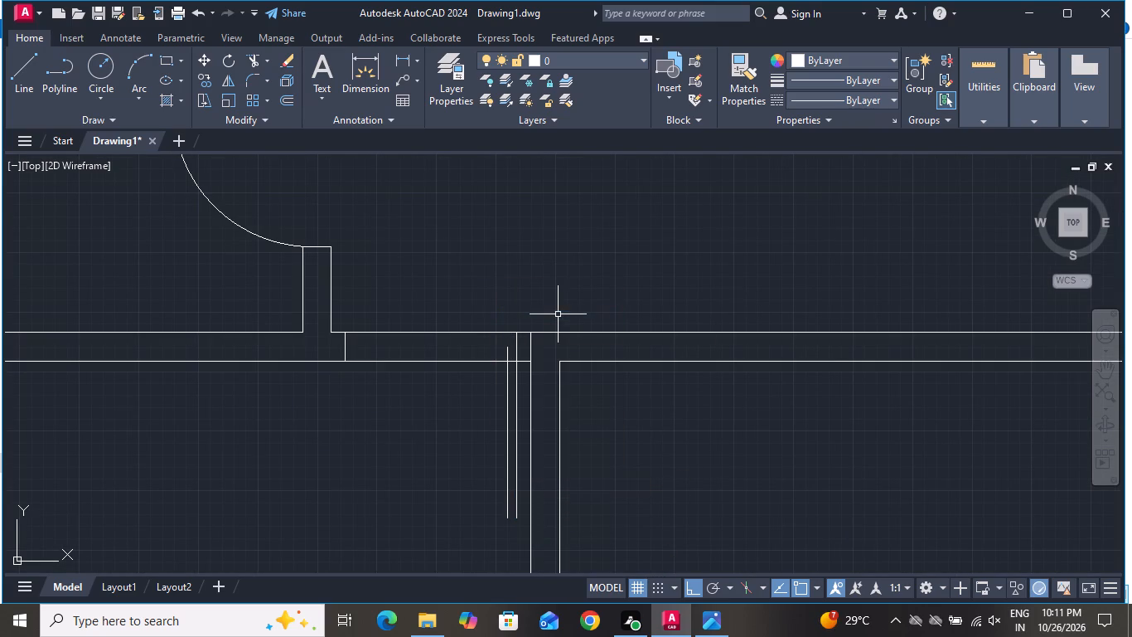
# Draw the door swing arc from the left jamb's midpoint through the leaf's lower left end to its lower right end.
pyautogui.press('a')
pyautogui.press('space')
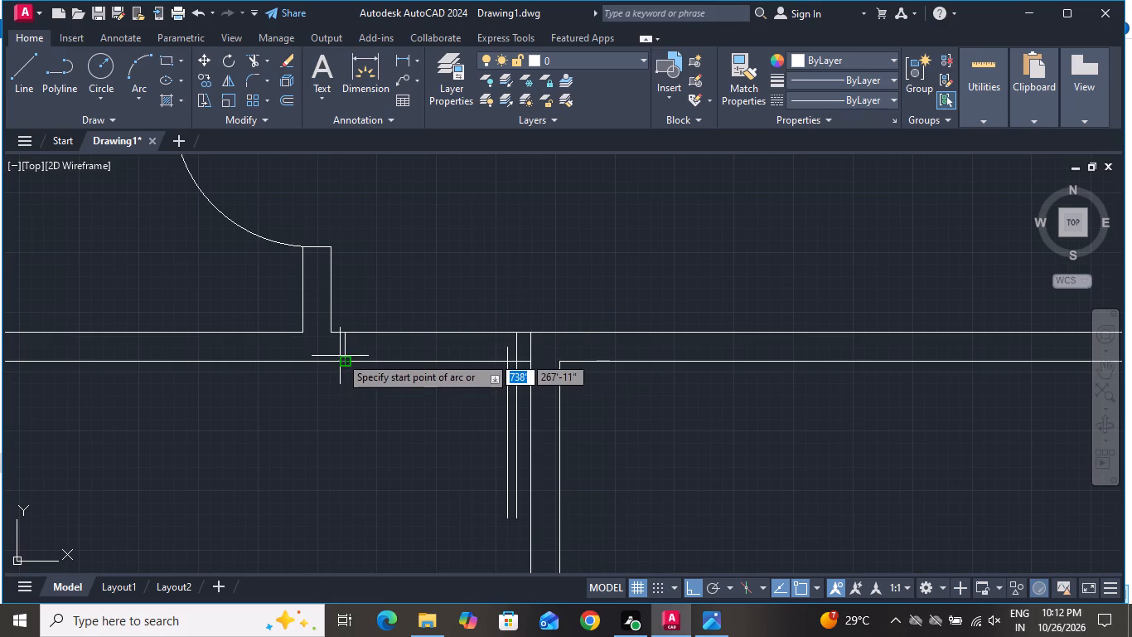
pyautogui.click(340, 346)
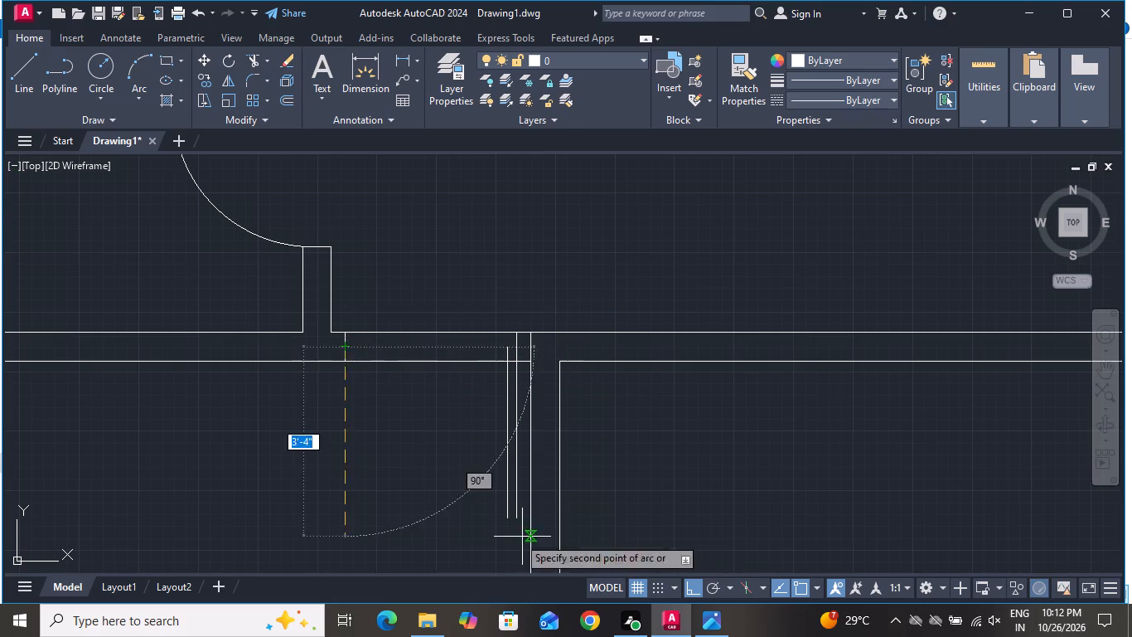
pyautogui.scroll(2, 515, 535)
pyautogui.click(483, 489)
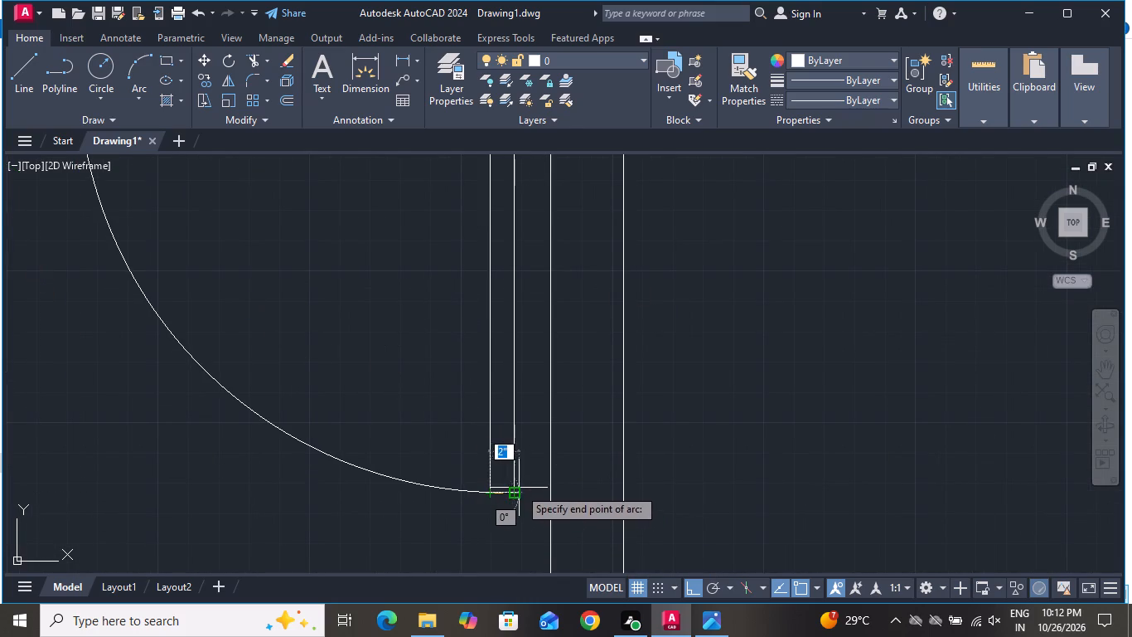
pyautogui.click(519, 486)
pyautogui.scroll(-3, 564, 507)
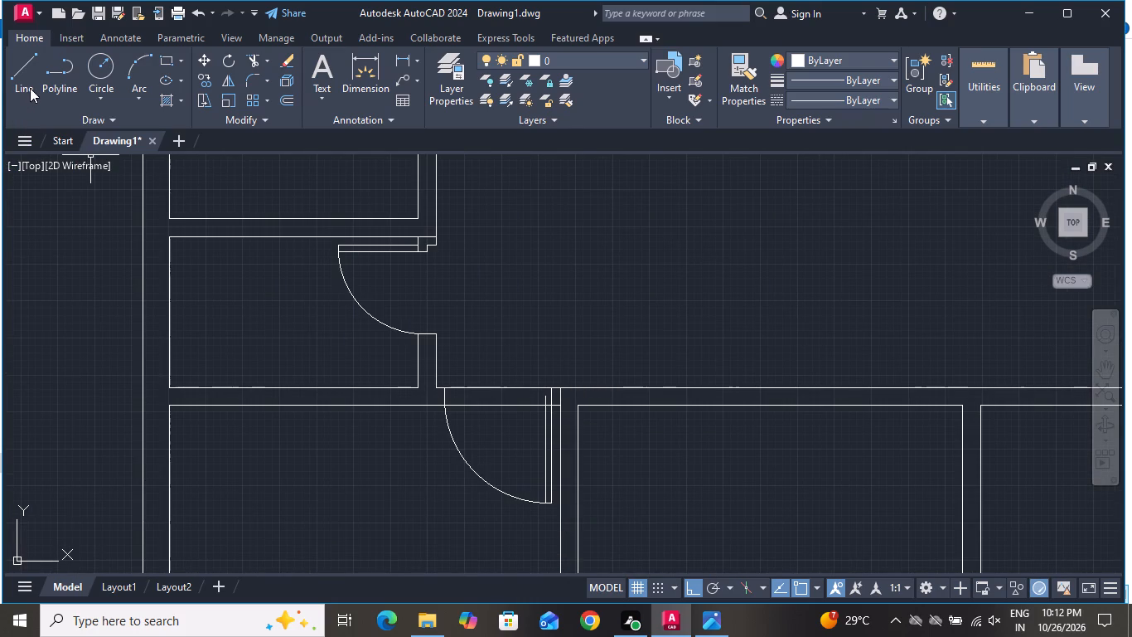
# Draw a 2" horizontal line closing the upper end of the lower-left room's door leaf.
pyautogui.click(31, 81)
pyautogui.scroll(2, 554, 403)
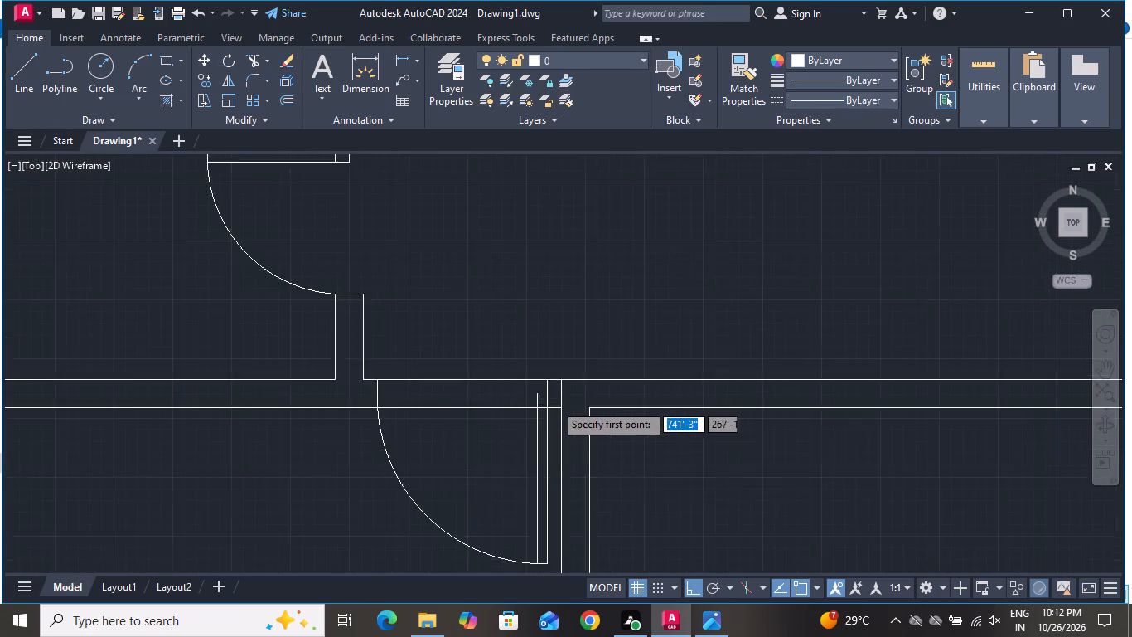
pyautogui.scroll(3, 554, 403)
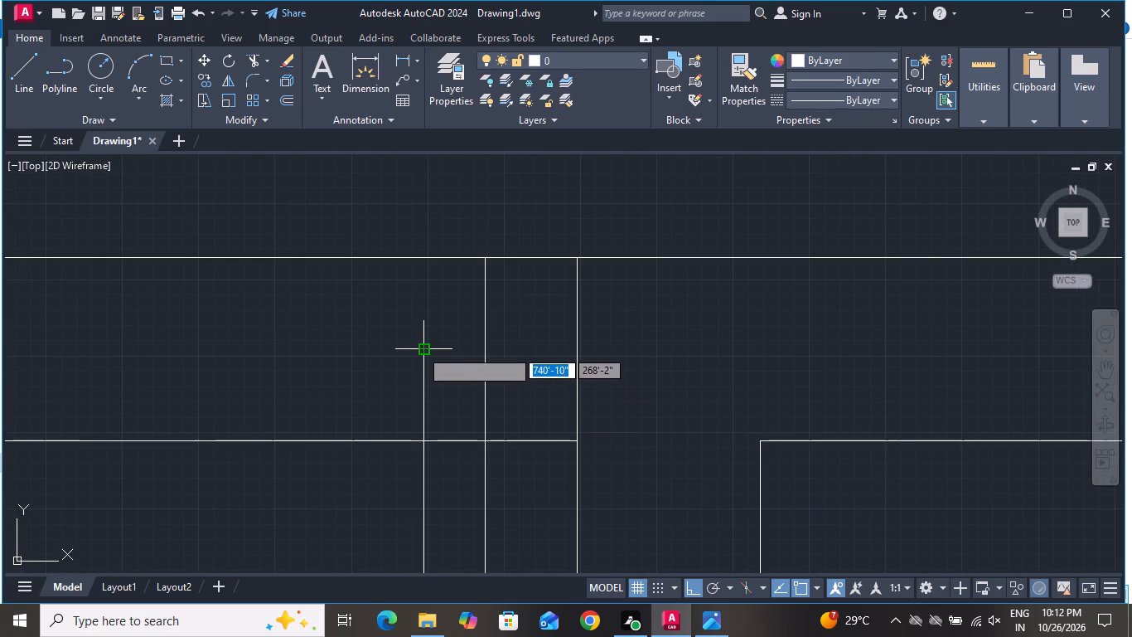
pyautogui.click(420, 349)
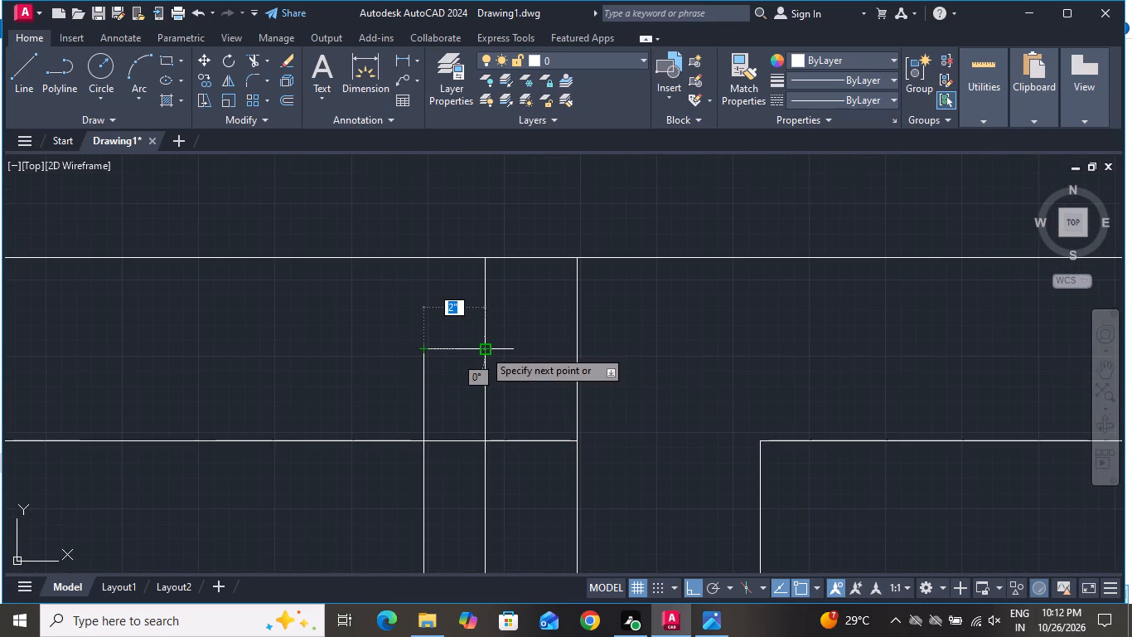
pyautogui.click(483, 349)
pyautogui.rightClick(483, 349)
pyautogui.click(519, 373)
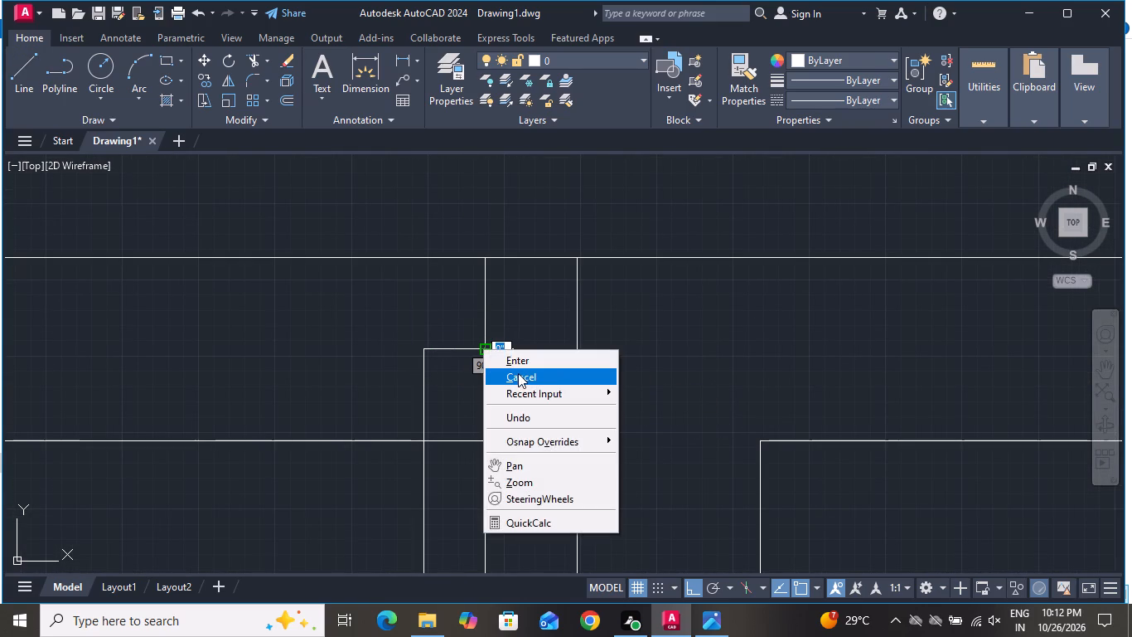
# Trim the right jamb line beside the door leaf and both wall lines across the lower-left room's door opening.
pyautogui.click(249, 64)
pyautogui.click(468, 379)
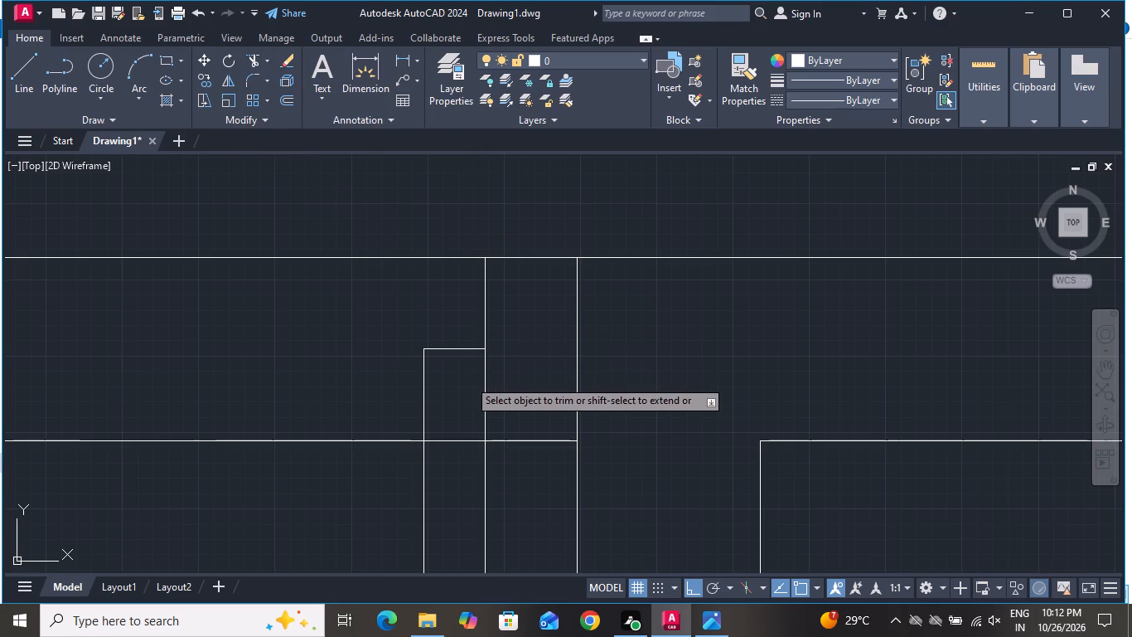
pyautogui.click(493, 382)
pyautogui.scroll(-2, 517, 381)
pyautogui.click(414, 385)
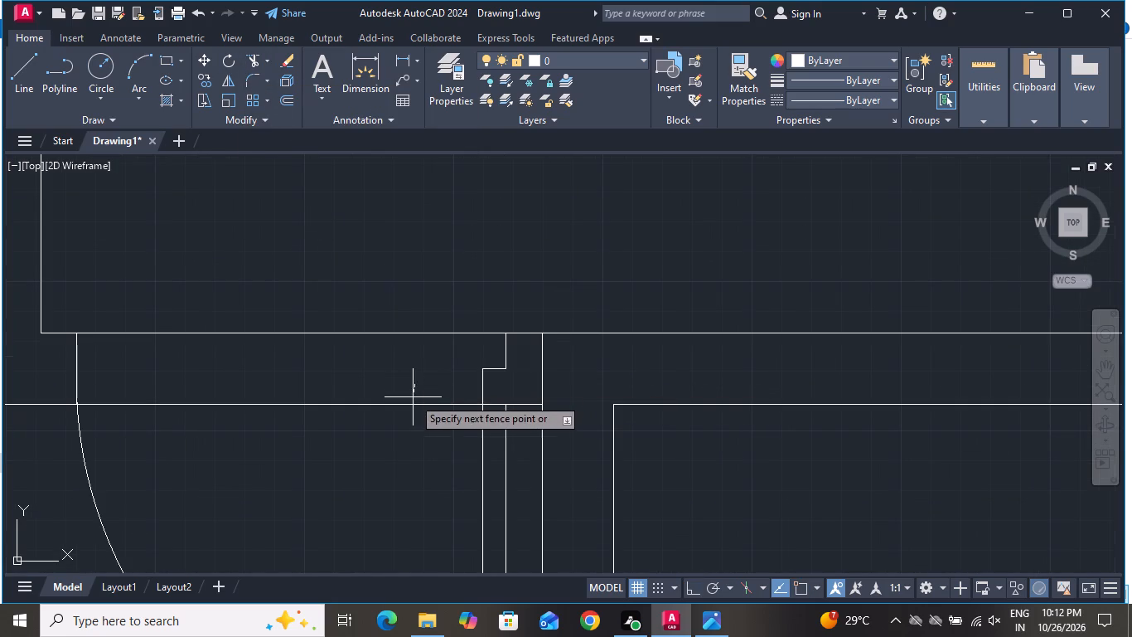
pyautogui.click(399, 443)
pyautogui.click(381, 364)
pyautogui.click(370, 301)
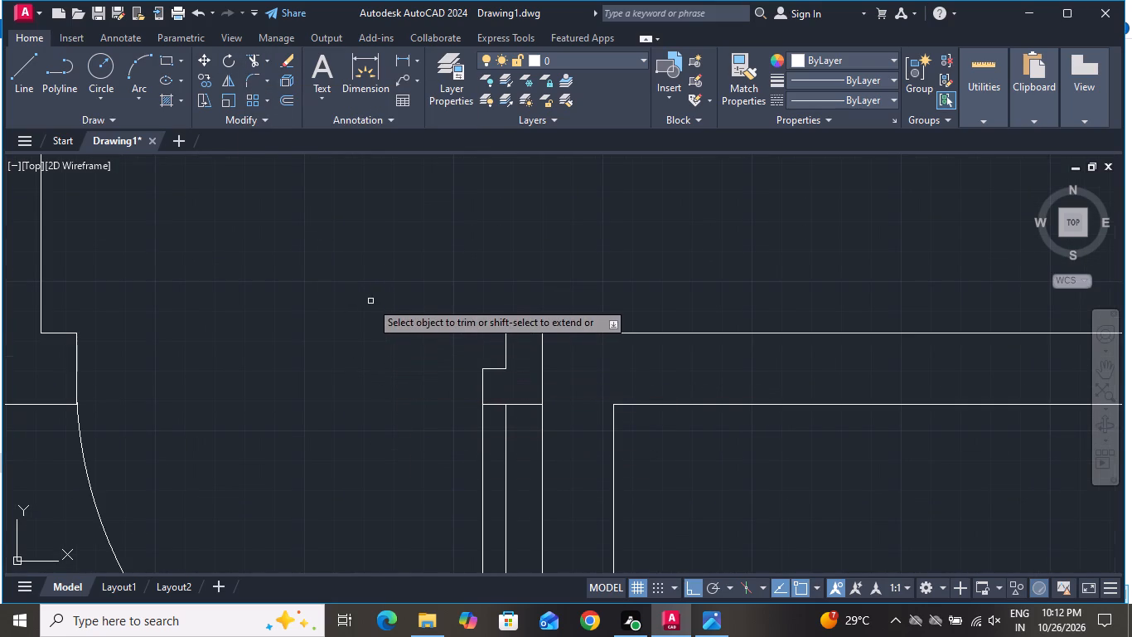
pyautogui.scroll(-3, 413, 294)
pyautogui.rightClick(485, 343)
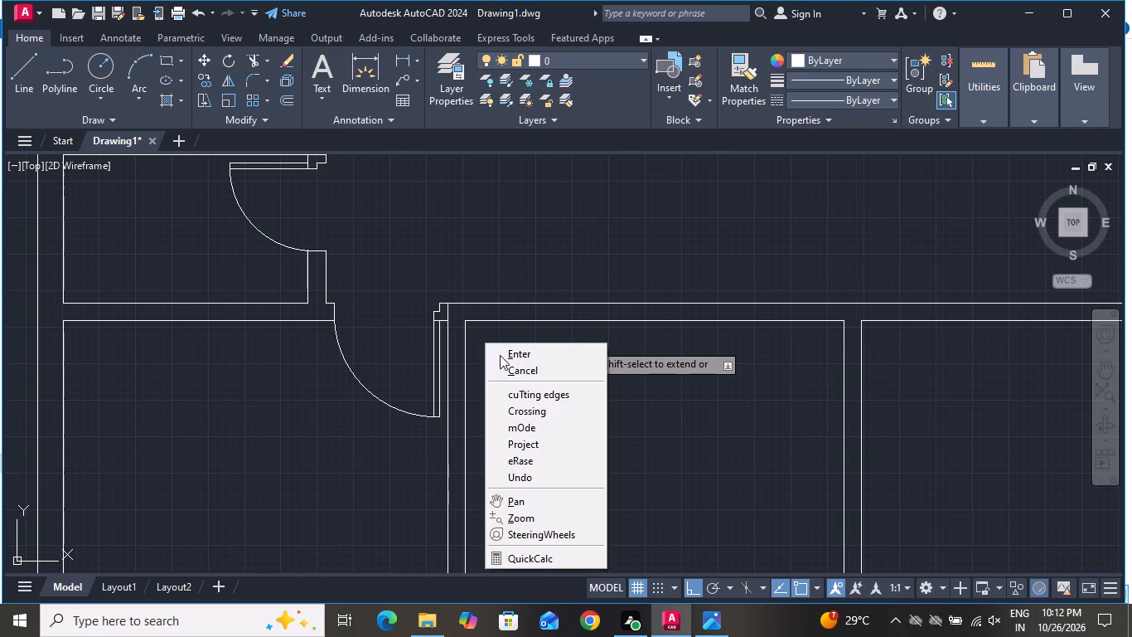
pyautogui.click(515, 372)
# Continue both faces of the partition between the lower-middle and lower-right rooms up across the horizontal wall with vertical lines.
pyautogui.click(27, 75)
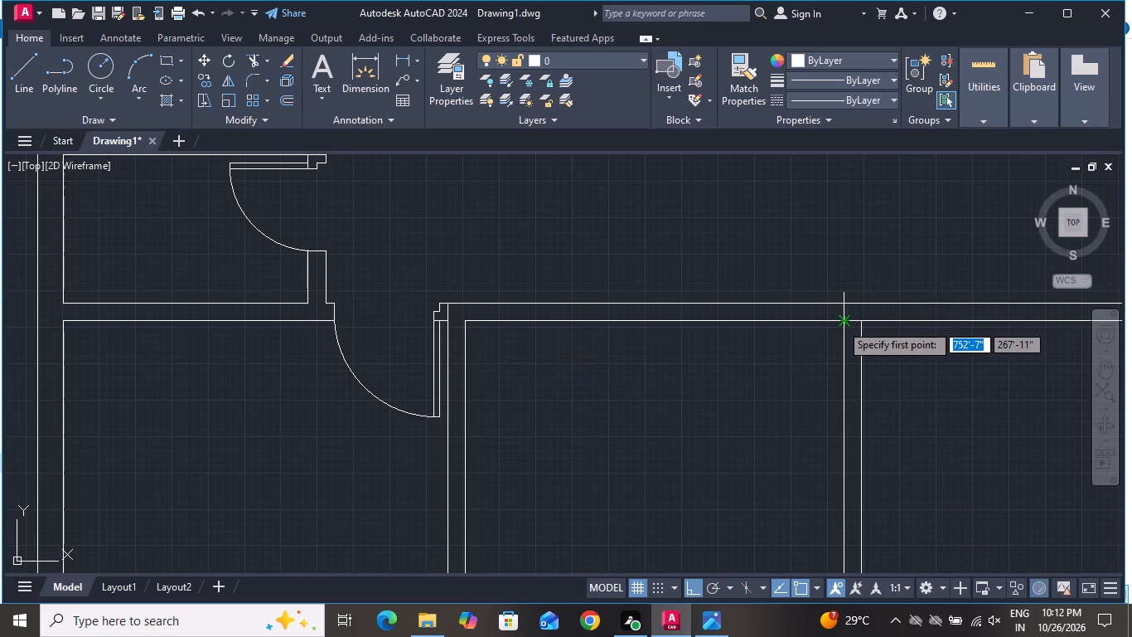
pyautogui.scroll(1, 837, 322)
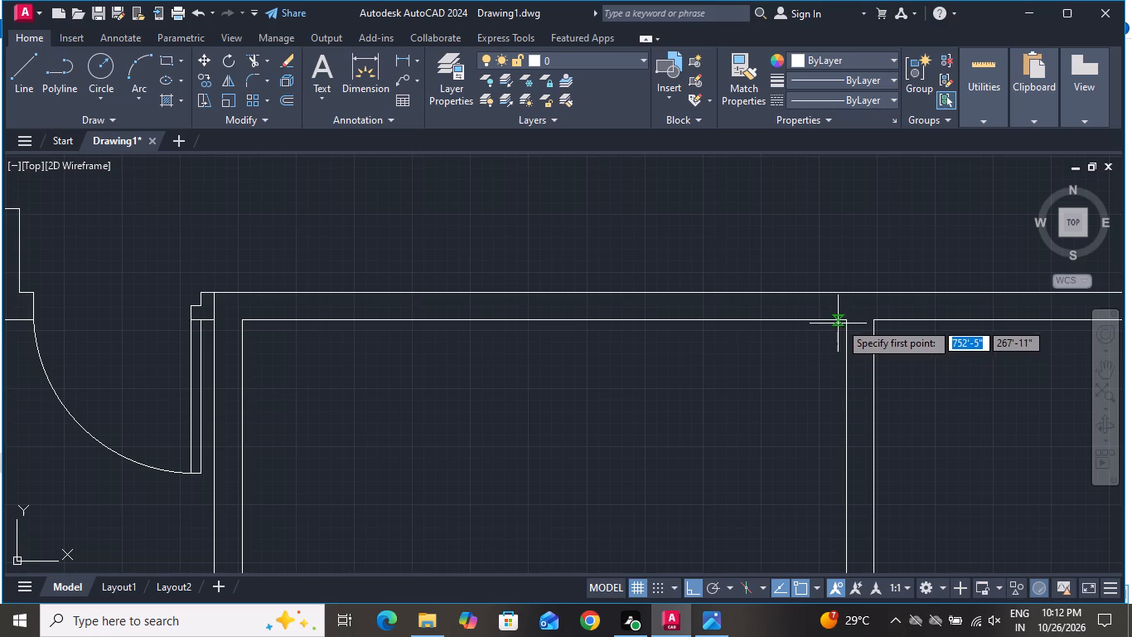
pyautogui.click(843, 318)
pyautogui.click(848, 294)
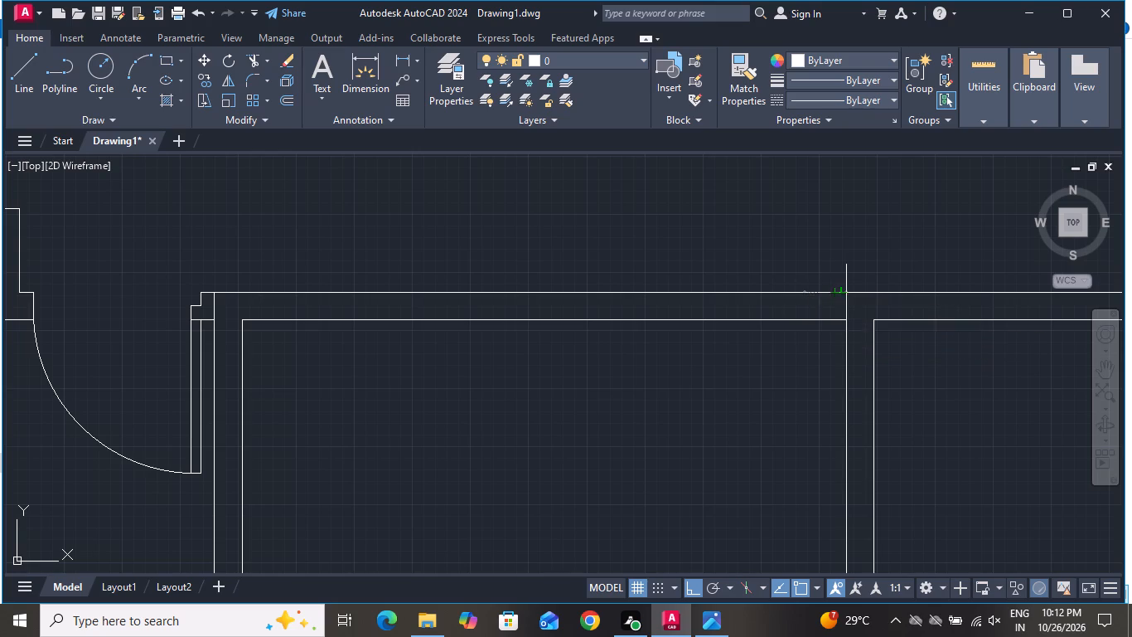
pyautogui.rightClick(848, 294)
pyautogui.click(859, 321)
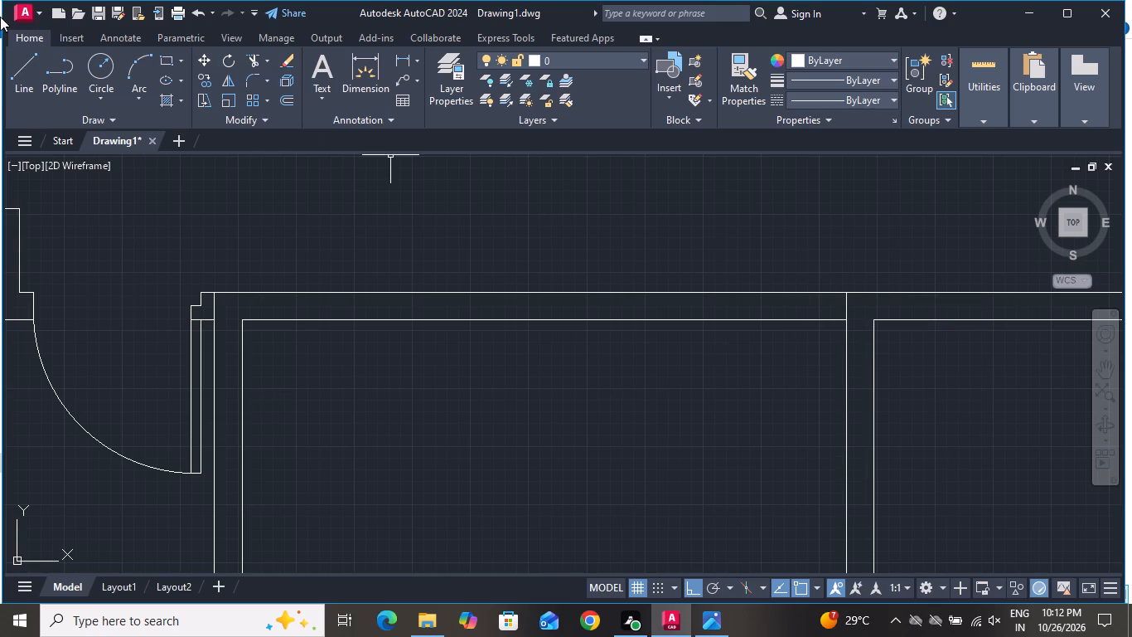
pyautogui.click(26, 61)
pyautogui.scroll(2, 852, 301)
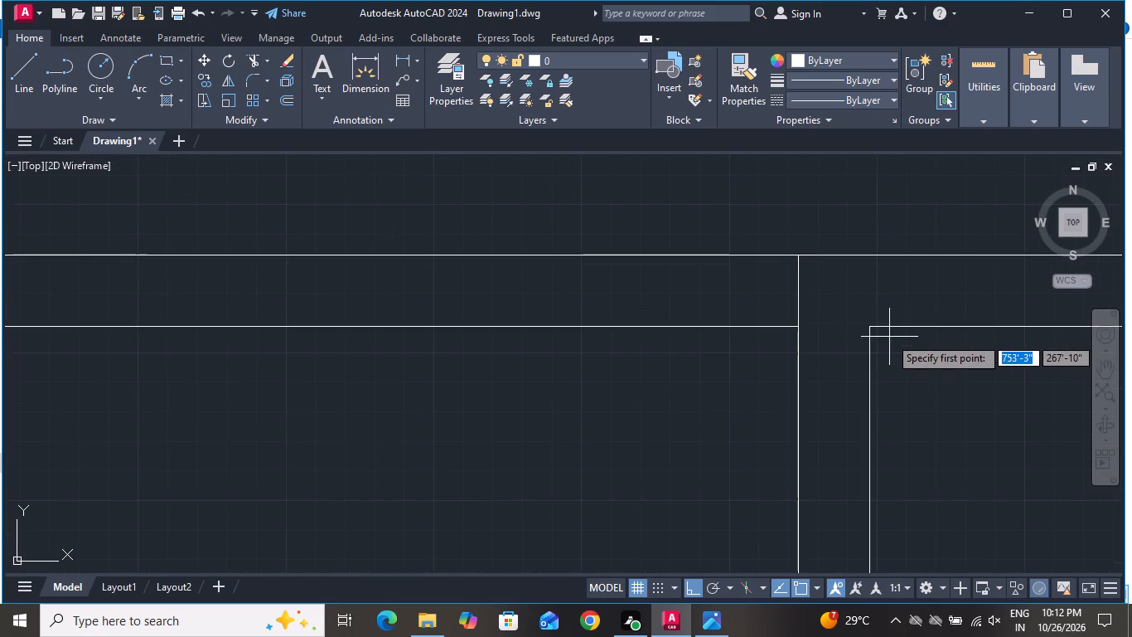
pyautogui.click(868, 325)
pyautogui.click(866, 253)
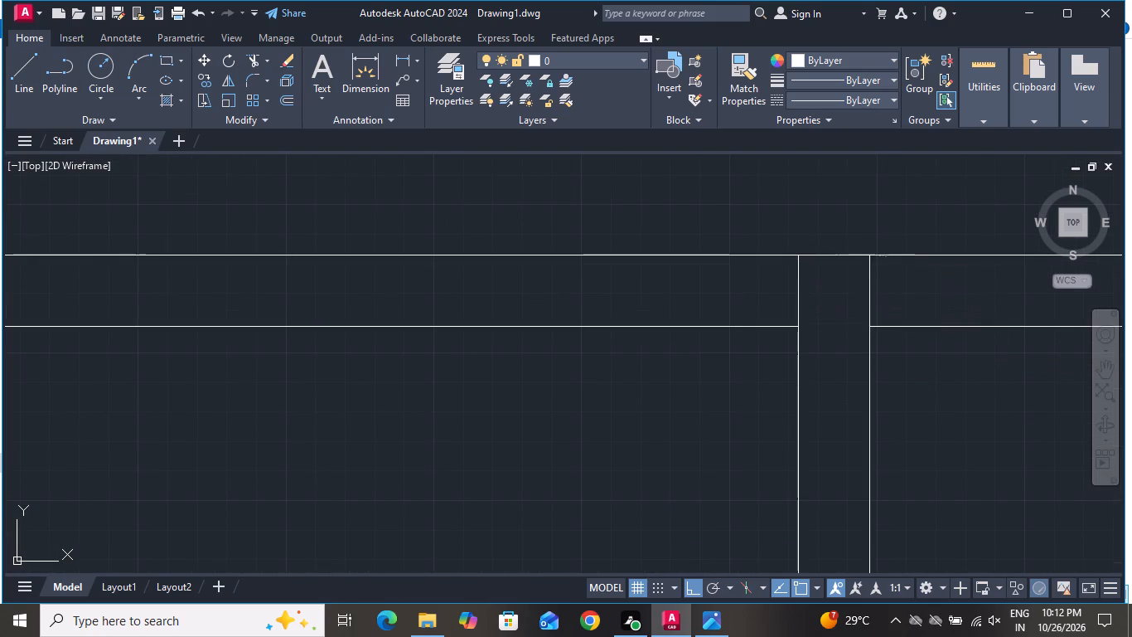
pyautogui.rightClick(866, 253)
pyautogui.click(888, 277)
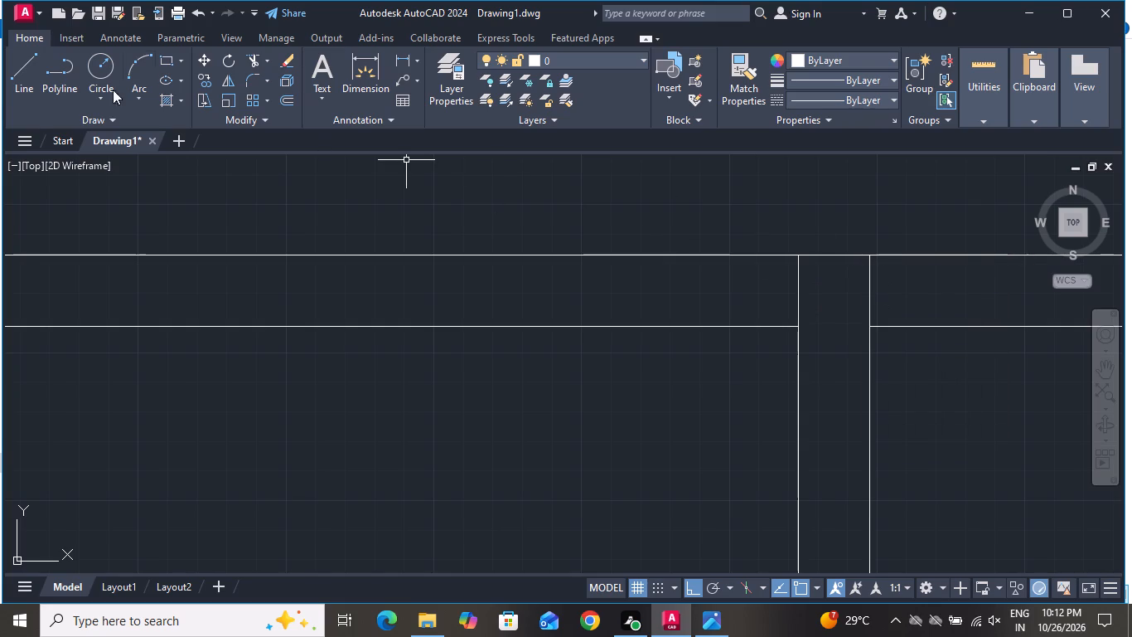
# Draw a vertical line across the wall above the lower-middle room, about 3'-8" left of the partition's left face.
pyautogui.click(16, 64)
pyautogui.scroll(-1, 439, 264)
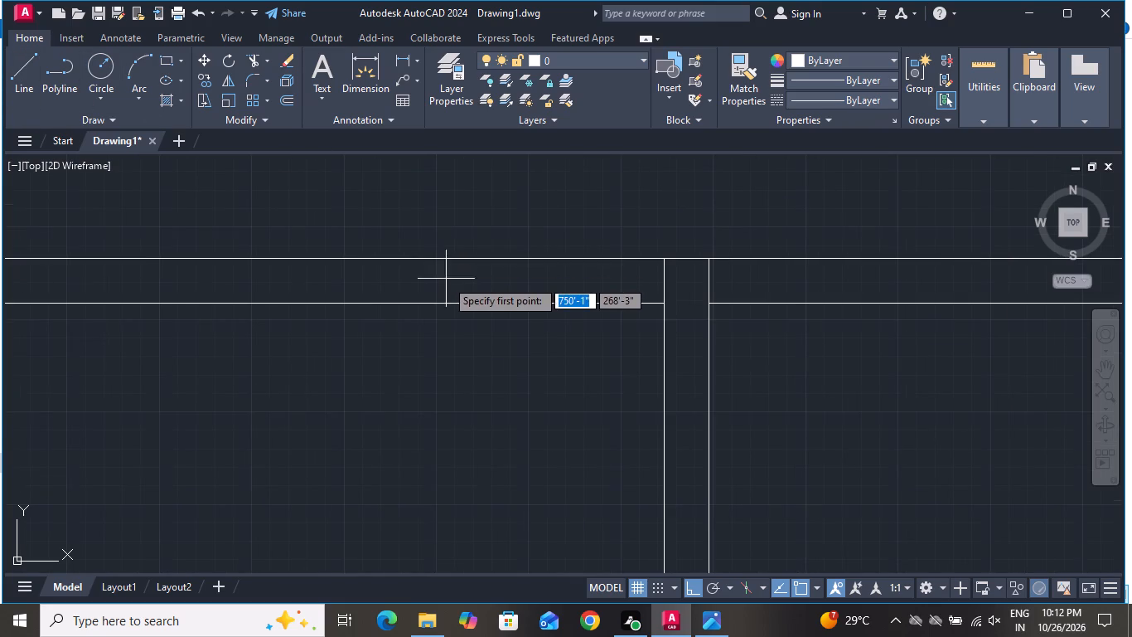
pyautogui.scroll(-2, 446, 290)
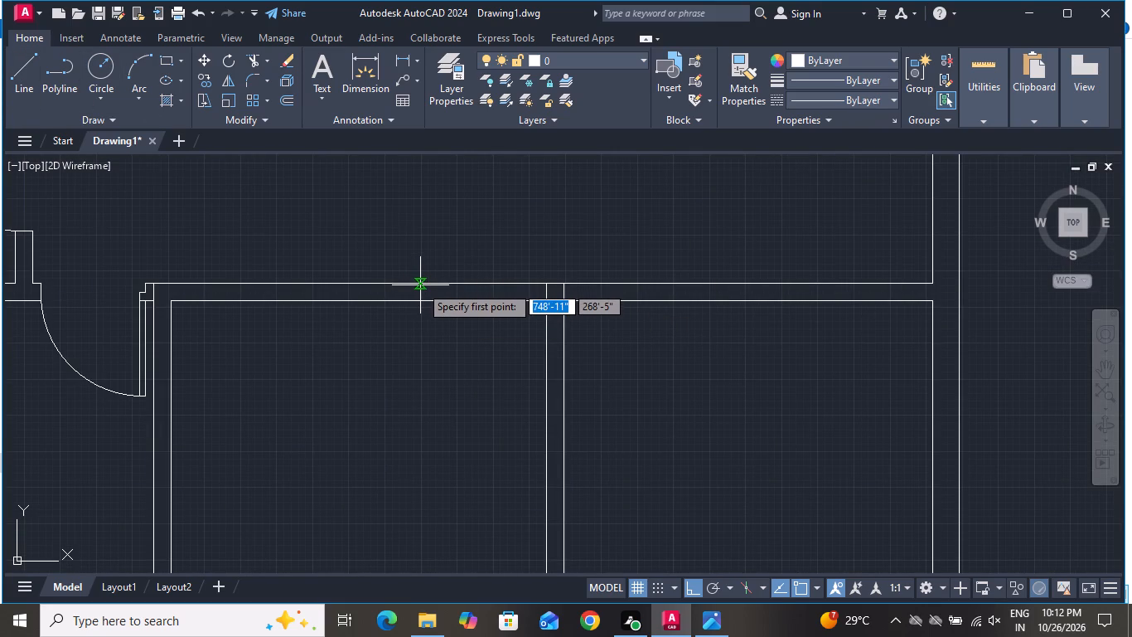
pyautogui.click(420, 284)
pyautogui.click(423, 304)
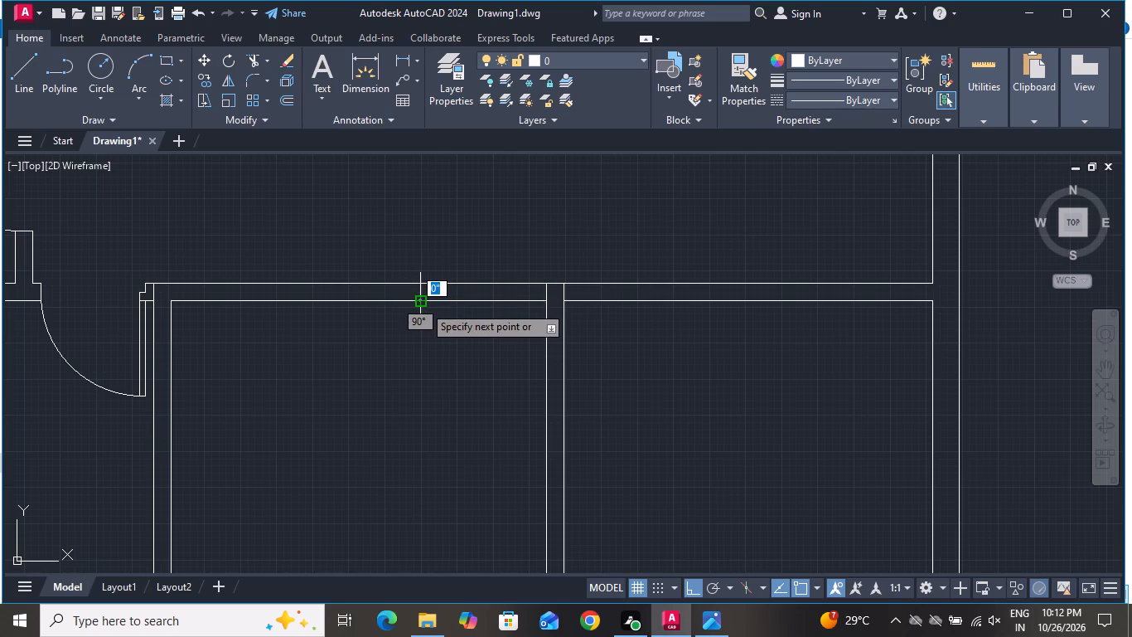
pyautogui.rightClick(423, 305)
pyautogui.click(443, 328)
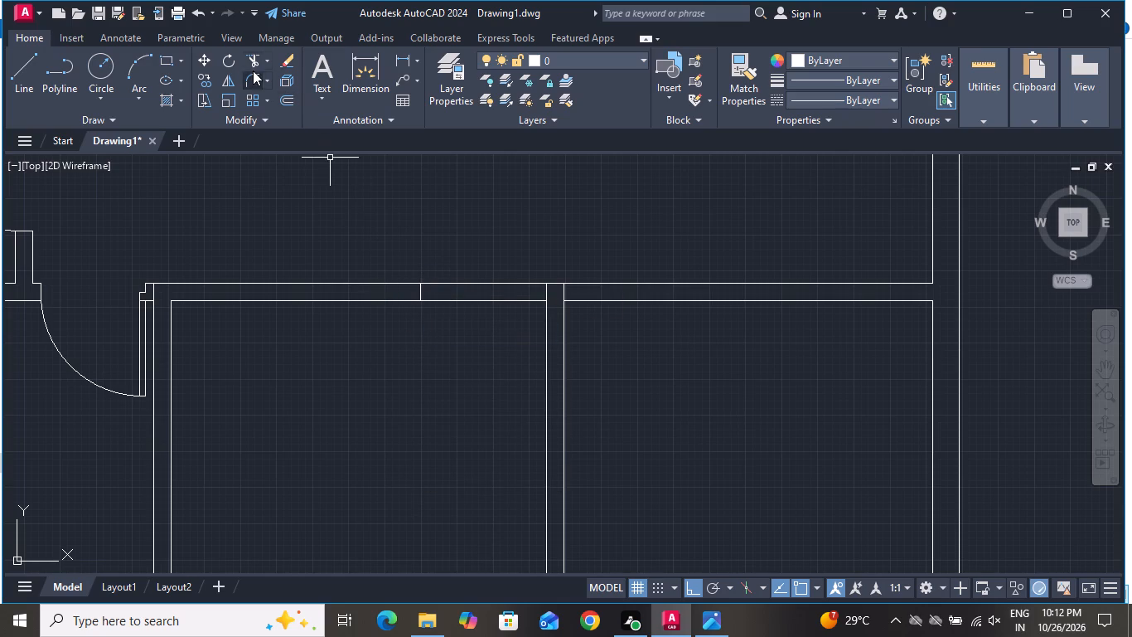
# Trim both wall lines between the new vertical line and the partition's left face to open the lower-middle room.
pyautogui.click(240, 61)
pyautogui.click(250, 61)
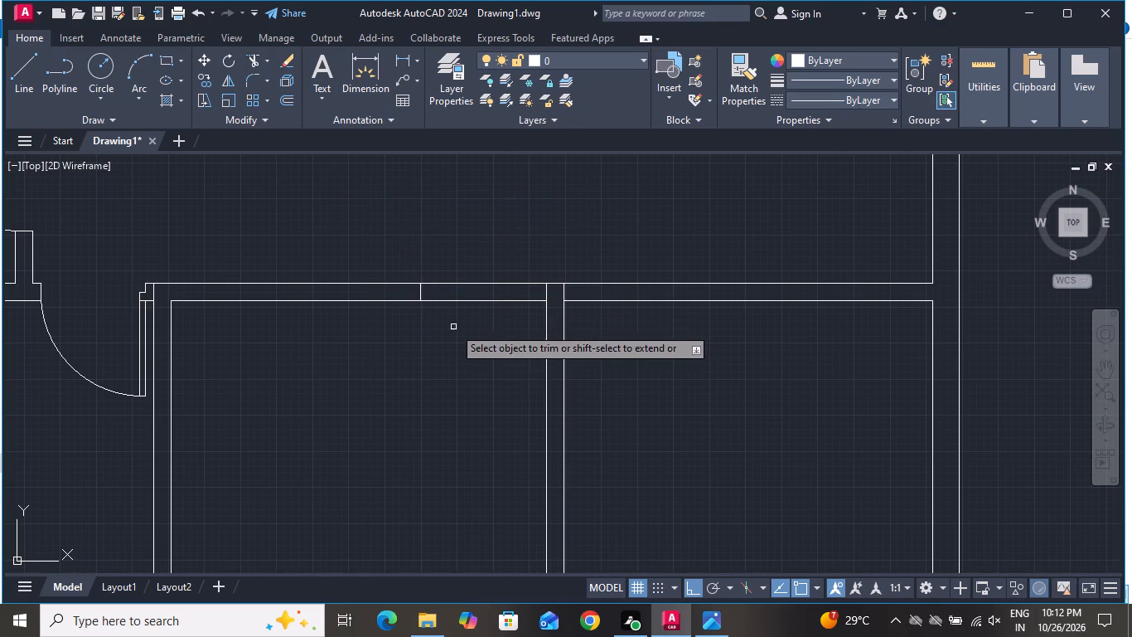
pyautogui.scroll(1, 454, 327)
pyautogui.click(473, 312)
pyautogui.click(471, 216)
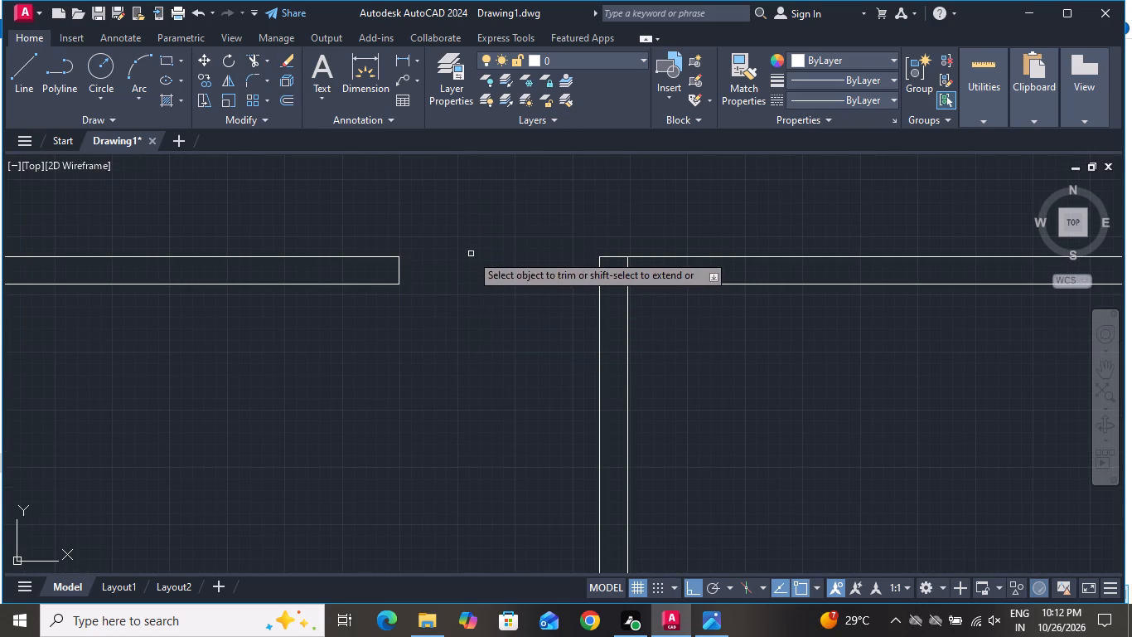
pyautogui.rightClick(471, 254)
pyautogui.click(488, 279)
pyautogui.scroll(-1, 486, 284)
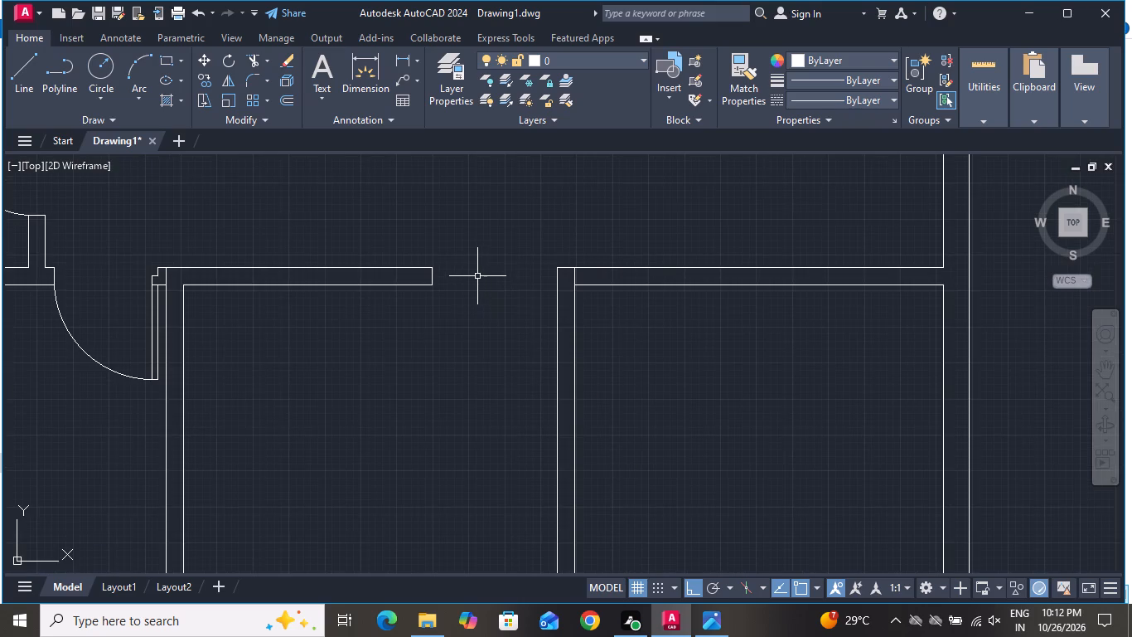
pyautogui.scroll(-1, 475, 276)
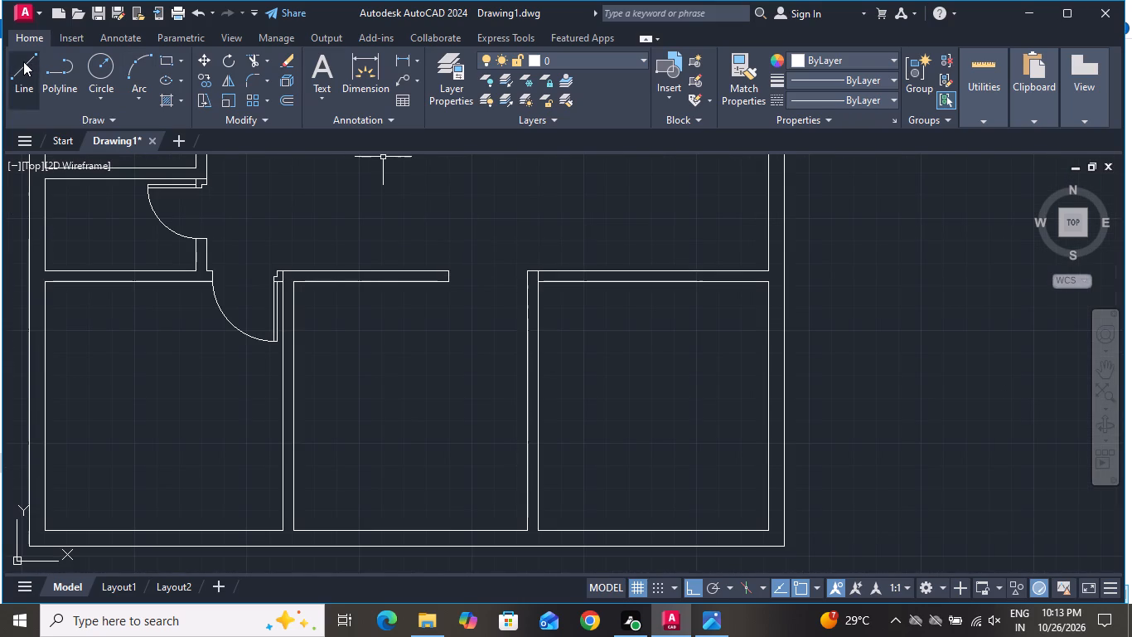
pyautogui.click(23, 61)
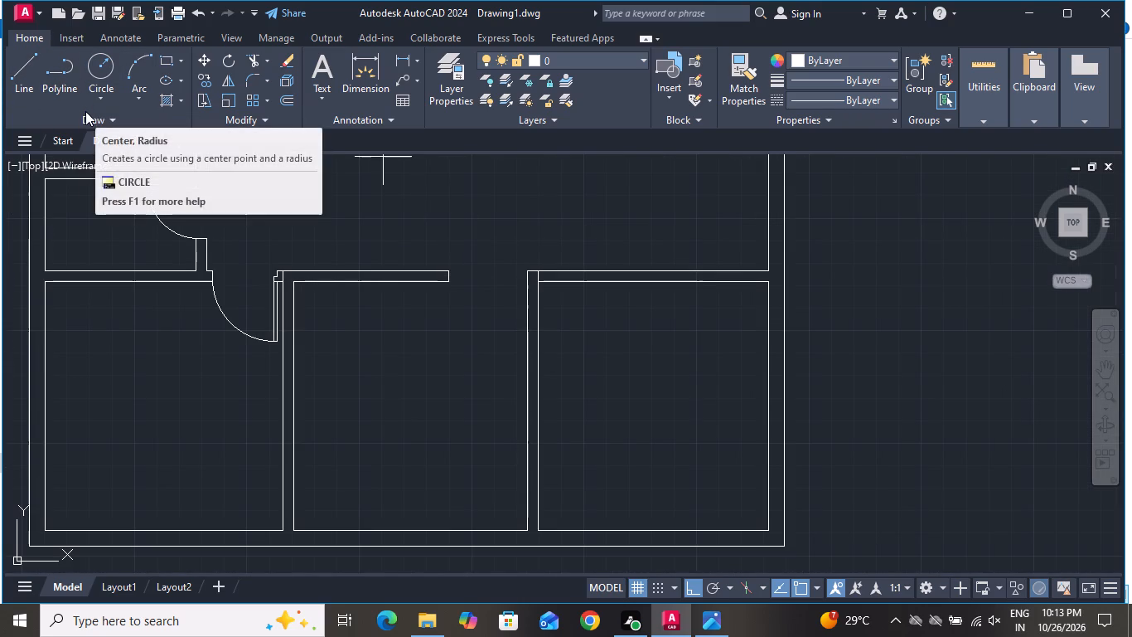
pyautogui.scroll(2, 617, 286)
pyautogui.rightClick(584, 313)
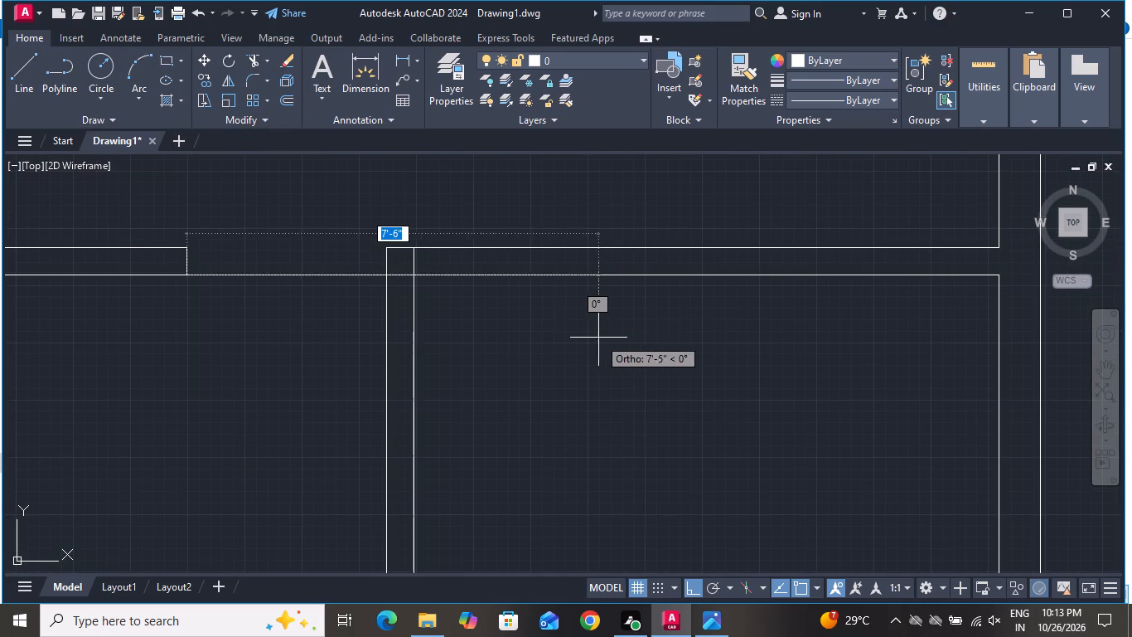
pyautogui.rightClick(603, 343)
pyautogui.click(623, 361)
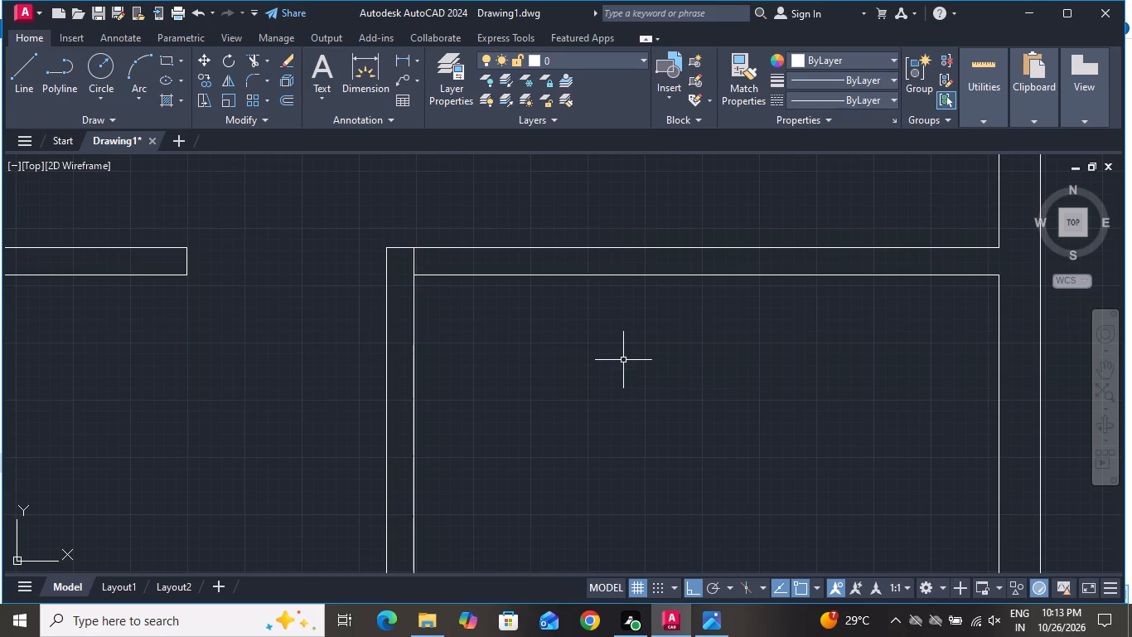
# Offset the short line at the partition's right face 3" rightward to mark the lower-right room's left door jamb.
pyautogui.write('o')
pyautogui.press('space')
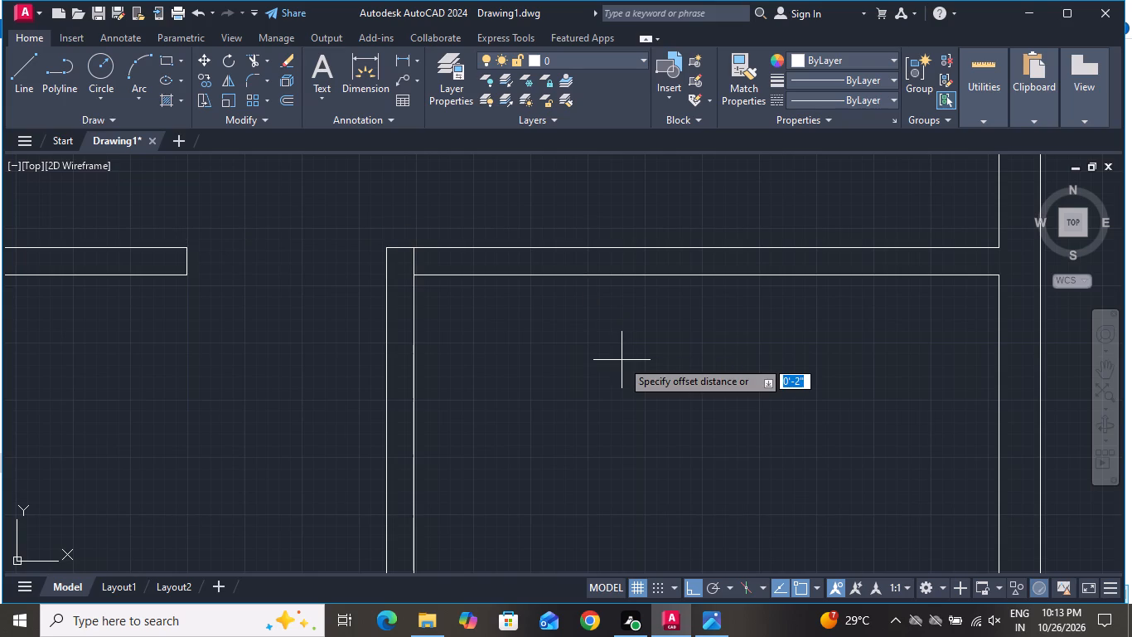
pyautogui.press('3')
pyautogui.hotkey('shift', '"')
pyautogui.press('Return')
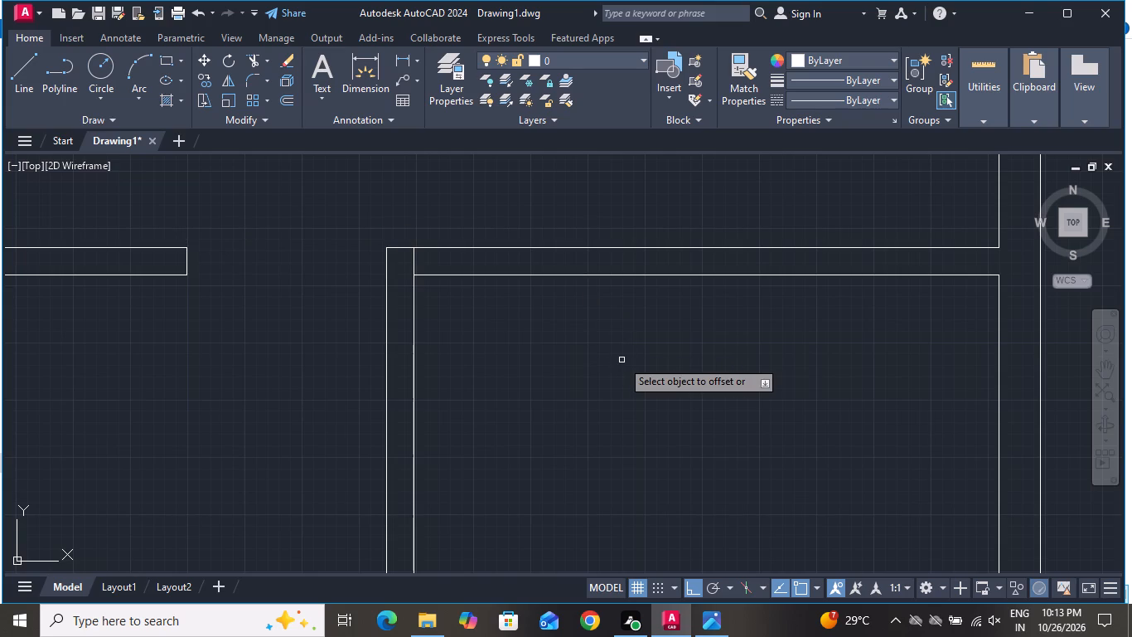
pyautogui.scroll(1, 397, 251)
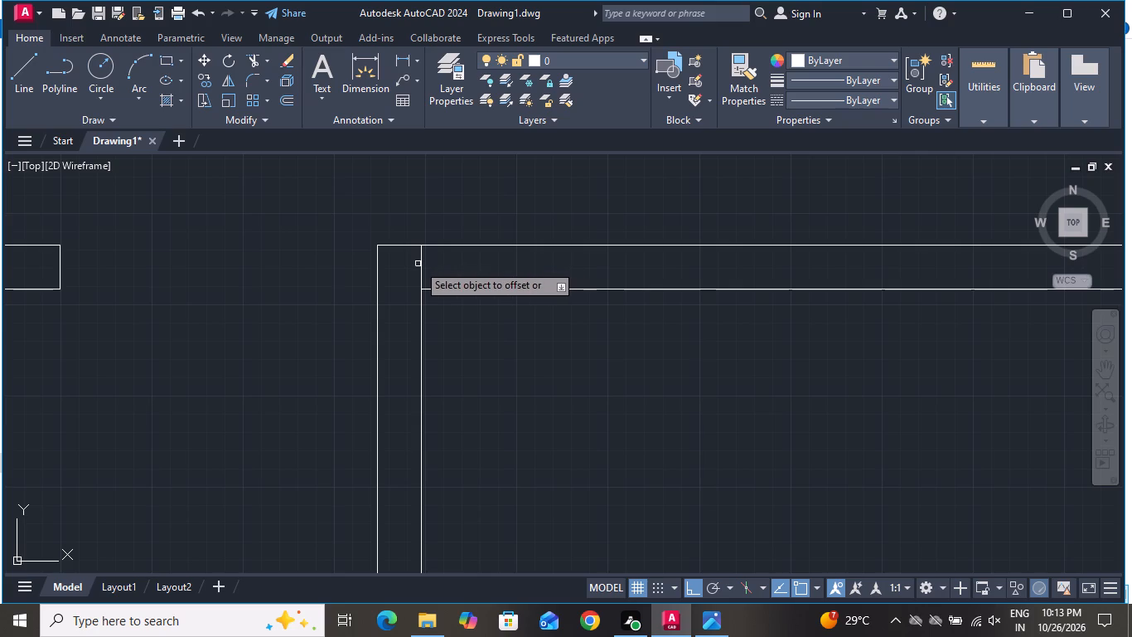
pyautogui.click(421, 262)
pyautogui.click(461, 262)
pyautogui.rightClick(462, 262)
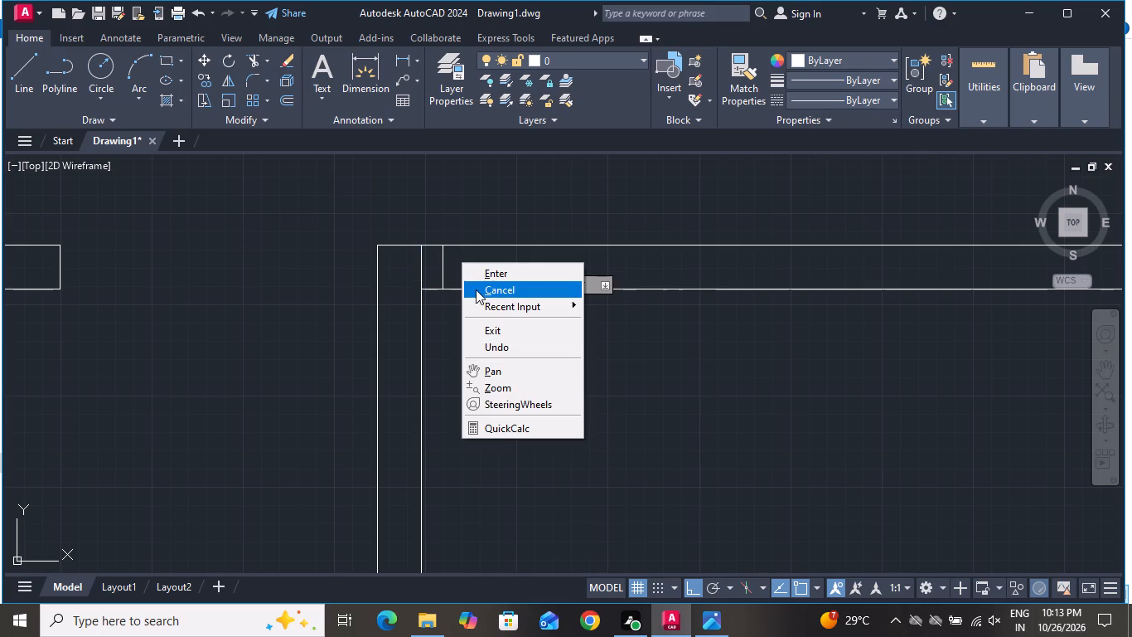
pyautogui.click(481, 289)
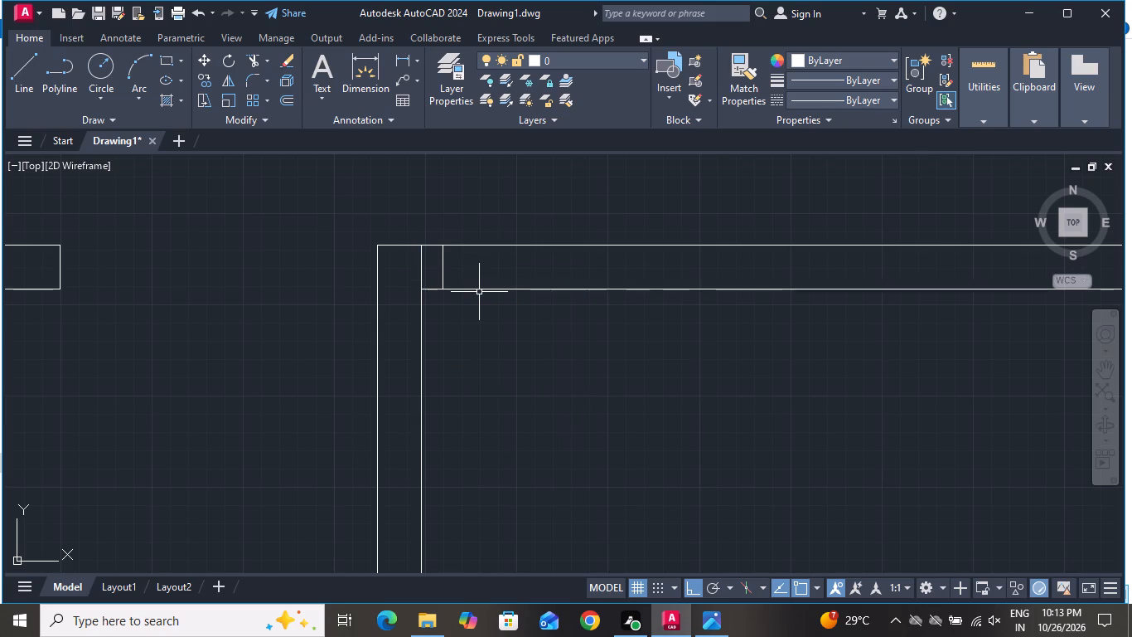
# Offset the left jamb line 3' rightward to mark the right jamb of the lower-right room's door opening.
pyautogui.write("o 3'")
pyautogui.press('Return')
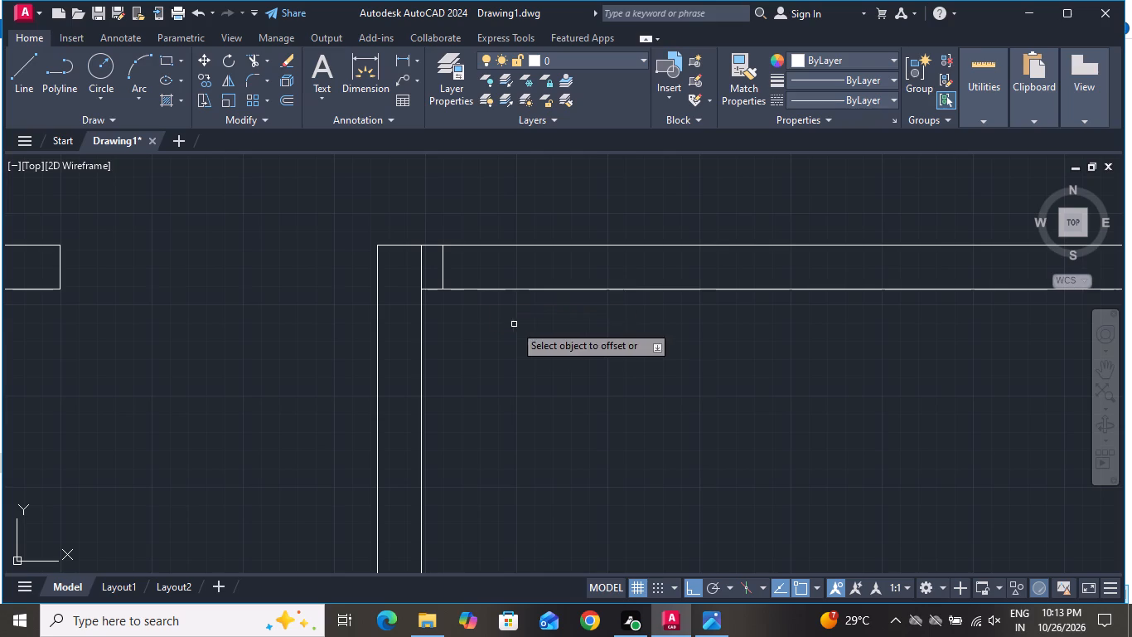
pyautogui.click(443, 270)
pyautogui.click(555, 264)
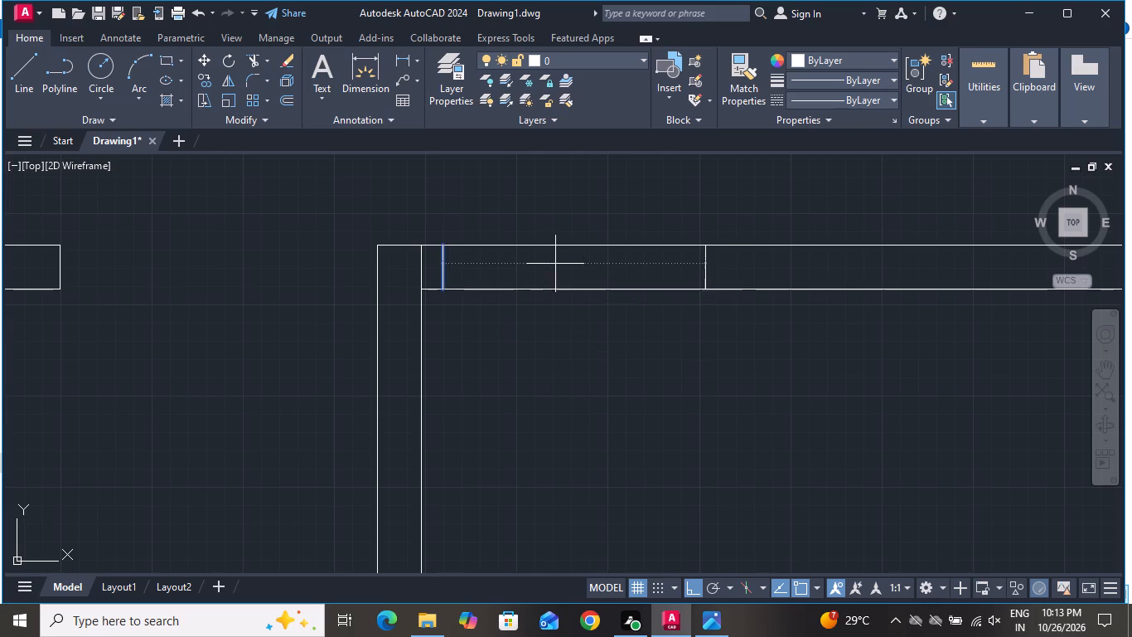
pyautogui.rightClick(557, 271)
pyautogui.click(584, 292)
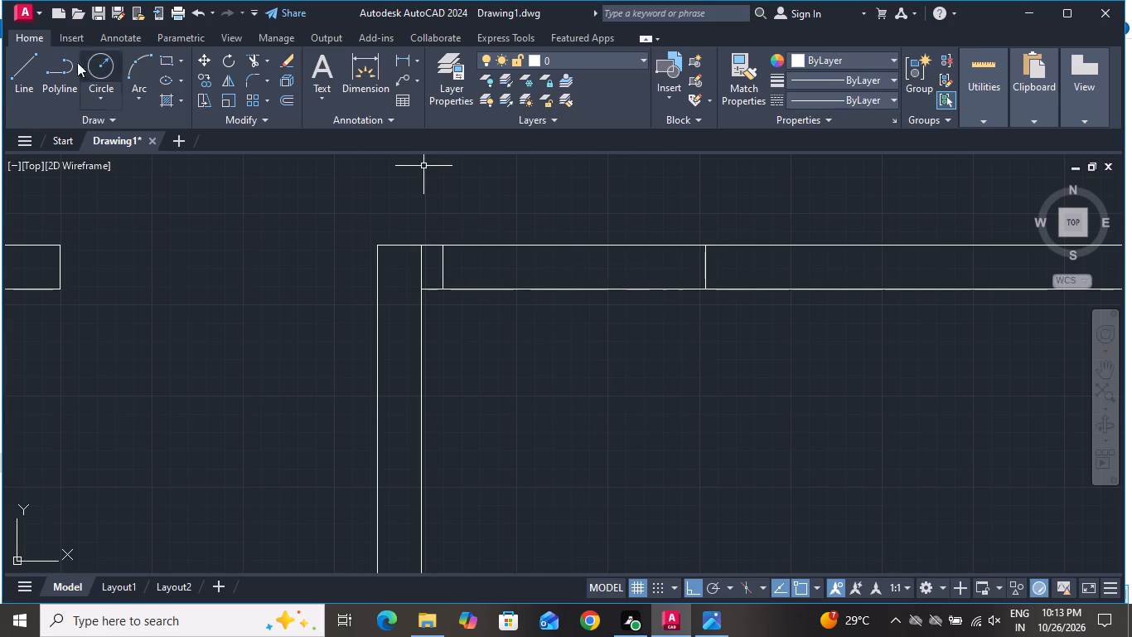
# Draw a 3' vertical line down from the midpoint of the left jamb of the lower-right room's door opening.
pyautogui.click(27, 68)
pyautogui.scroll(-1, 539, 197)
pyautogui.scroll(3, 477, 241)
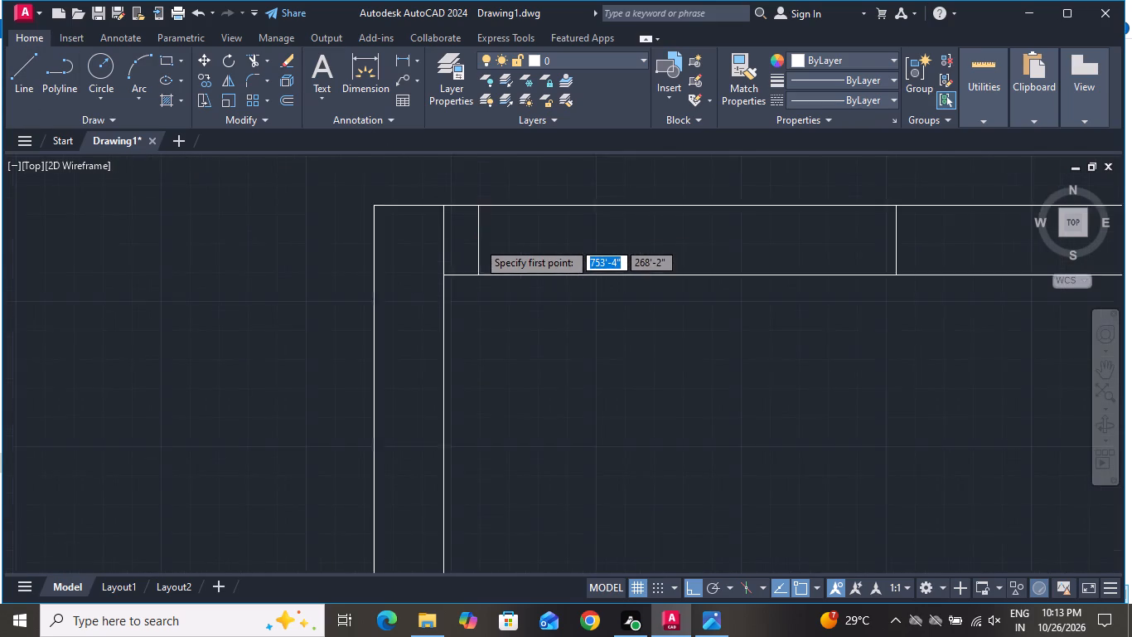
pyautogui.click(477, 241)
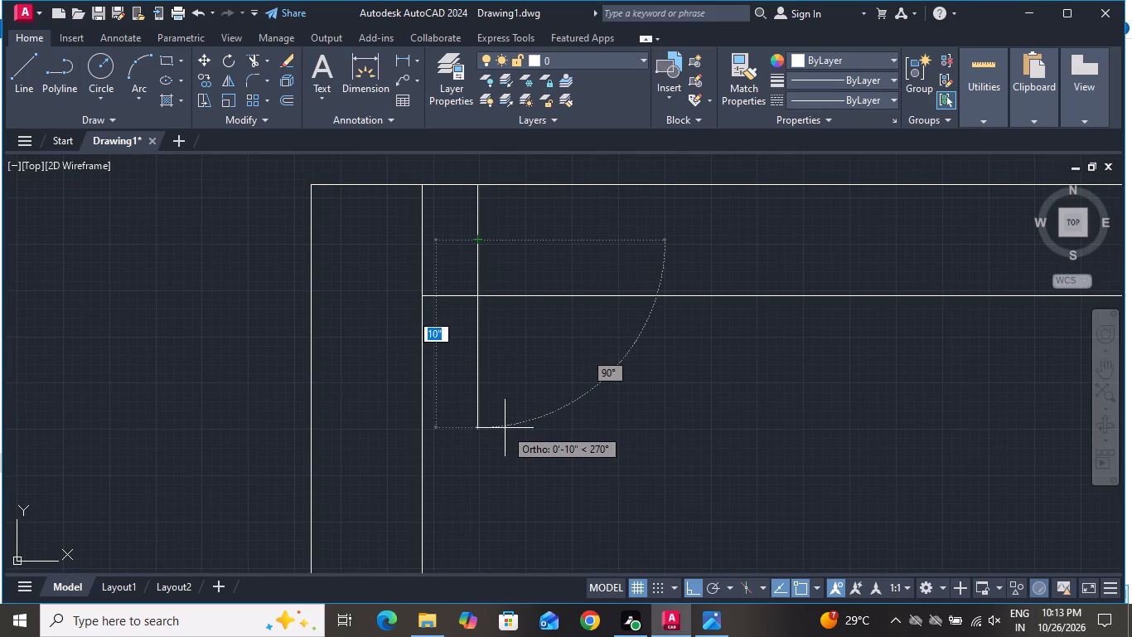
pyautogui.press('3')
pyautogui.press("'")
pyautogui.press('Return')
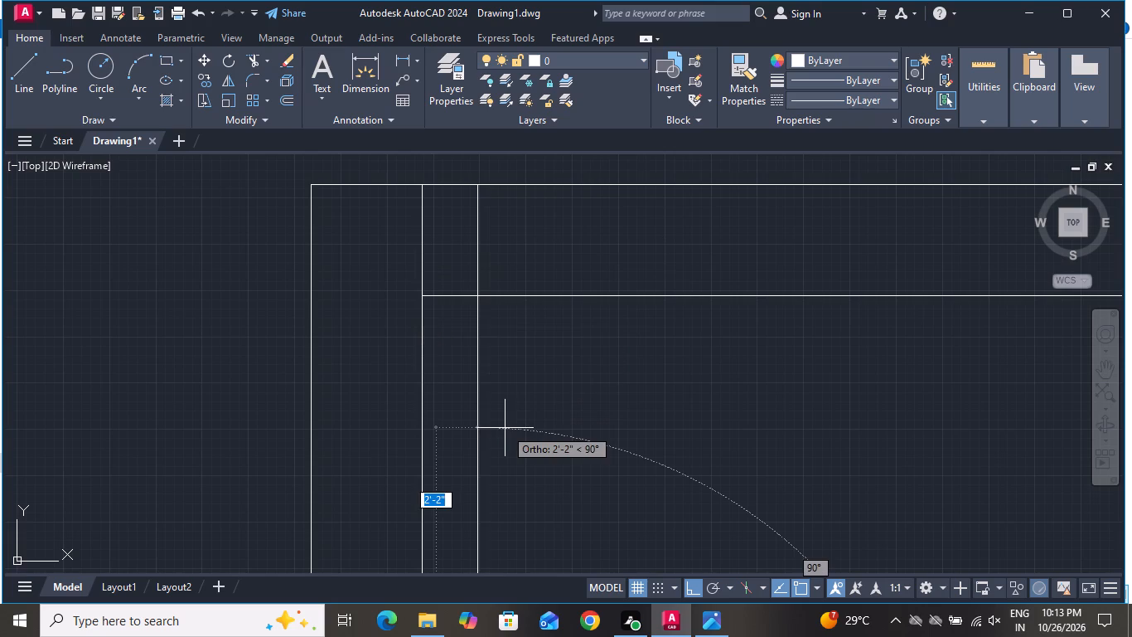
pyautogui.scroll(-4, 510, 397)
pyautogui.rightClick(573, 465)
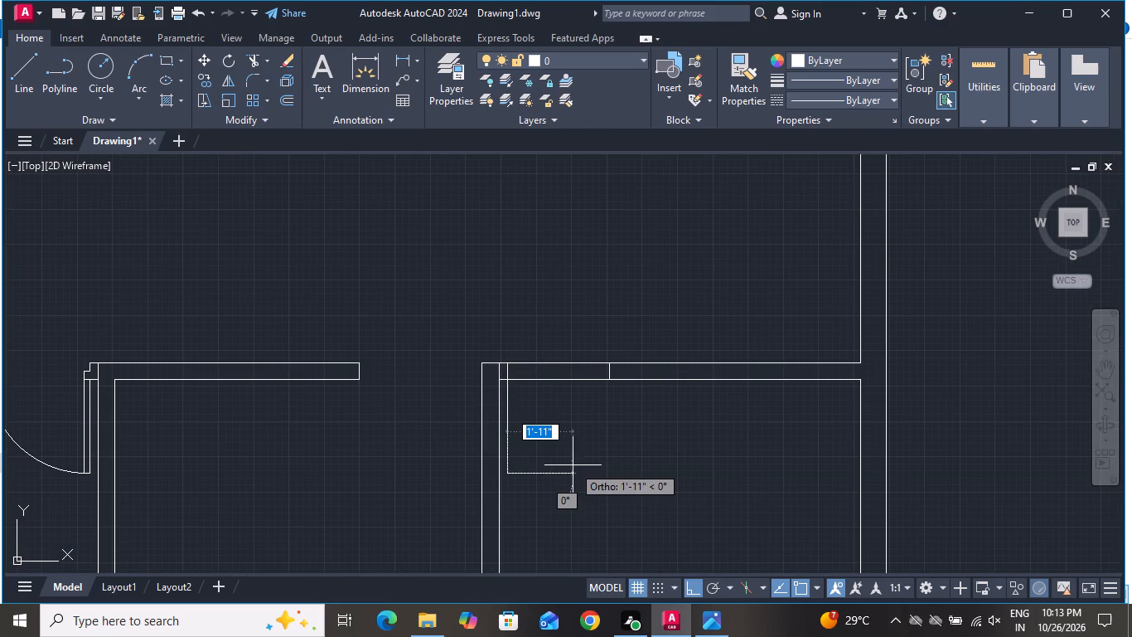
pyautogui.click(583, 306)
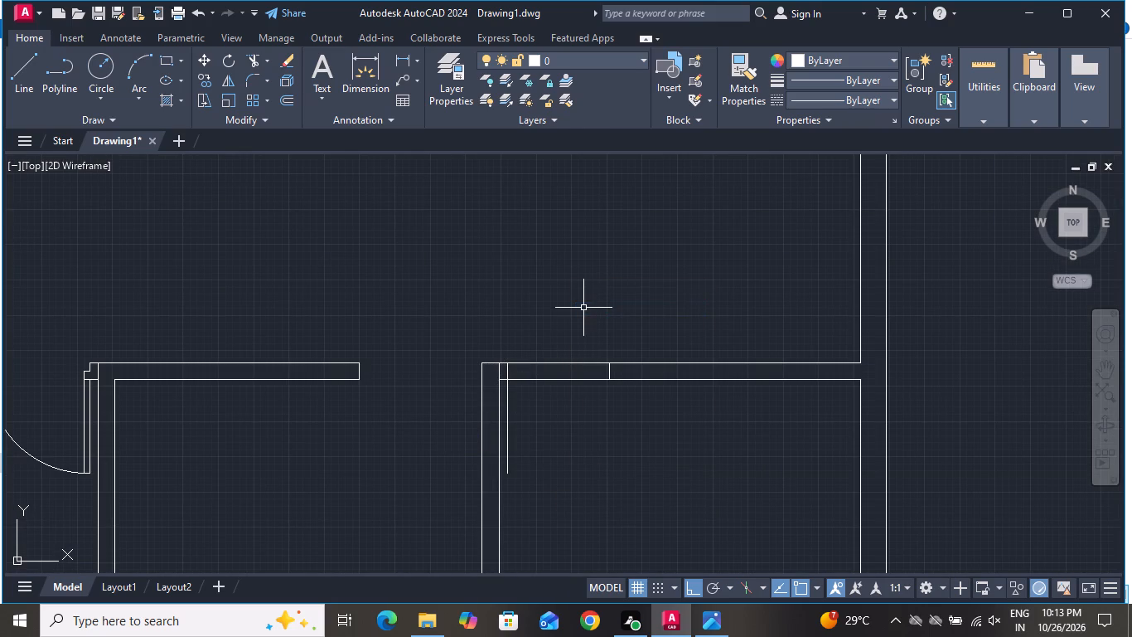
# Offset the 3' door leaf line 2" to the right to give the lower-right room's door leaf its thickness.
pyautogui.press('o')
pyautogui.press('space')
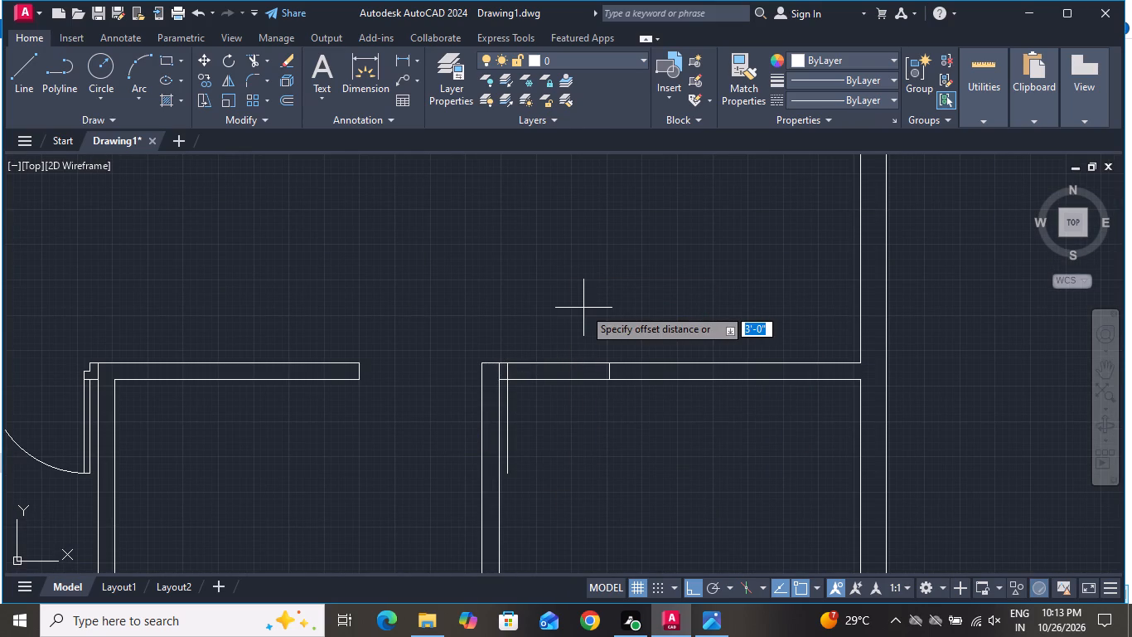
pyautogui.press('2')
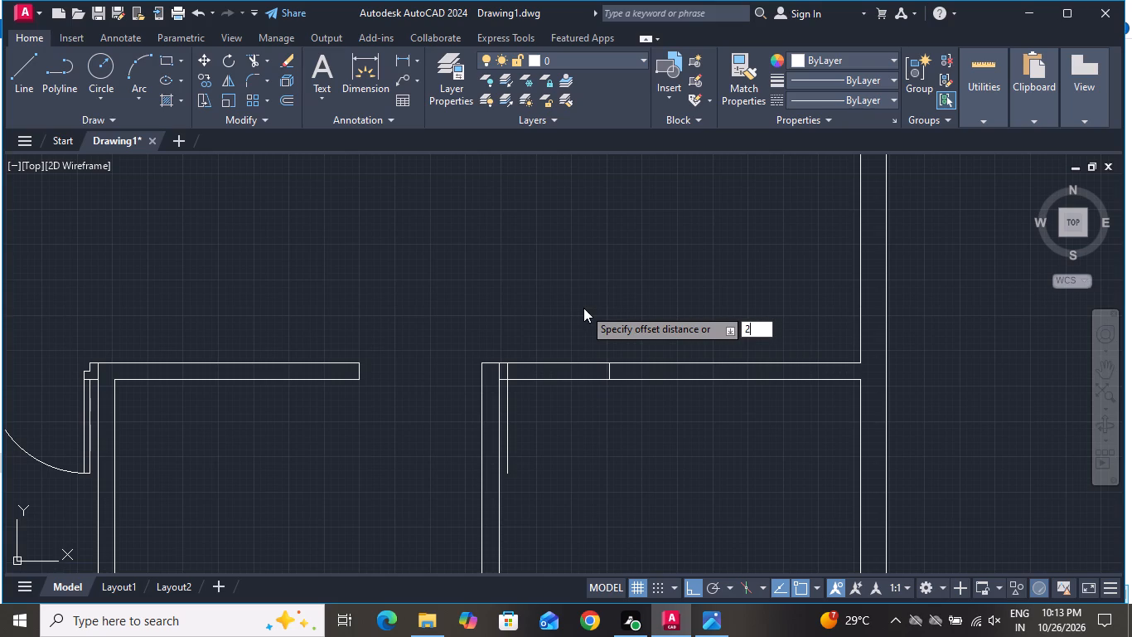
pyautogui.hotkey('shift', '"')
pyautogui.press('Return')
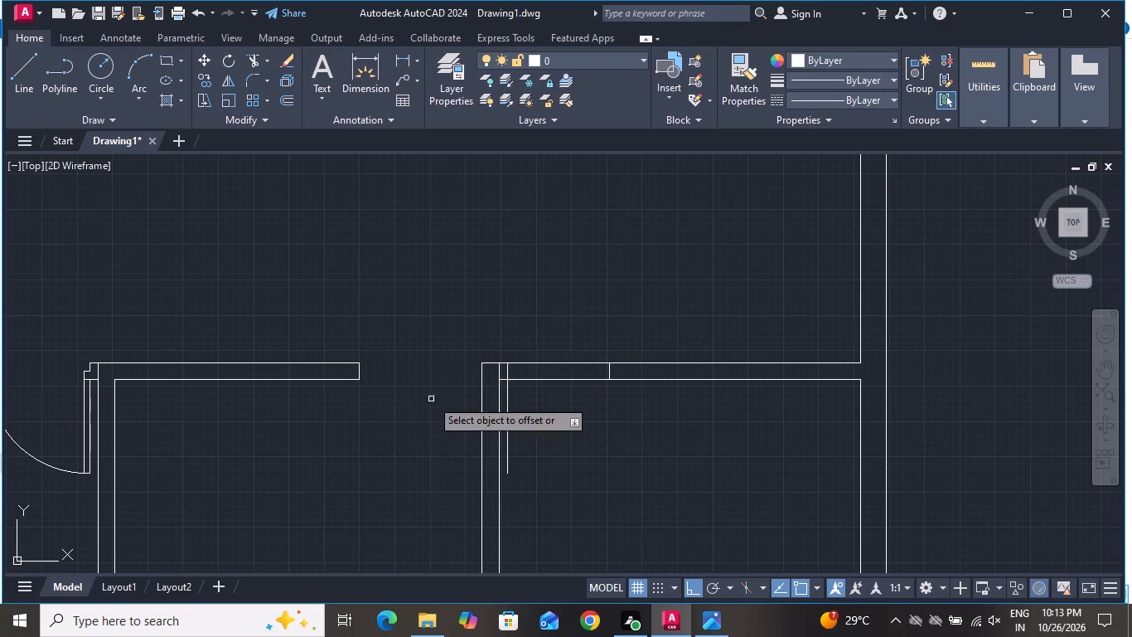
pyautogui.scroll(2, 510, 448)
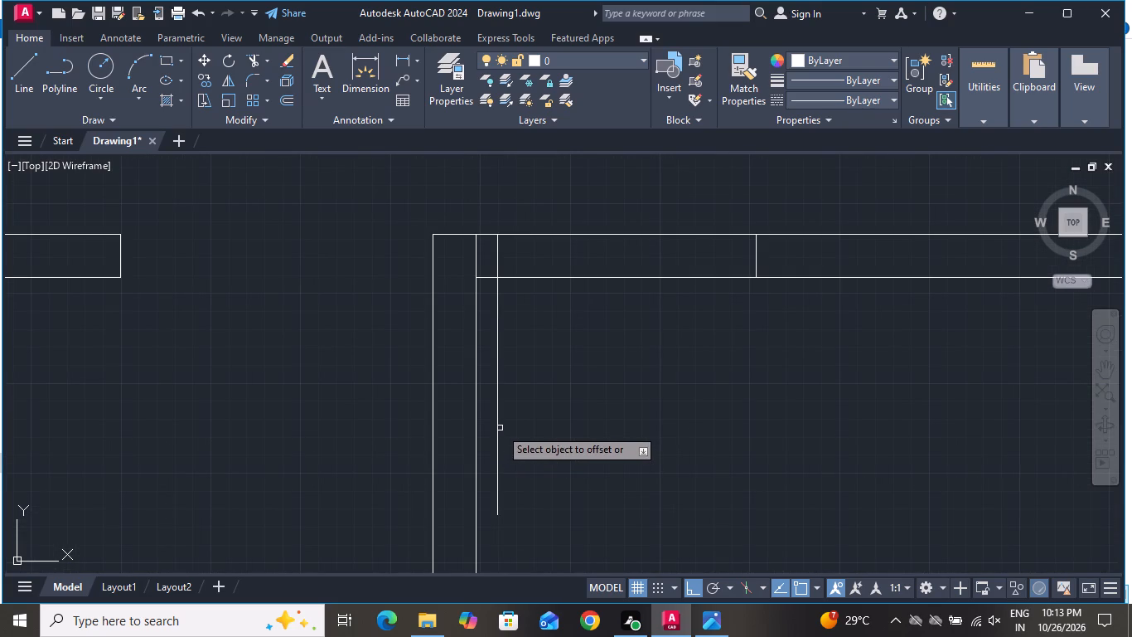
pyautogui.click(496, 432)
pyautogui.click(542, 430)
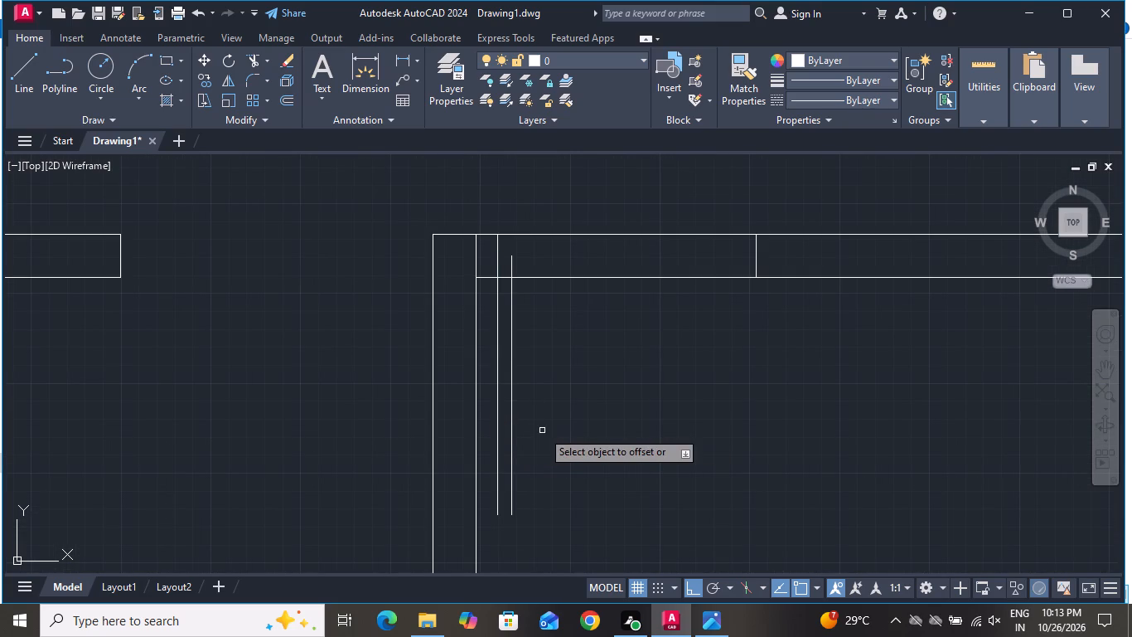
pyautogui.rightClick(542, 430)
pyautogui.click(572, 283)
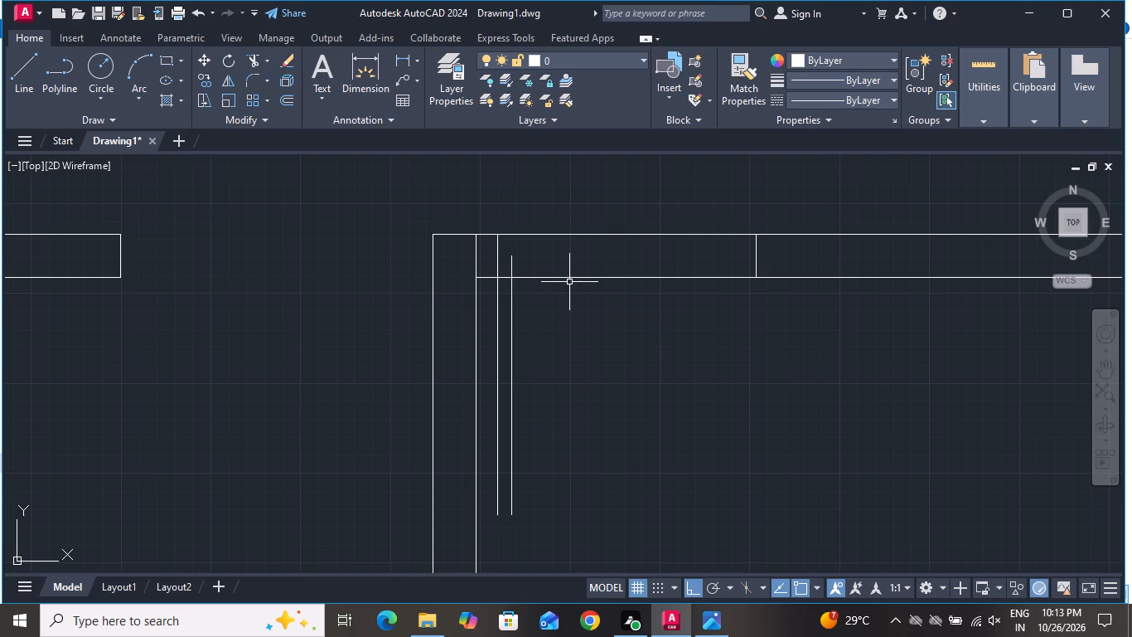
# Draw the lower-right room's door swing as an arc from the right jamb's midpoint through the leaf's lower-right end to its lower-left end.
pyautogui.write('a')
pyautogui.press('space')
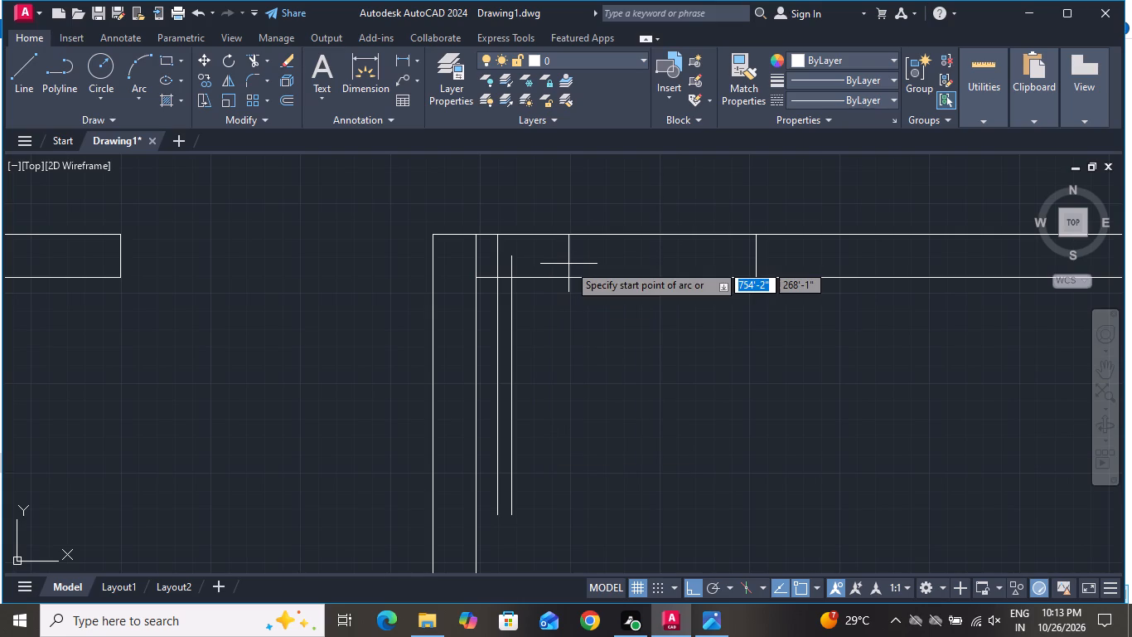
pyautogui.click(756, 255)
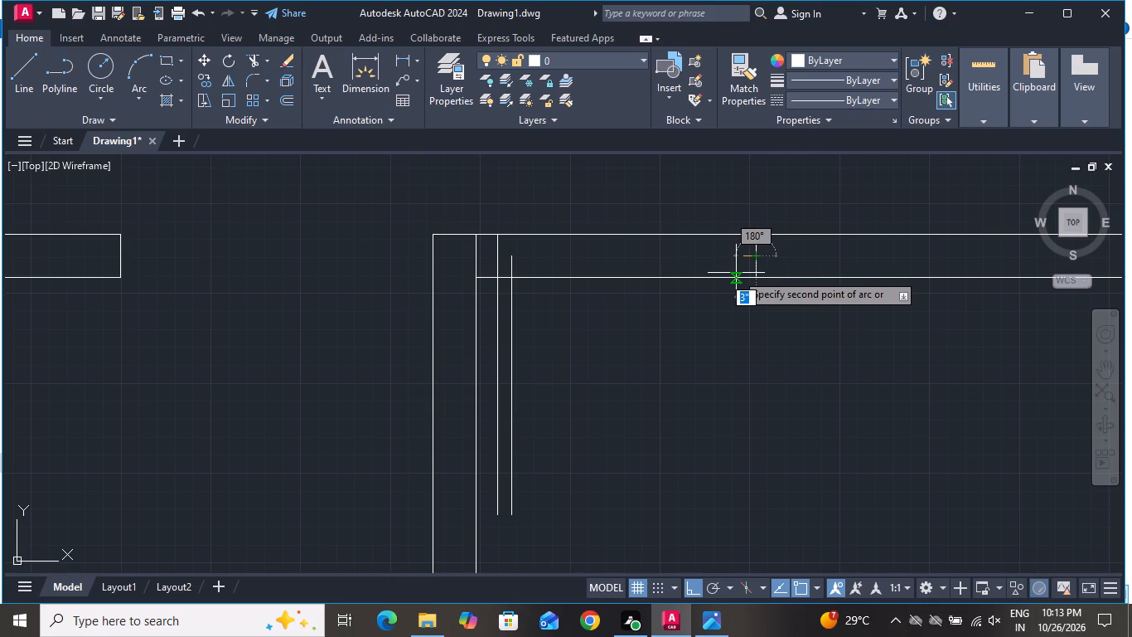
pyautogui.scroll(-1, 733, 345)
pyautogui.scroll(2, 591, 449)
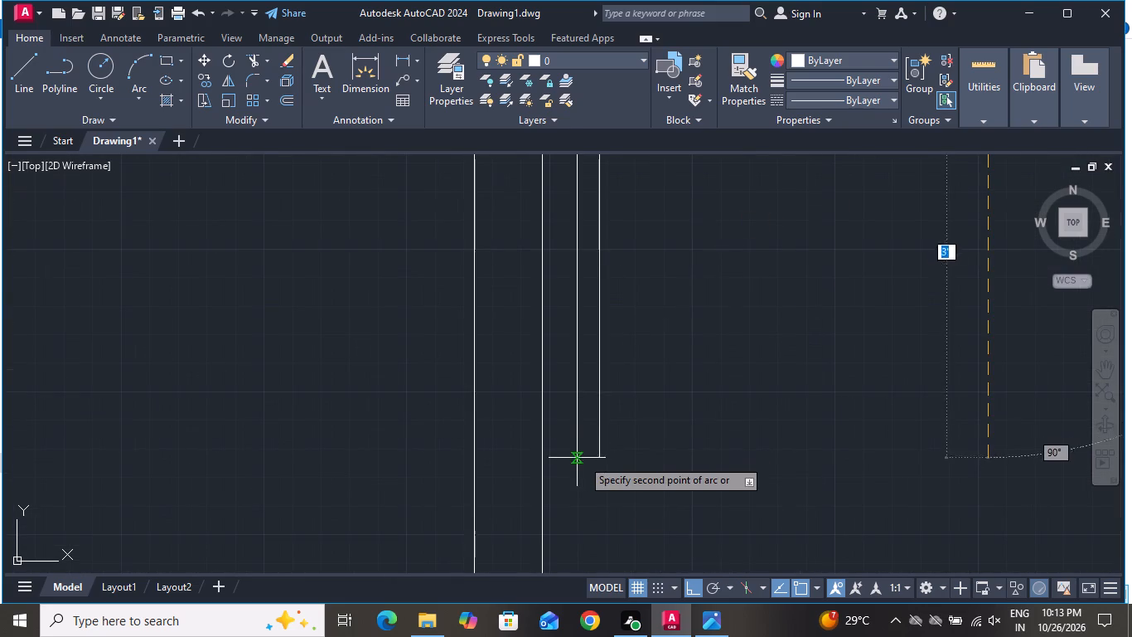
pyautogui.click(595, 452)
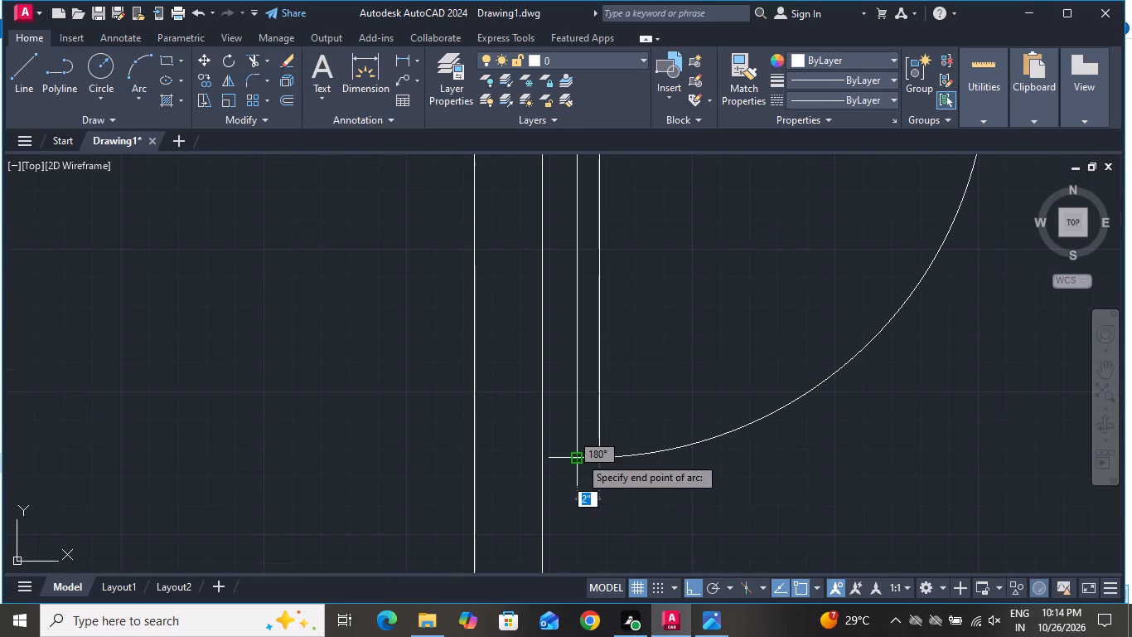
pyautogui.click(579, 456)
pyautogui.scroll(1, 561, 482)
pyautogui.scroll(-3, 556, 475)
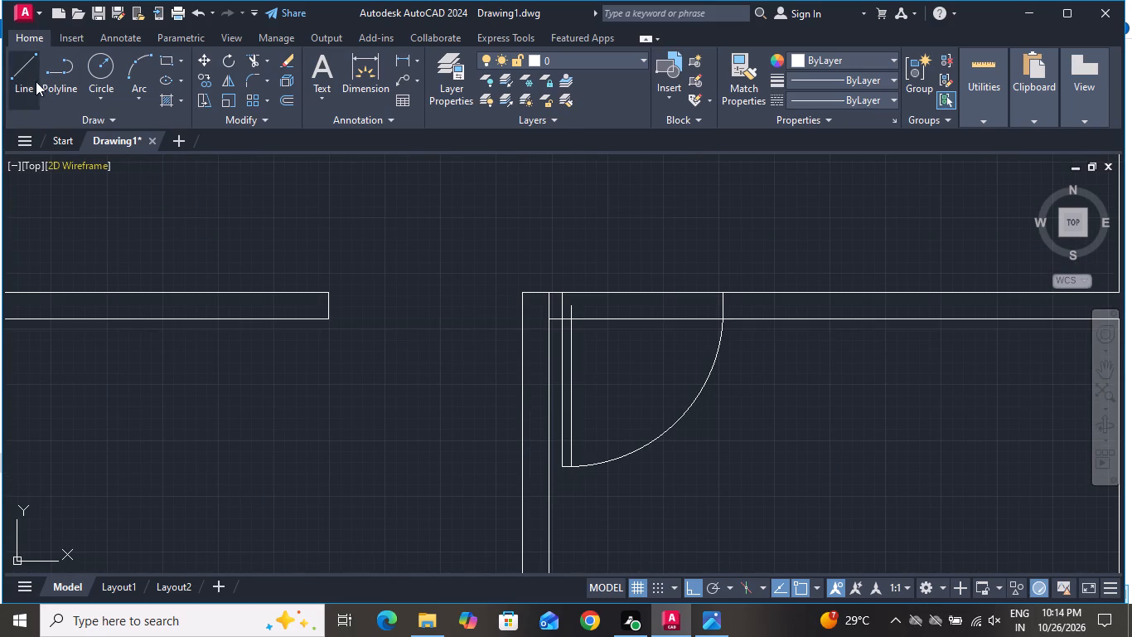
# Close the upper end of the lower-right room's door leaf with a short horizontal line to the left jamb.
pyautogui.click(34, 79)
pyautogui.scroll(1, 495, 149)
pyautogui.scroll(2, 573, 275)
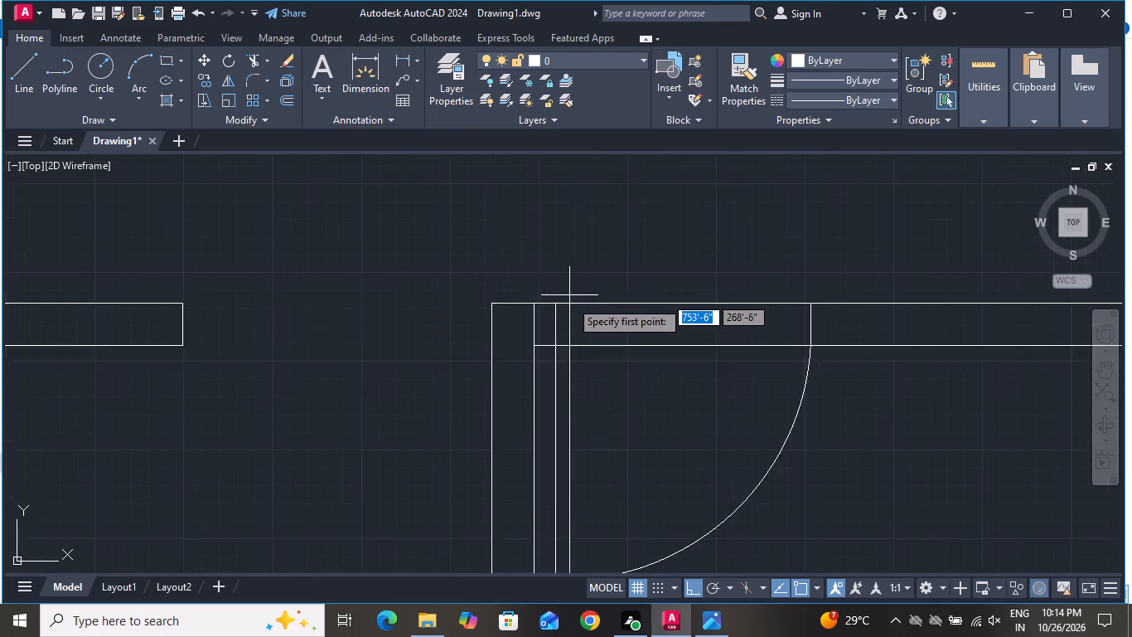
pyautogui.scroll(1, 570, 301)
pyautogui.click(570, 356)
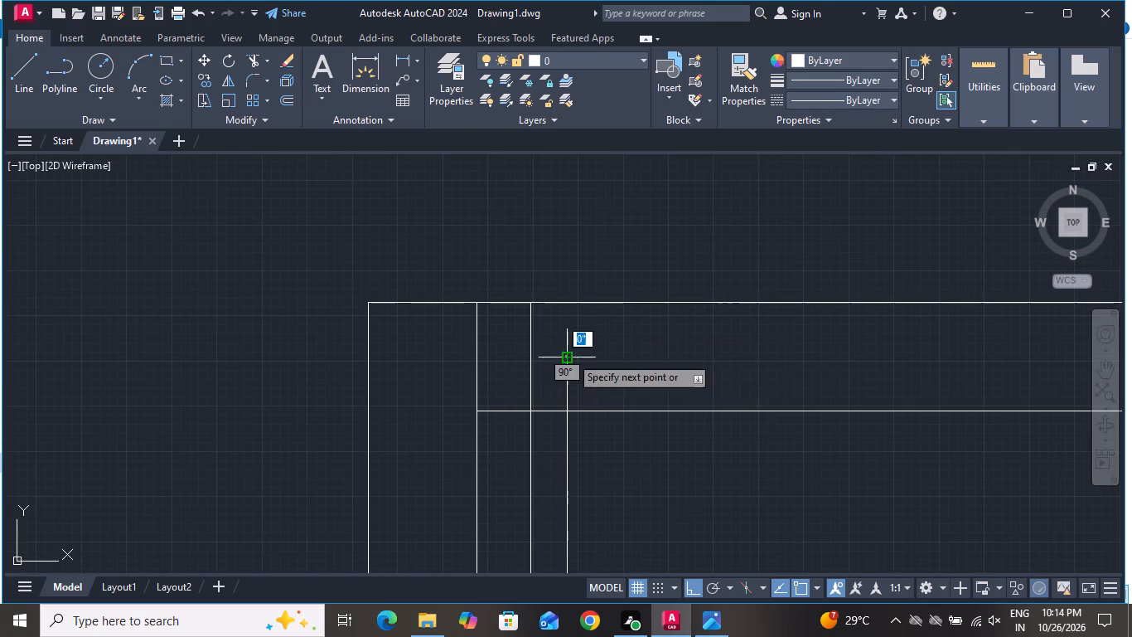
pyautogui.click(533, 359)
pyautogui.rightClick(533, 359)
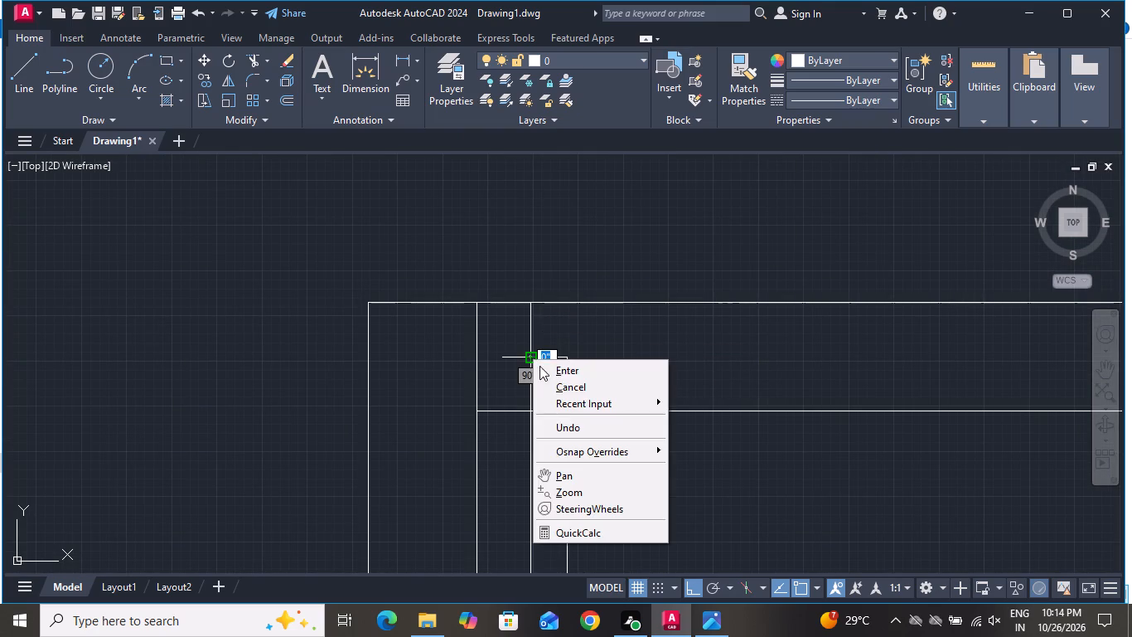
pyautogui.click(560, 392)
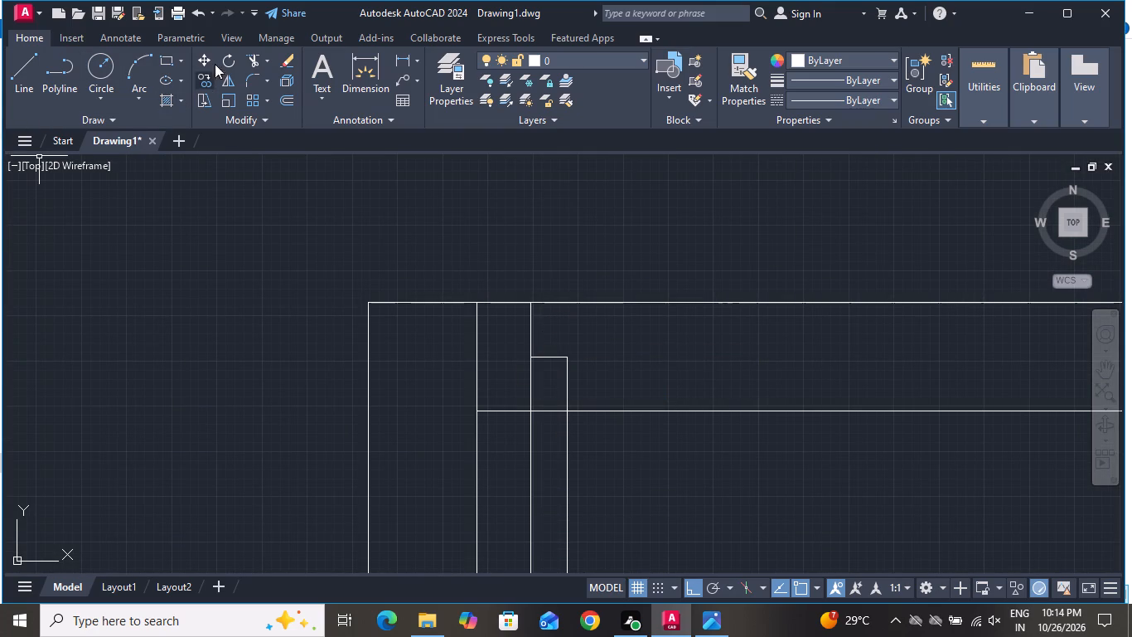
# Trim the left jamb line beside the door leaf and both wall lines across the lower-right room's door opening.
pyautogui.click(247, 56)
pyautogui.click(541, 379)
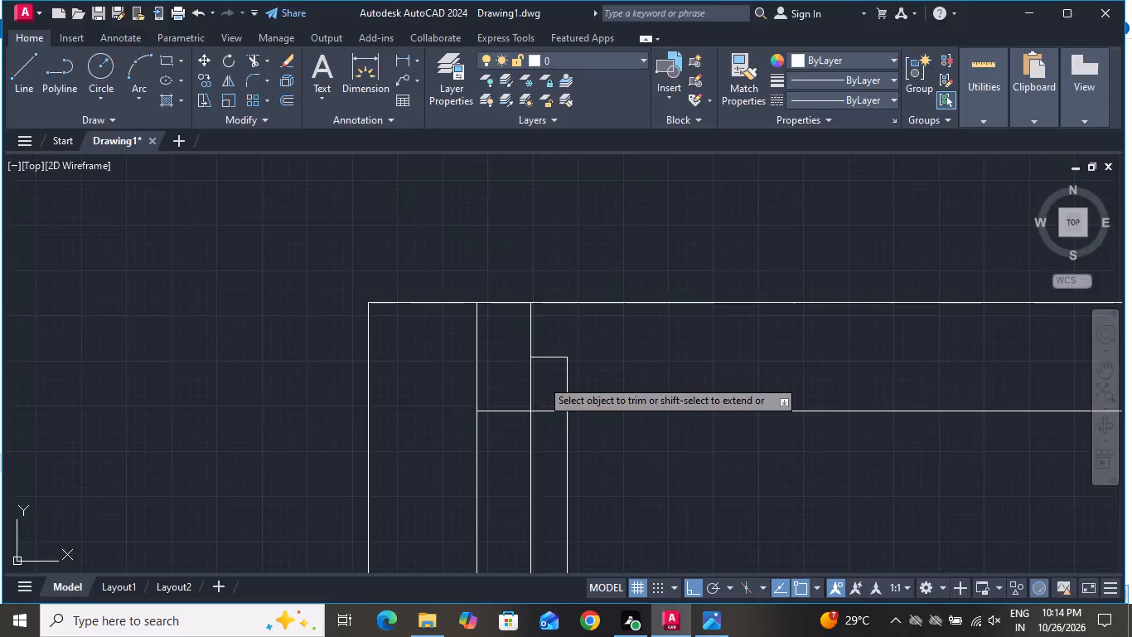
pyautogui.click(503, 357)
pyautogui.scroll(-2, 512, 370)
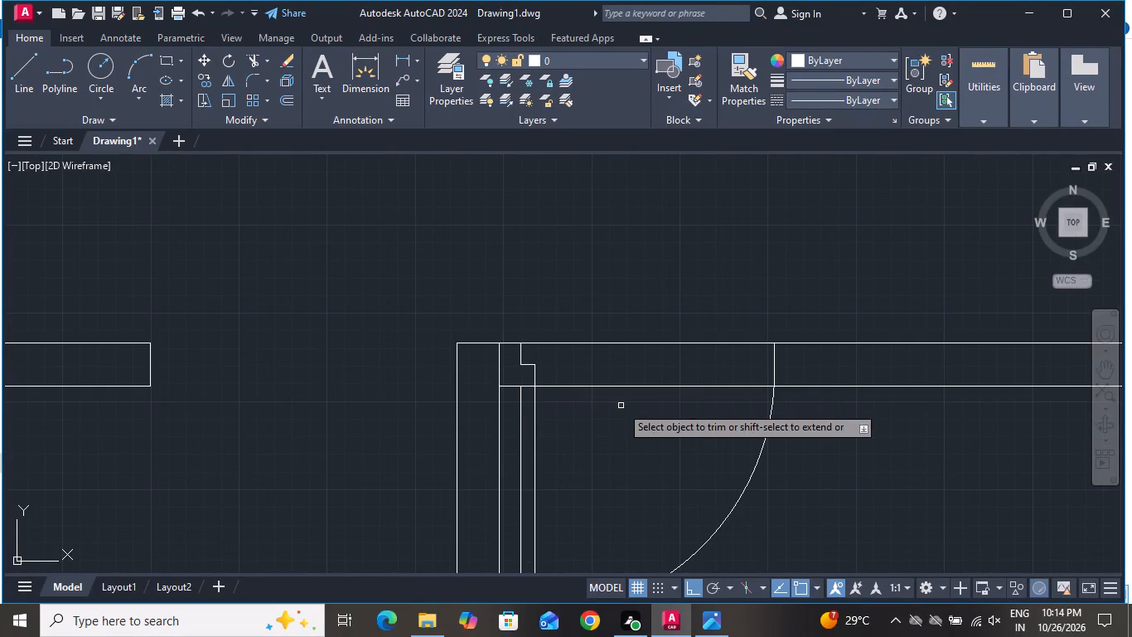
pyautogui.click(621, 406)
pyautogui.click(619, 246)
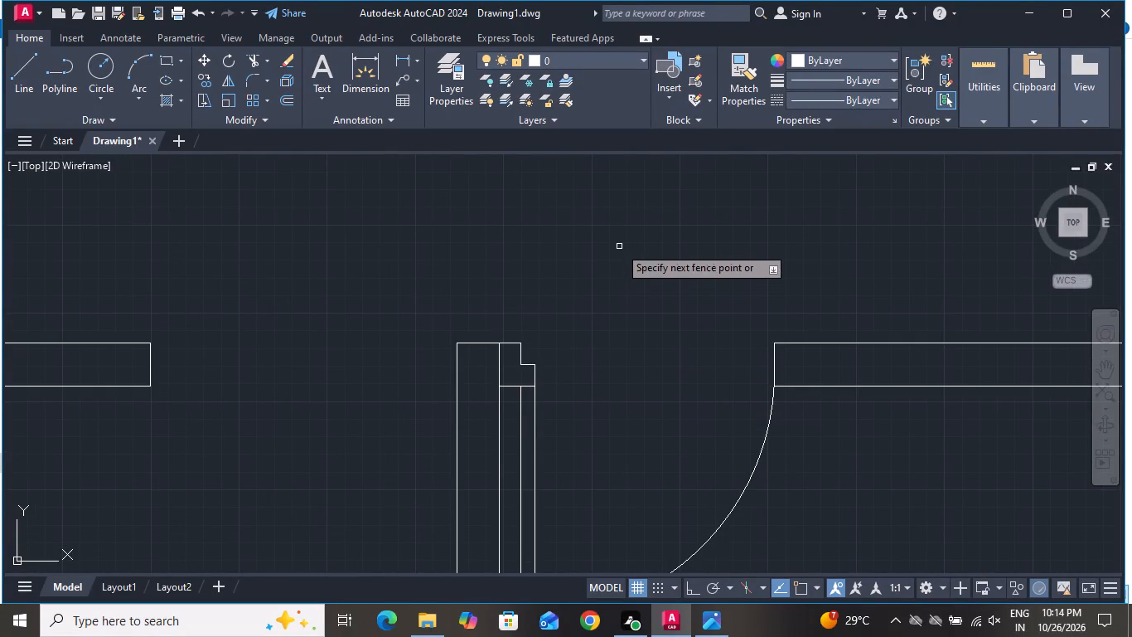
pyautogui.rightClick(619, 246)
pyautogui.click(627, 275)
# Offset the central hall's right, lower and upper wall faces 3' into the hall at its right end.
pyautogui.scroll(-2, 570, 266)
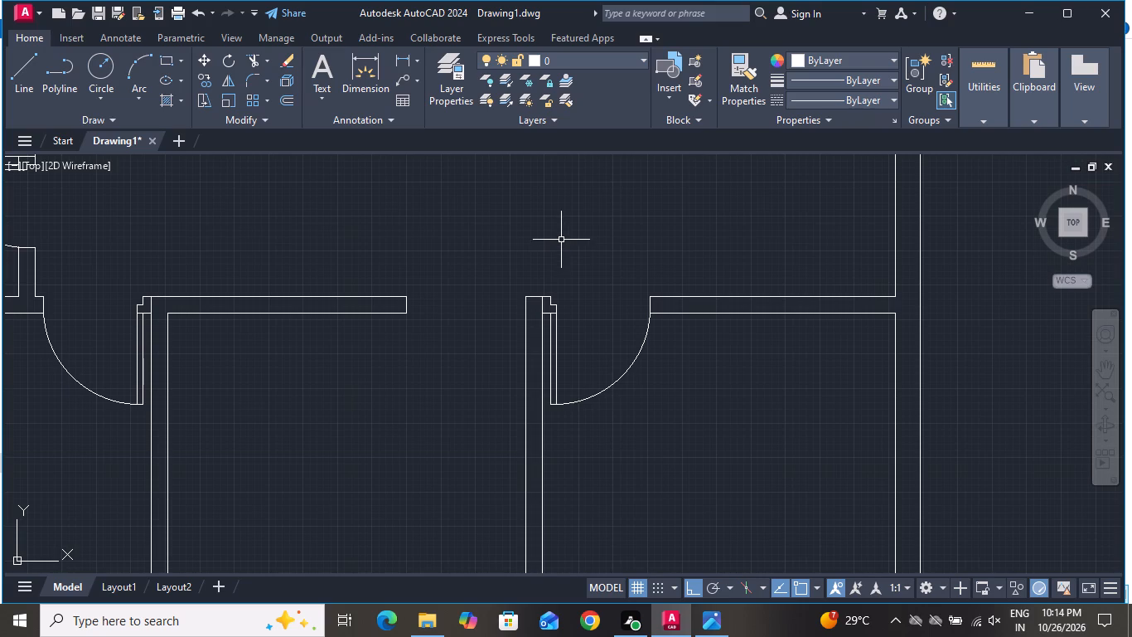
pyautogui.scroll(-1, 567, 249)
pyautogui.scroll(-1, 689, 357)
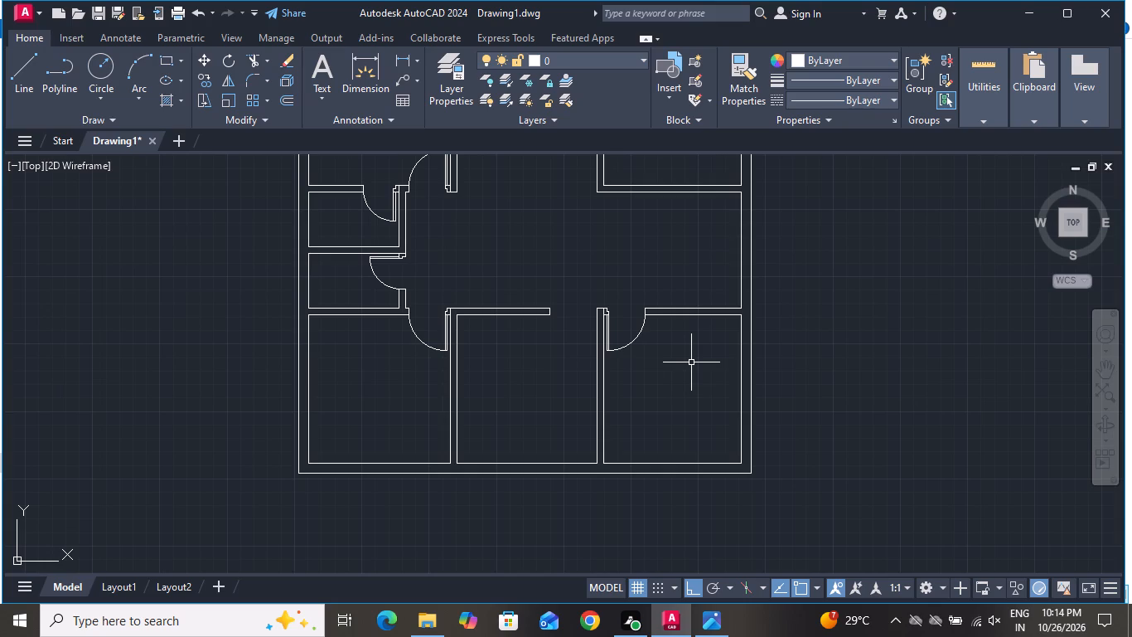
pyautogui.write('o 3')
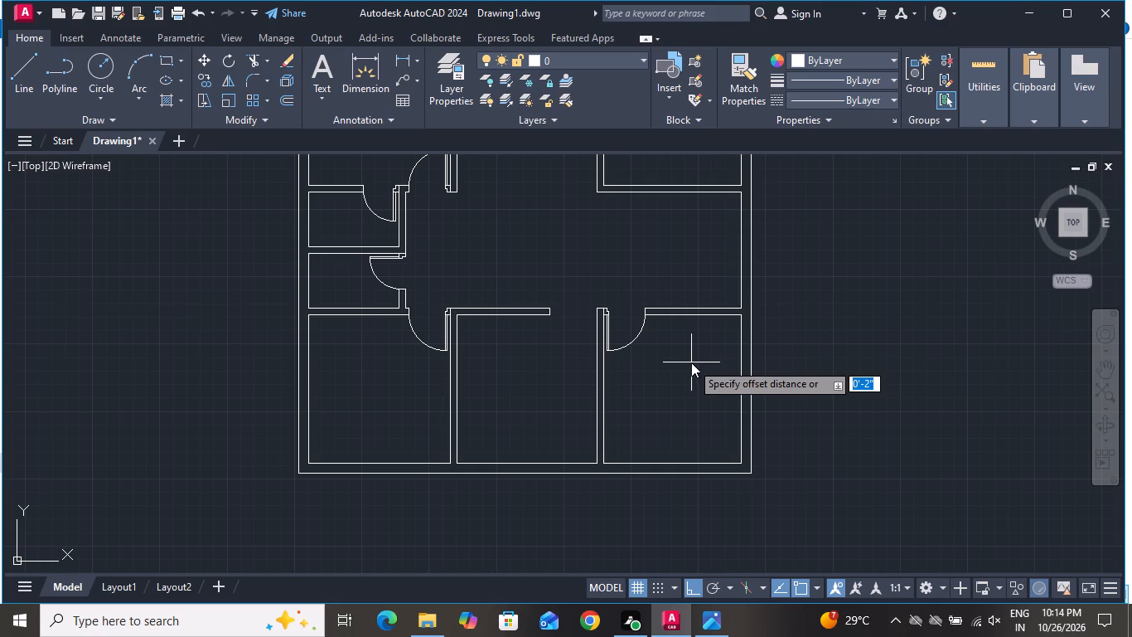
pyautogui.press("'")
pyautogui.press('Return')
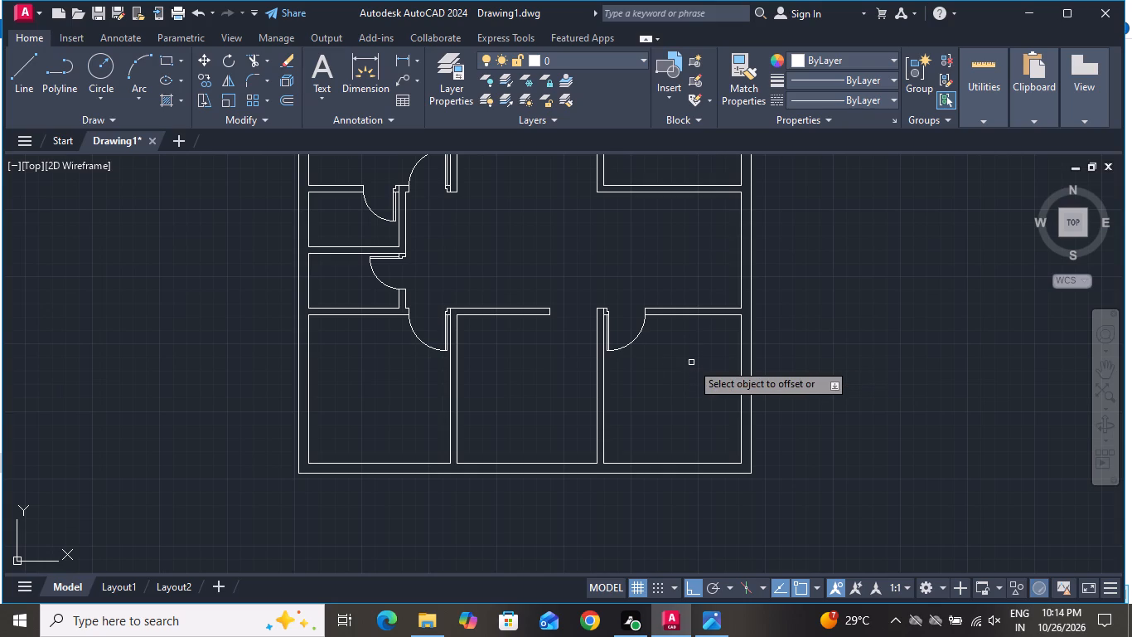
pyautogui.scroll(1, 722, 335)
pyautogui.scroll(-1, 744, 297)
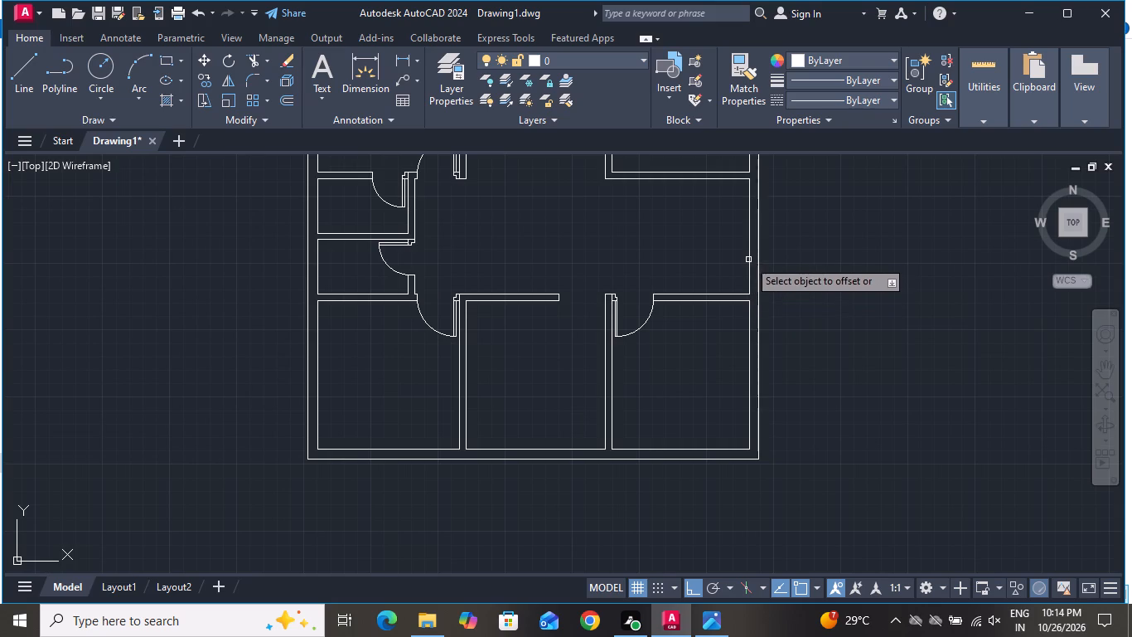
pyautogui.click(751, 256)
pyautogui.click(699, 273)
pyautogui.click(693, 293)
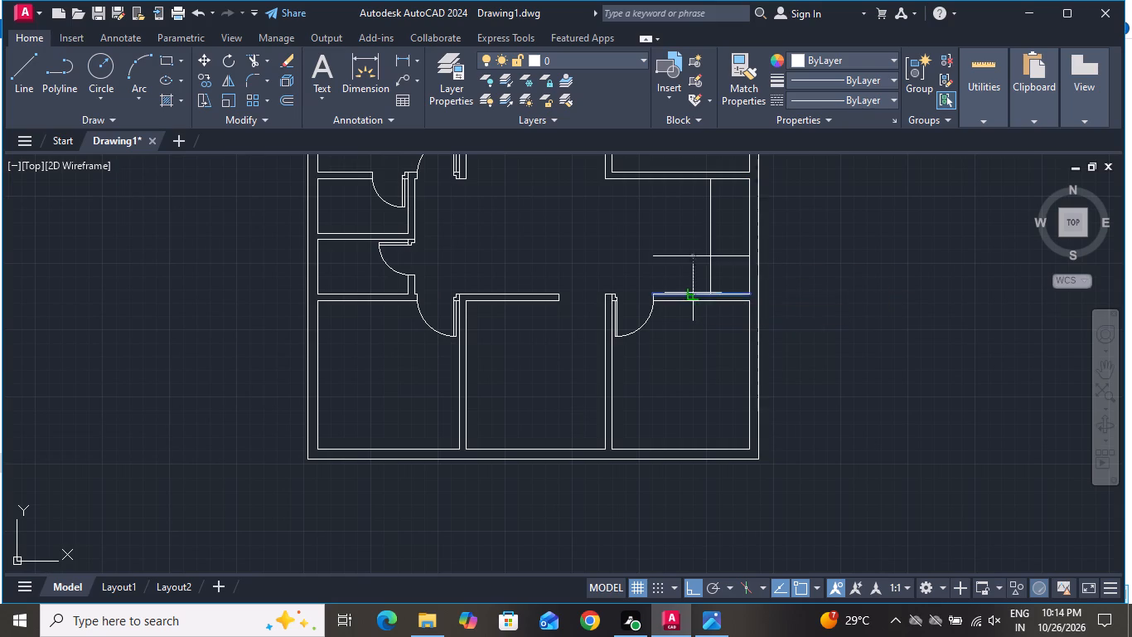
pyautogui.click(690, 270)
pyautogui.click(700, 177)
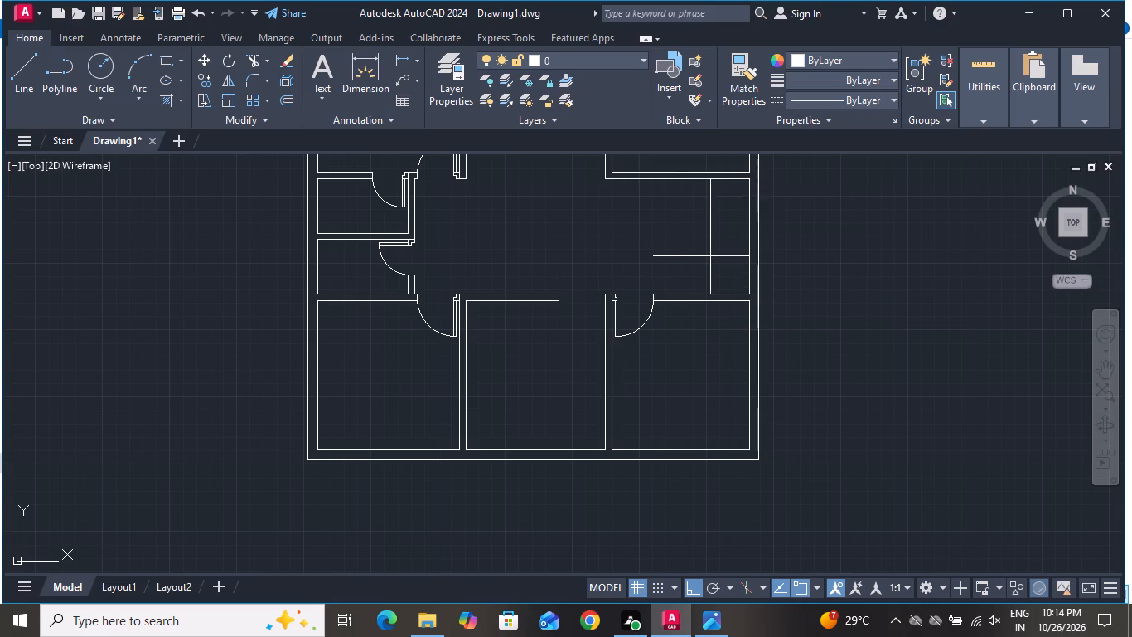
pyautogui.click(695, 200)
pyautogui.rightClick(601, 248)
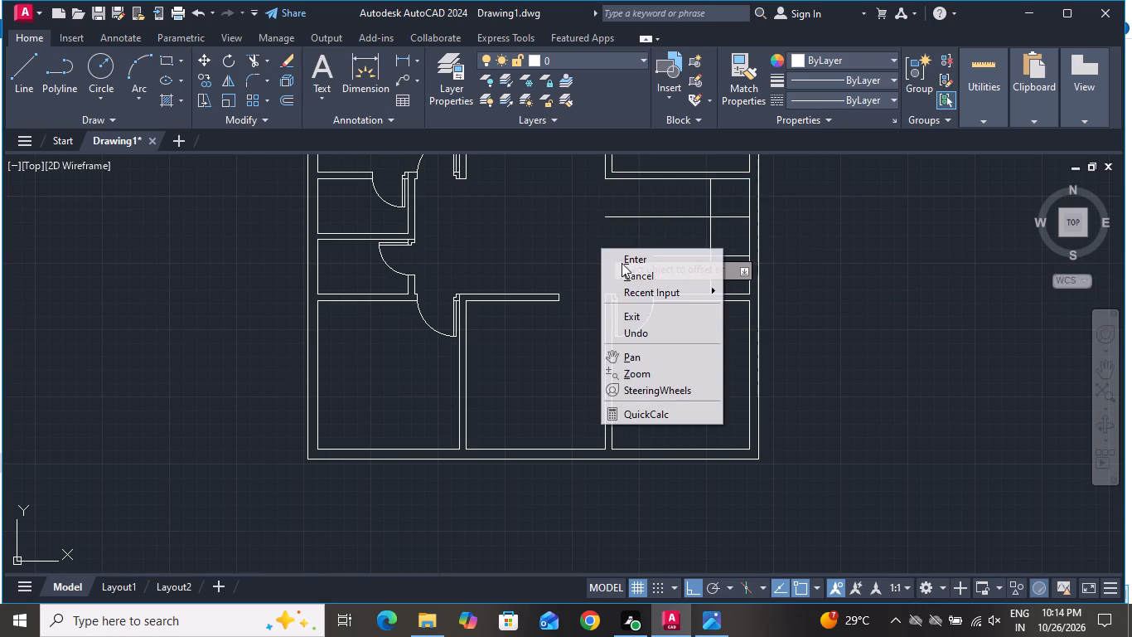
pyautogui.click(626, 270)
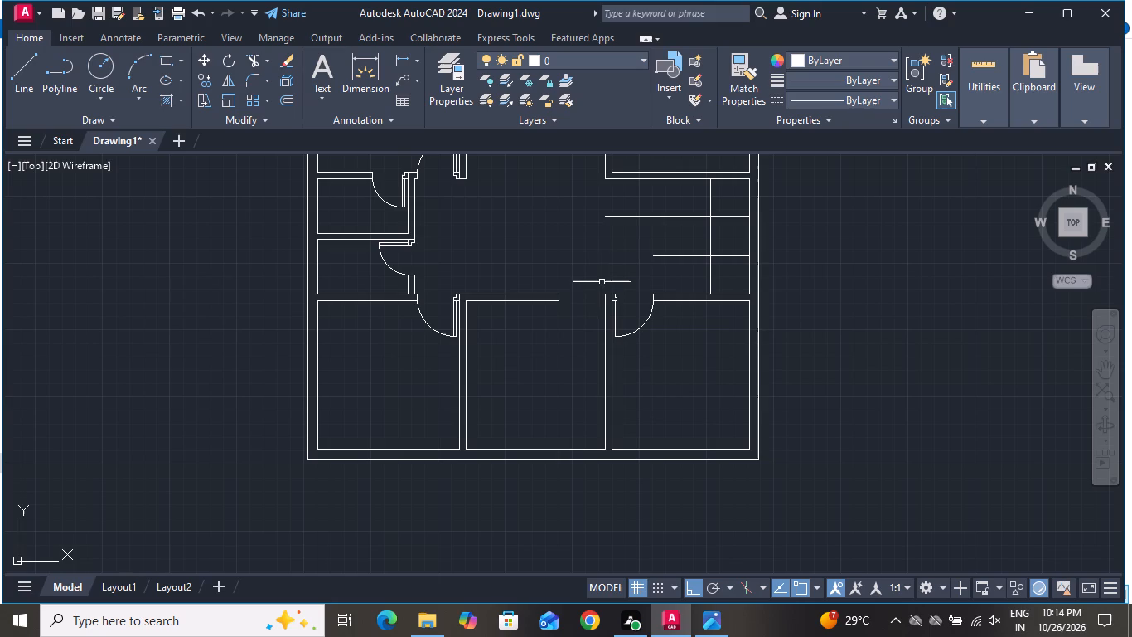
# Offset the vertical 3' line at the hall's right end 10" to the left five times in succession for stair treads.
pyautogui.press('o')
pyautogui.press('space')
pyautogui.write('10')
pyautogui.hotkey('shift', '"')
pyautogui.press('Return')
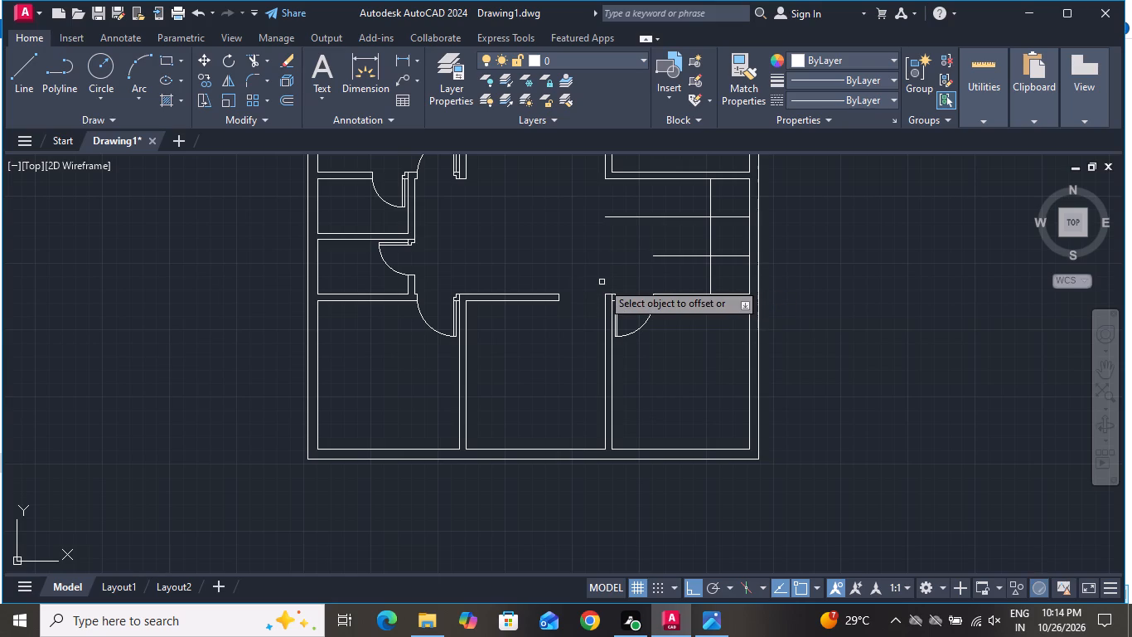
pyautogui.scroll(1, 799, 321)
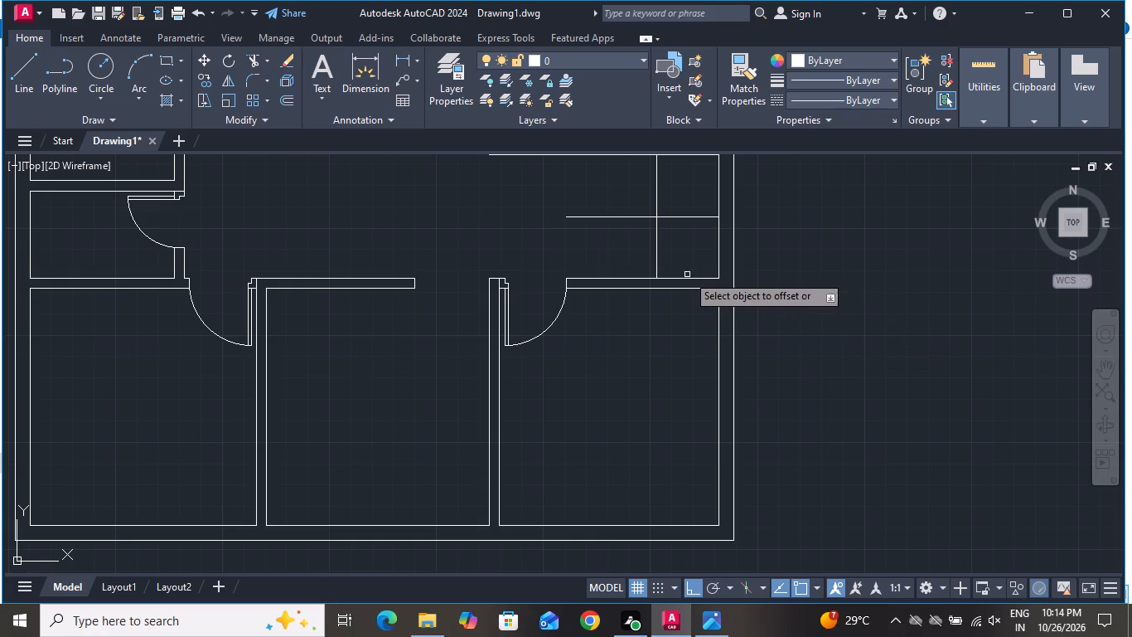
pyautogui.click(652, 254)
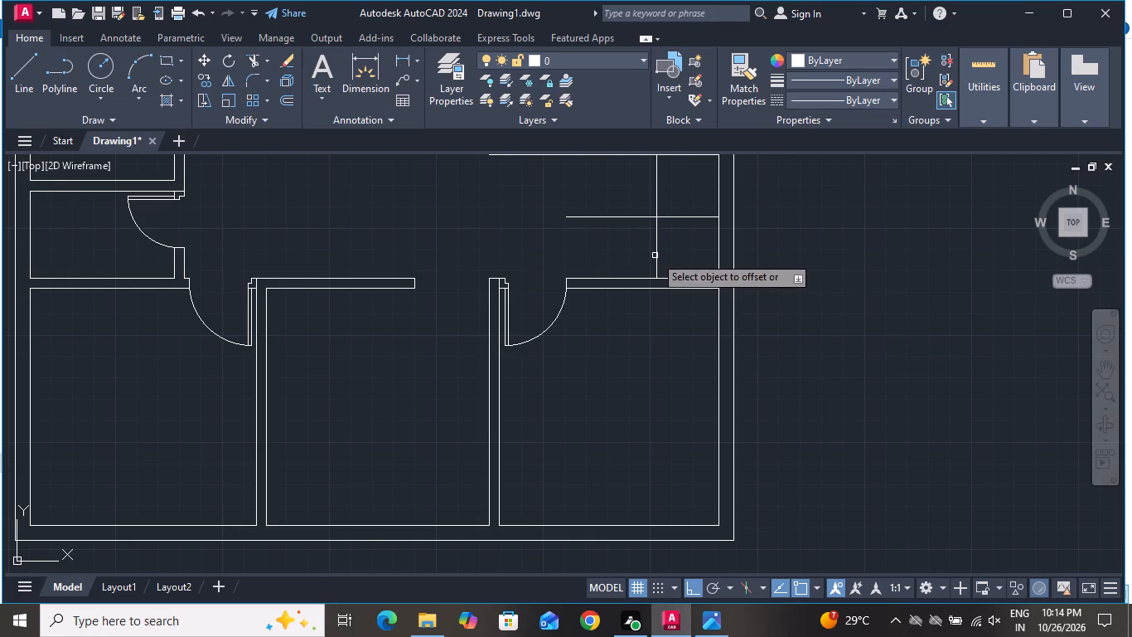
pyautogui.click(655, 255)
pyautogui.click(639, 259)
pyautogui.click(639, 255)
pyautogui.click(613, 255)
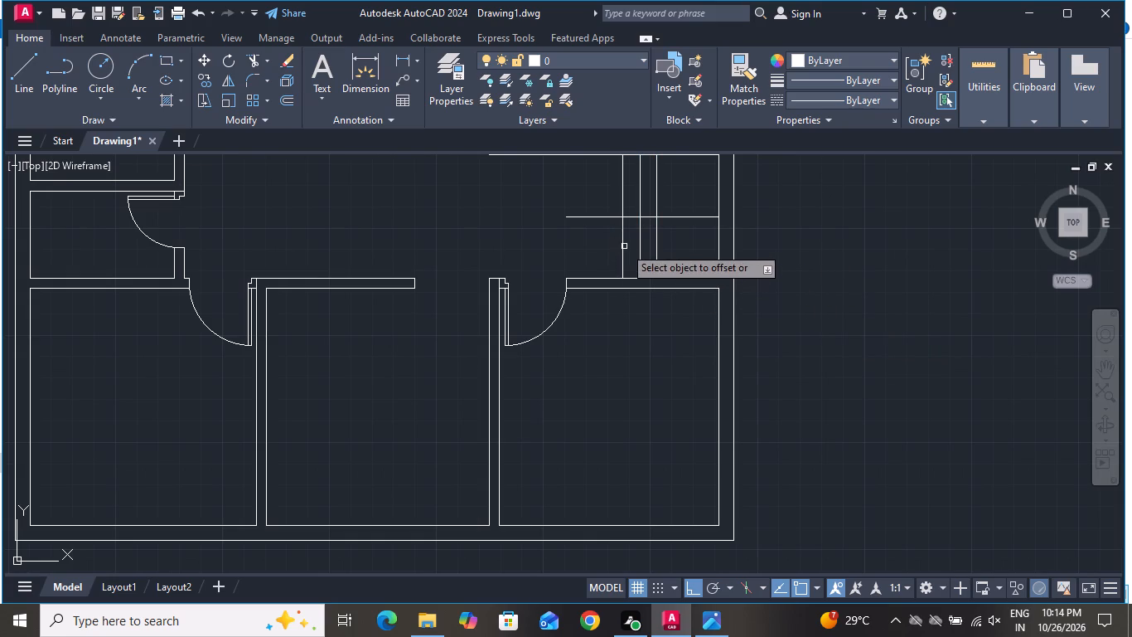
pyautogui.click(624, 246)
pyautogui.click(603, 250)
pyautogui.click(605, 246)
pyautogui.click(594, 246)
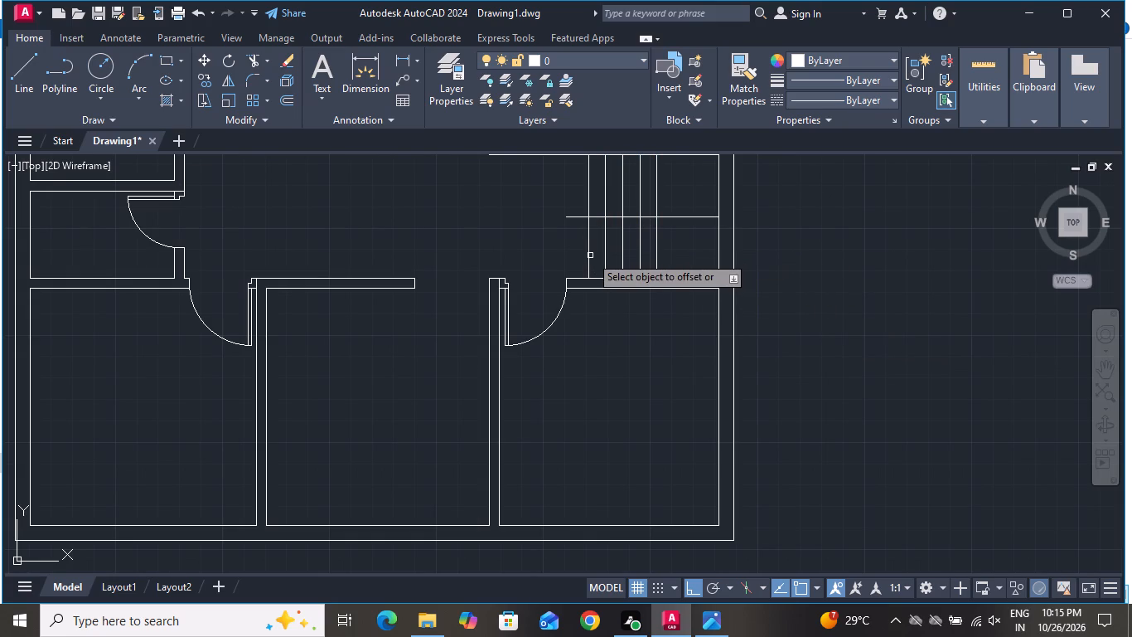
pyautogui.scroll(1, 579, 246)
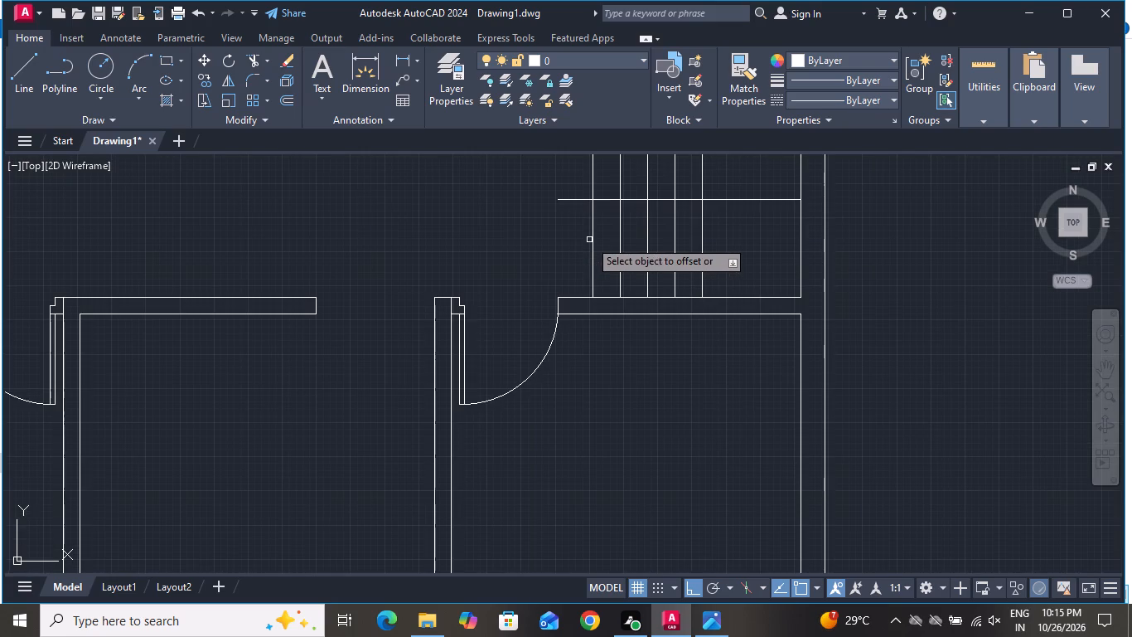
pyautogui.click(593, 239)
pyautogui.click(581, 239)
pyautogui.scroll(-3, 616, 276)
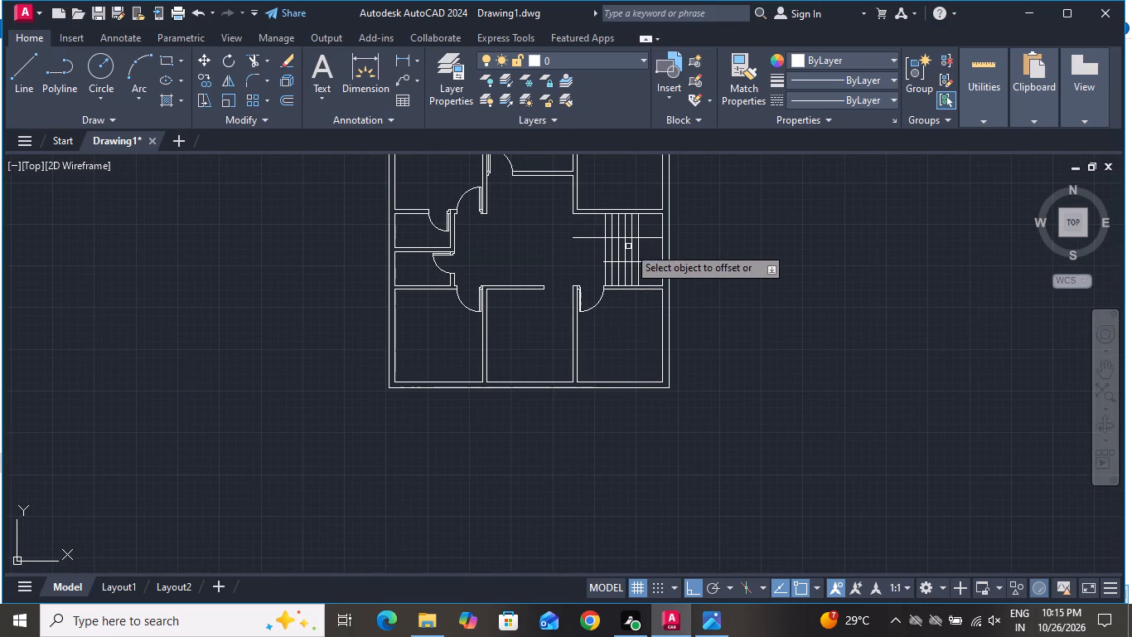
pyautogui.scroll(-1, 627, 250)
pyautogui.scroll(2, 625, 233)
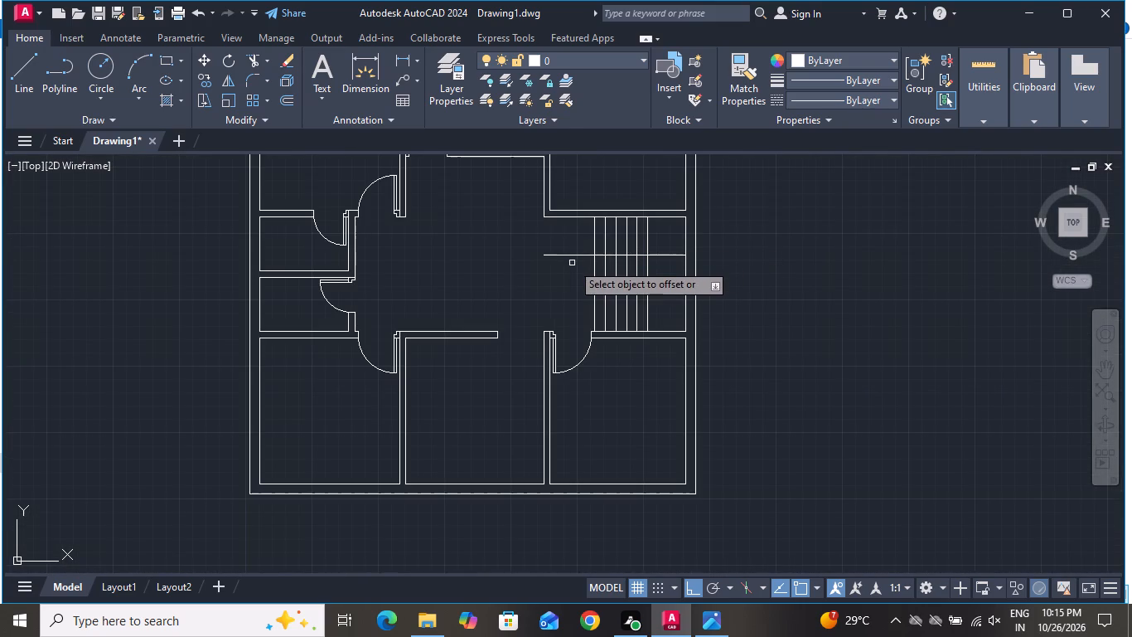
pyautogui.rightClick(568, 266)
pyautogui.click(590, 289)
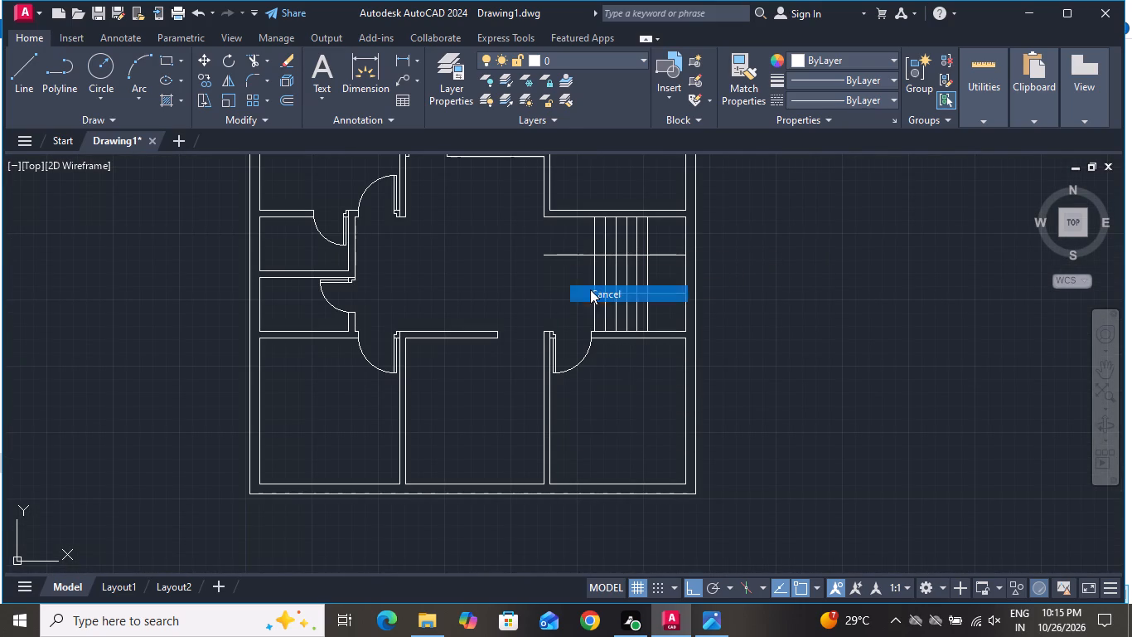
# Trim the five new tread lines between the two horizontal 3' lines, leaving the original vertical line whole.
pyautogui.click(254, 55)
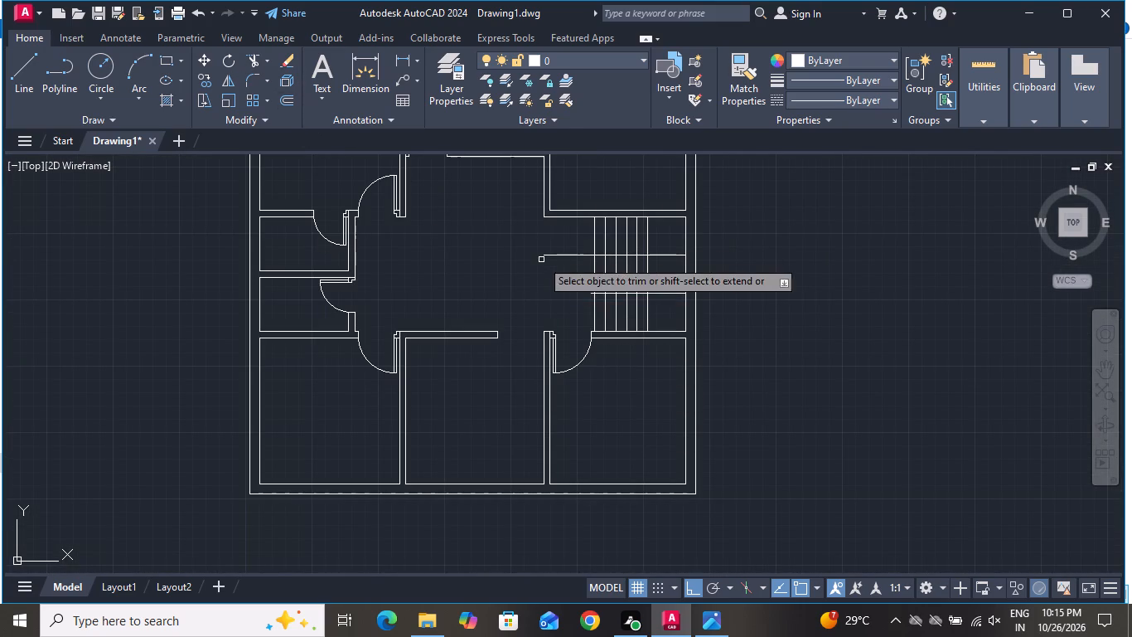
pyautogui.scroll(1, 625, 285)
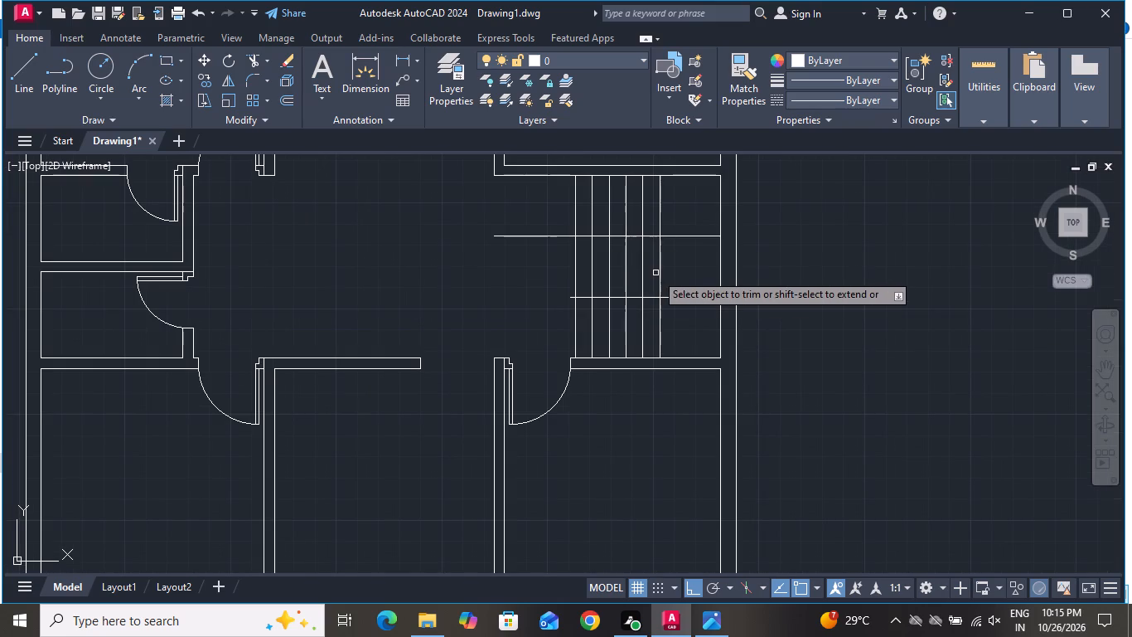
pyautogui.click(655, 272)
pyautogui.click(565, 280)
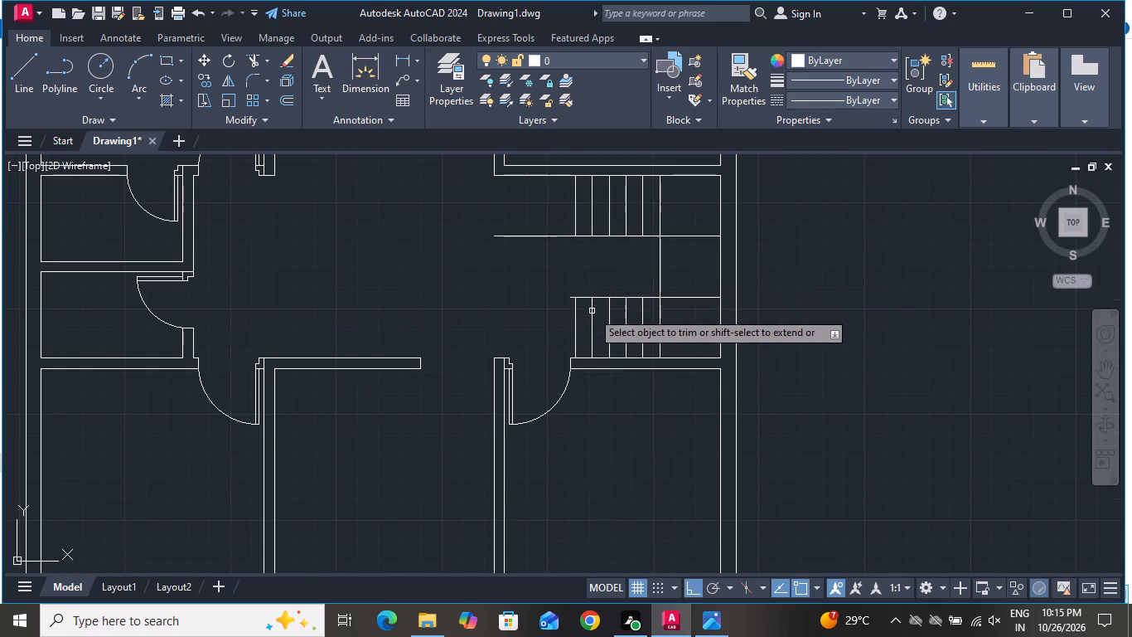
pyautogui.scroll(-1, 605, 338)
pyautogui.rightClick(566, 301)
pyautogui.click(593, 324)
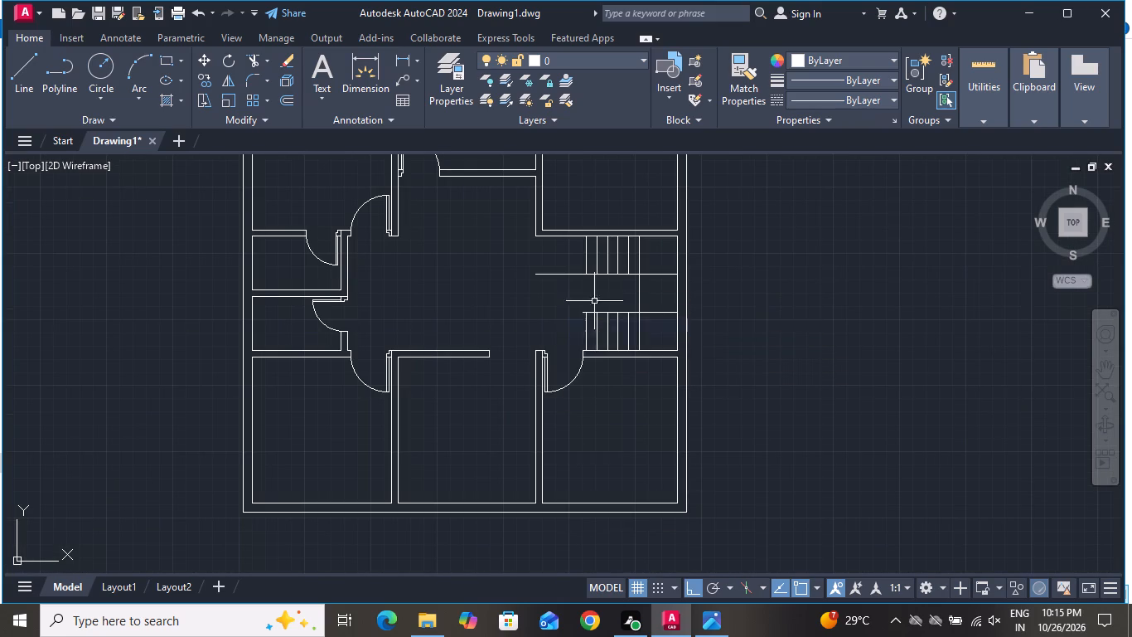
# Offset the upper flight's leftmost tread line 10" to the left five times in succession.
pyautogui.scroll(2, 591, 262)
pyautogui.press('o')
pyautogui.press('space')
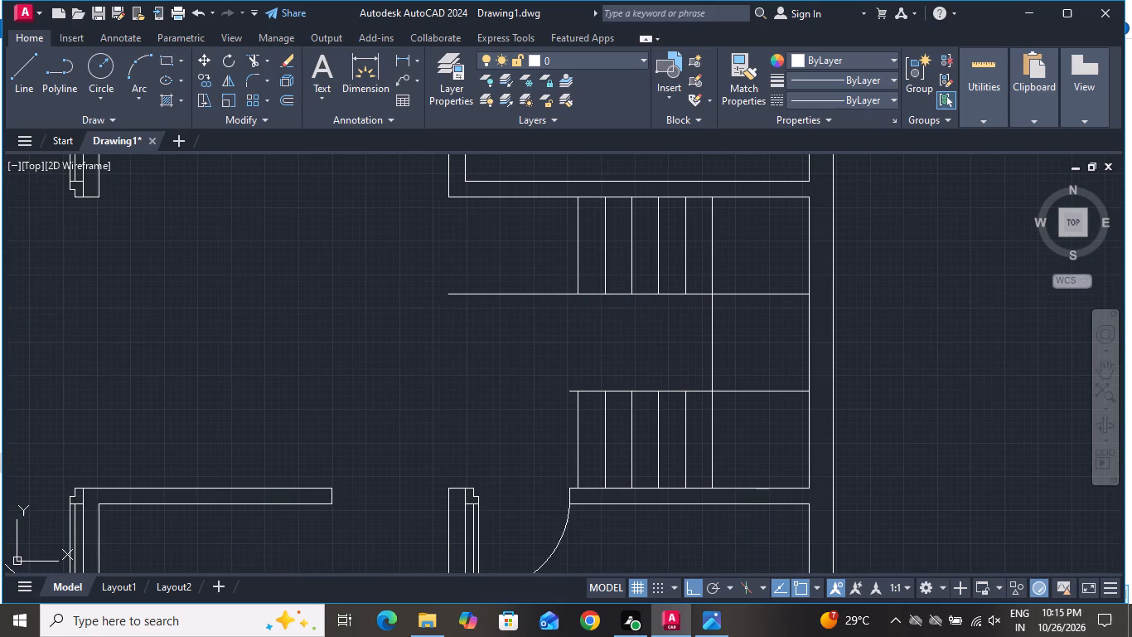
pyautogui.press('1')
pyautogui.write('0"')
pyautogui.press('Return')
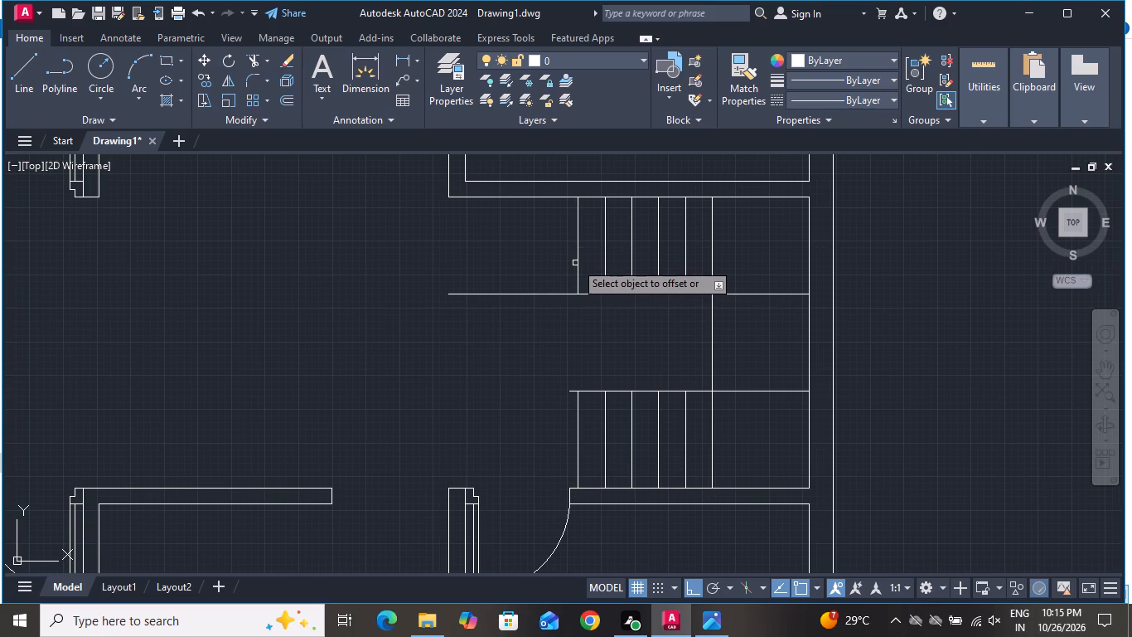
pyautogui.click(576, 259)
pyautogui.click(551, 265)
pyautogui.click(550, 265)
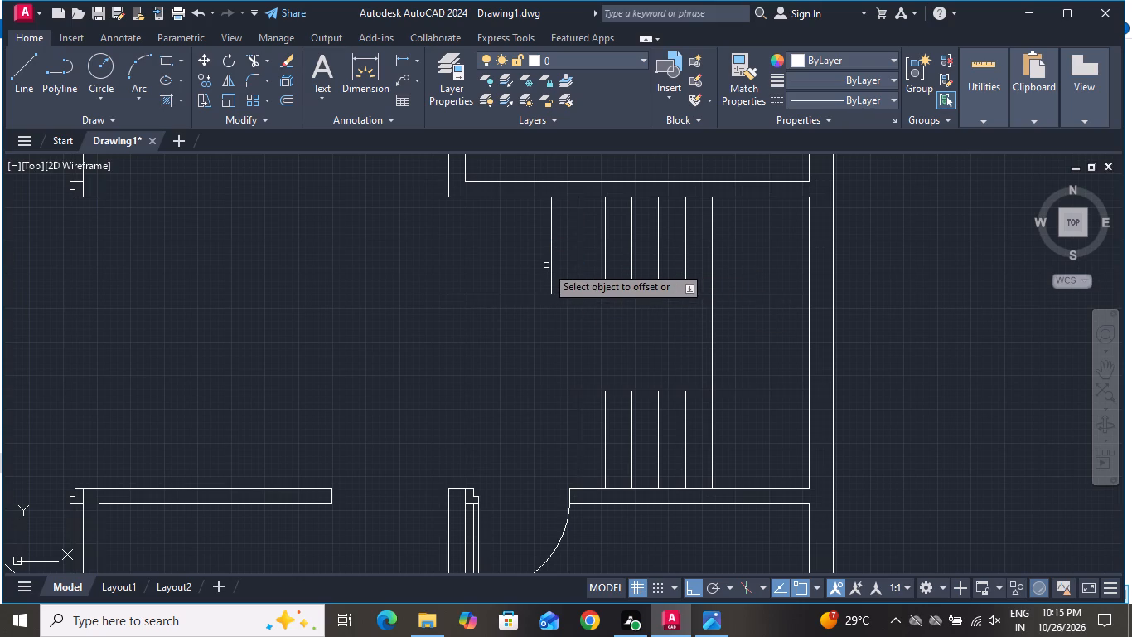
pyautogui.click(550, 260)
pyautogui.click(501, 265)
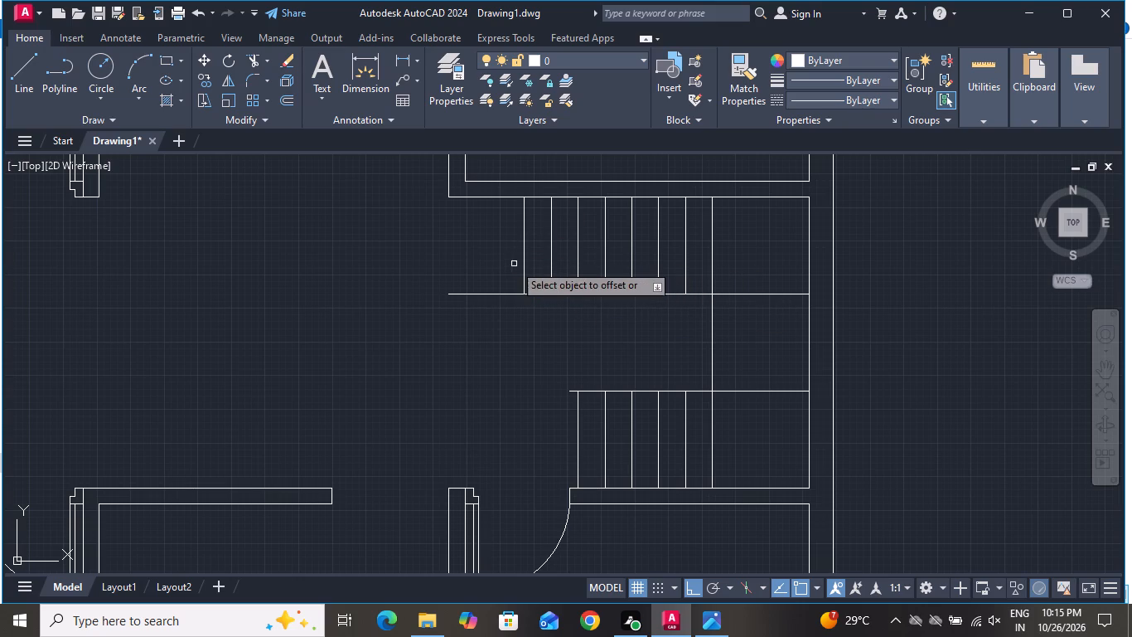
pyautogui.click(524, 259)
pyautogui.click(499, 263)
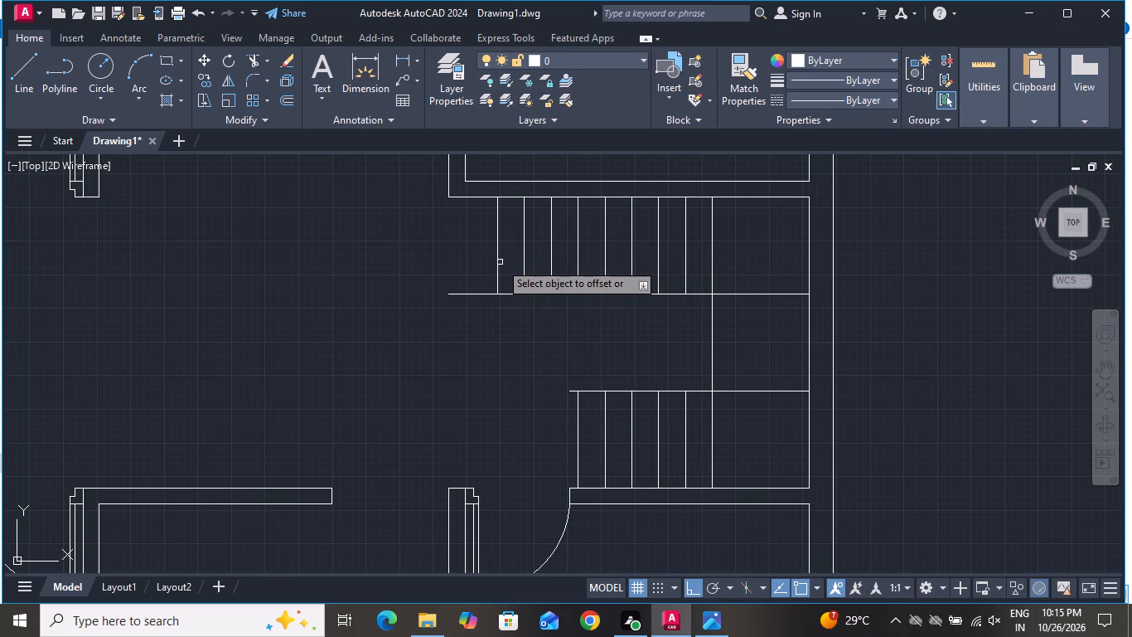
pyautogui.click(497, 262)
pyautogui.click(472, 261)
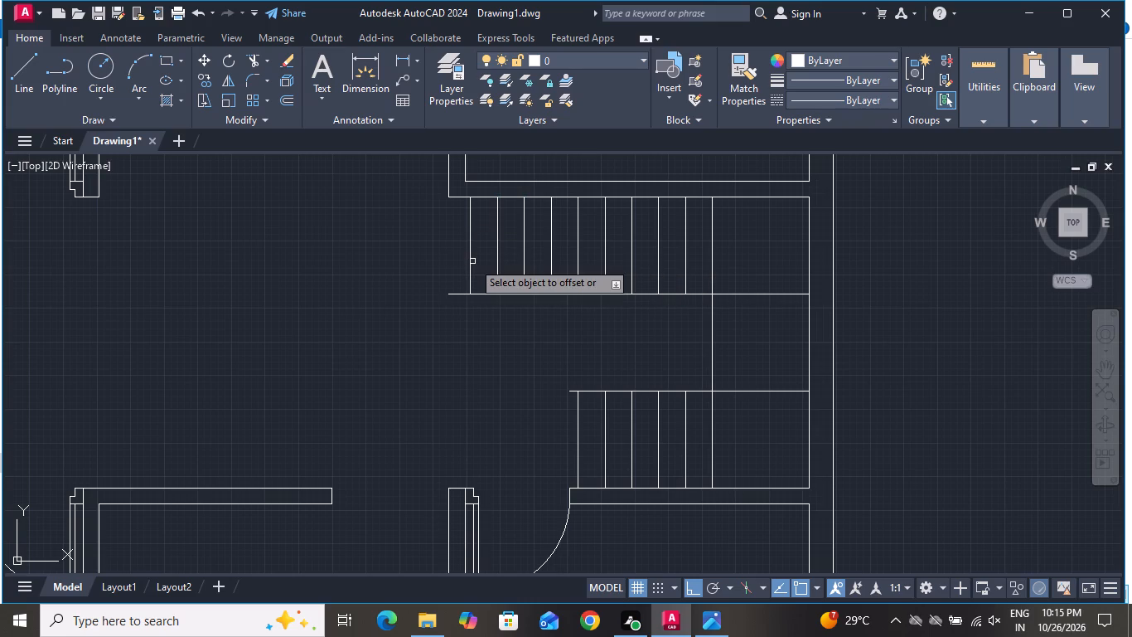
pyautogui.click(472, 261)
pyautogui.click(456, 260)
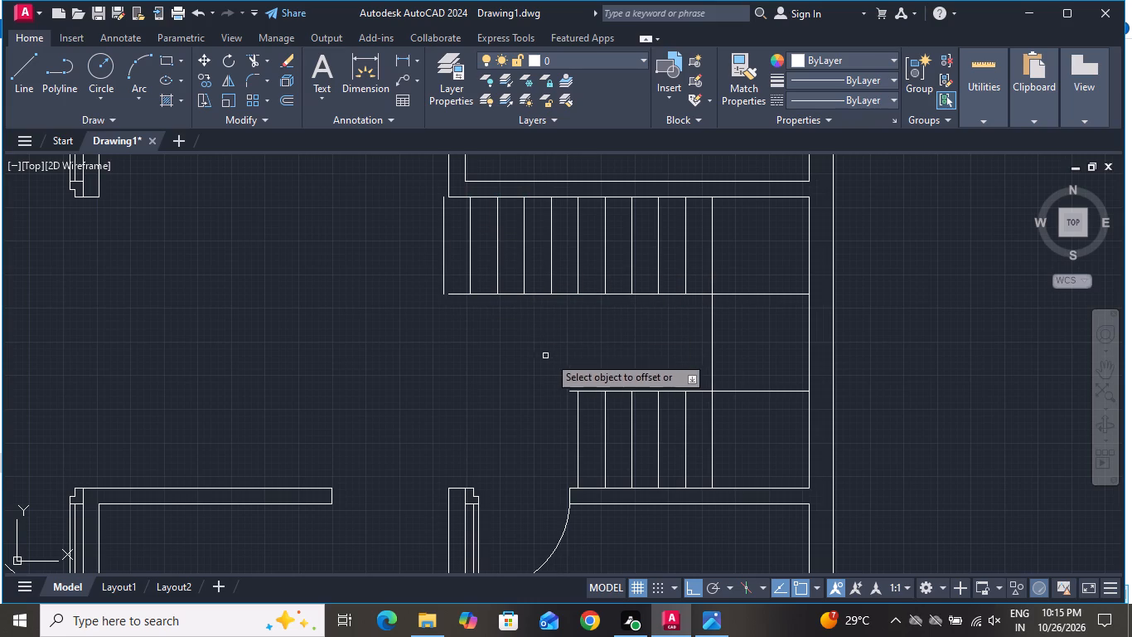
# Offset the lower flight's upper horizontal edge line 10" upward three times in succession.
pyautogui.click(733, 390)
pyautogui.click(728, 364)
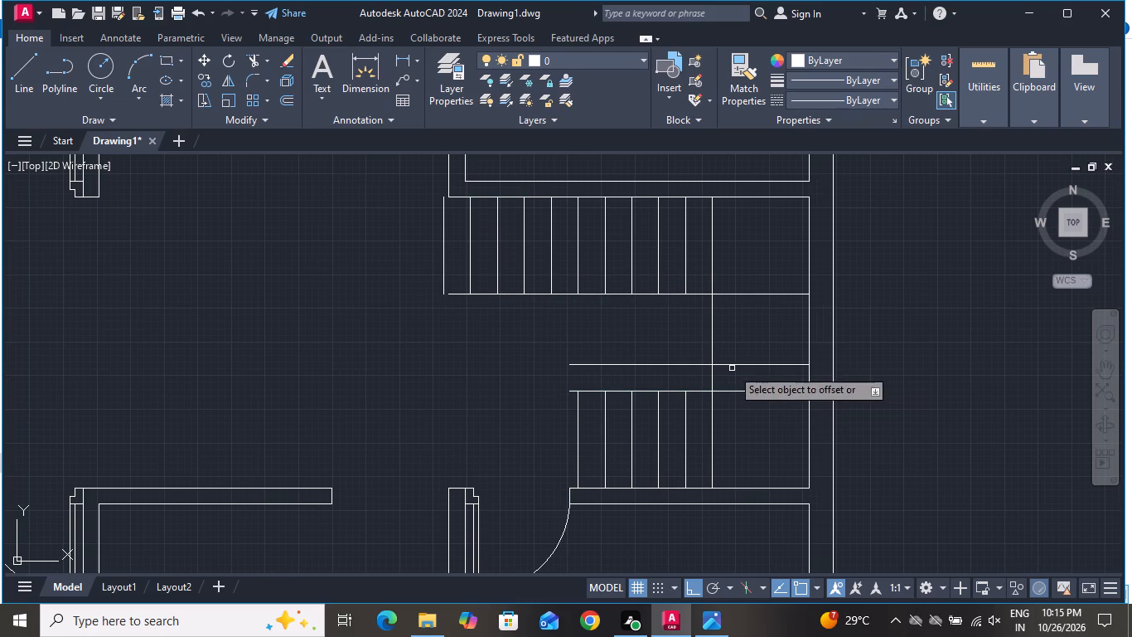
pyautogui.click(733, 364)
pyautogui.click(734, 348)
pyautogui.click(741, 337)
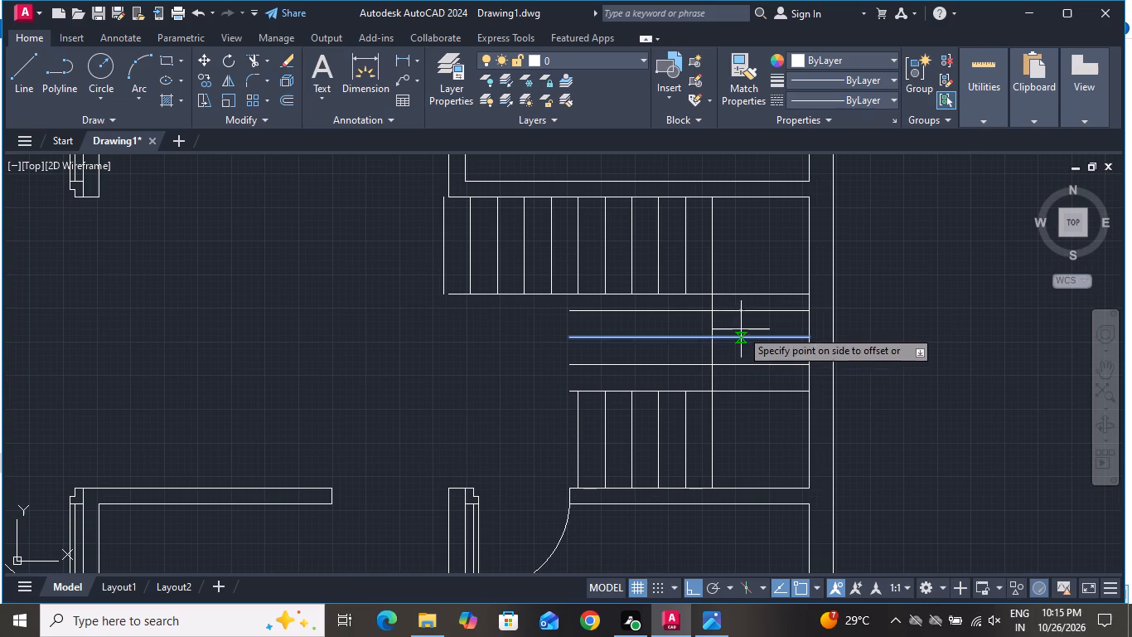
pyautogui.click(741, 329)
pyautogui.rightClick(721, 346)
pyautogui.click(747, 374)
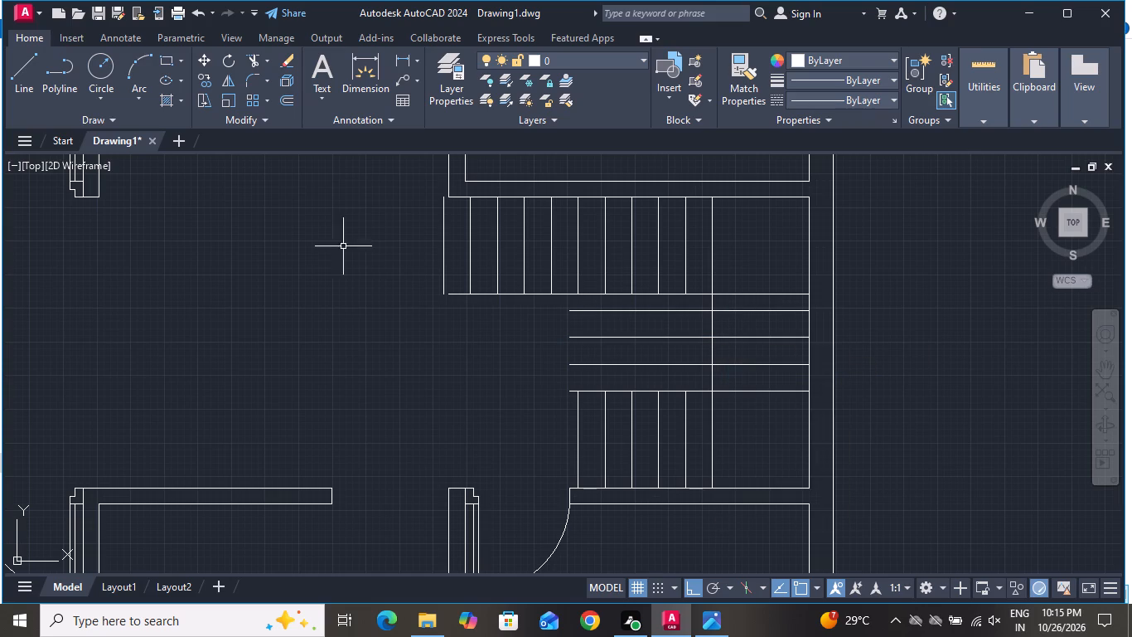
# Trim the three horizontal tread lines back to the vertical 3' line and remove the upper flight's leftmost tread beyond the wall corner.
pyautogui.click(250, 59)
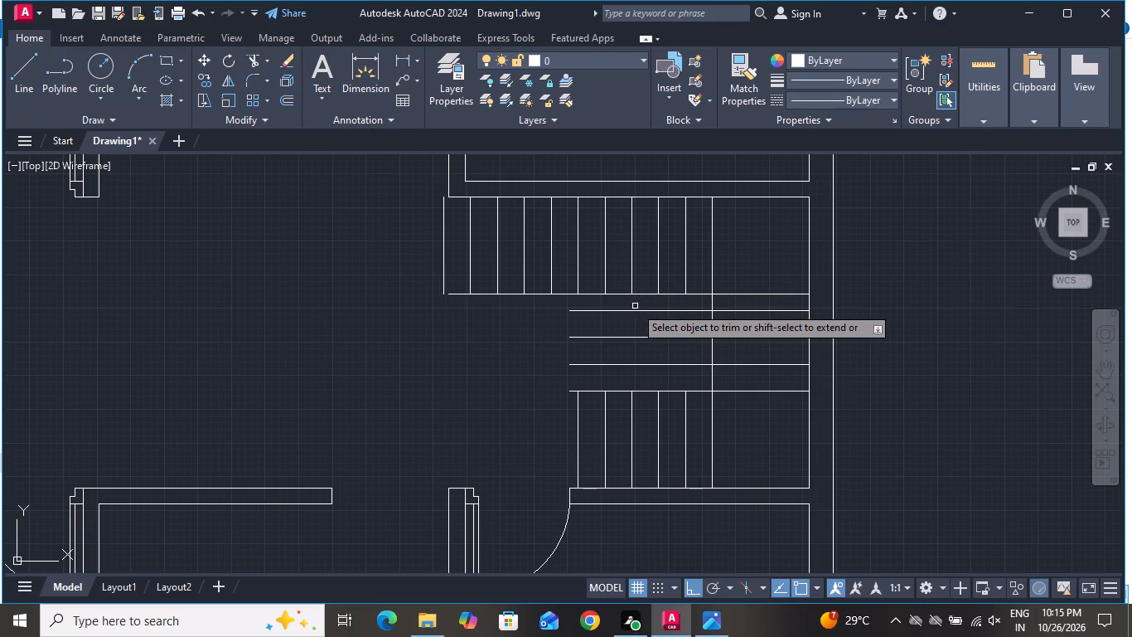
pyautogui.click(643, 302)
pyautogui.click(656, 375)
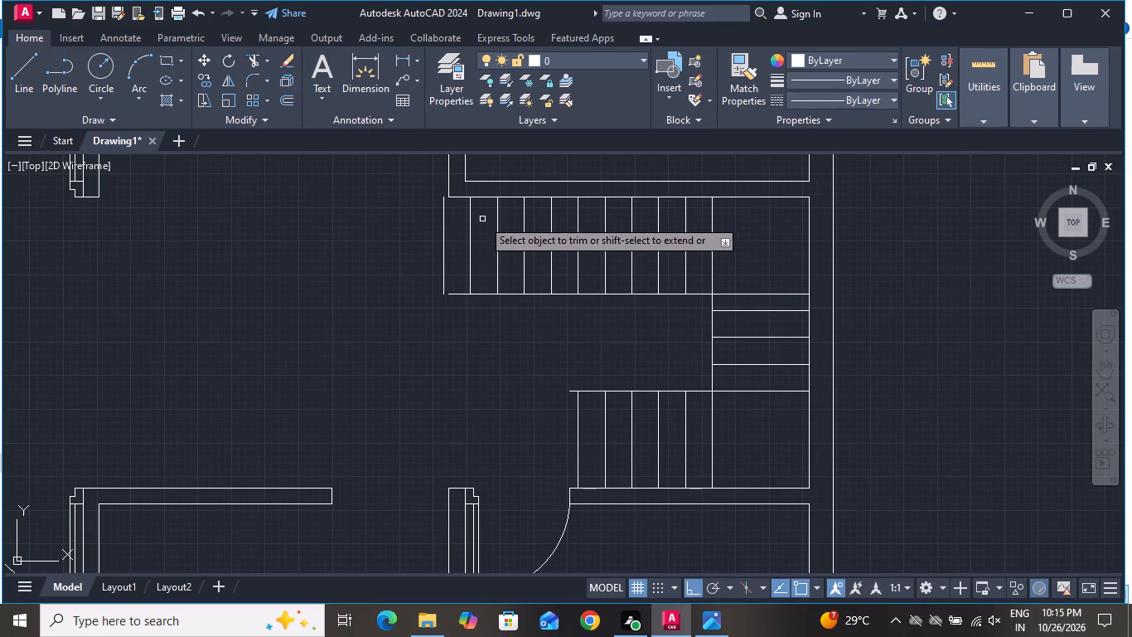
pyautogui.click(445, 213)
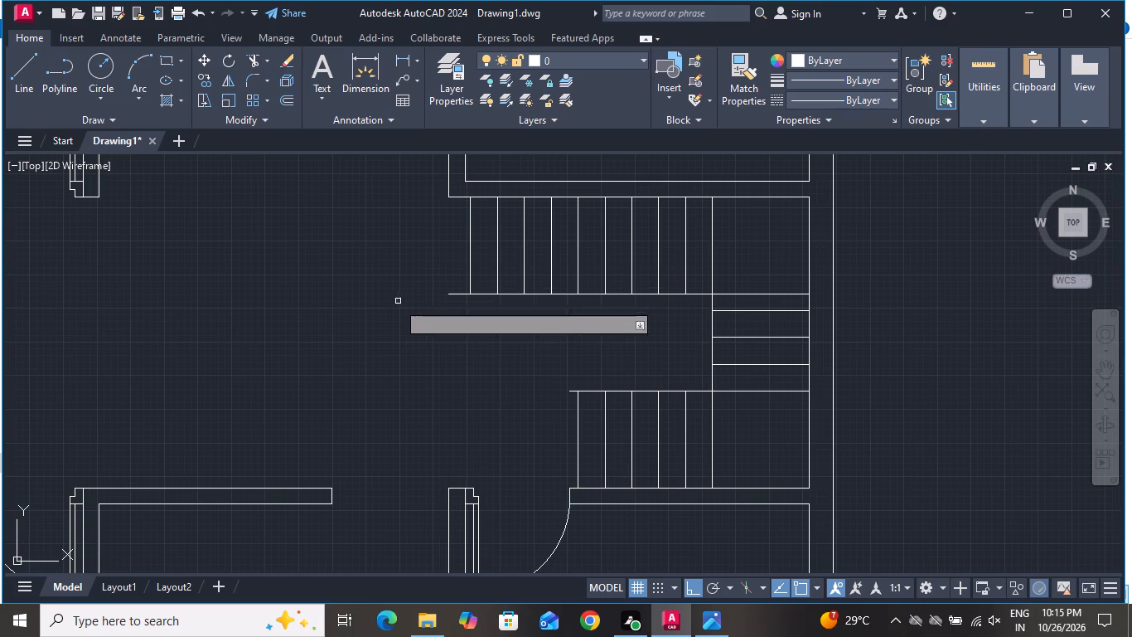
pyautogui.rightClick(346, 327)
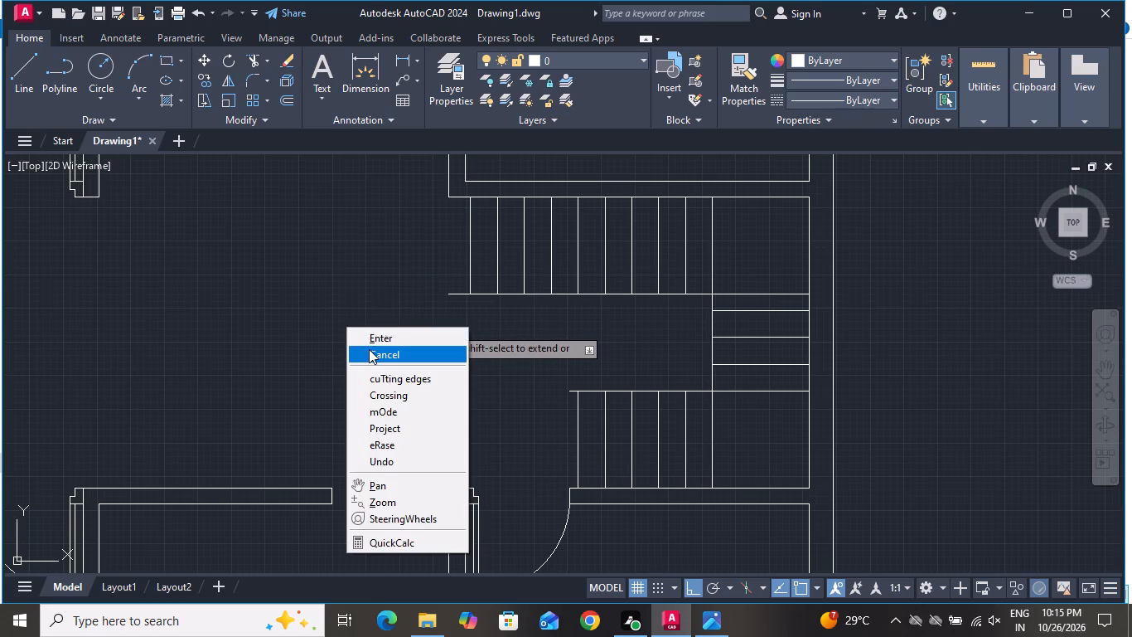
pyautogui.click(369, 349)
# Draw a vertical line closing the upper flight's left end, from the wall corner to the end of its lower edge line.
pyautogui.click(16, 77)
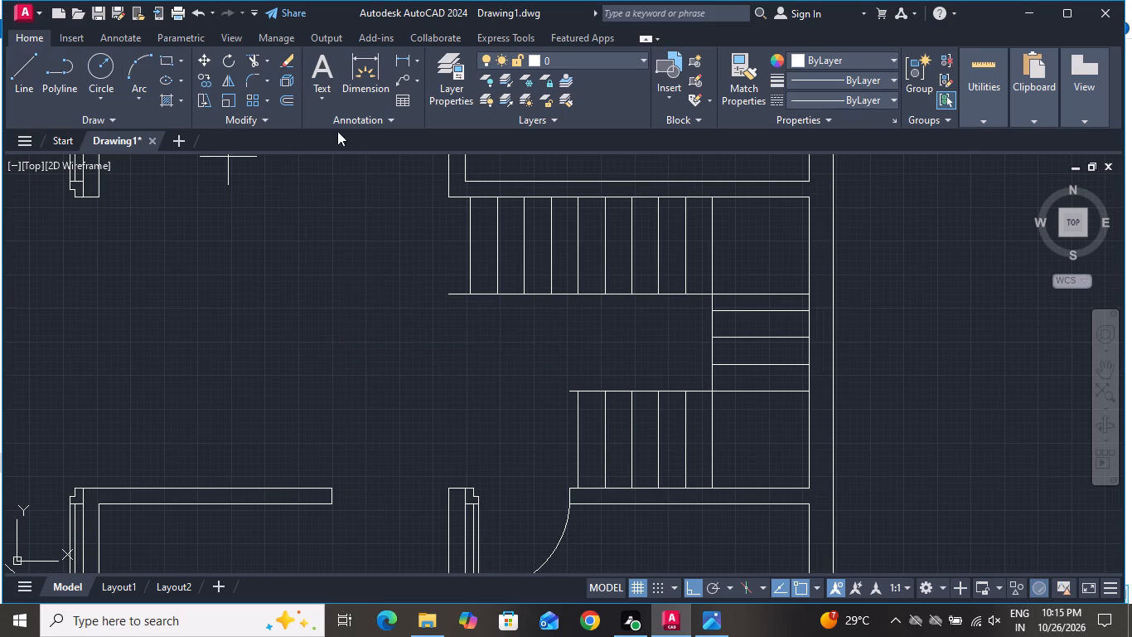
pyautogui.scroll(2, 425, 197)
pyautogui.click(476, 199)
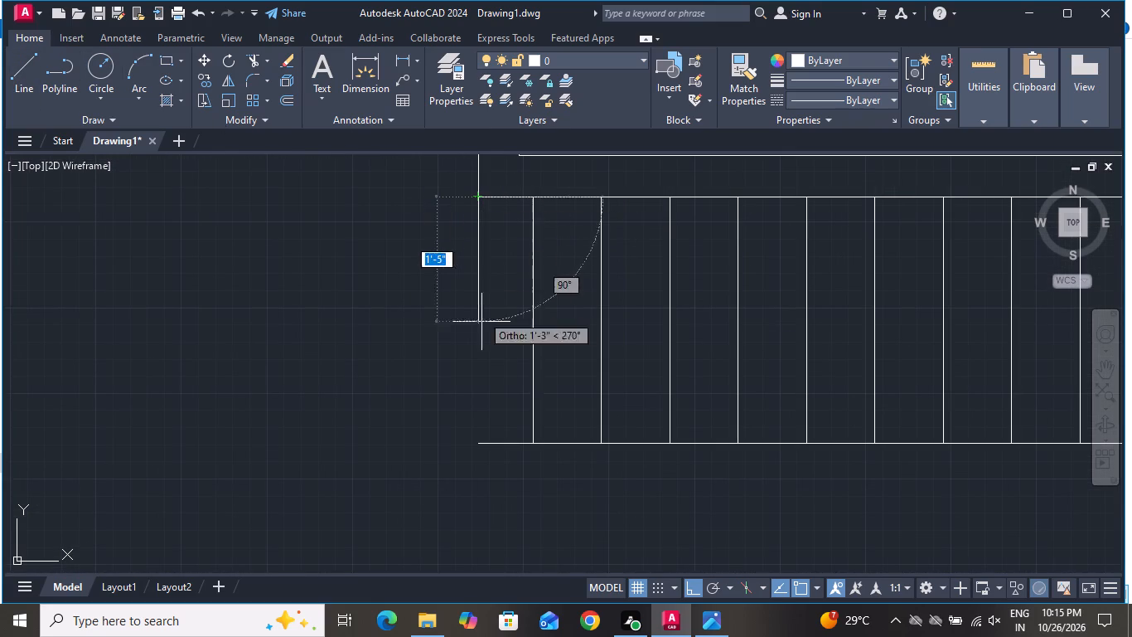
pyautogui.click(478, 447)
pyautogui.rightClick(478, 445)
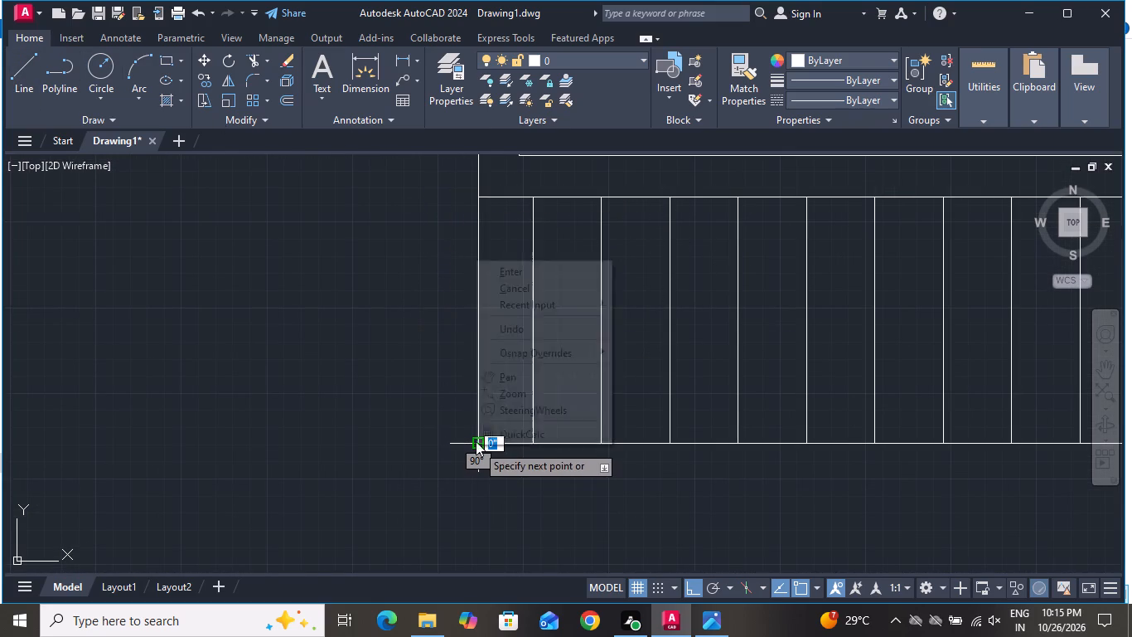
pyautogui.click(520, 285)
# Trim the short stub of the lower flight's upper edge line that extends left of its leftmost tread.
pyautogui.scroll(-3, 520, 264)
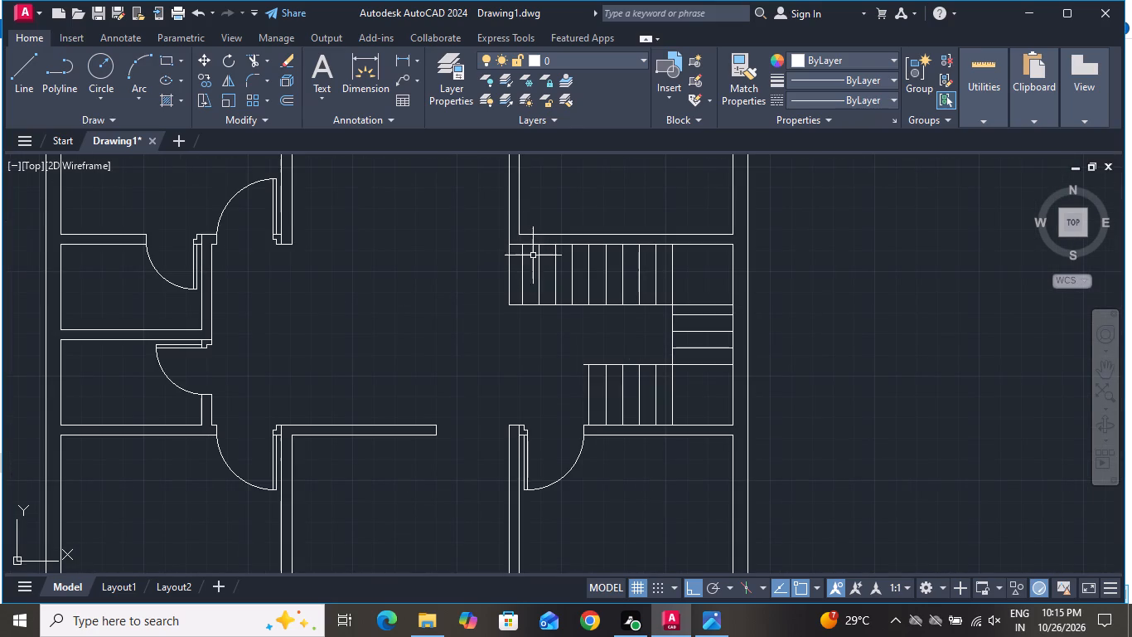
pyautogui.click(249, 61)
pyautogui.scroll(2, 588, 377)
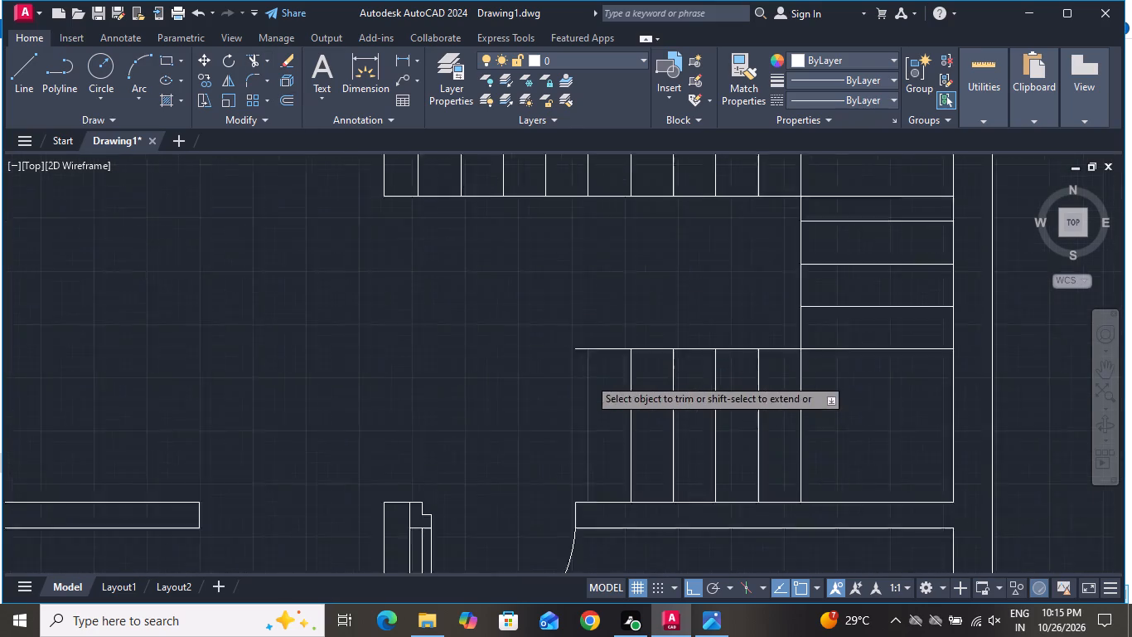
pyautogui.scroll(1, 588, 377)
pyautogui.click(568, 345)
pyautogui.click(579, 318)
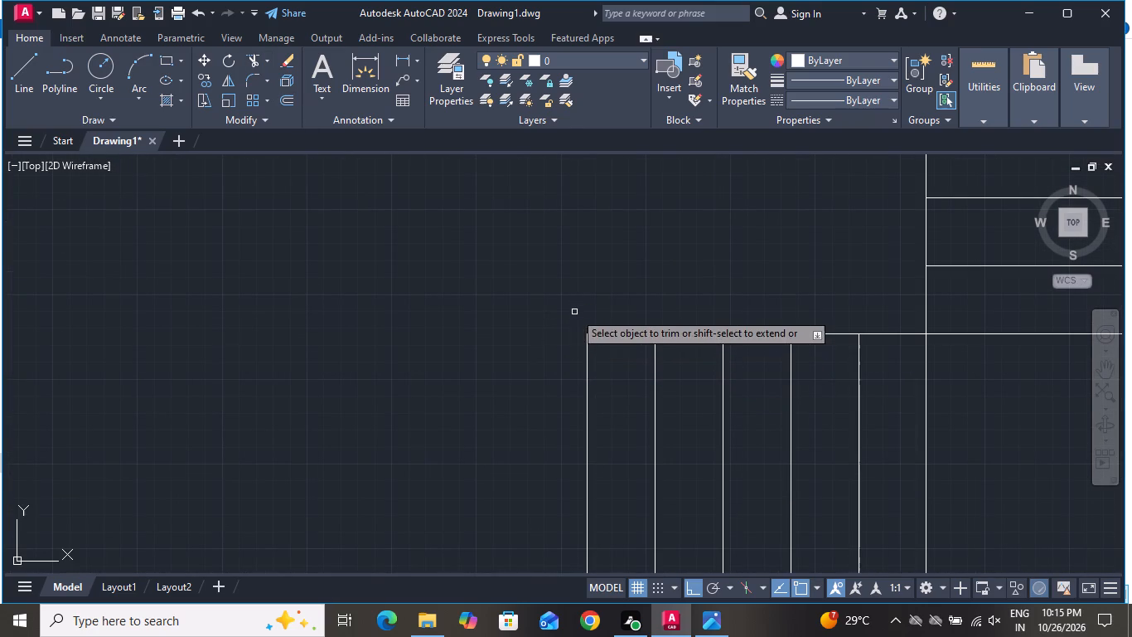
pyautogui.scroll(-3, 574, 312)
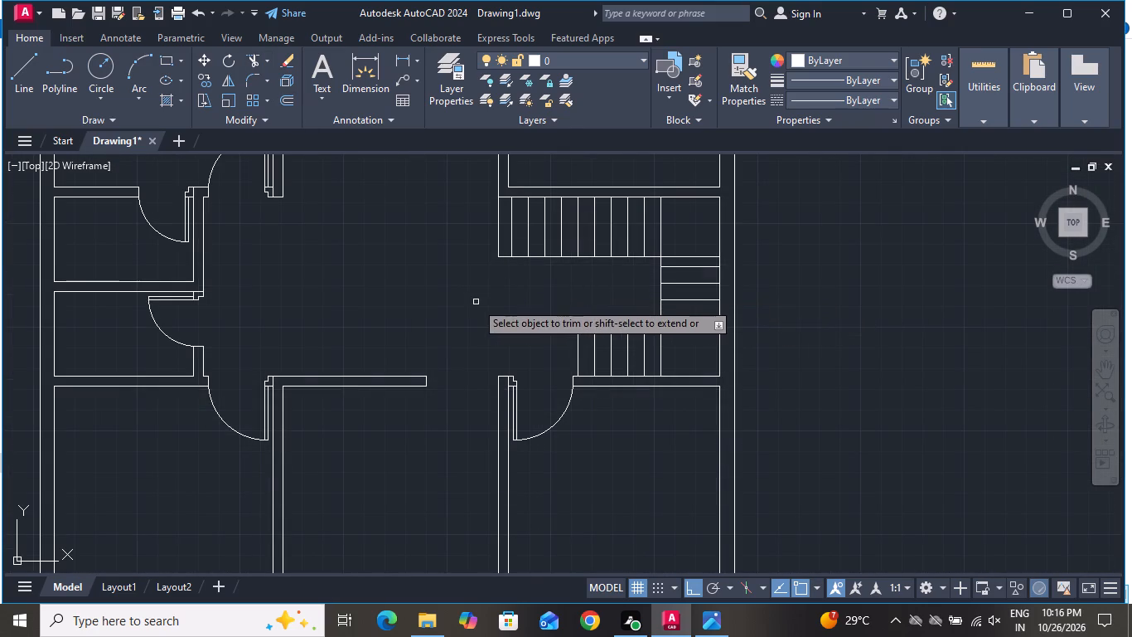
pyautogui.rightClick(476, 302)
pyautogui.click(496, 320)
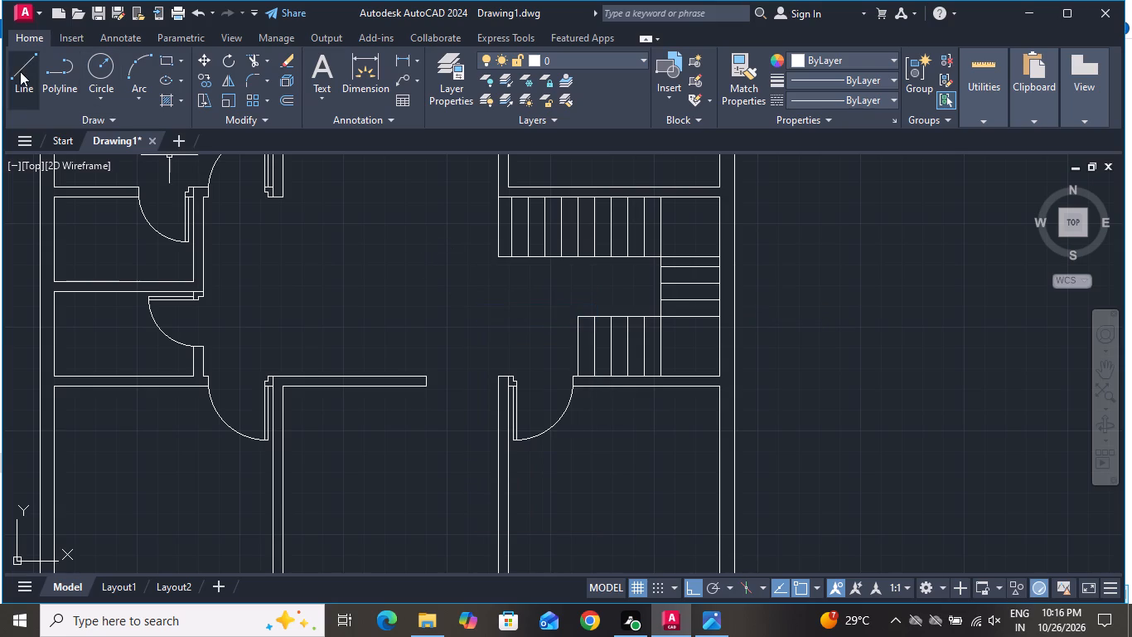
# Draw a horizontal direction line about 10'-1" long through the middle of the upper stair flight, ending on the corner landing.
pyautogui.click(20, 71)
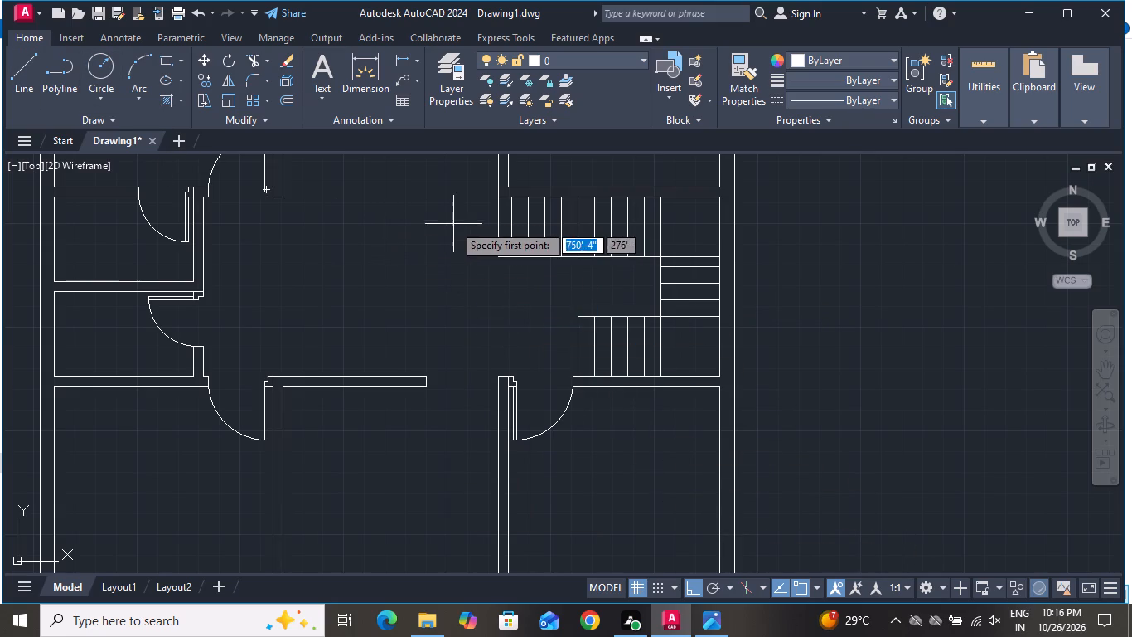
pyautogui.scroll(1, 493, 215)
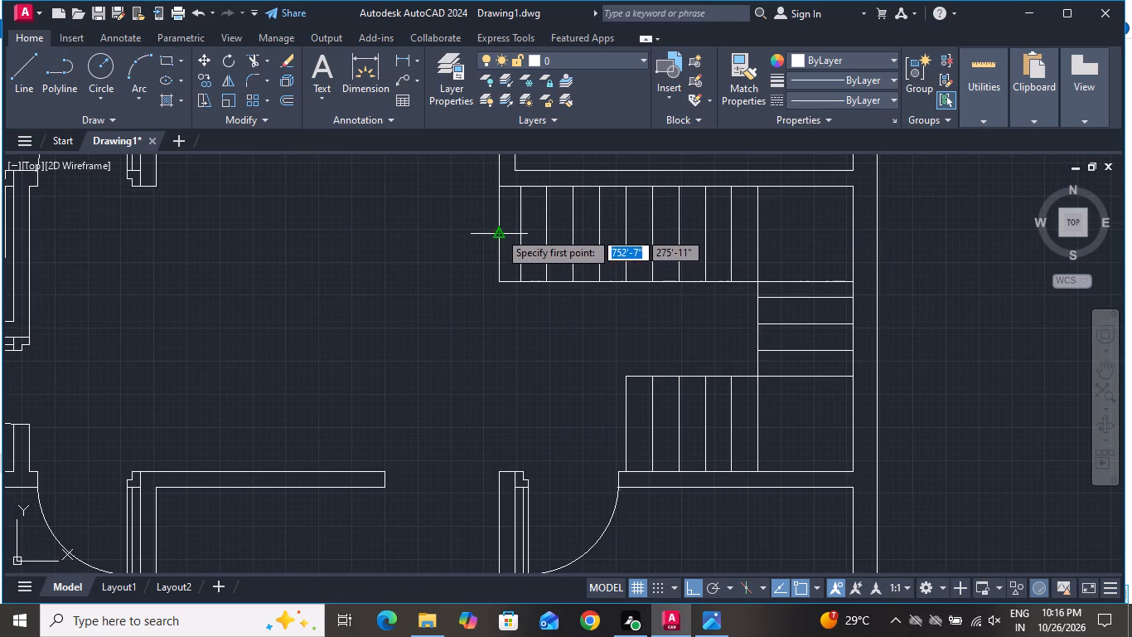
pyautogui.click(456, 234)
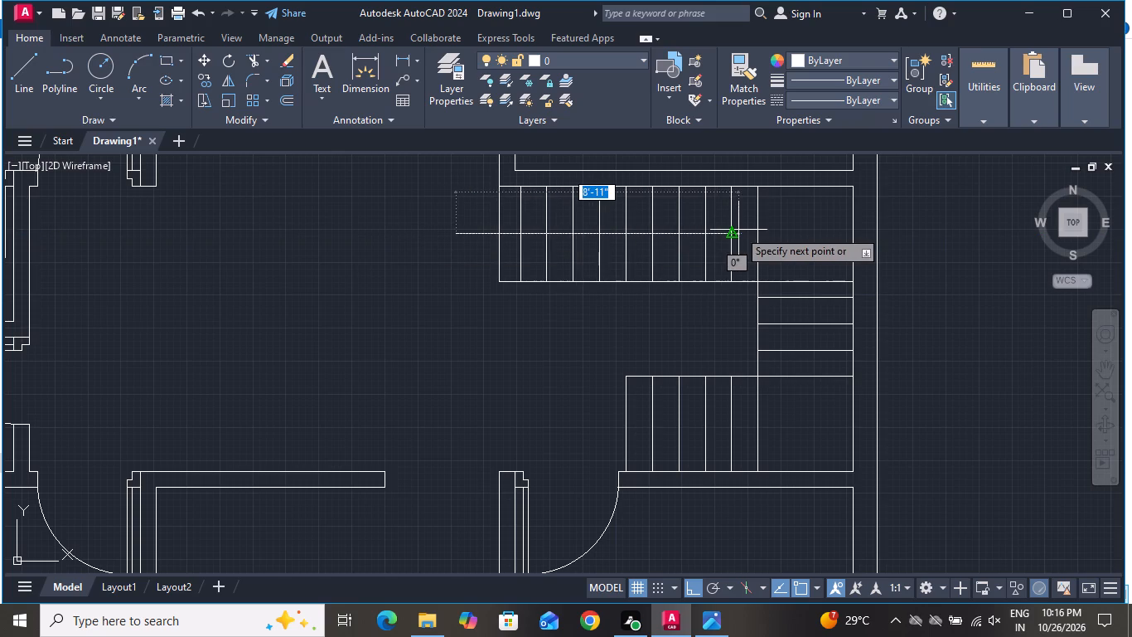
pyautogui.scroll(2, 753, 232)
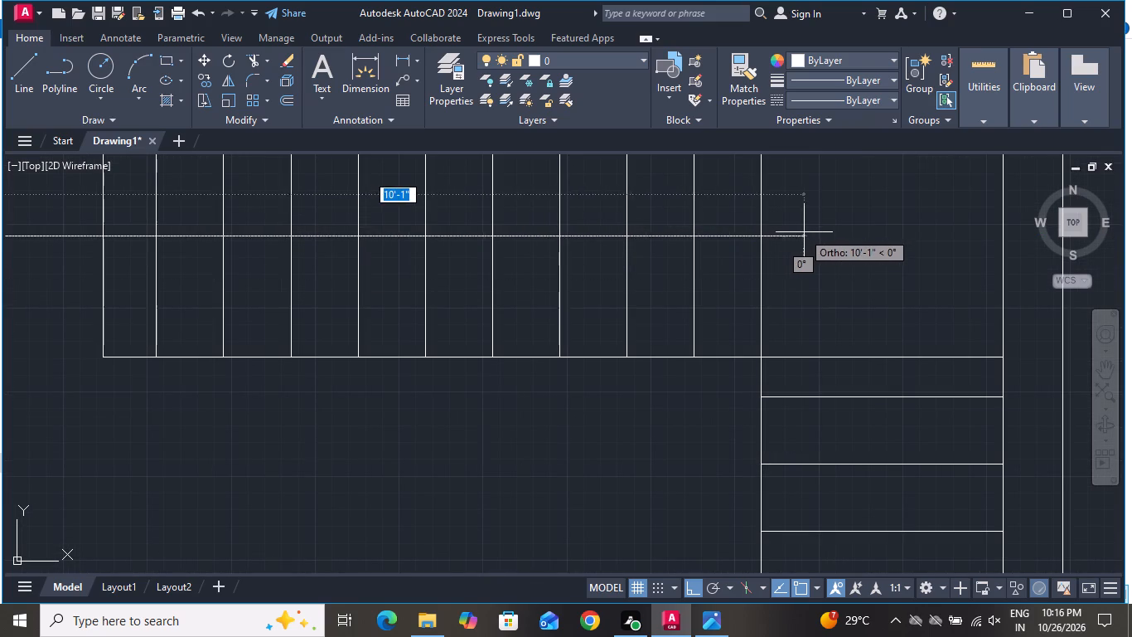
pyautogui.click(805, 236)
# Turn Ortho off and draw a triangular arrowhead pointing right at the landing end of the stair direction line.
pyautogui.click(799, 210)
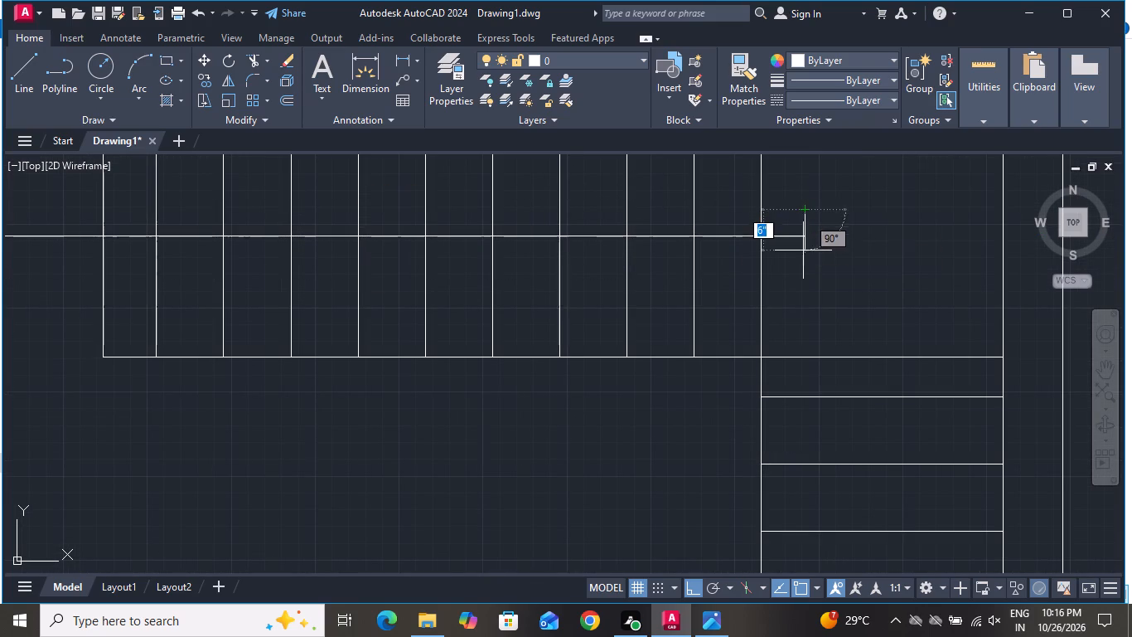
pyautogui.click(803, 265)
pyautogui.click(698, 585)
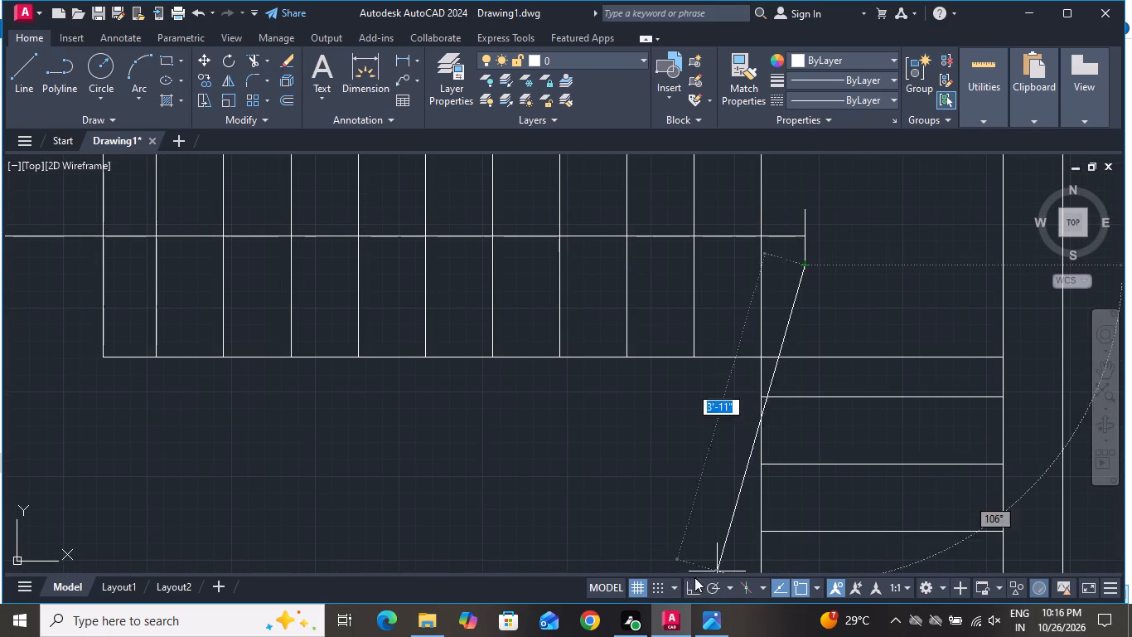
pyautogui.click(853, 241)
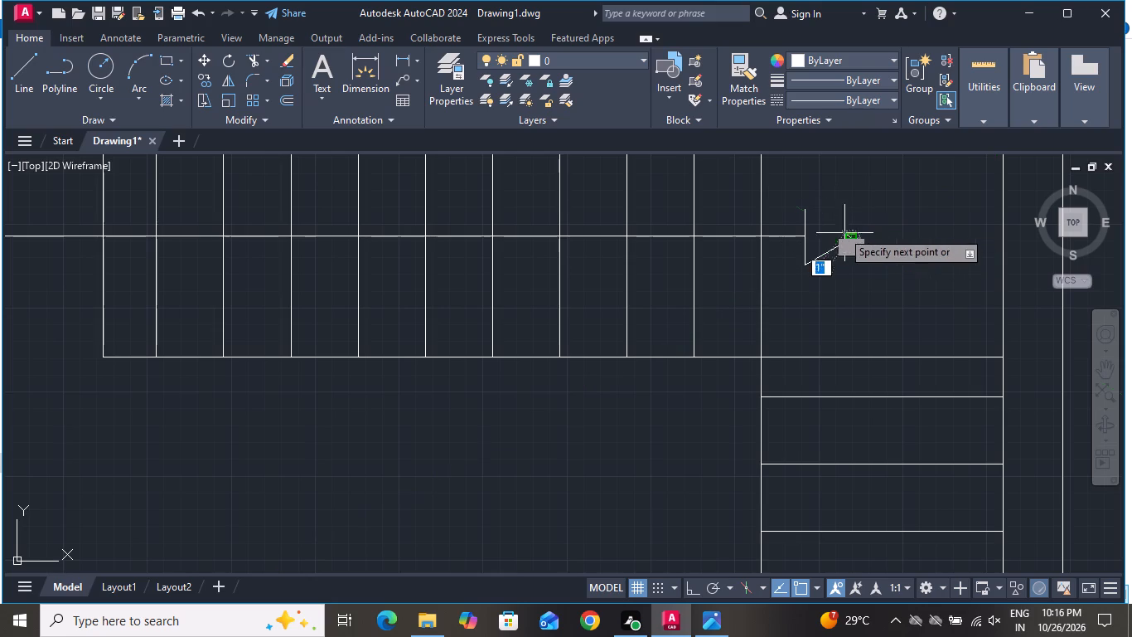
pyautogui.click(805, 202)
pyautogui.rightClick(805, 202)
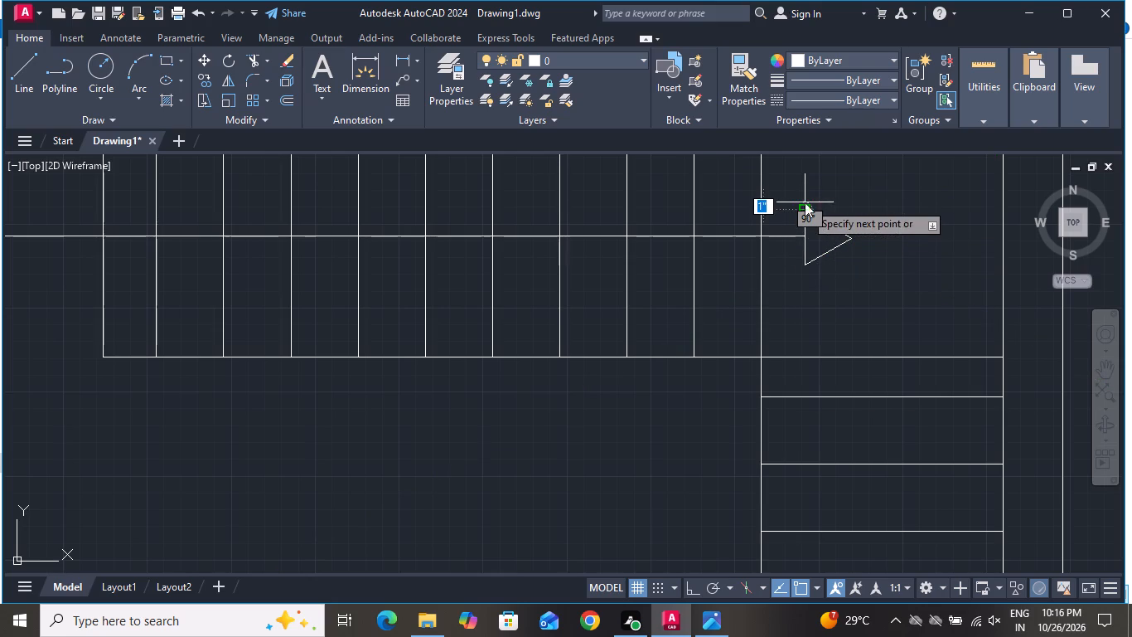
pyautogui.click(820, 224)
# Draw a vertical 9" line across the thickness of the top outer wall above the upper-left room.
pyautogui.scroll(-2, 814, 226)
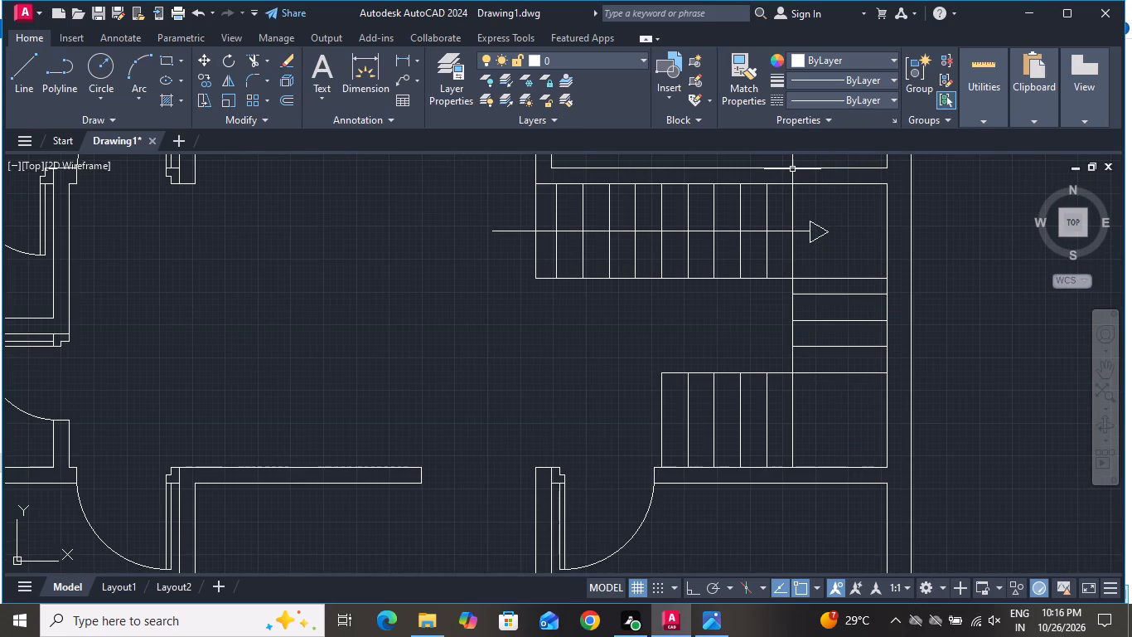
pyautogui.scroll(-1, 797, 159)
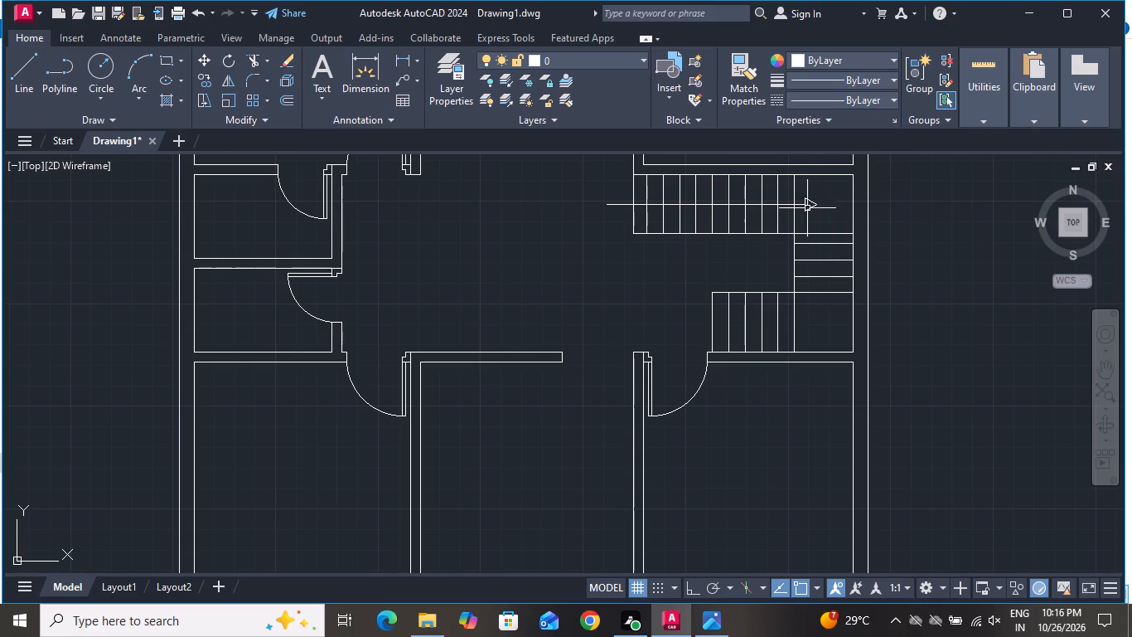
pyautogui.scroll(-3, 793, 289)
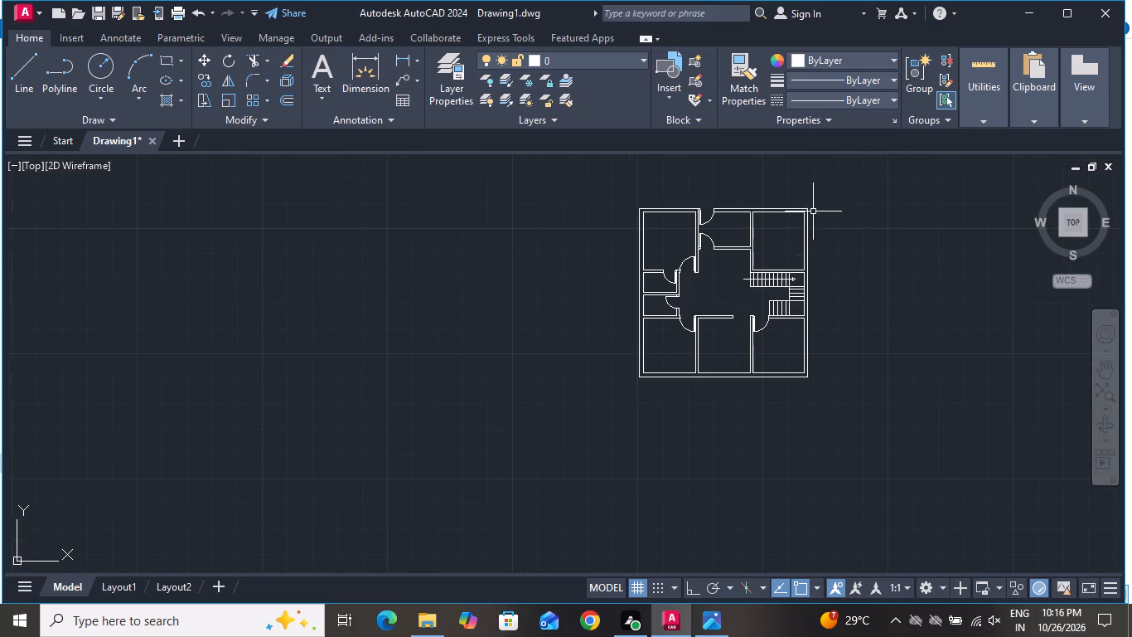
pyautogui.scroll(2, 827, 198)
pyautogui.click(31, 70)
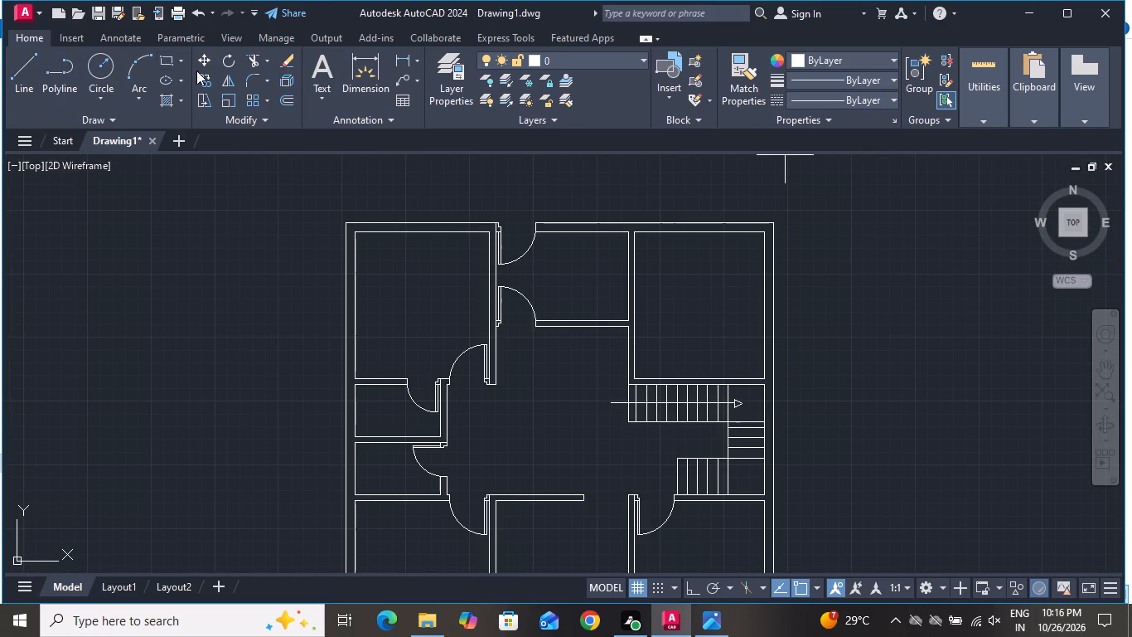
pyautogui.scroll(2, 521, 215)
pyautogui.scroll(1, 268, 257)
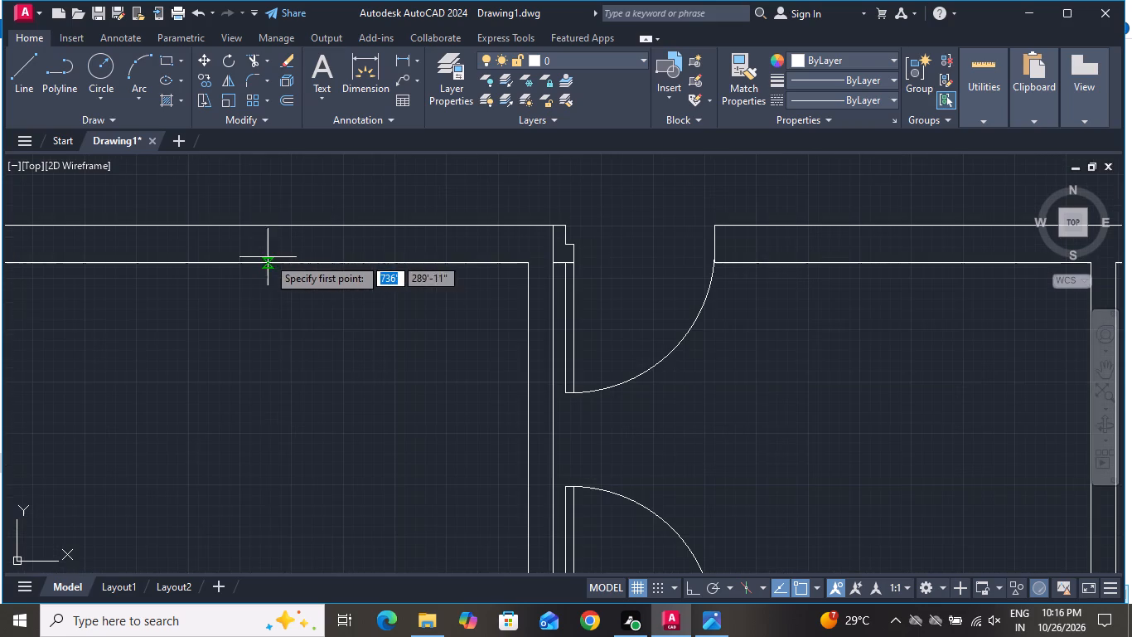
pyautogui.click(260, 260)
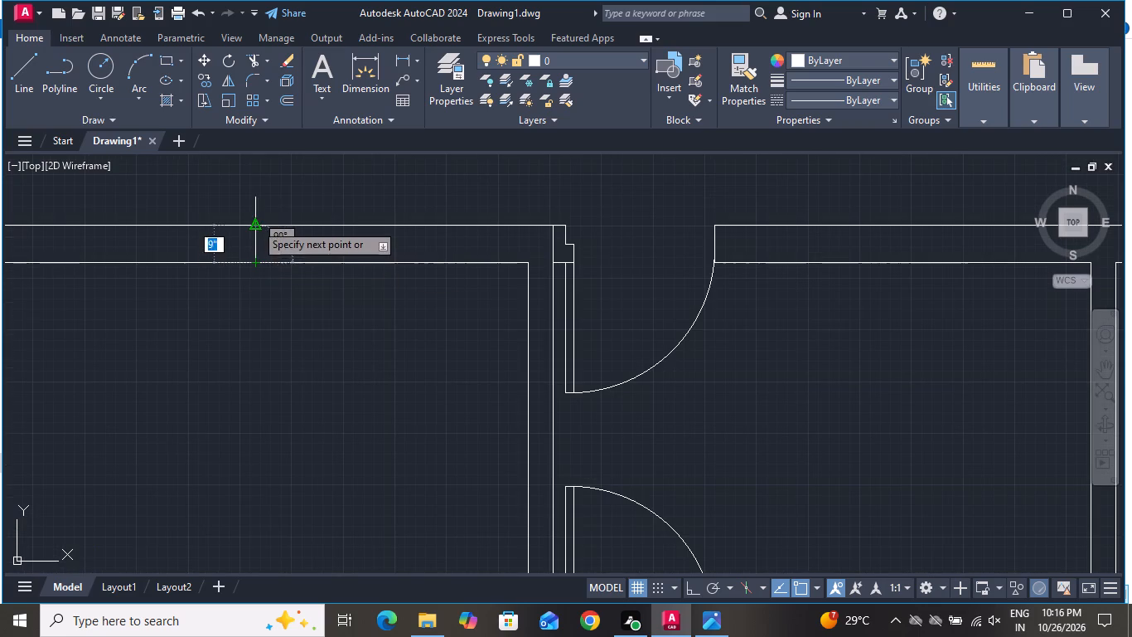
pyautogui.click(255, 222)
pyautogui.rightClick(255, 222)
pyautogui.click(276, 244)
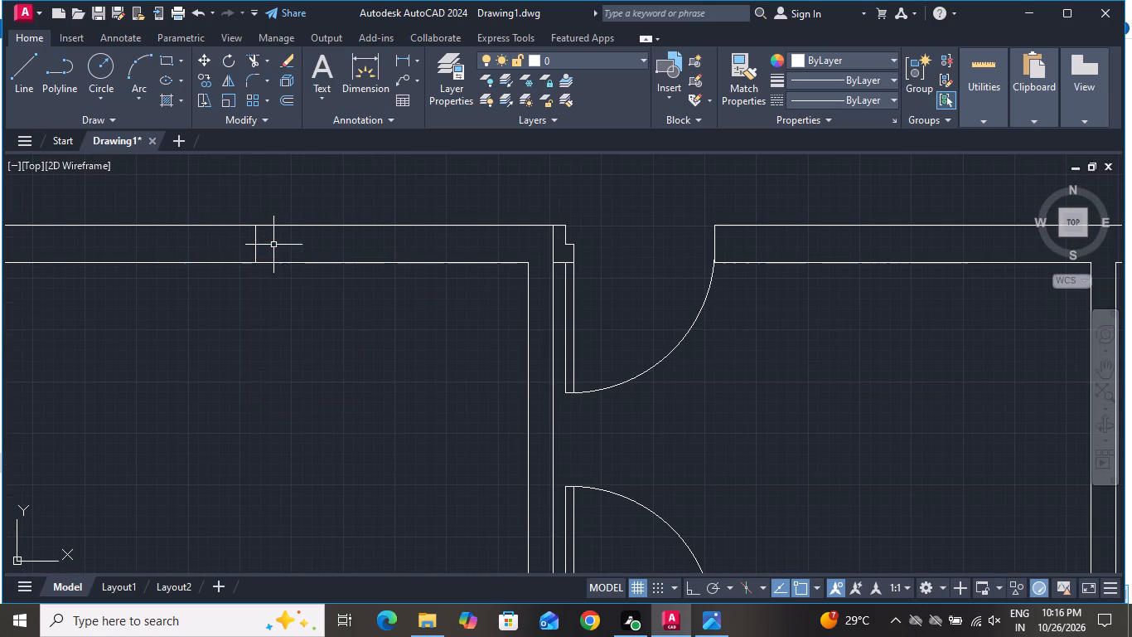
# Offset the vertical line across the top wall 2' to each side.
pyautogui.write('o')
pyautogui.press('space')
pyautogui.press('2')
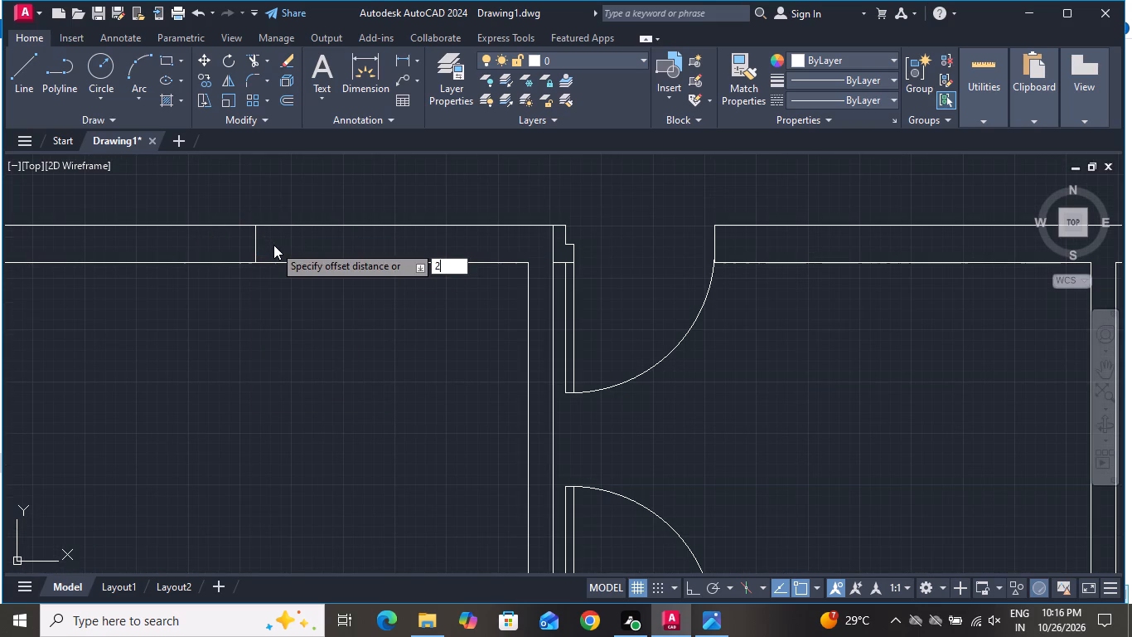
pyautogui.press("'")
pyautogui.press('Return')
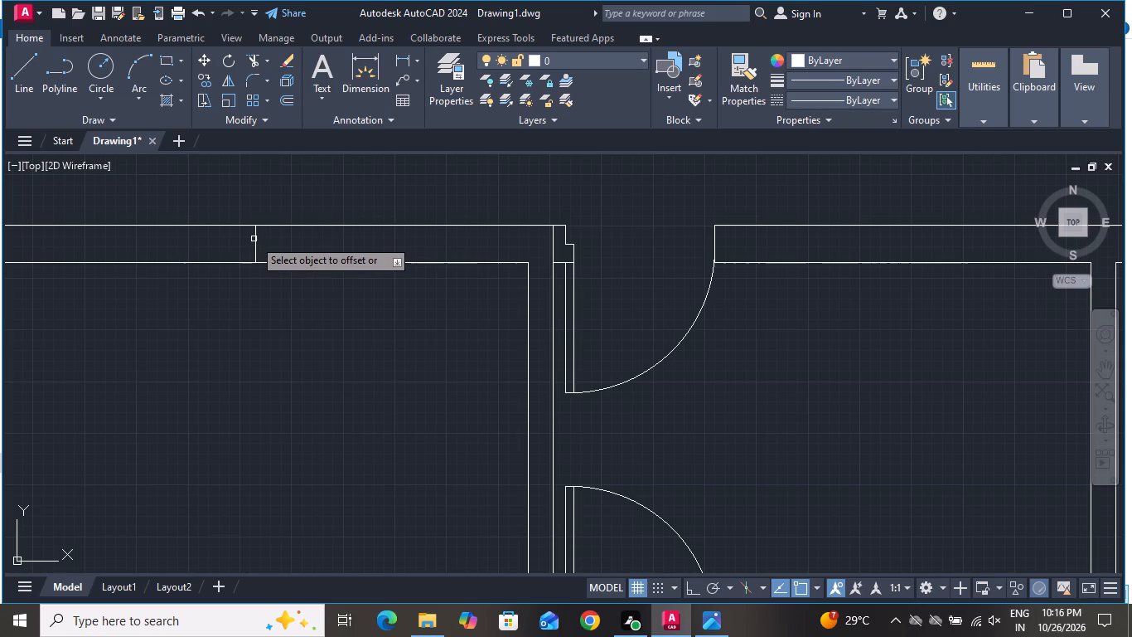
pyautogui.click(254, 239)
pyautogui.click(143, 238)
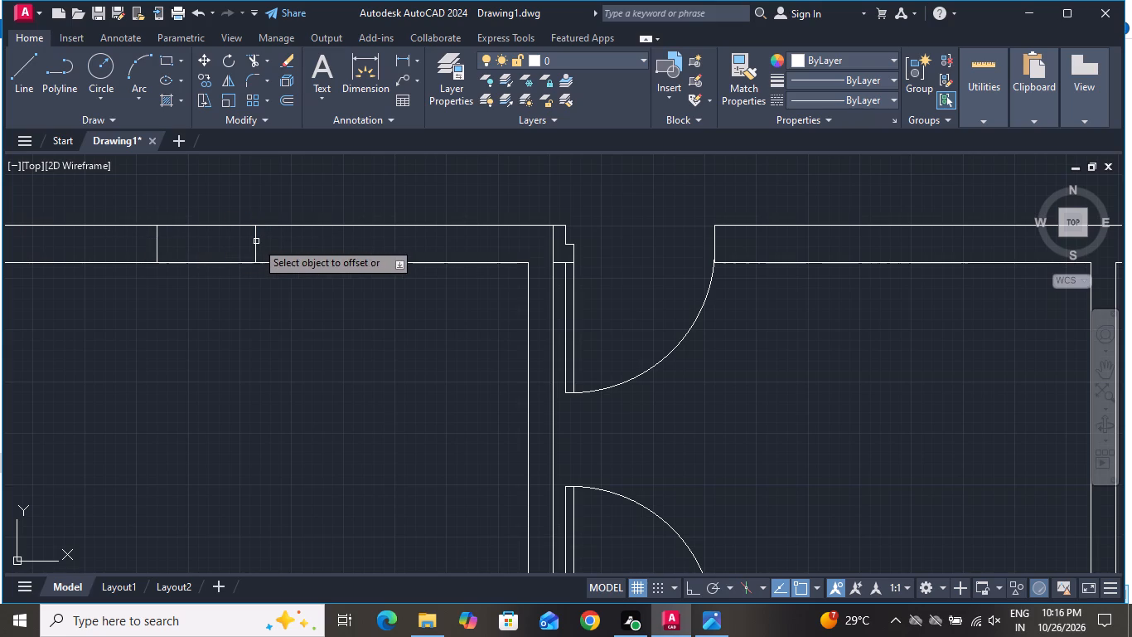
pyautogui.click(257, 241)
pyautogui.click(316, 246)
pyautogui.rightClick(317, 246)
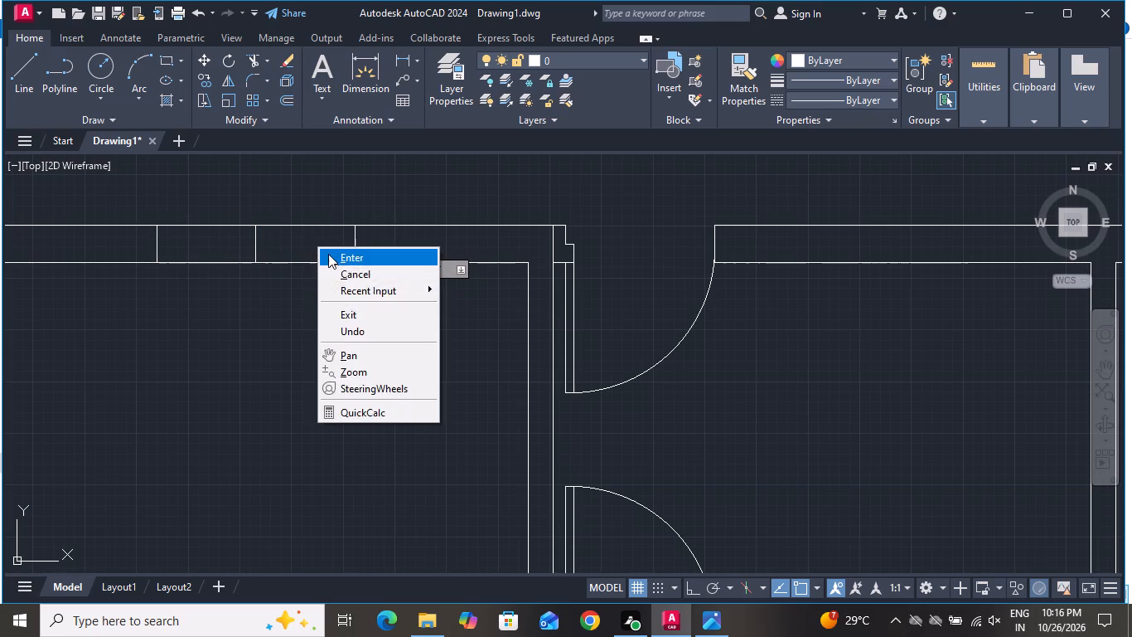
pyautogui.click(337, 272)
# Offset each of the two outer window lines in the top wall 2" outward.
pyautogui.write('o 2')
pyautogui.hotkey('shift', '"')
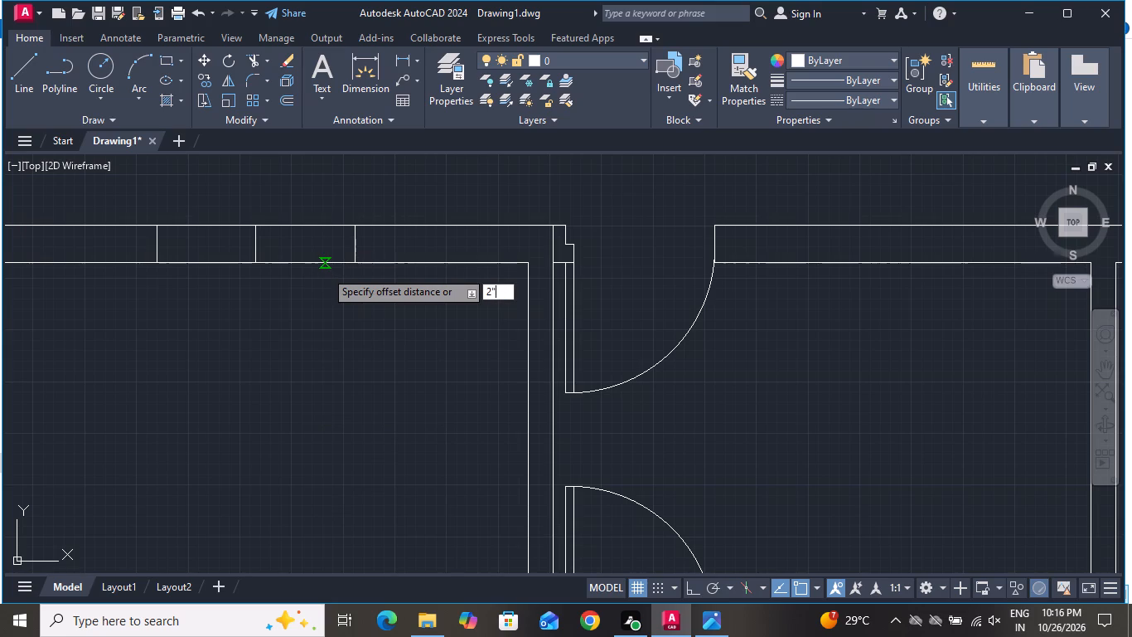
pyautogui.press('Return')
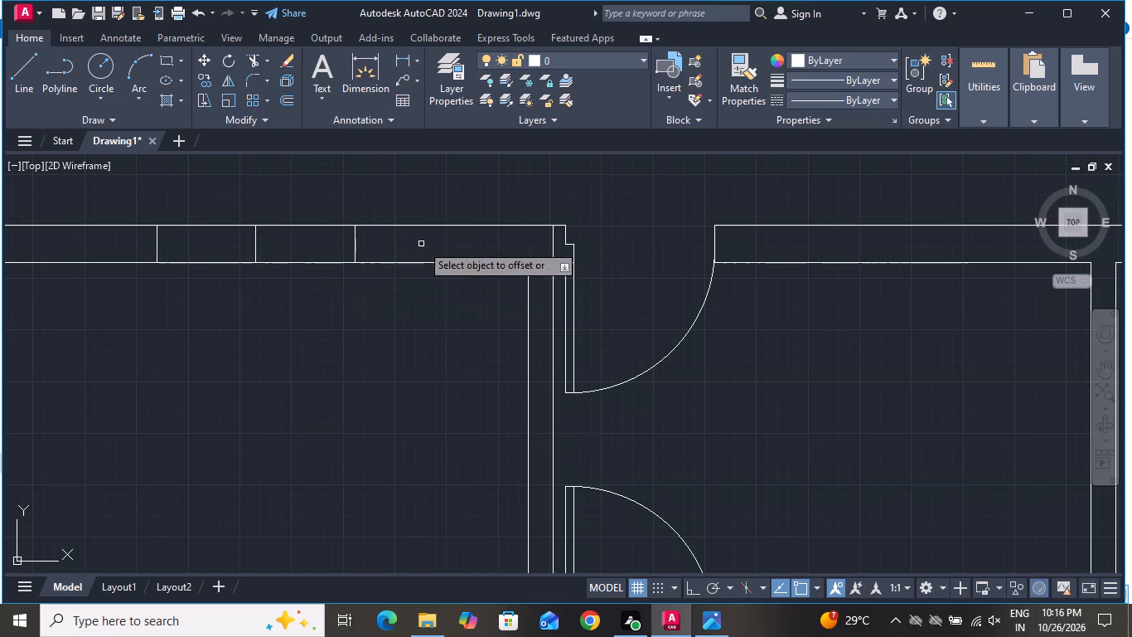
pyautogui.scroll(3, 381, 244)
pyautogui.click(279, 242)
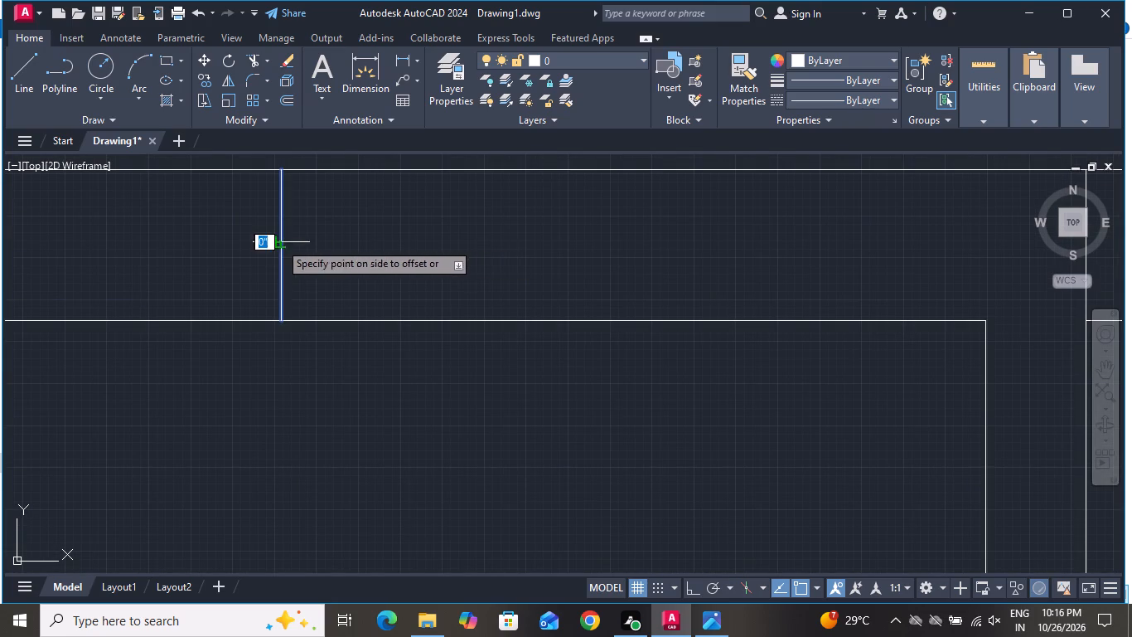
pyautogui.click(364, 236)
pyautogui.scroll(-3, 396, 268)
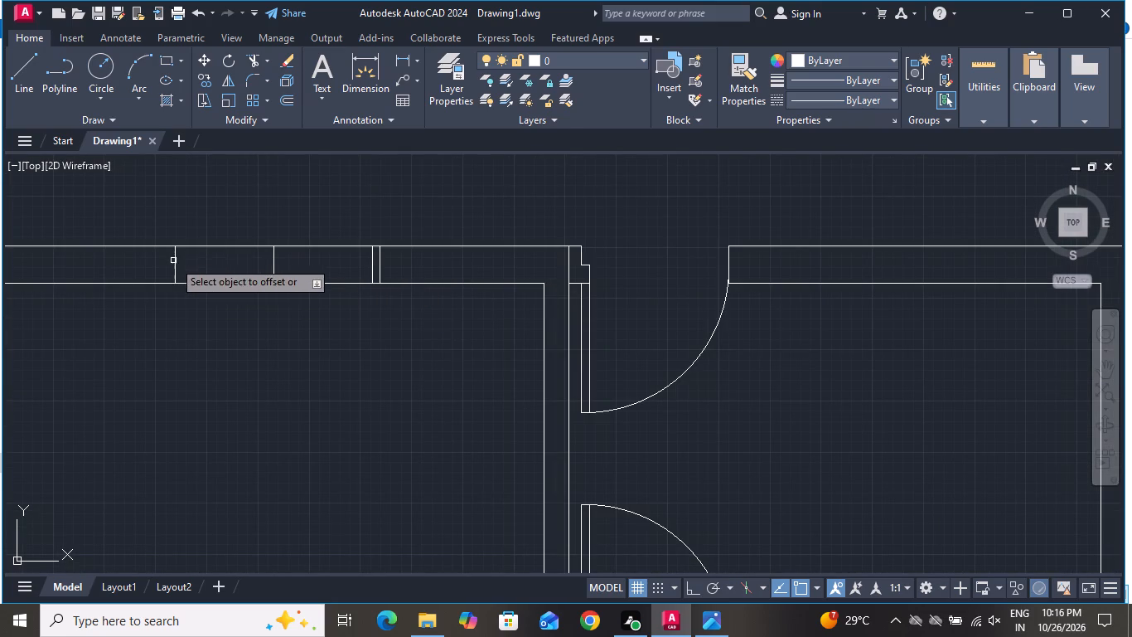
pyautogui.click(173, 260)
pyautogui.click(129, 266)
pyautogui.rightClick(113, 304)
pyautogui.click(142, 329)
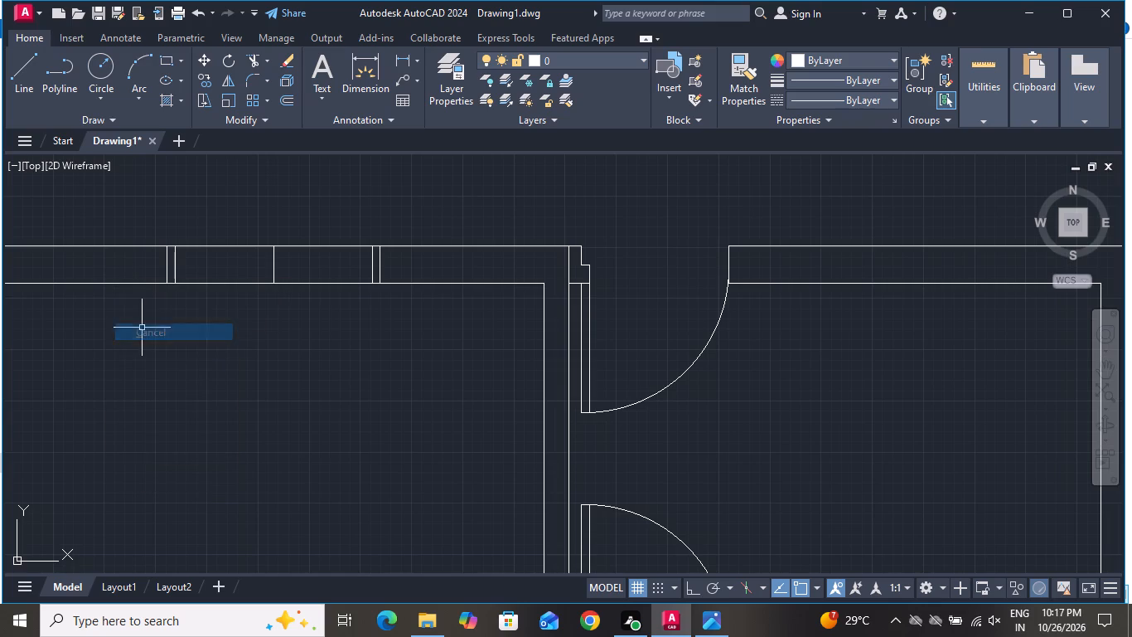
# Draw a 4' horizontal line between the midpoints of the two inner jamb lines of the top-wall window.
pyautogui.click(12, 69)
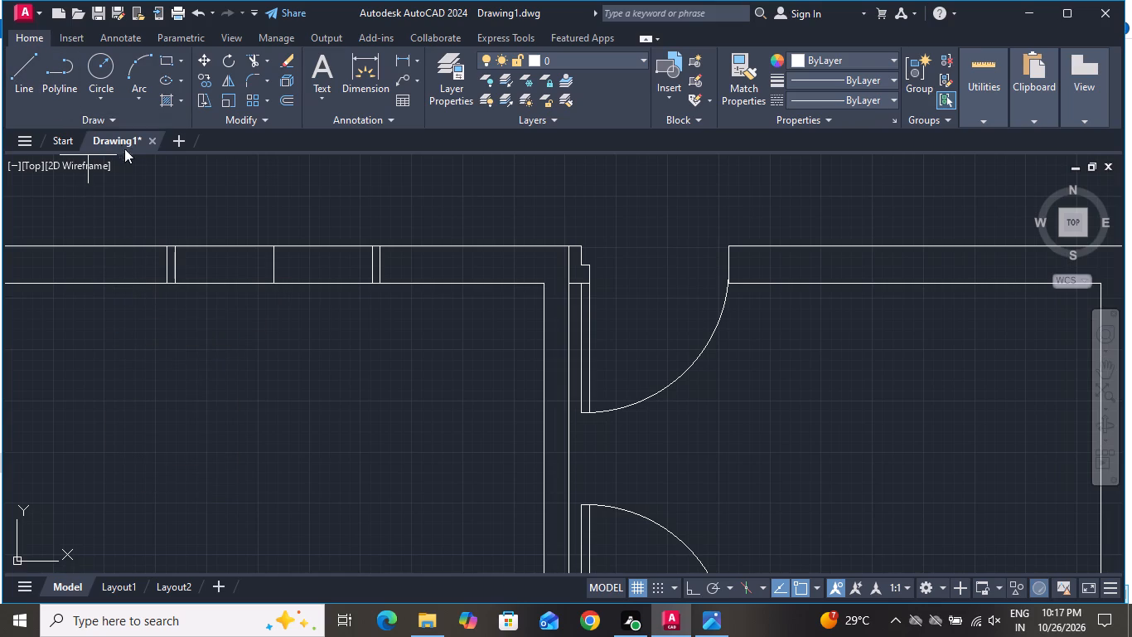
pyautogui.scroll(1, 168, 246)
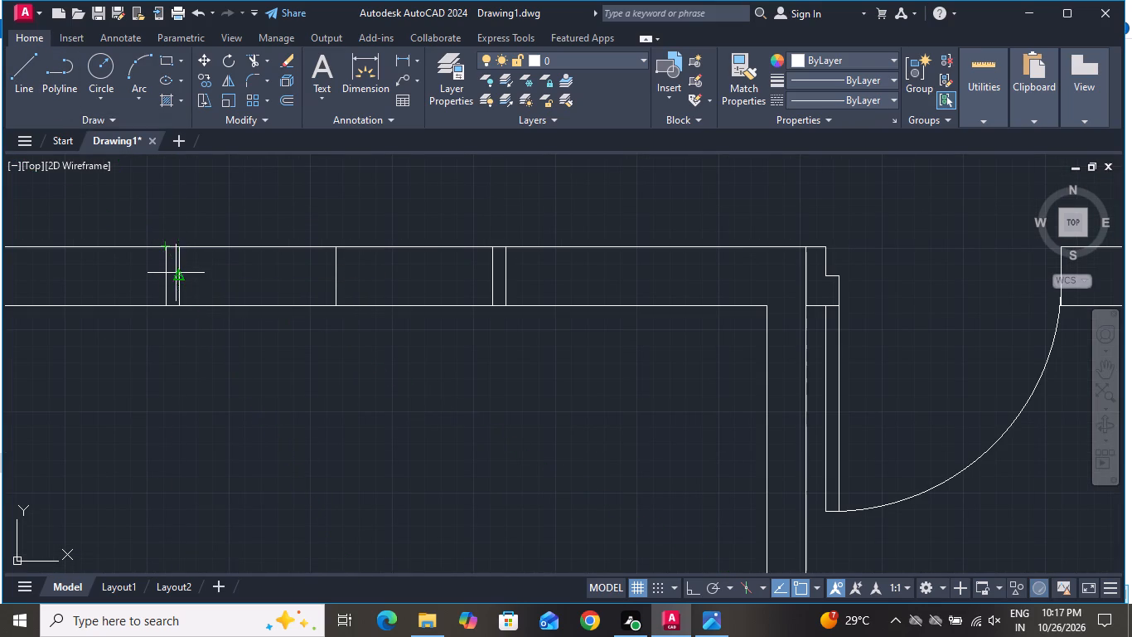
pyautogui.click(177, 278)
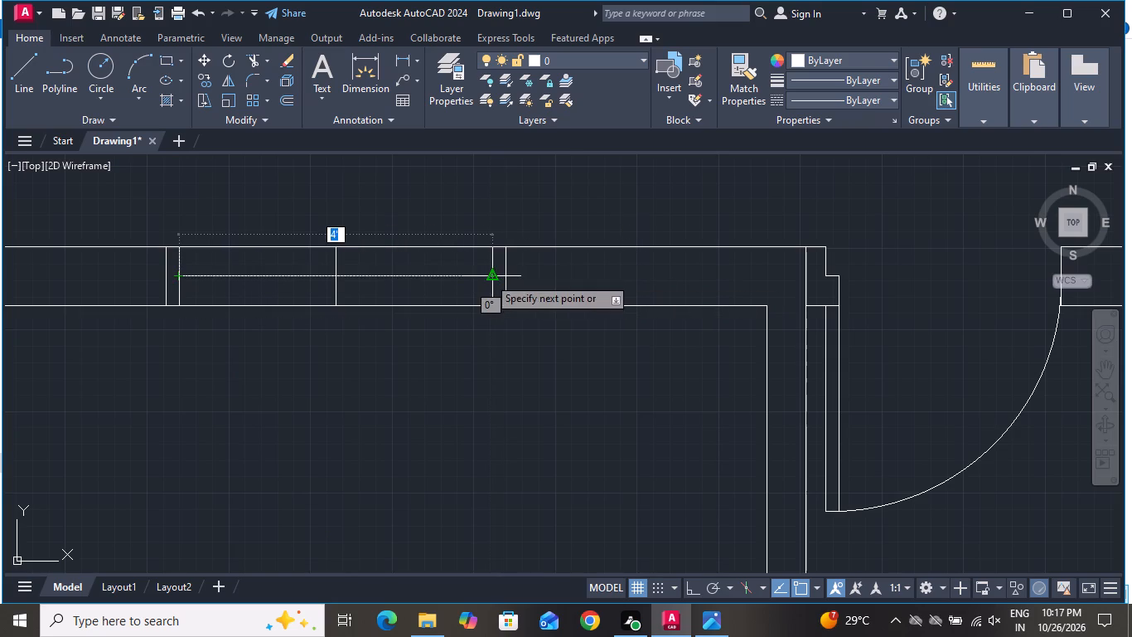
pyautogui.click(489, 277)
pyautogui.rightClick(490, 273)
pyautogui.click(516, 304)
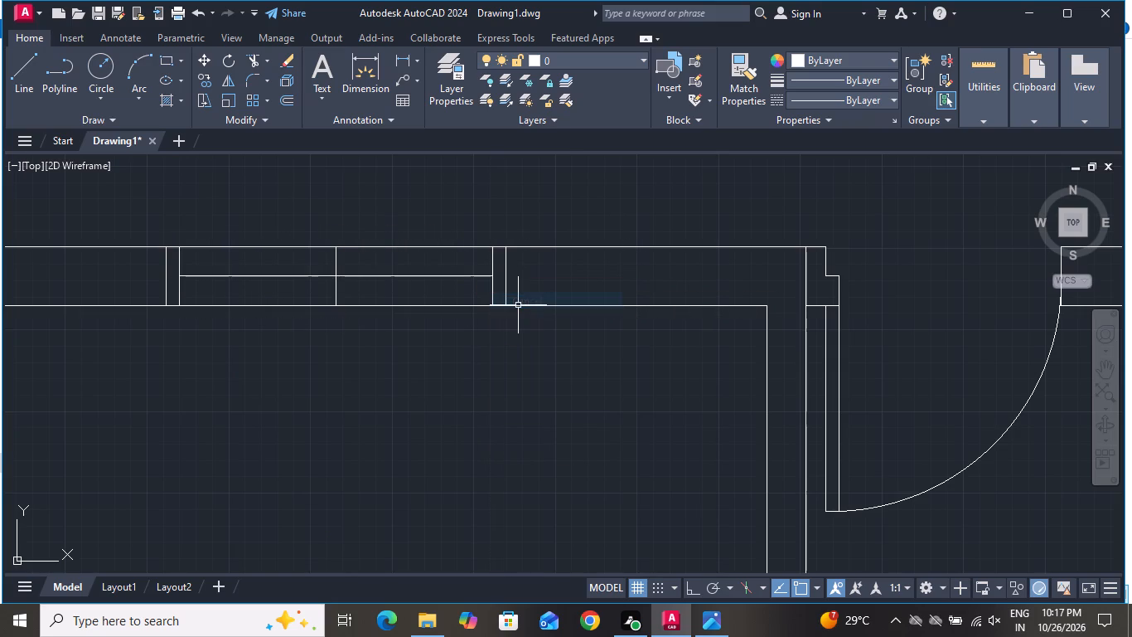
# Offset the window's horizontal centre line 1" above and 1" below.
pyautogui.write('o 2')
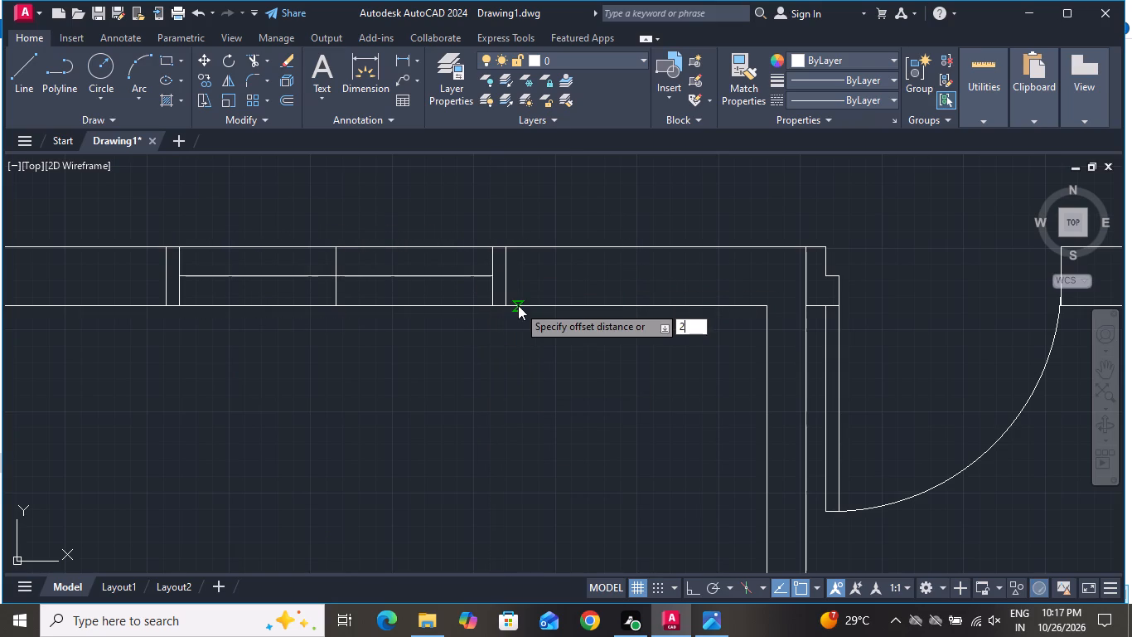
pyautogui.hotkey('shift', '"')
pyautogui.press('BackSpace')
pyautogui.press('BackSpace')
pyautogui.press('1')
pyautogui.hotkey('shift', '"')
pyautogui.press('Return')
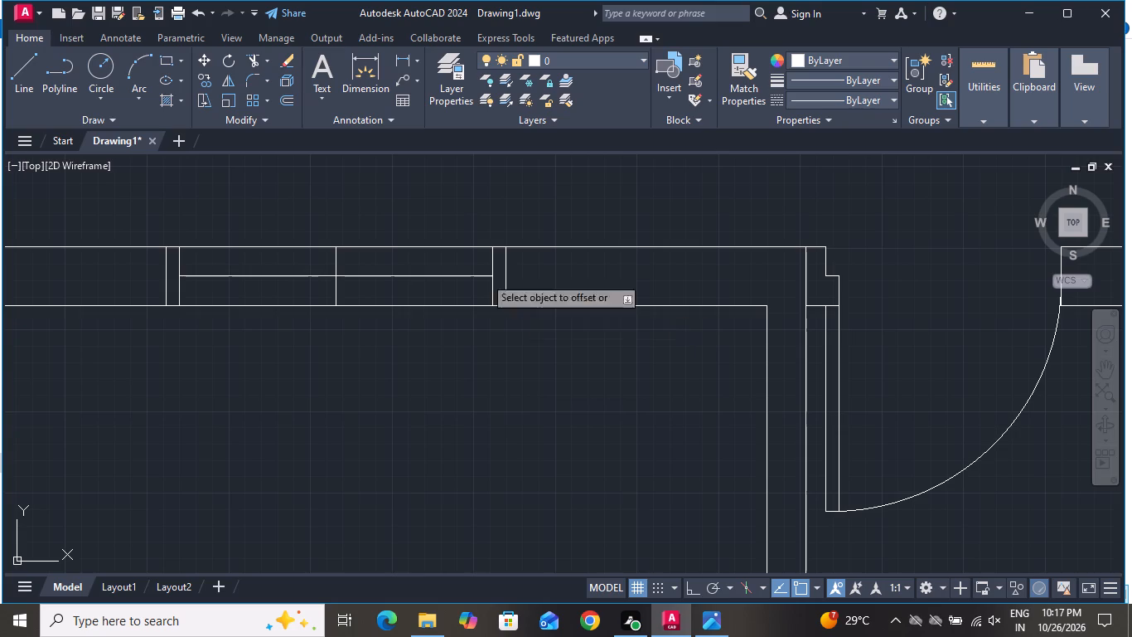
pyautogui.click(398, 275)
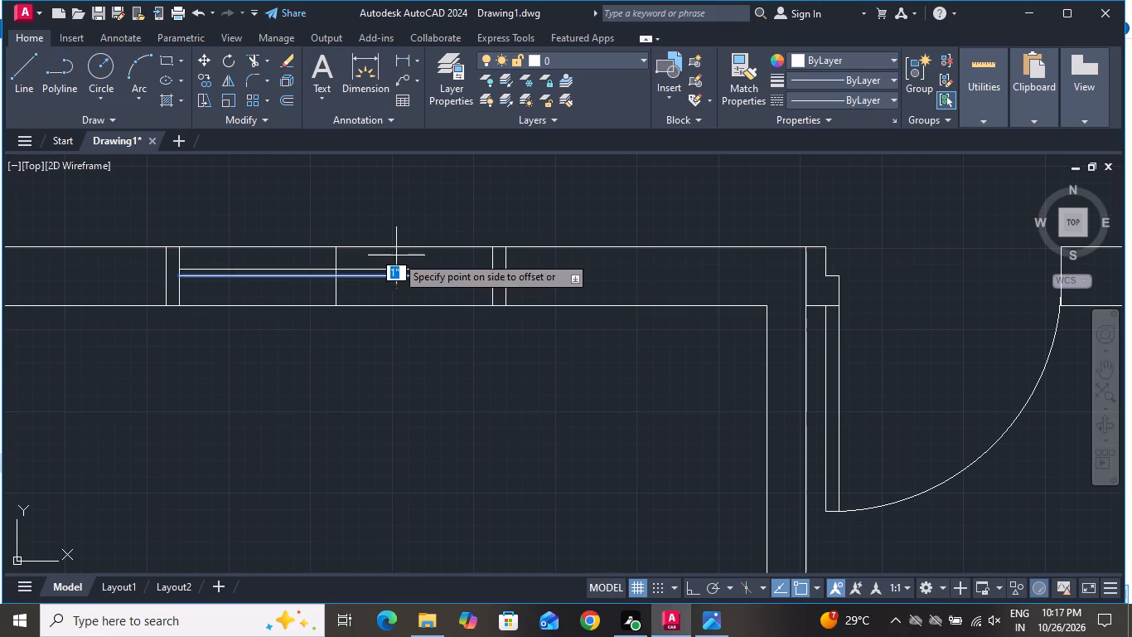
pyautogui.click(395, 253)
pyautogui.click(397, 274)
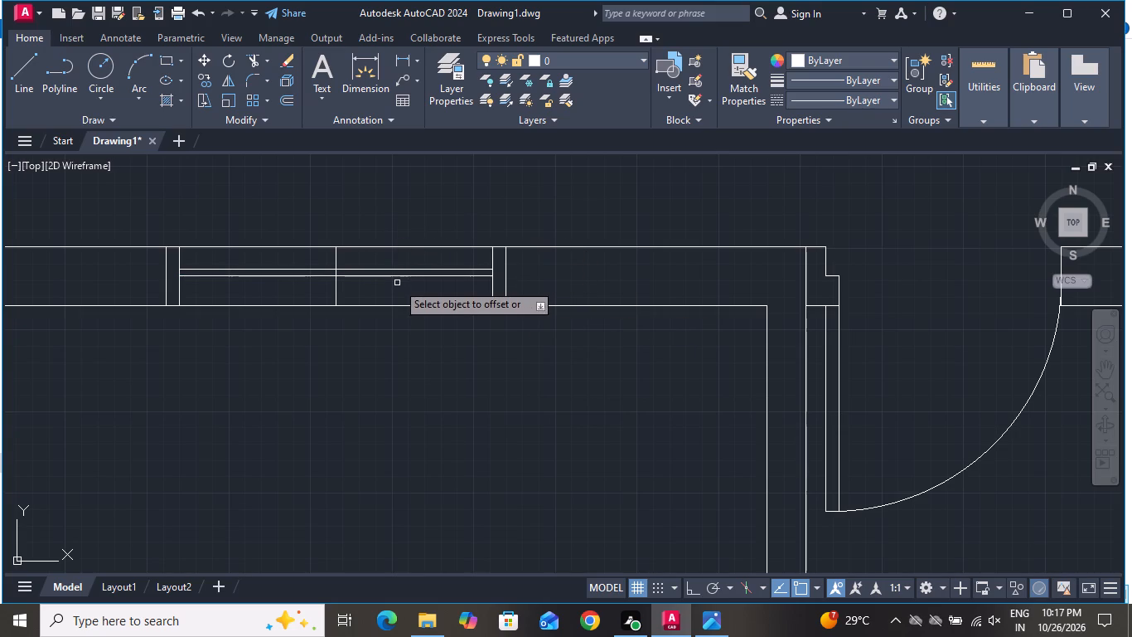
pyautogui.click(396, 277)
pyautogui.click(398, 305)
pyautogui.rightClick(398, 305)
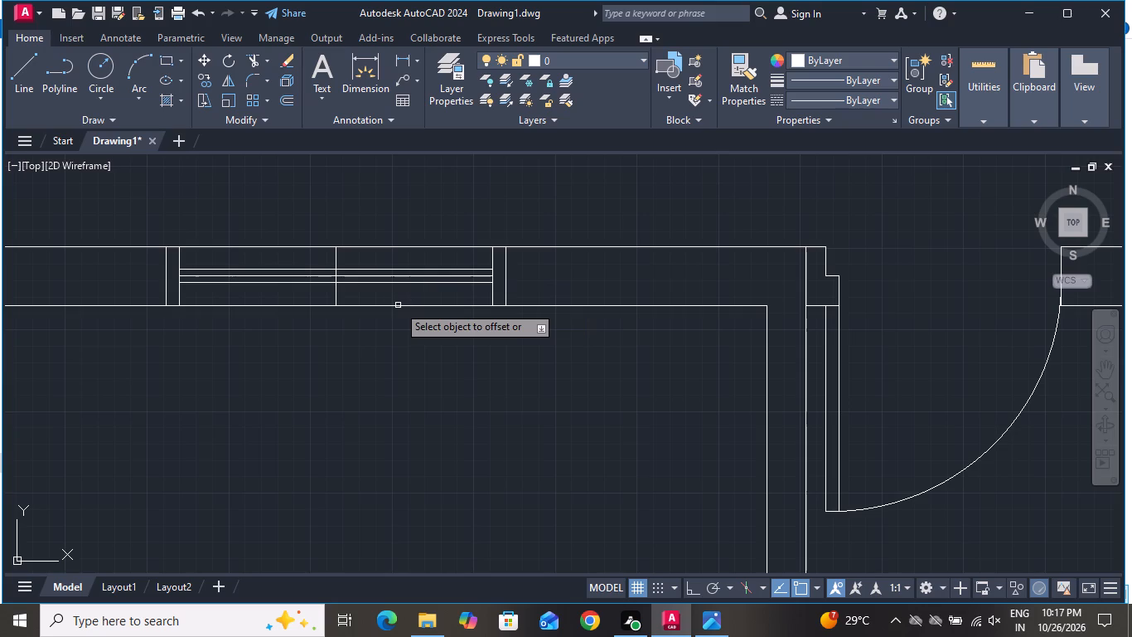
pyautogui.click(426, 328)
# Delete the window's middle vertical line and its horizontal centre line, keeping the two offset glass lines.
pyautogui.scroll(3, 342, 280)
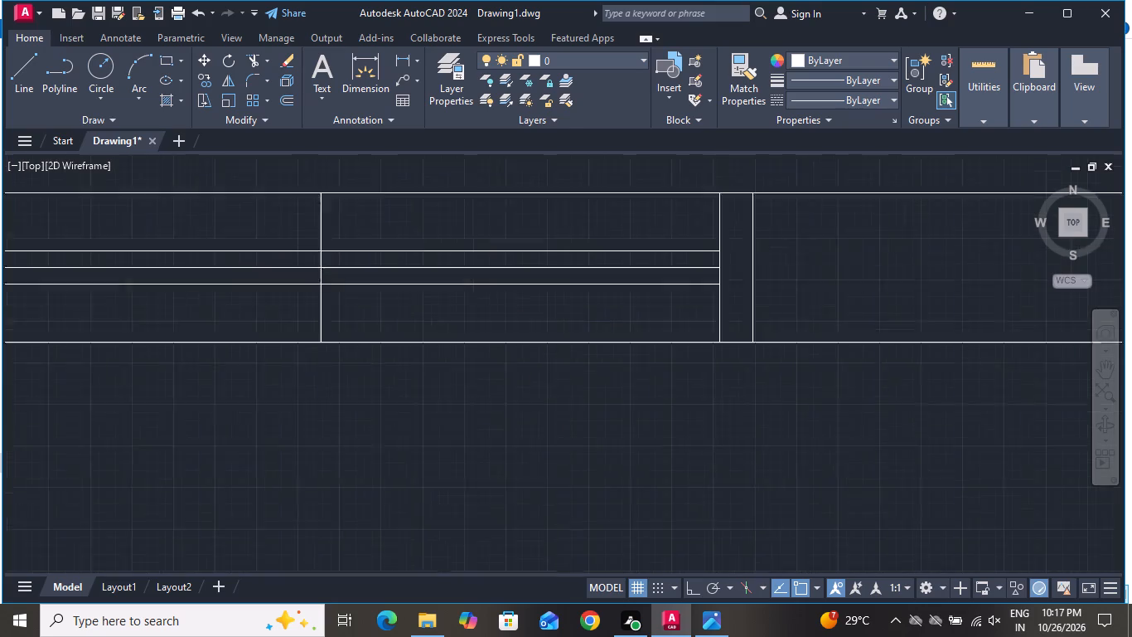
pyautogui.scroll(1, 342, 280)
pyautogui.click(302, 225)
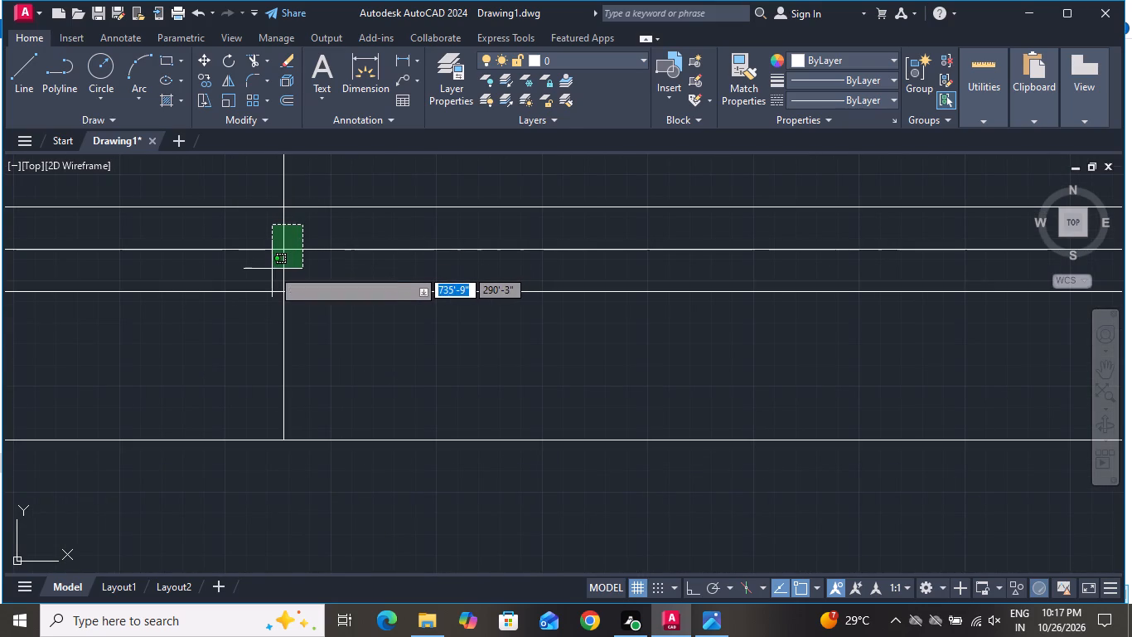
pyautogui.click(269, 269)
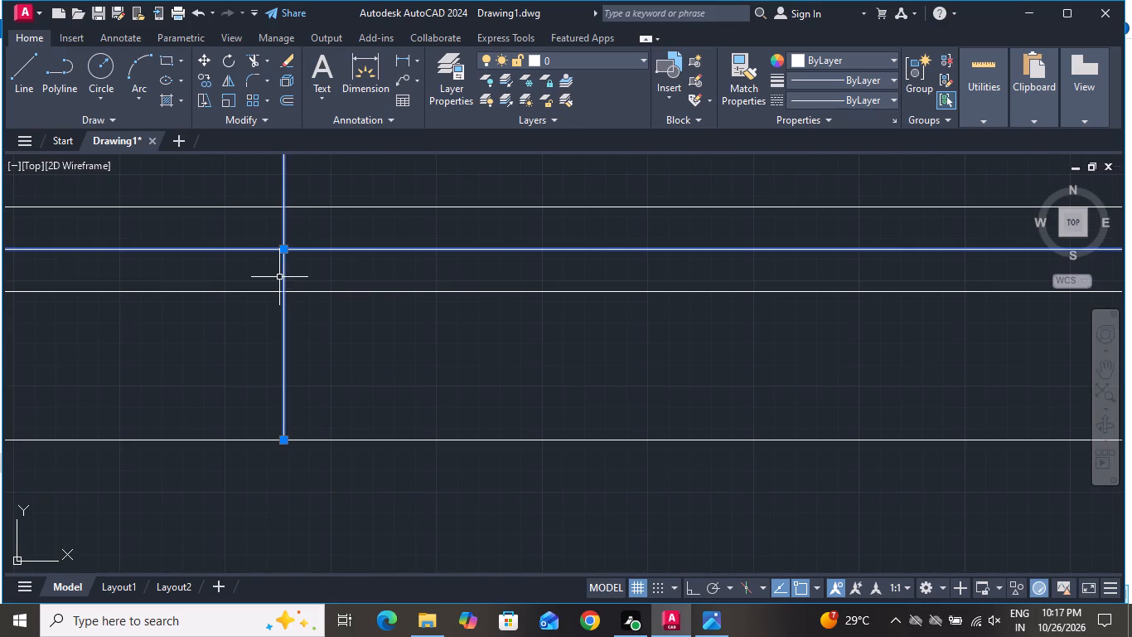
pyautogui.press('Delete')
pyautogui.scroll(-8, 380, 317)
pyautogui.scroll(-2, 509, 296)
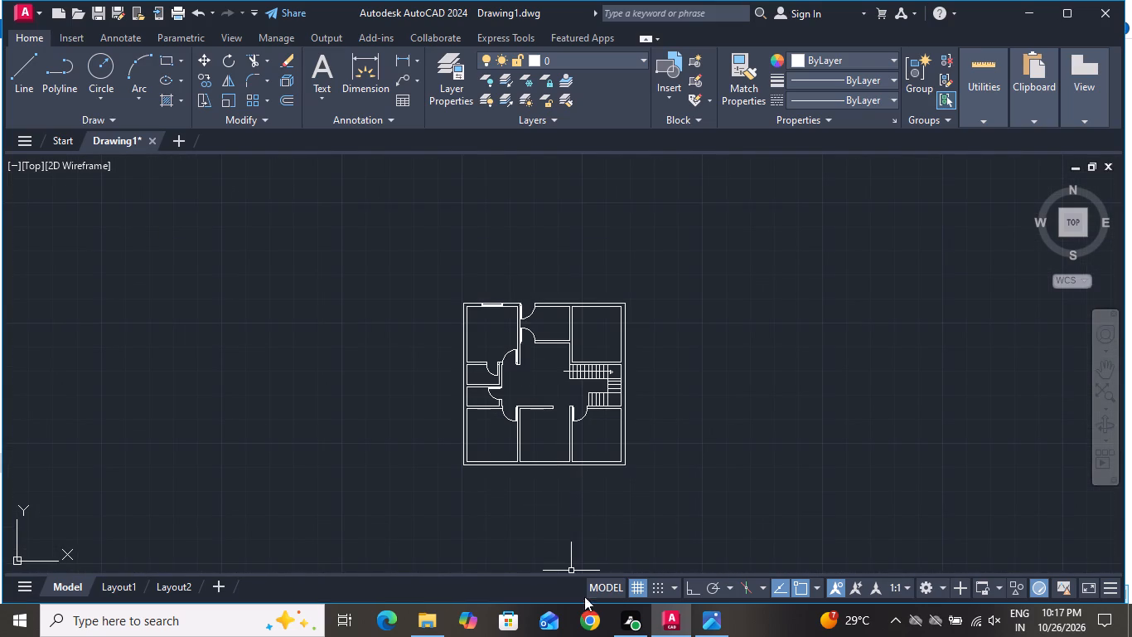
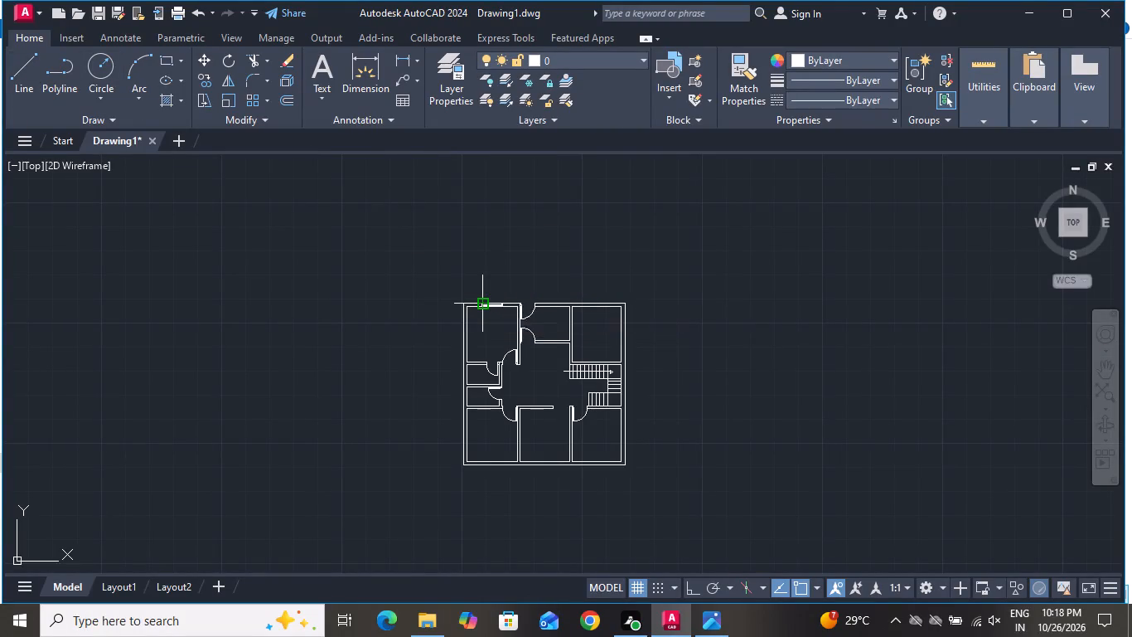
# Draw a vertical line across the top wall at the midpoint of the small room beside the entrance door.
pyautogui.scroll(3, 554, 325)
pyautogui.scroll(1, 556, 243)
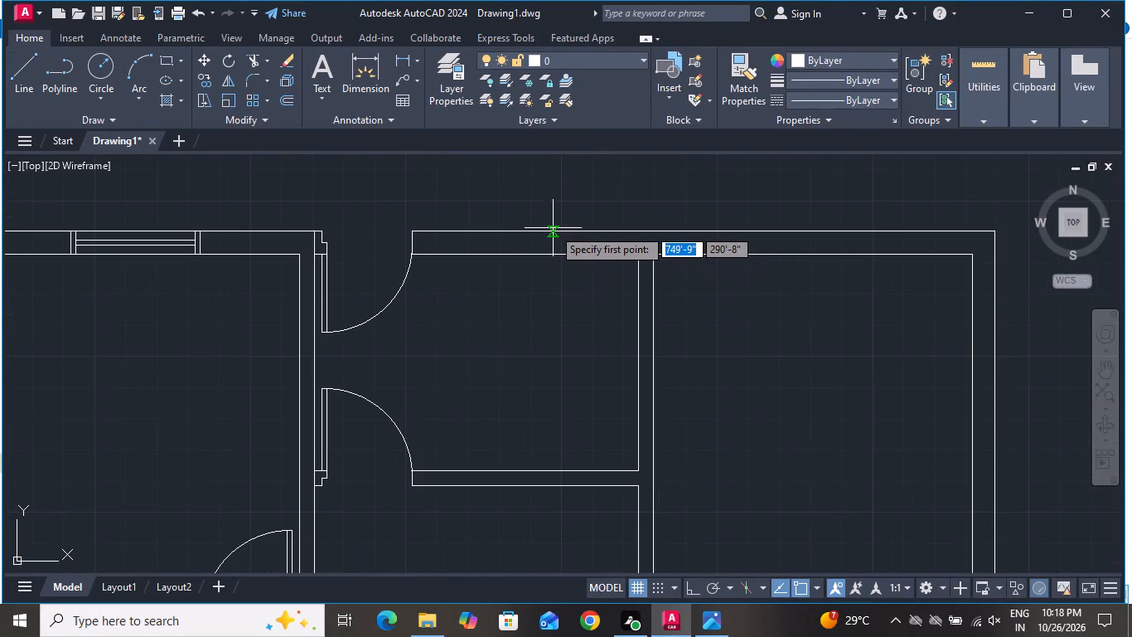
pyautogui.click(525, 255)
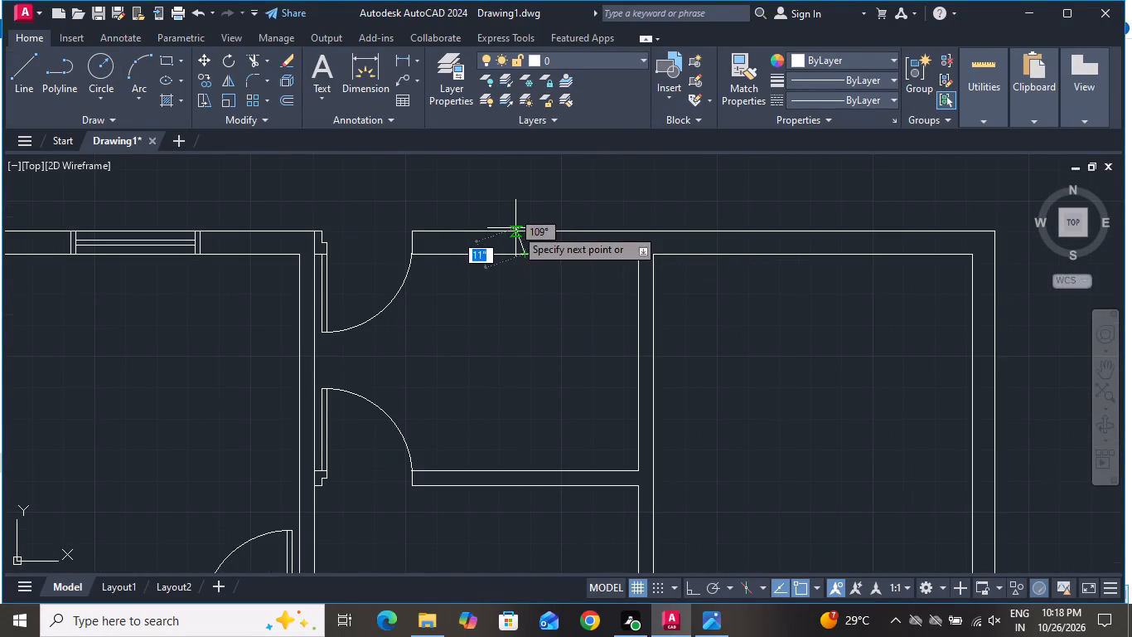
pyautogui.click(525, 228)
pyautogui.rightClick(526, 228)
pyautogui.click(543, 250)
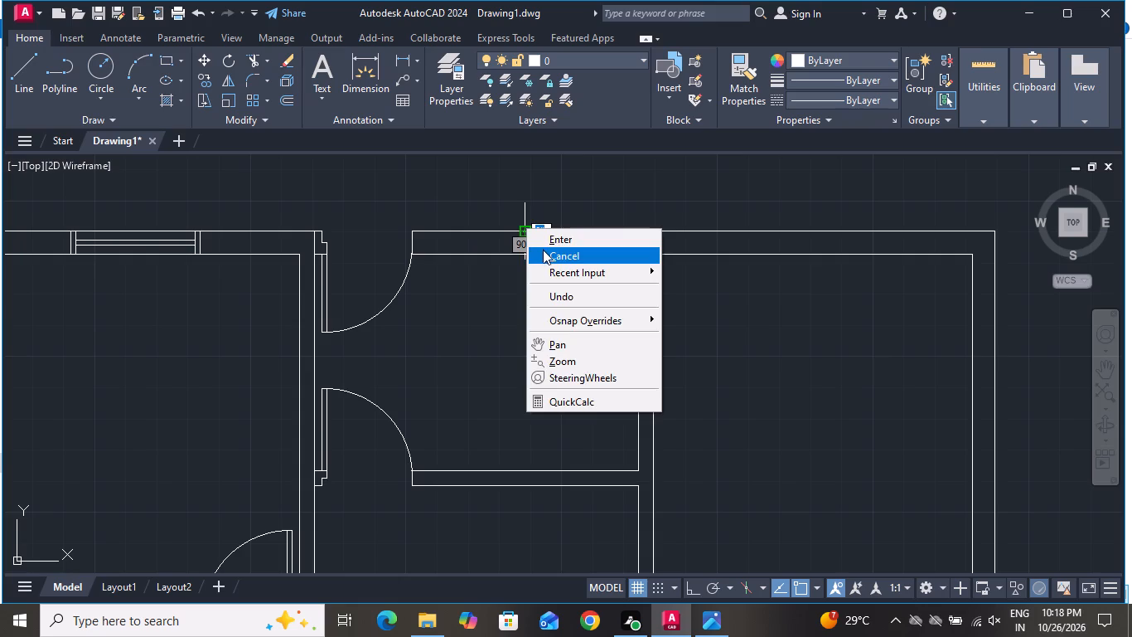
# Offset the small room's vertical wall line 2' to each side to mark the window width.
pyautogui.write('o 2')
pyautogui.press("'")
pyautogui.press('Return')
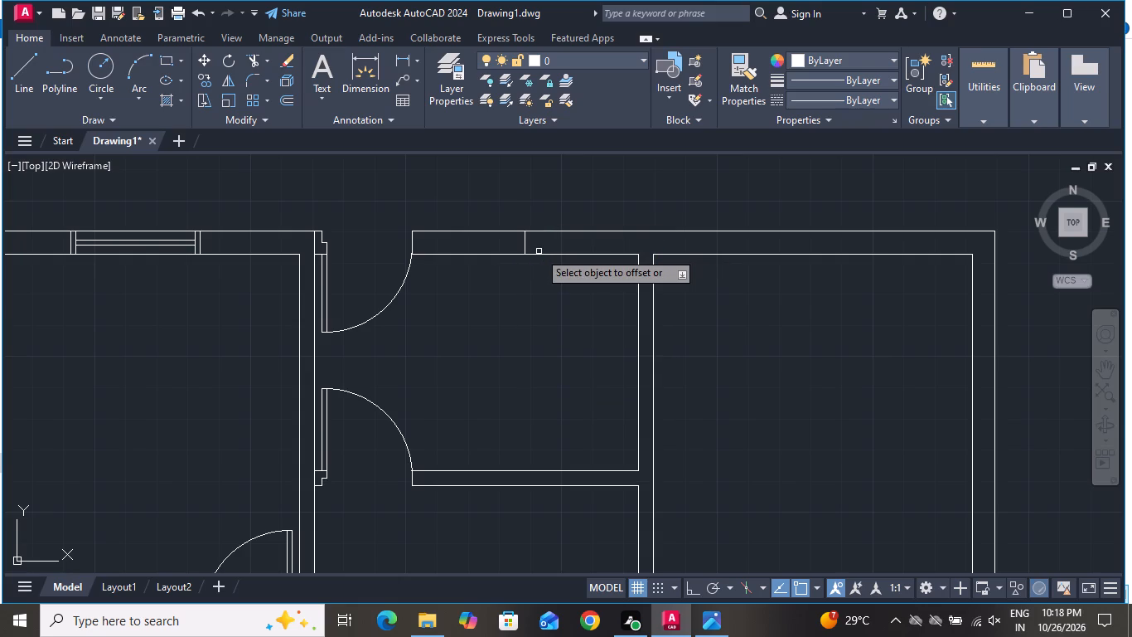
pyautogui.click(522, 243)
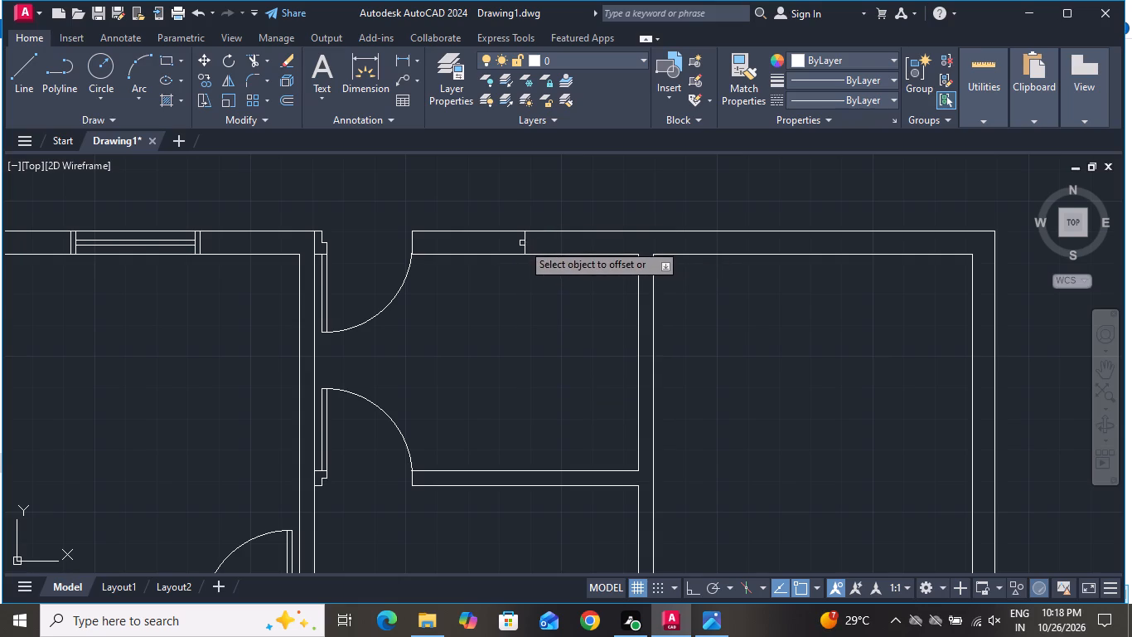
pyautogui.click(525, 242)
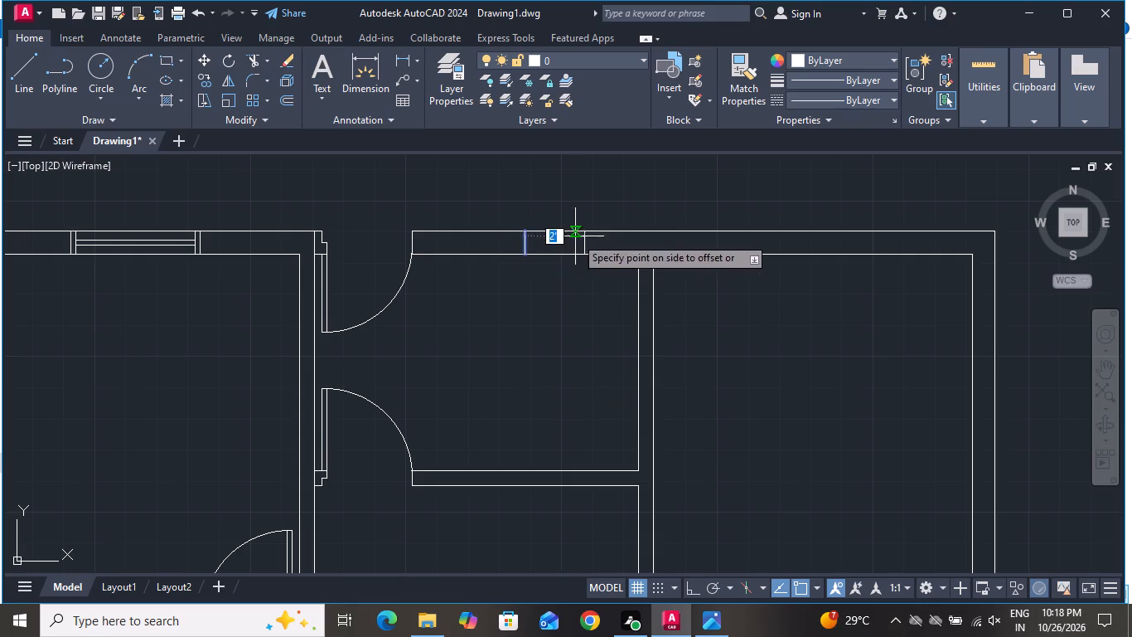
pyautogui.click(576, 234)
pyautogui.click(525, 246)
pyautogui.click(481, 243)
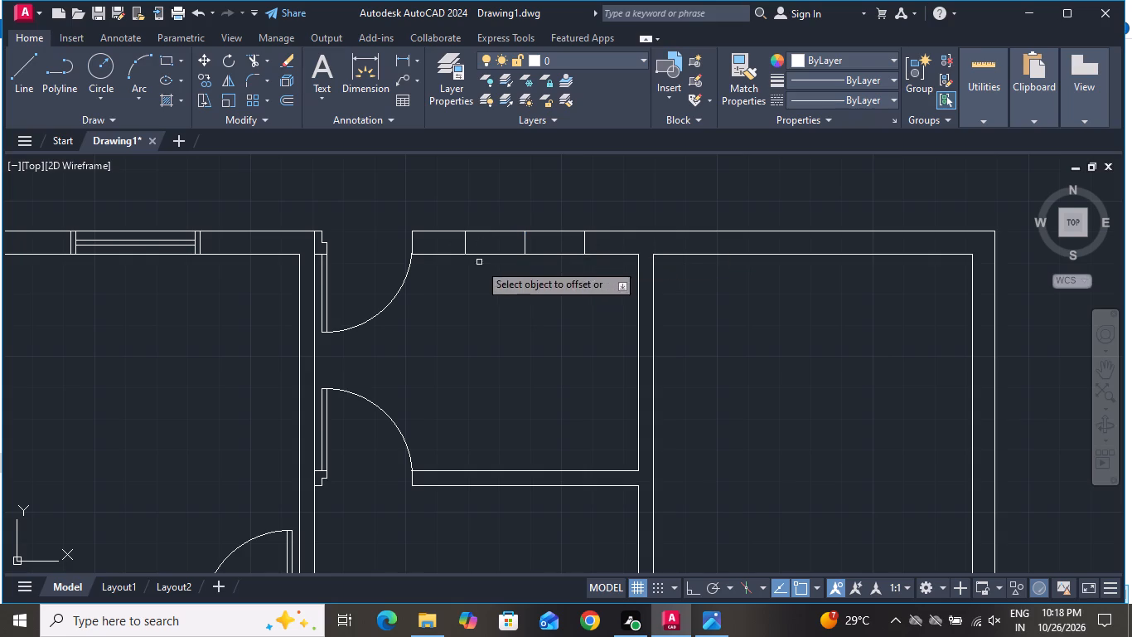
pyautogui.rightClick(478, 280)
pyautogui.click(499, 309)
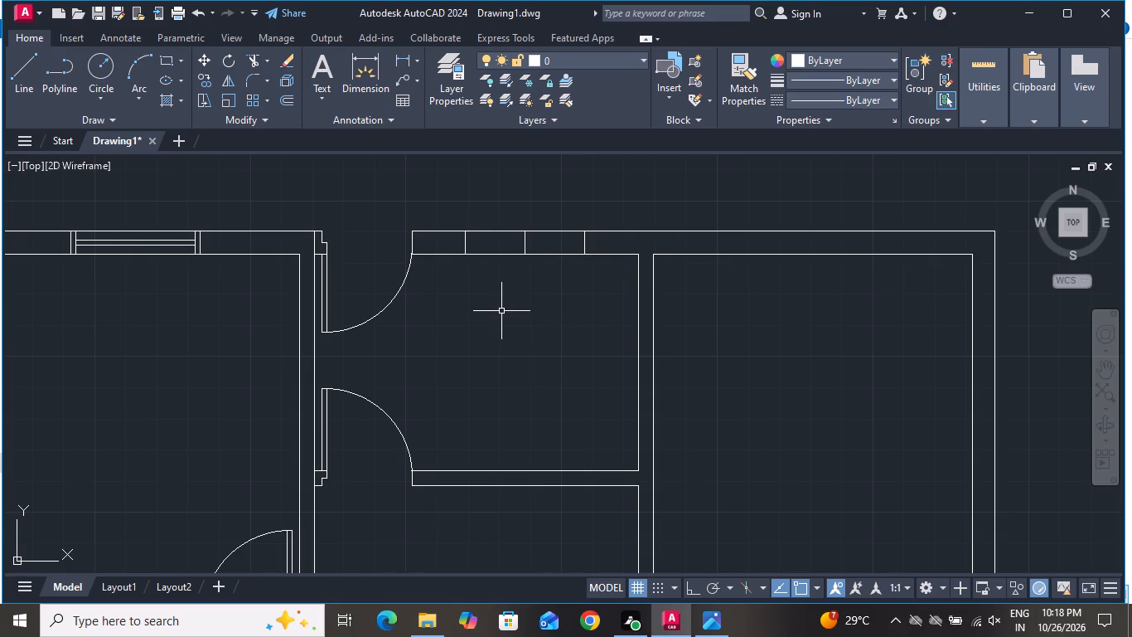
# Offset each of the small room's two outer window lines 2" outward.
pyautogui.write('o 2')
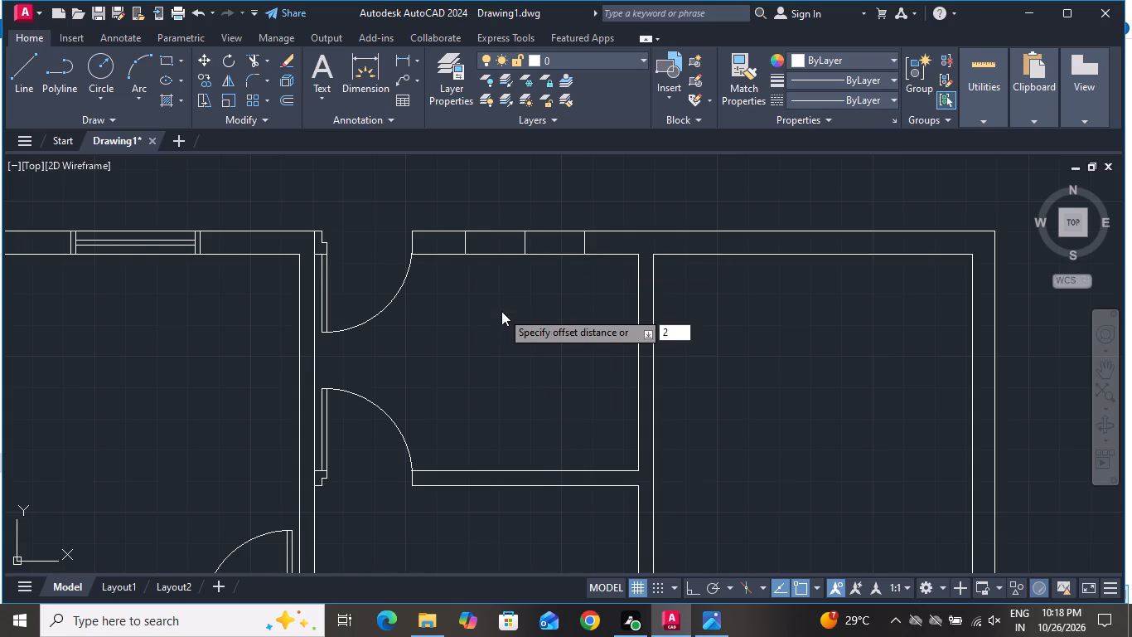
pyautogui.hotkey('shift', '"')
pyautogui.press('Return')
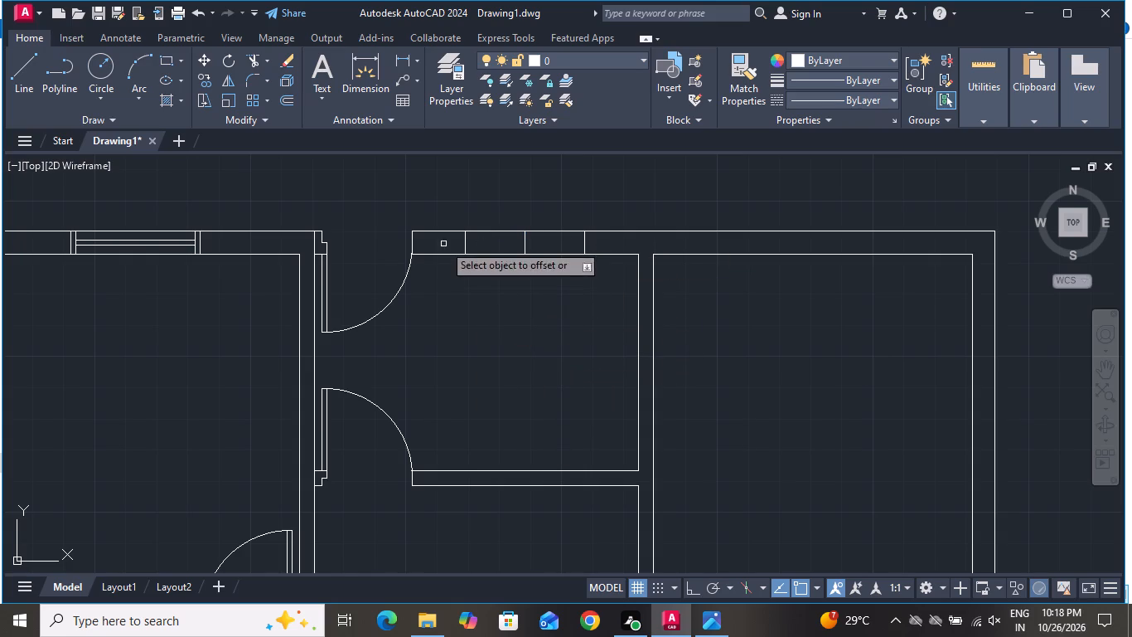
pyautogui.click(464, 238)
pyautogui.click(447, 248)
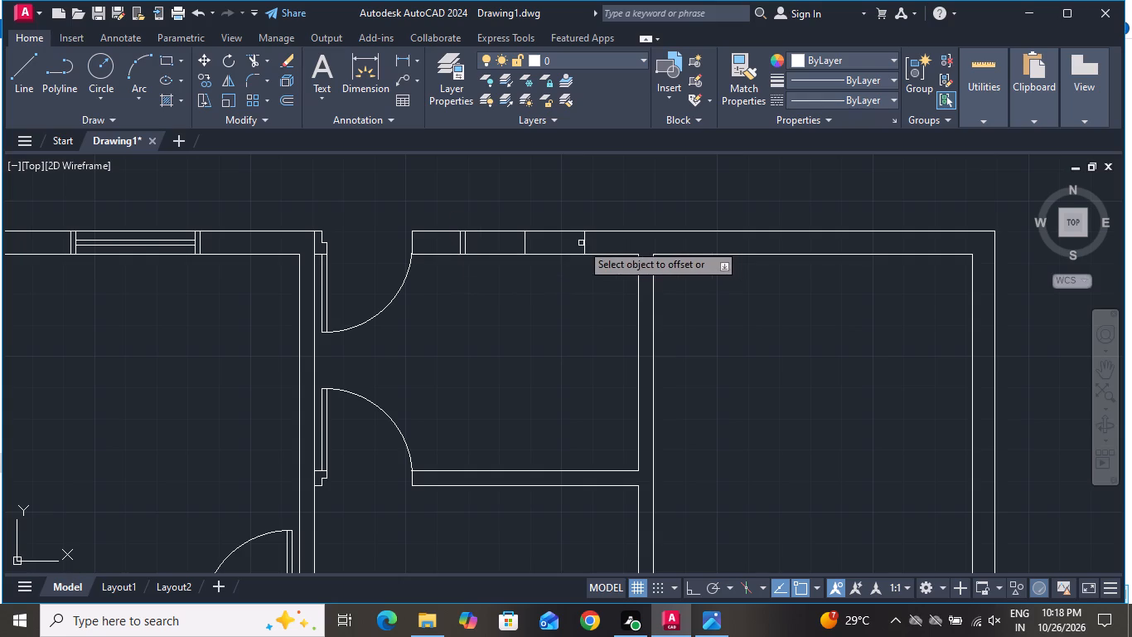
pyautogui.click(583, 243)
pyautogui.click(597, 243)
pyautogui.rightClick(568, 278)
pyautogui.click(589, 299)
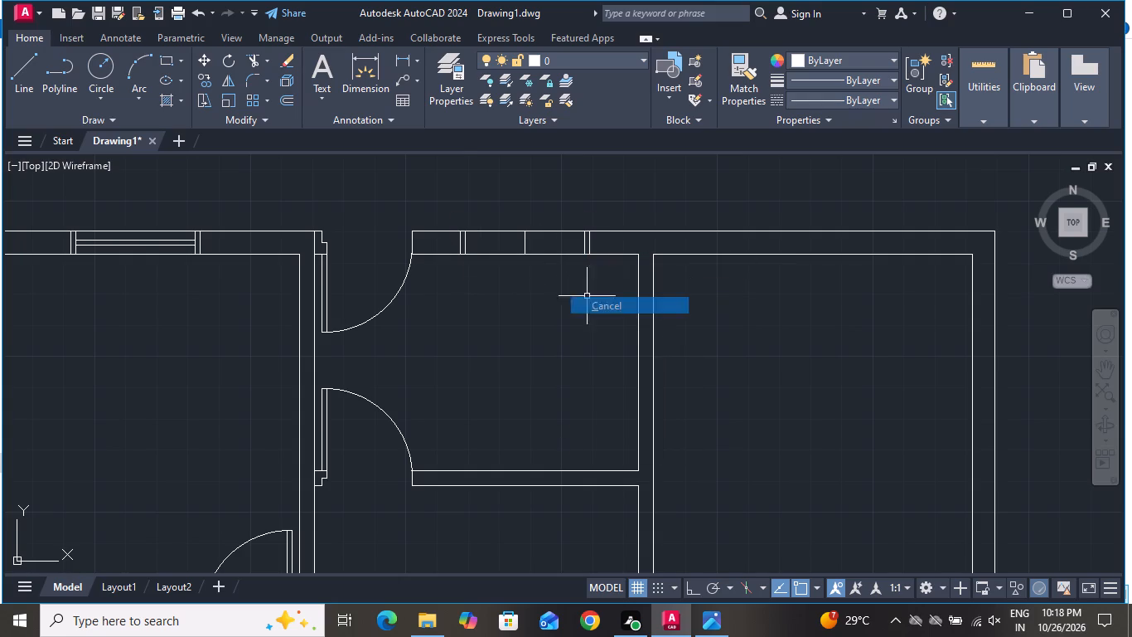
# Draw a 4' horizontal line between the midpoints of the two inner jamb lines of the small room's window.
pyautogui.click(29, 71)
pyautogui.scroll(2, 529, 216)
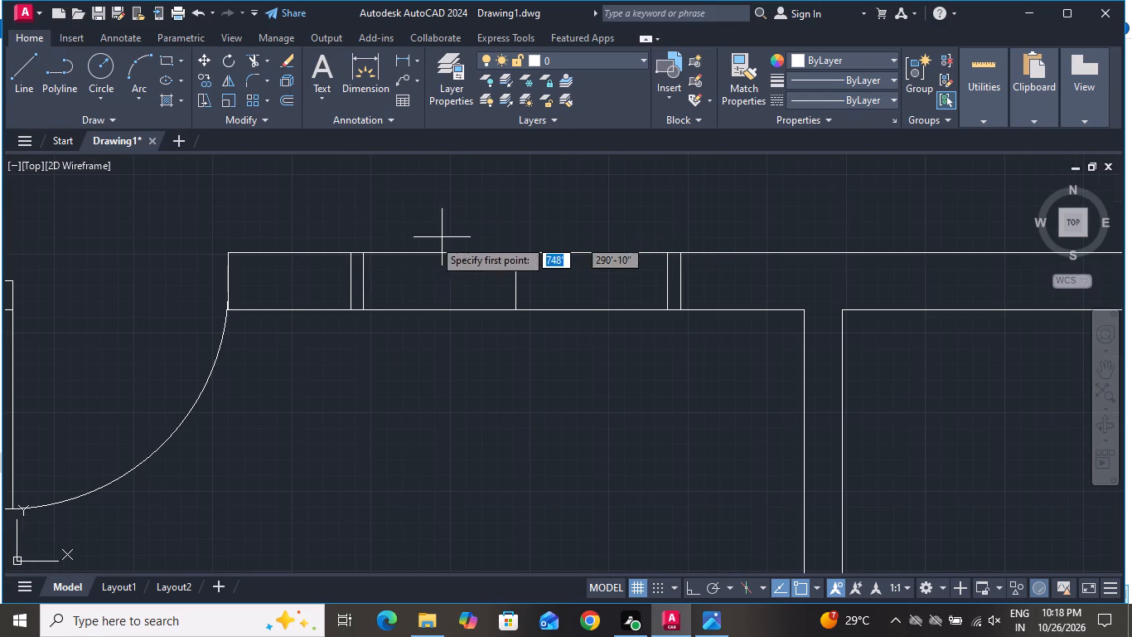
pyautogui.click(363, 284)
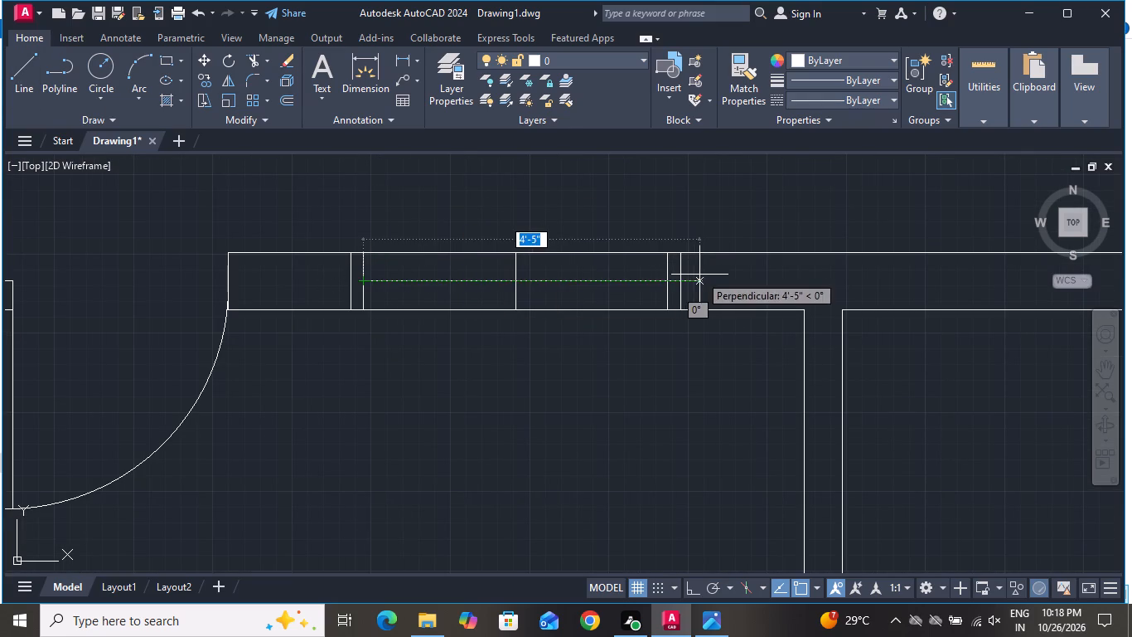
pyautogui.click(670, 282)
pyautogui.rightClick(670, 280)
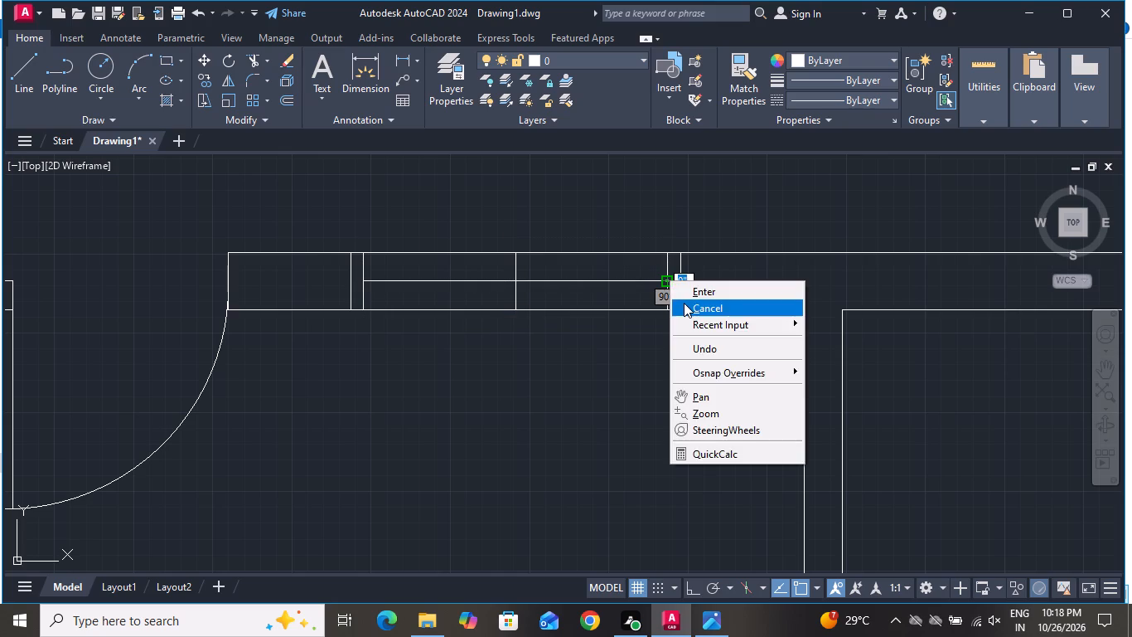
pyautogui.click(684, 303)
# Offset the small room window's horizontal centre line 1" below and 1" above.
pyautogui.write('o')
pyautogui.press('space')
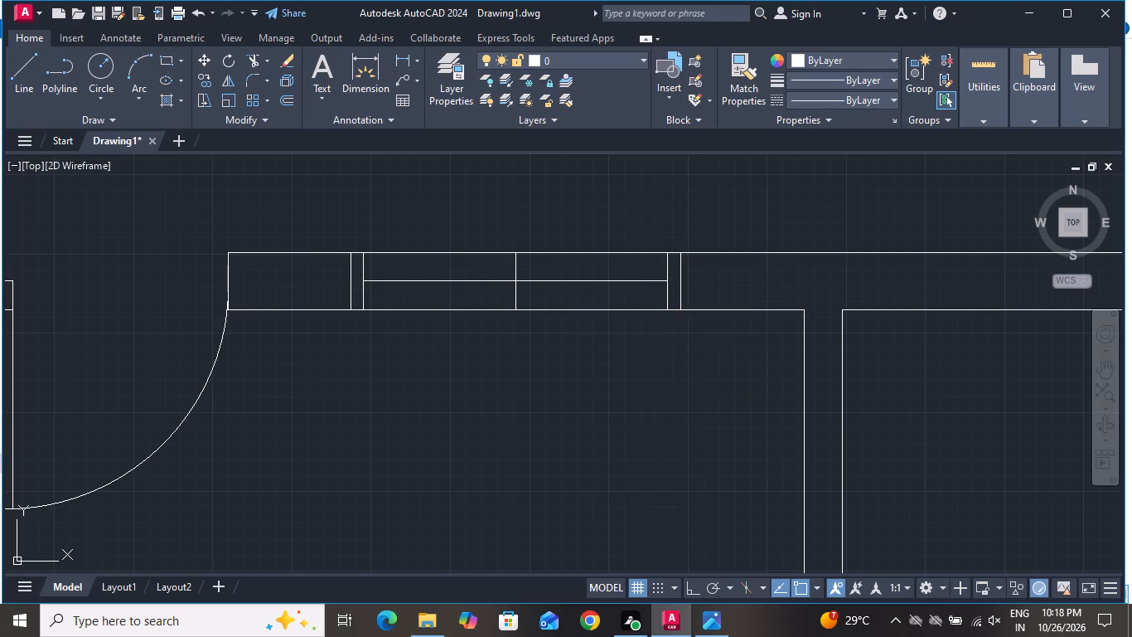
pyautogui.press('1')
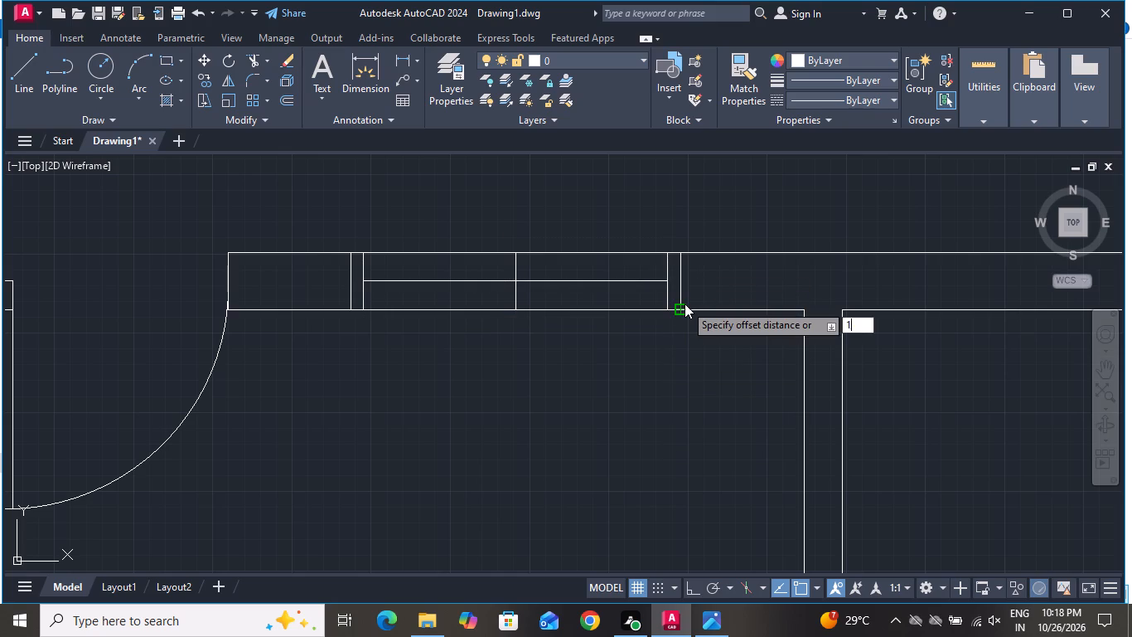
pyautogui.hotkey('shift', '"')
pyautogui.press('Return')
pyautogui.scroll(1, 683, 304)
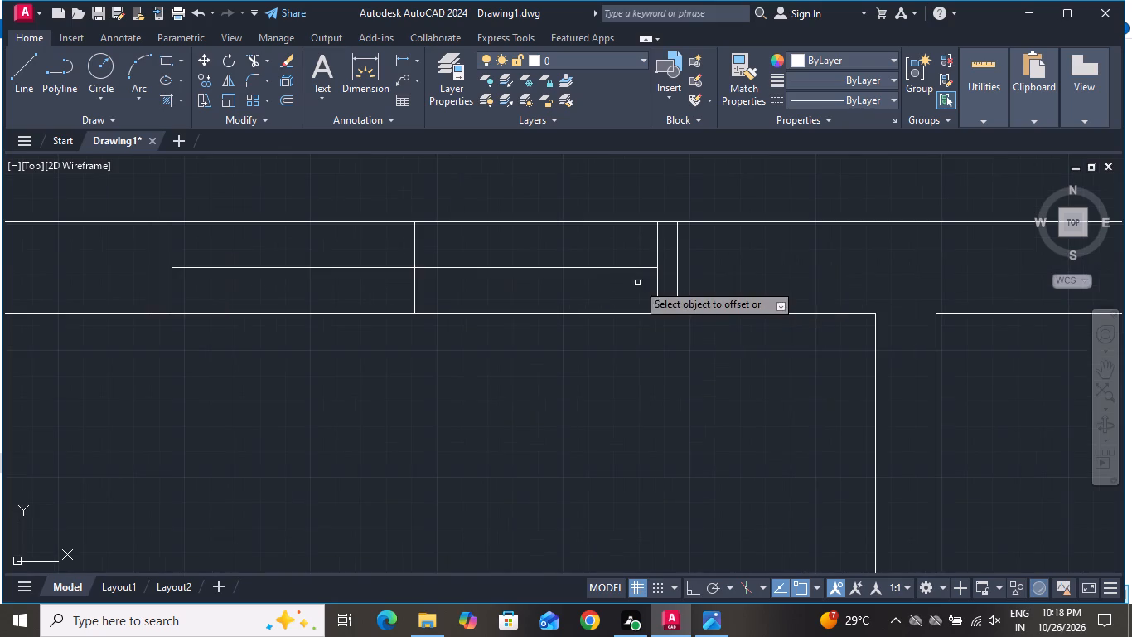
pyautogui.scroll(1, 582, 265)
pyautogui.click(578, 269)
pyautogui.click(575, 284)
pyautogui.click(575, 270)
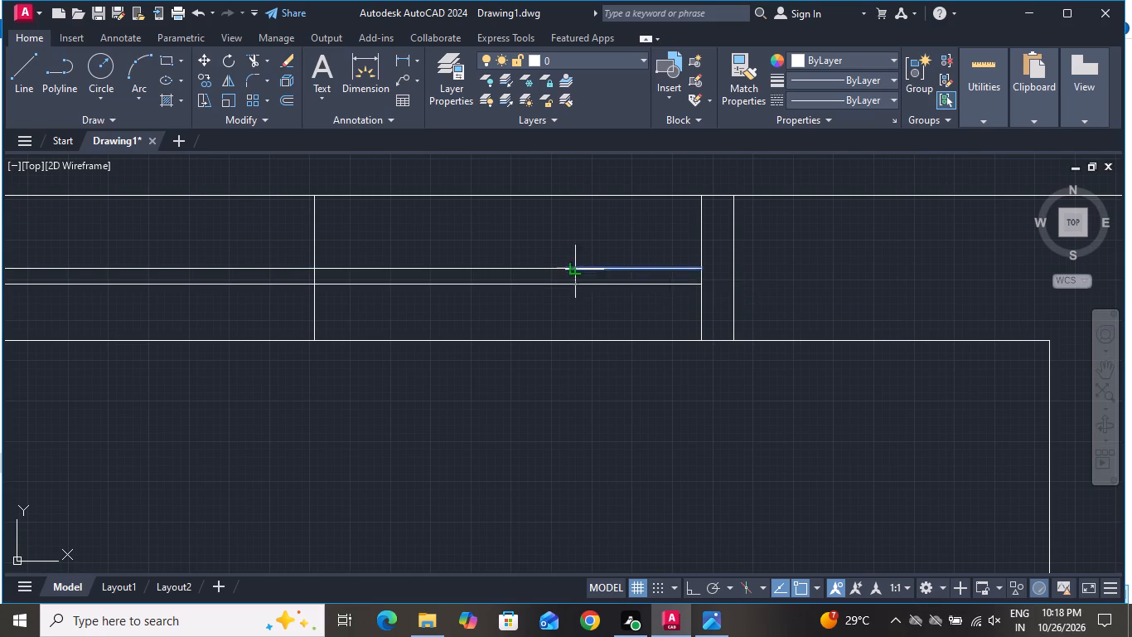
pyautogui.click(574, 241)
pyautogui.rightClick(574, 239)
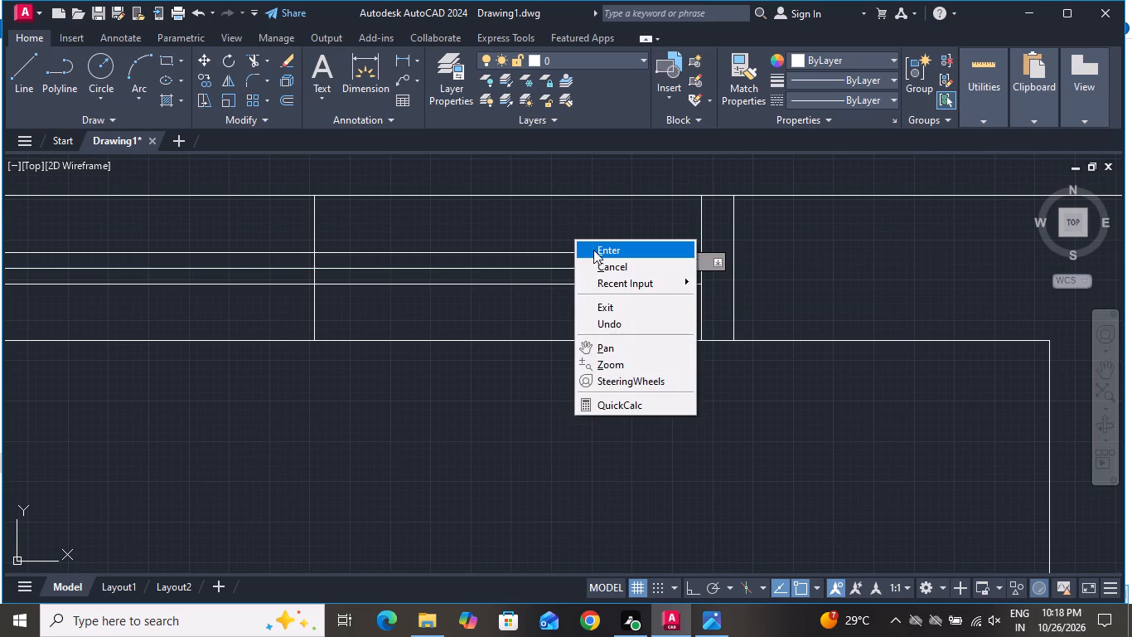
pyautogui.click(600, 264)
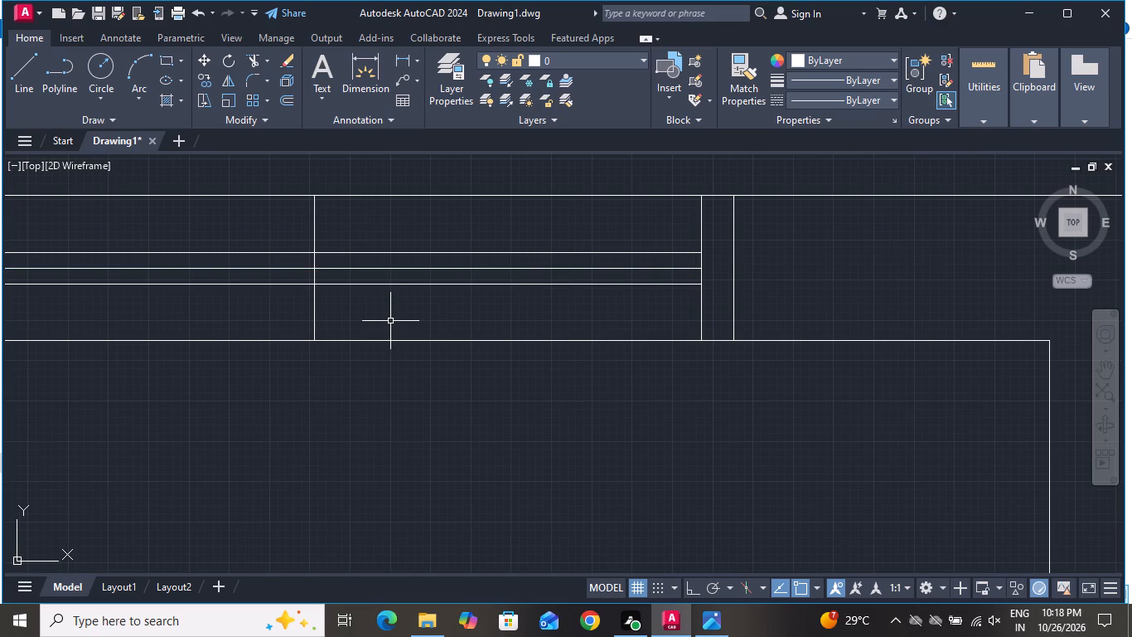
# Delete the small room window's middle vertical line and horizontal centre line, keeping the two offset glass lines.
pyautogui.scroll(3, 379, 308)
pyautogui.scroll(-3, 385, 297)
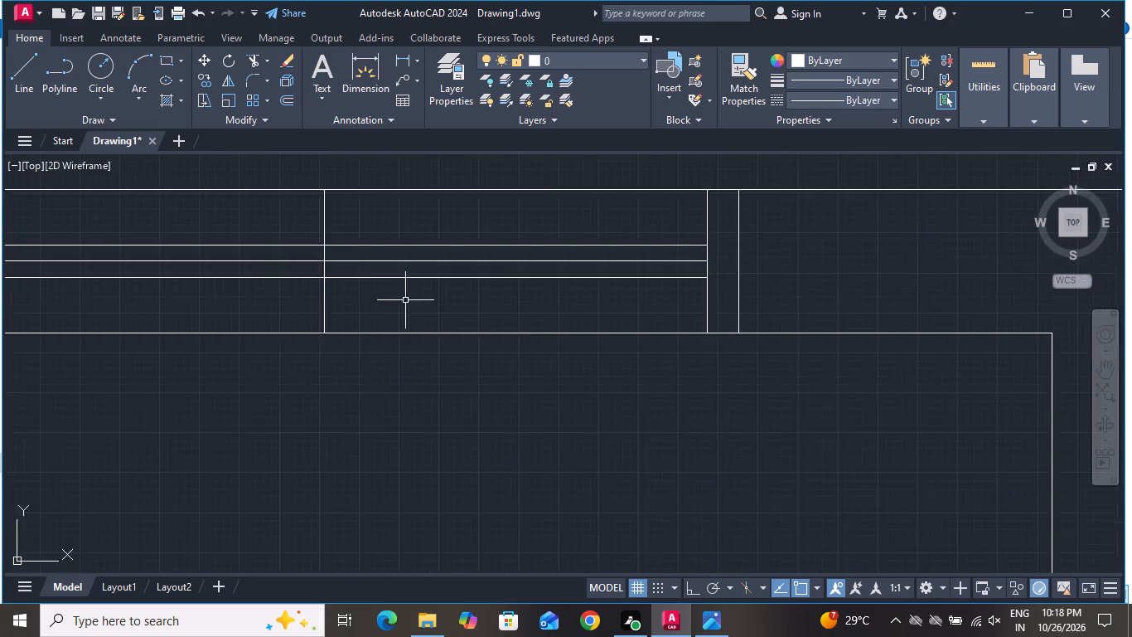
pyautogui.scroll(-1, 405, 300)
pyautogui.scroll(4, 365, 276)
pyautogui.click(348, 250)
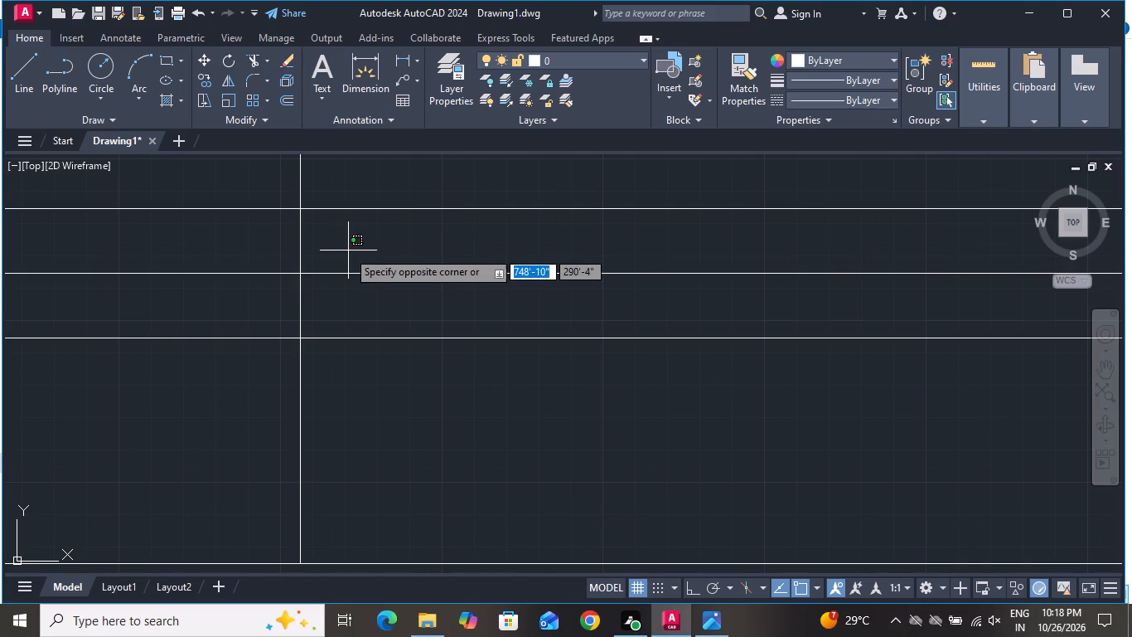
pyautogui.click(261, 298)
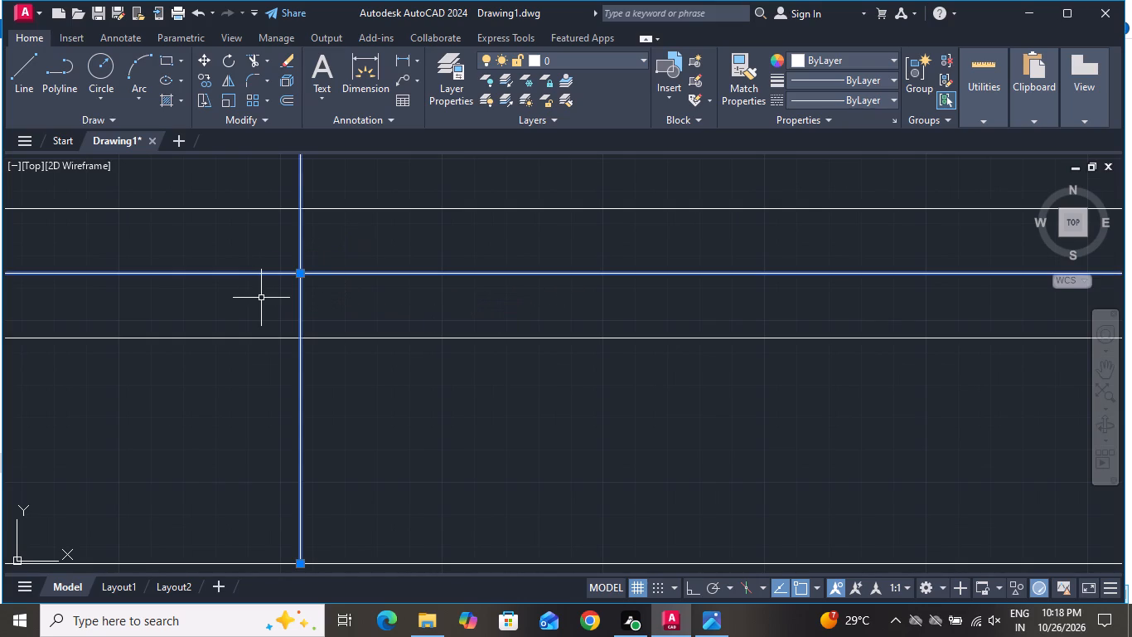
pyautogui.press('Delete')
# Draw a vertical line across the top wall at the midpoint of the top-right room's inner wall line.
pyautogui.scroll(-1, 164, 470)
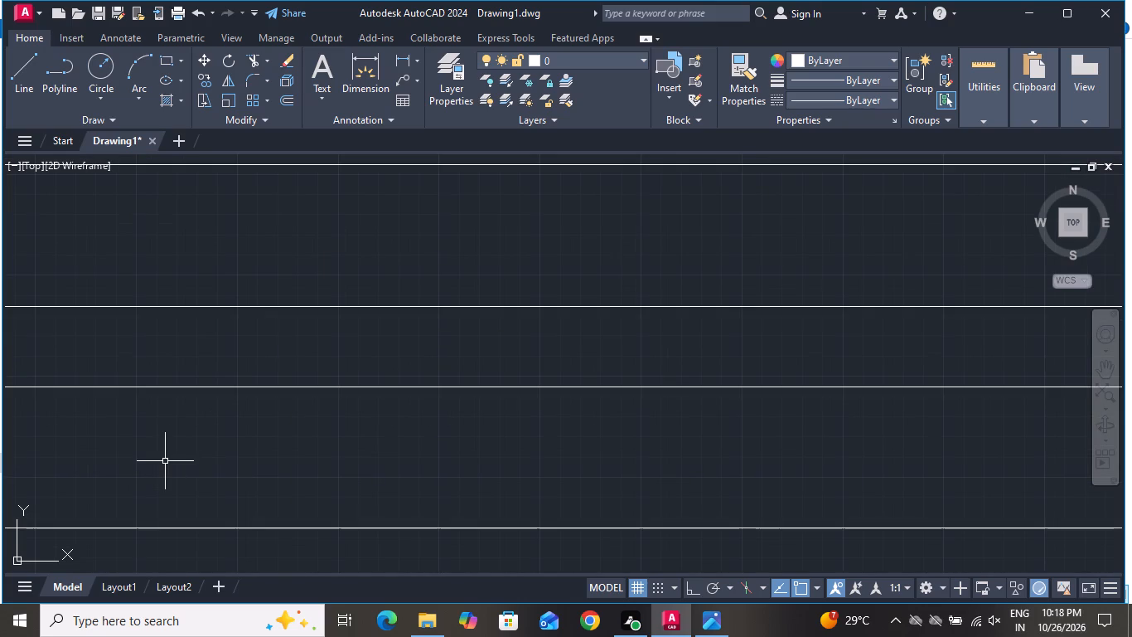
pyautogui.scroll(-5, 330, 625)
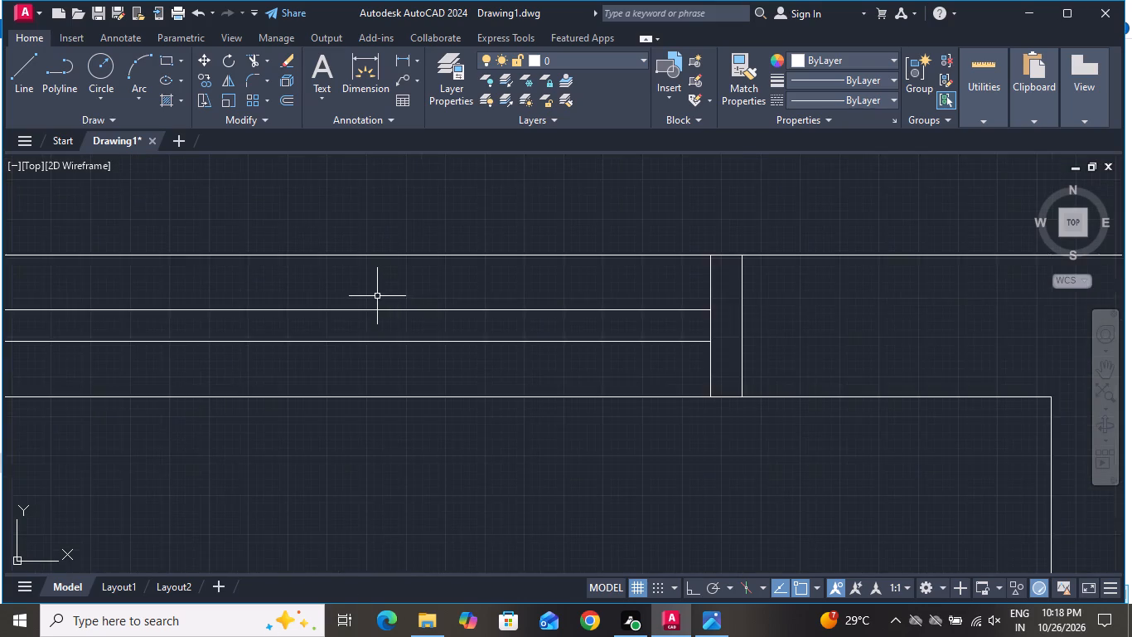
pyautogui.scroll(-3, 378, 303)
pyautogui.click(12, 66)
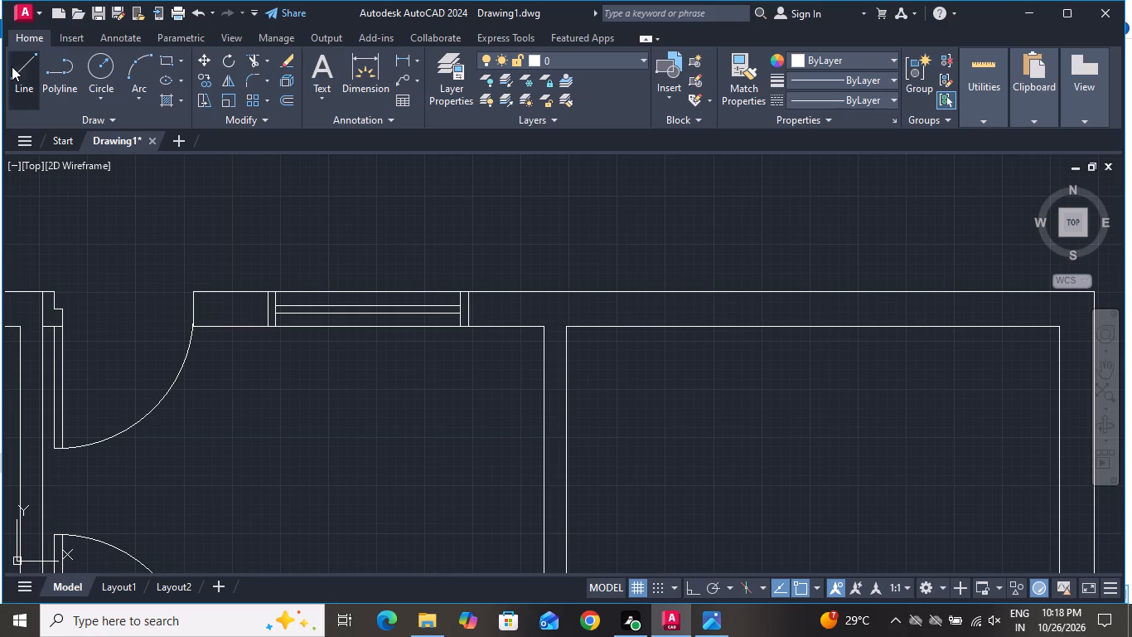
pyautogui.scroll(-2, 192, 204)
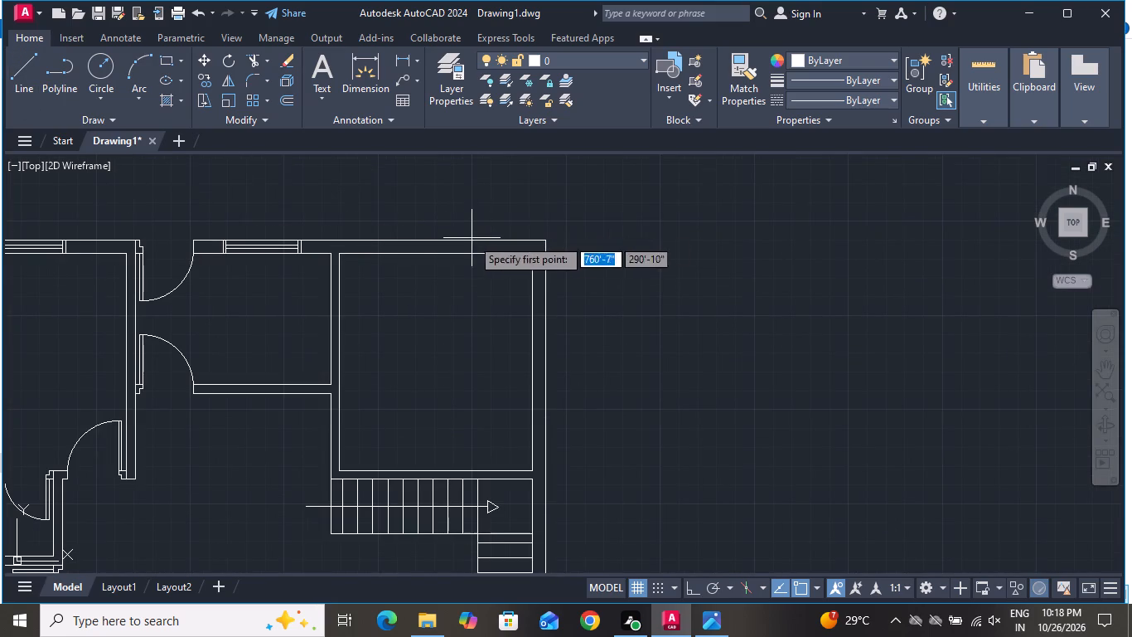
pyautogui.click(436, 255)
pyautogui.click(438, 238)
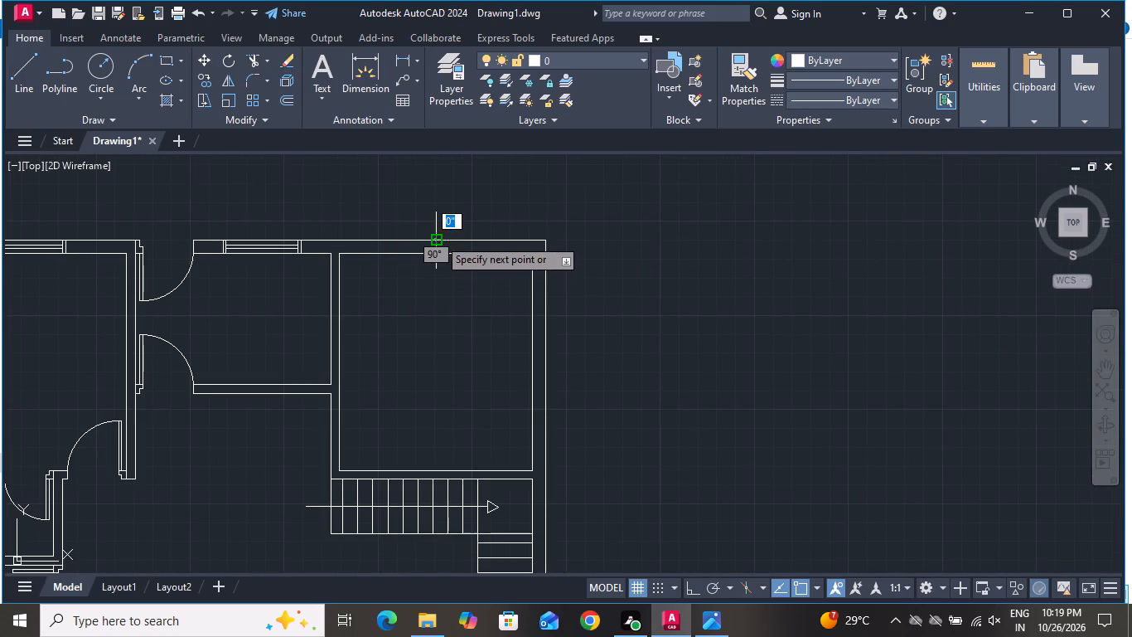
pyautogui.rightClick(440, 239)
pyautogui.click(461, 263)
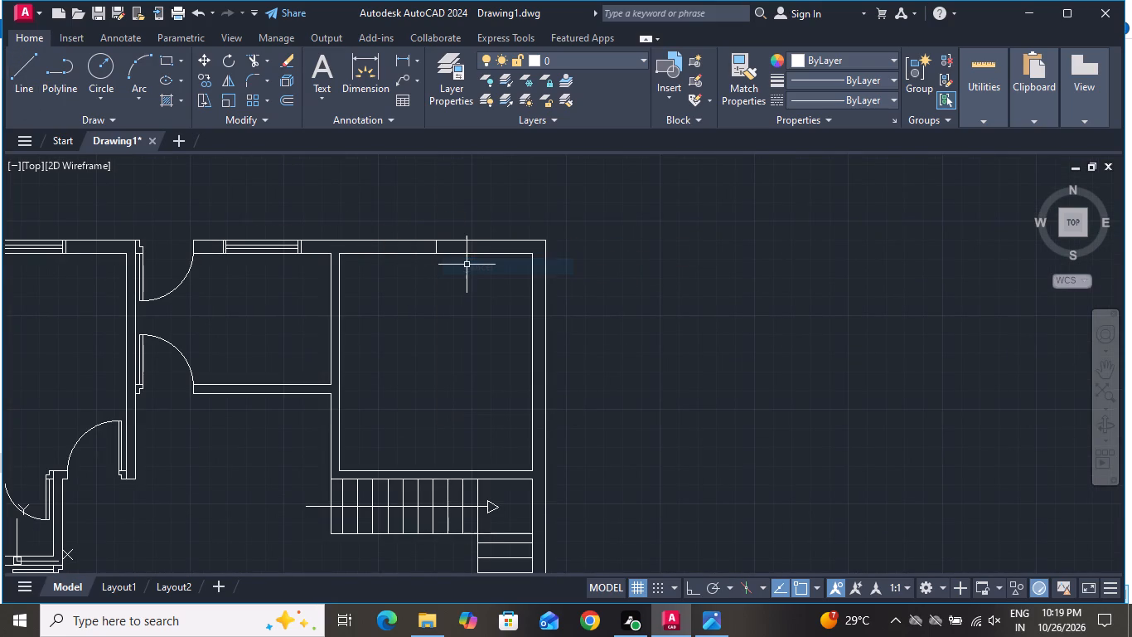
# Offset the top-right room's vertical wall line 2' to each side to mark the window width.
pyautogui.write('o')
pyautogui.press('space')
pyautogui.press('2')
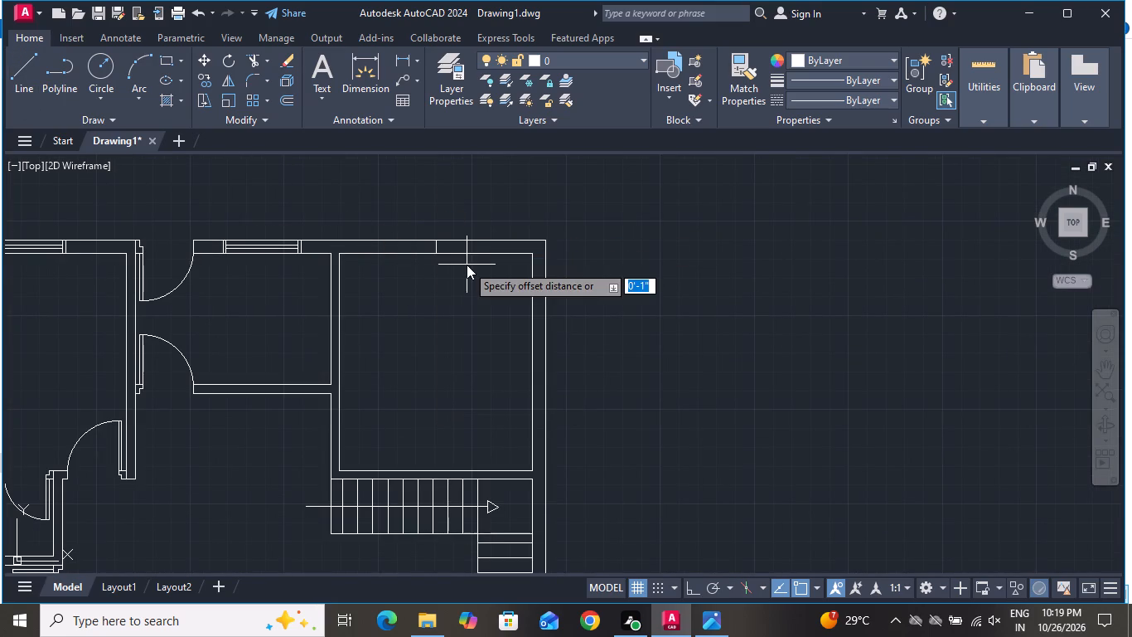
pyautogui.press("'")
pyautogui.press('Return')
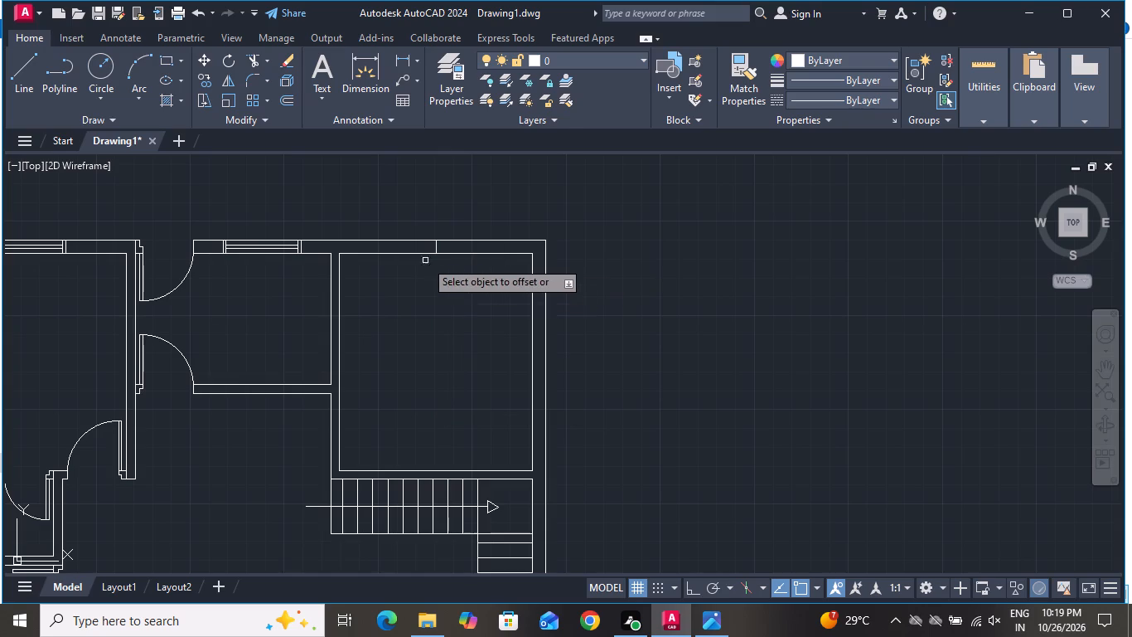
pyautogui.scroll(3, 425, 247)
pyautogui.click(460, 231)
pyautogui.click(548, 250)
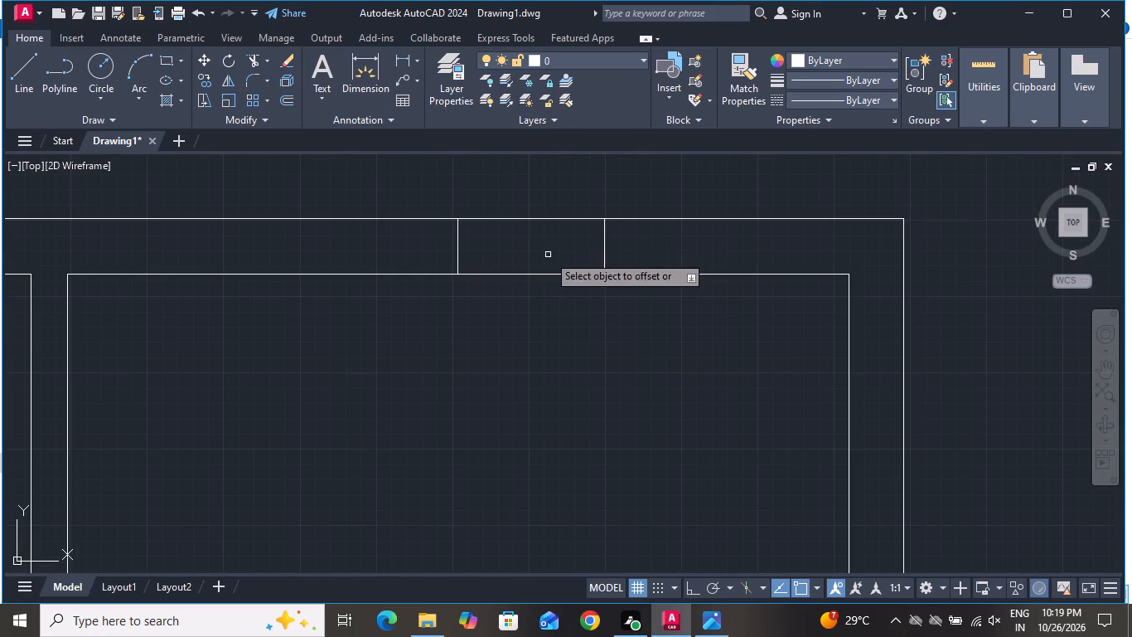
pyautogui.click(462, 248)
pyautogui.click(456, 257)
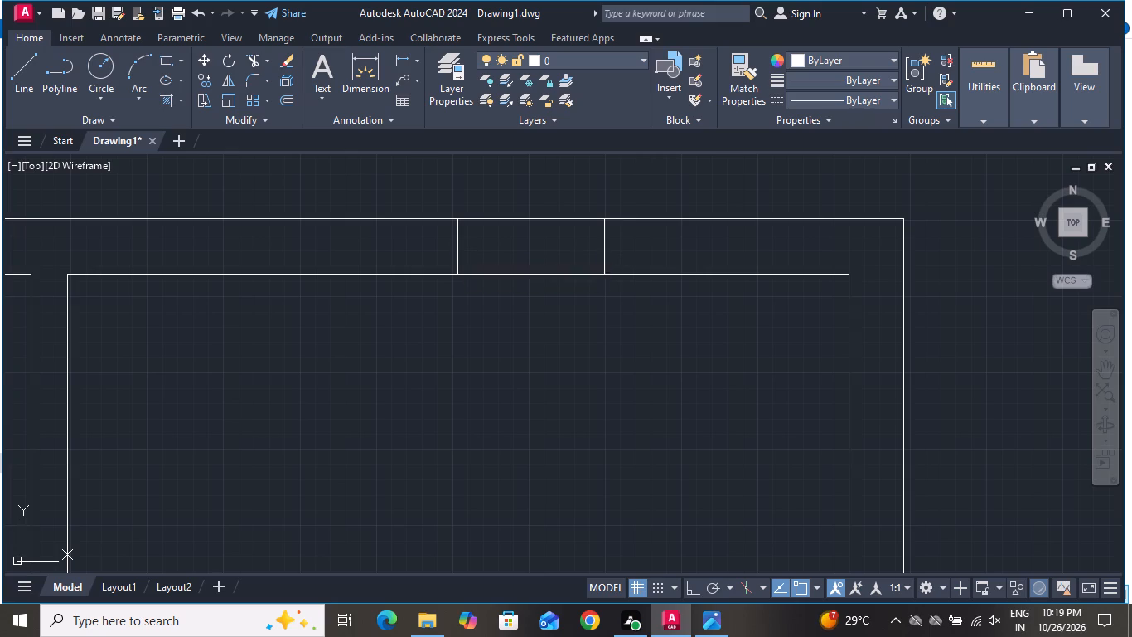
pyautogui.click(364, 252)
pyautogui.rightClick(364, 252)
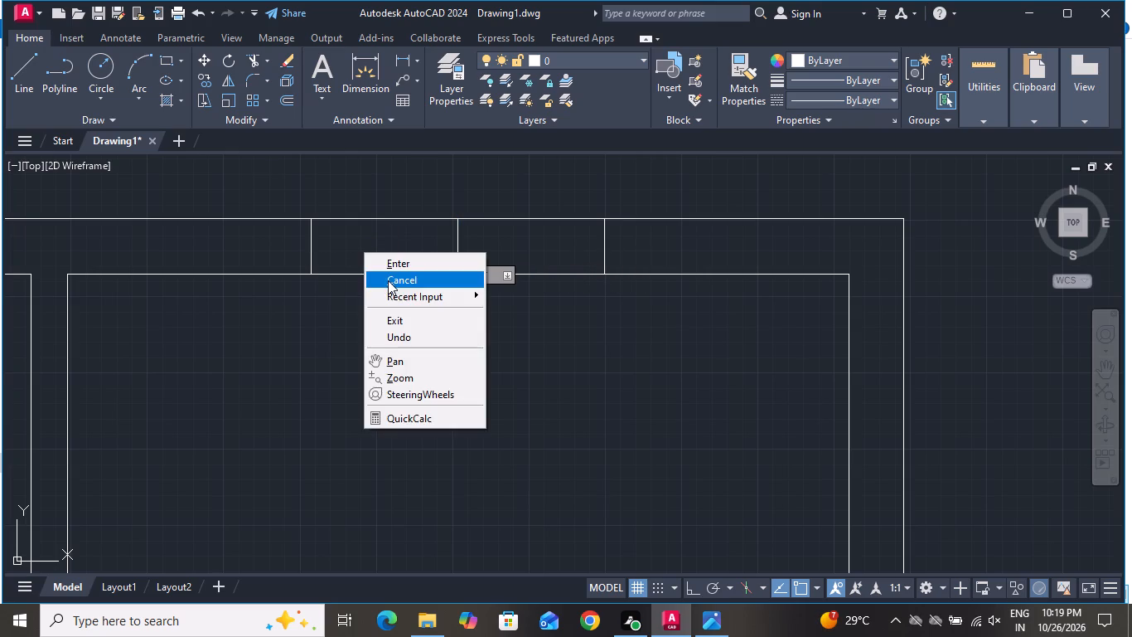
# Offset the two side lines of the top-right room's window 2" outward to form the frame edges.
pyautogui.click(388, 280)
pyautogui.write('o')
pyautogui.press('space')
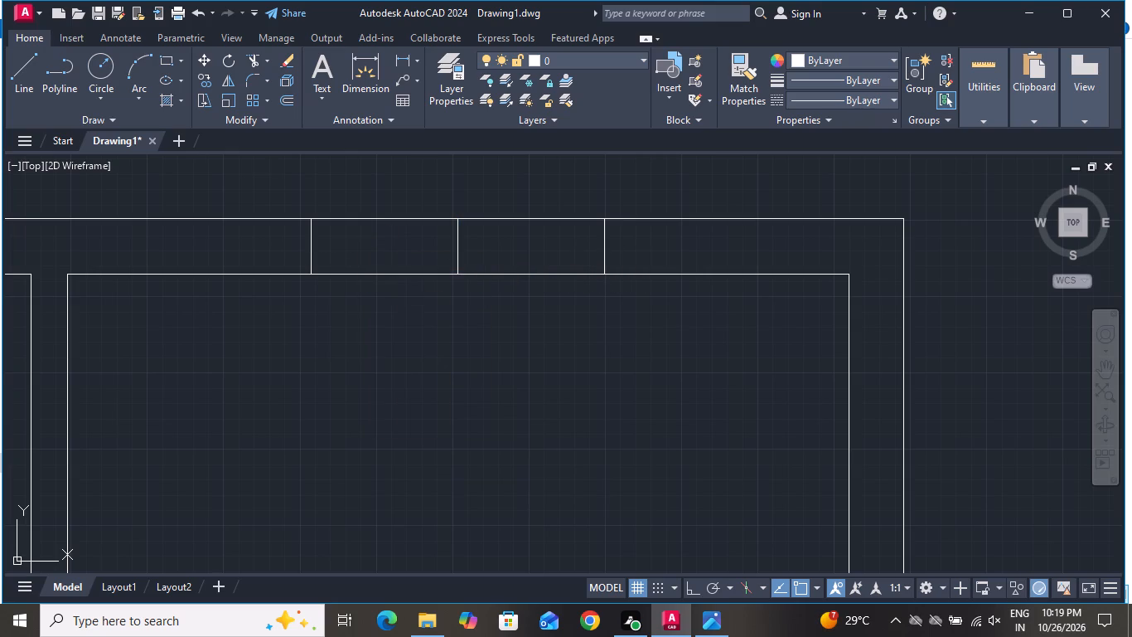
pyautogui.press('2')
pyautogui.hotkey('shift', '"')
pyautogui.press('Return')
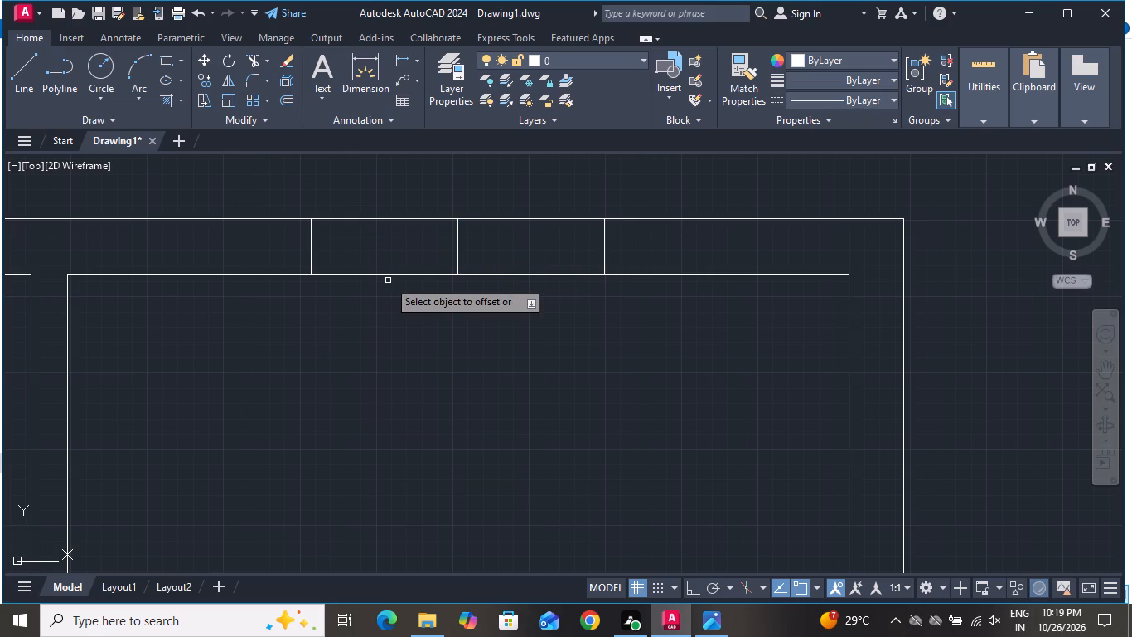
pyautogui.scroll(-1, 457, 247)
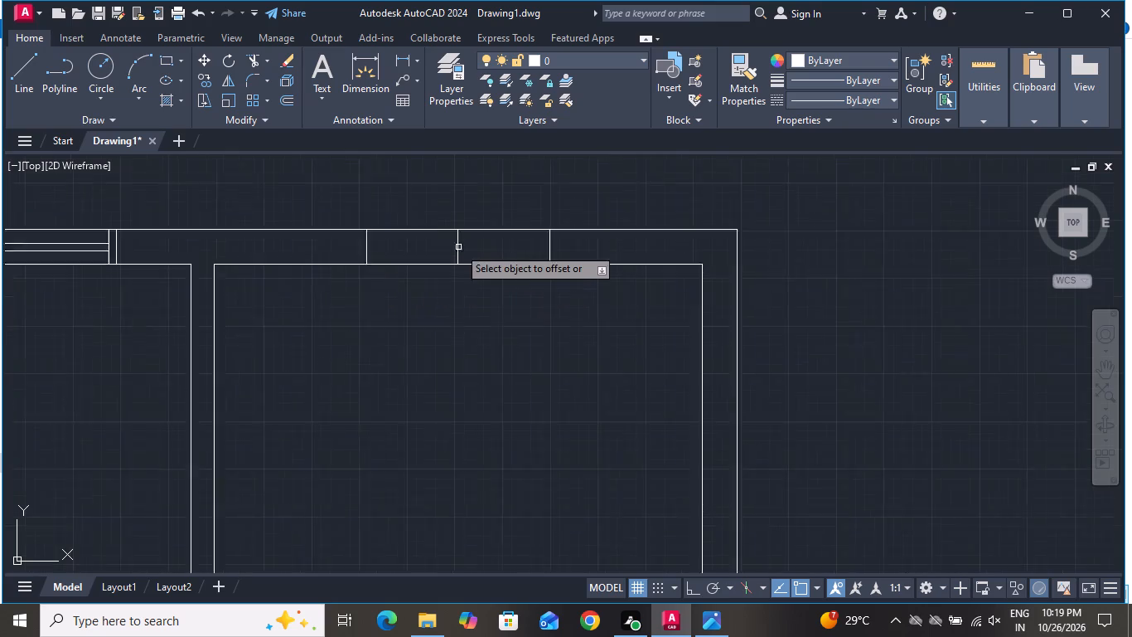
pyautogui.scroll(-1, 460, 246)
pyautogui.scroll(1, 354, 244)
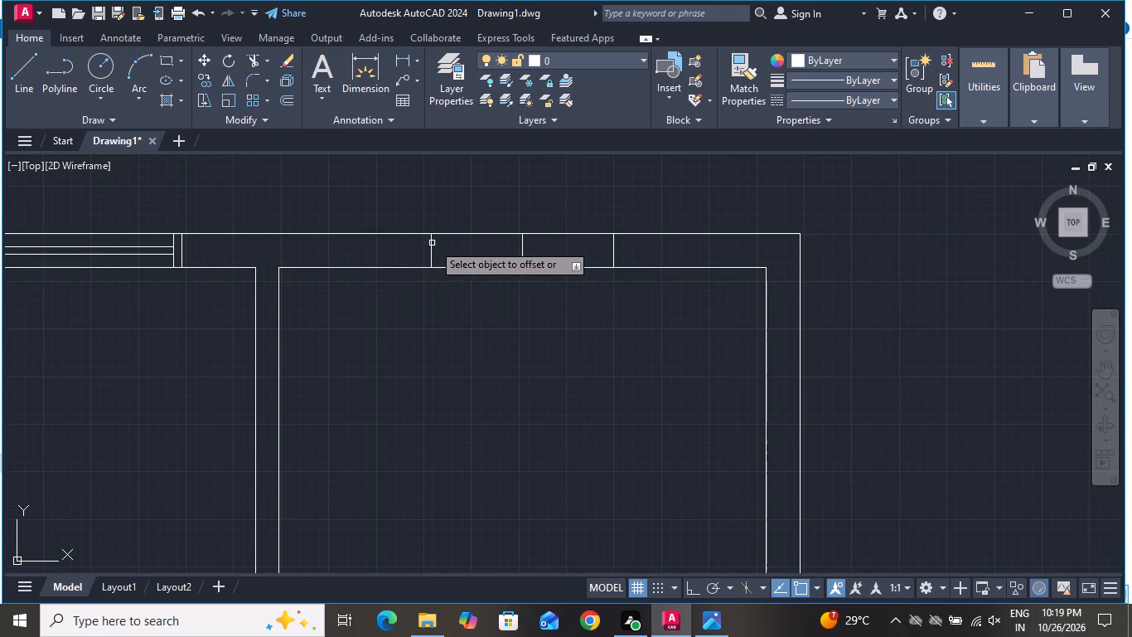
pyautogui.click(433, 243)
pyautogui.click(390, 260)
pyautogui.click(613, 250)
pyautogui.click(662, 249)
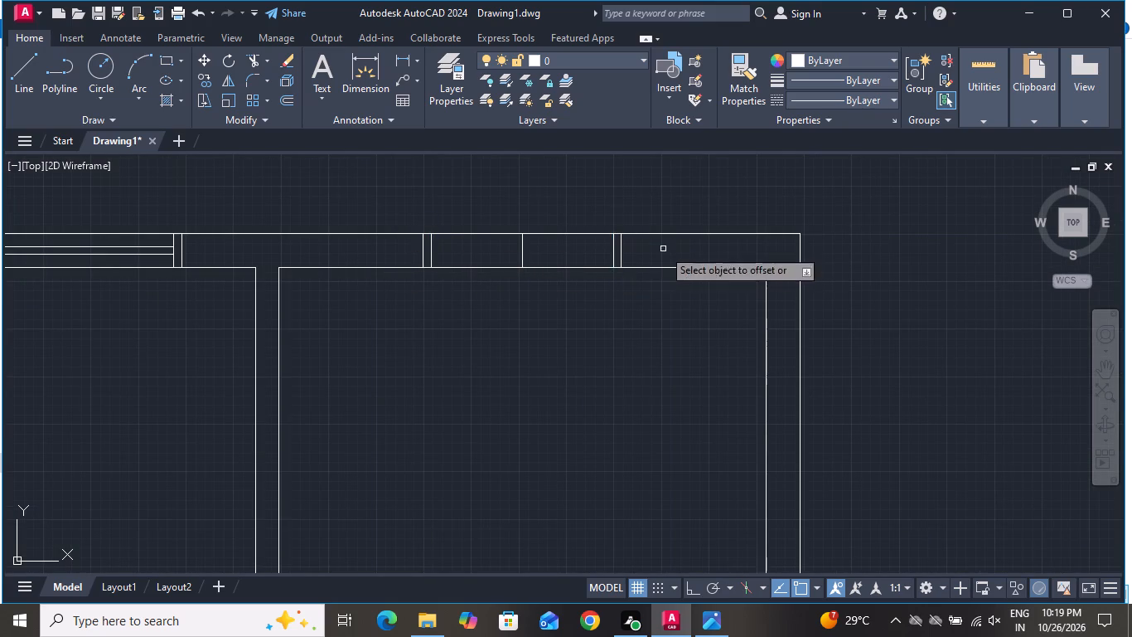
pyautogui.rightClick(563, 283)
pyautogui.click(585, 312)
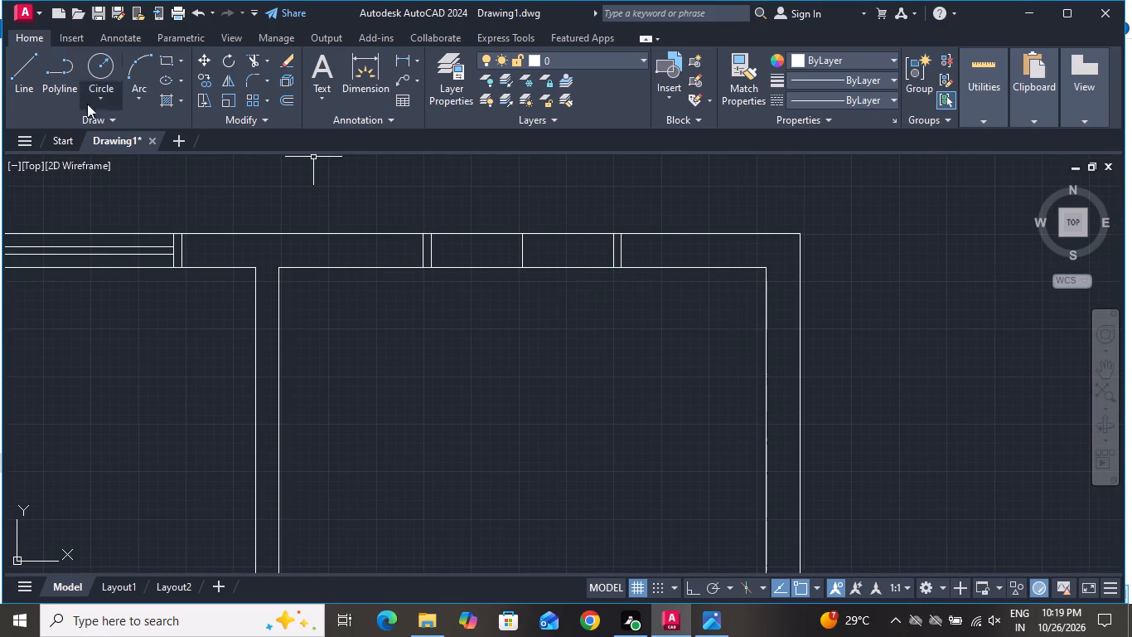
# Draw a horizontal centre line between the midpoints of the top-right room window's inner side lines.
pyautogui.click(23, 71)
pyautogui.scroll(2, 426, 254)
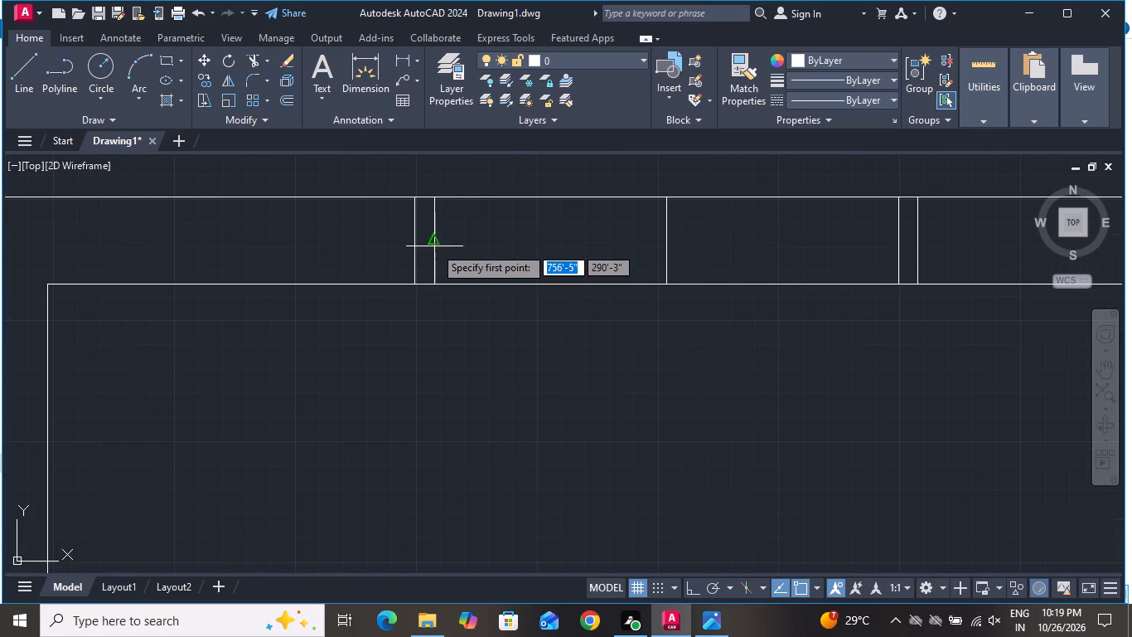
pyautogui.click(432, 243)
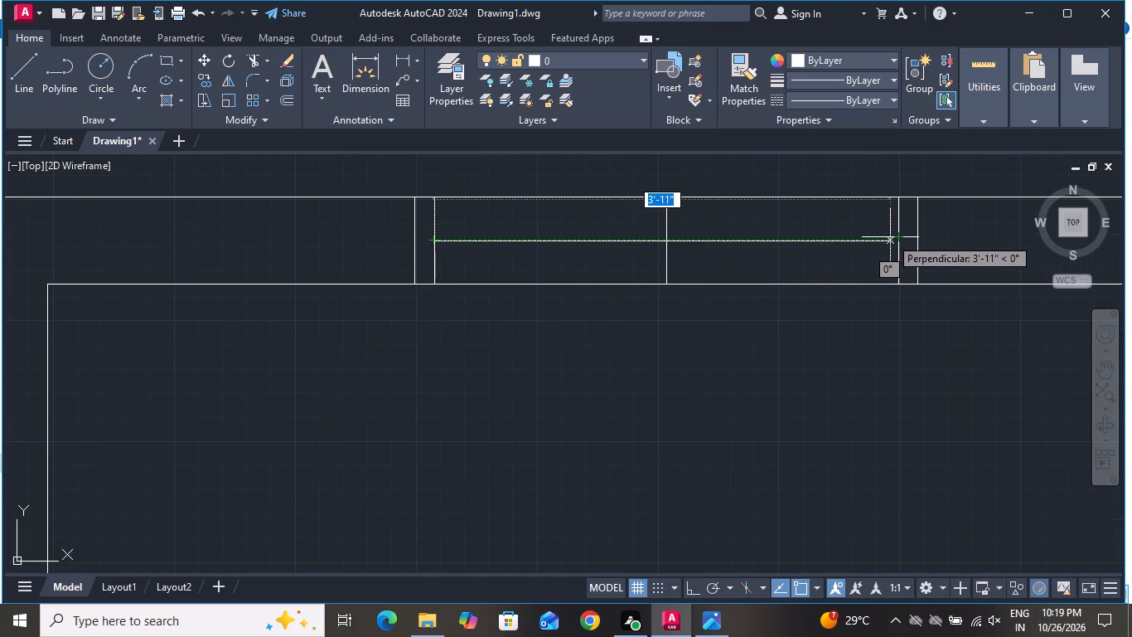
pyautogui.click(896, 237)
pyautogui.rightClick(896, 236)
pyautogui.click(912, 255)
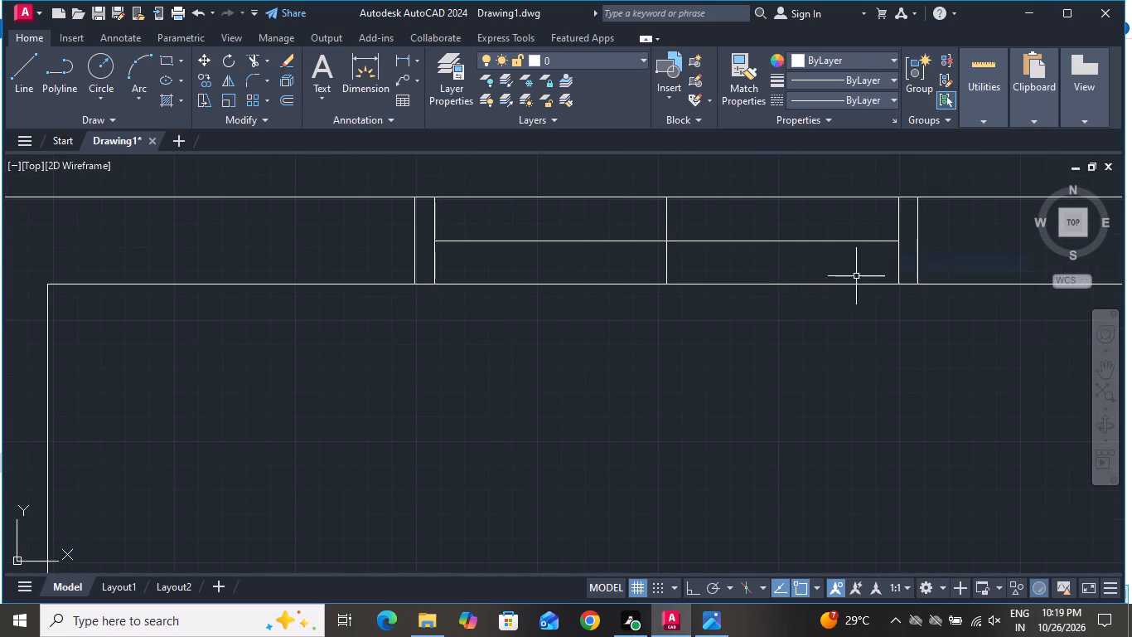
# Offset the top-right room window's horizontal centre line 1" above and 1" below.
pyautogui.write('o 1')
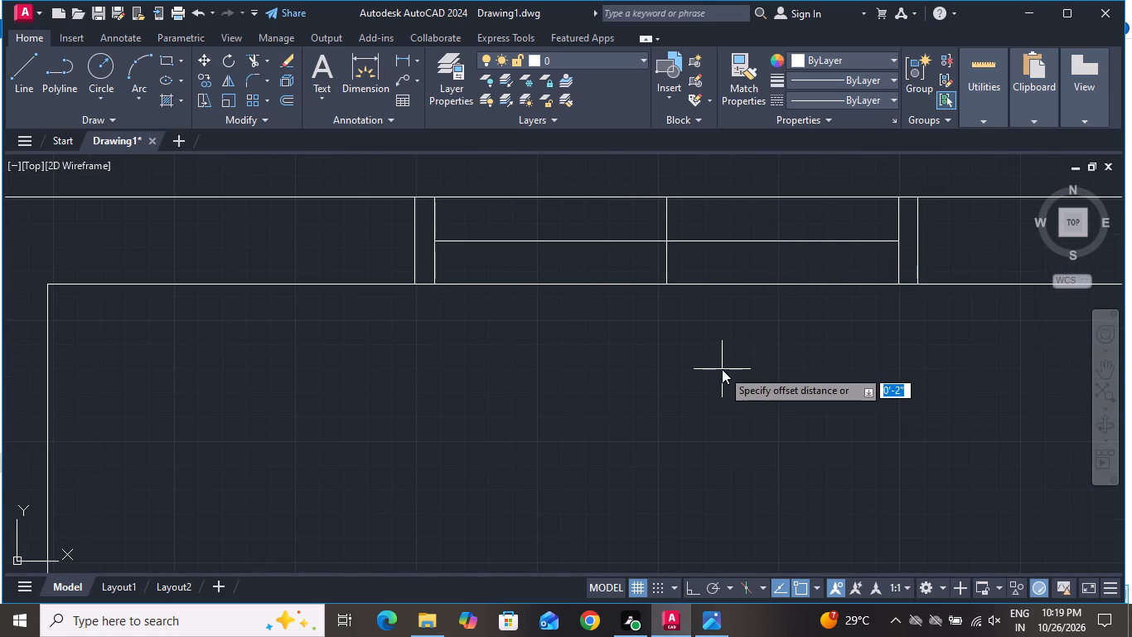
pyautogui.hotkey('shift', '"')
pyautogui.press('Return')
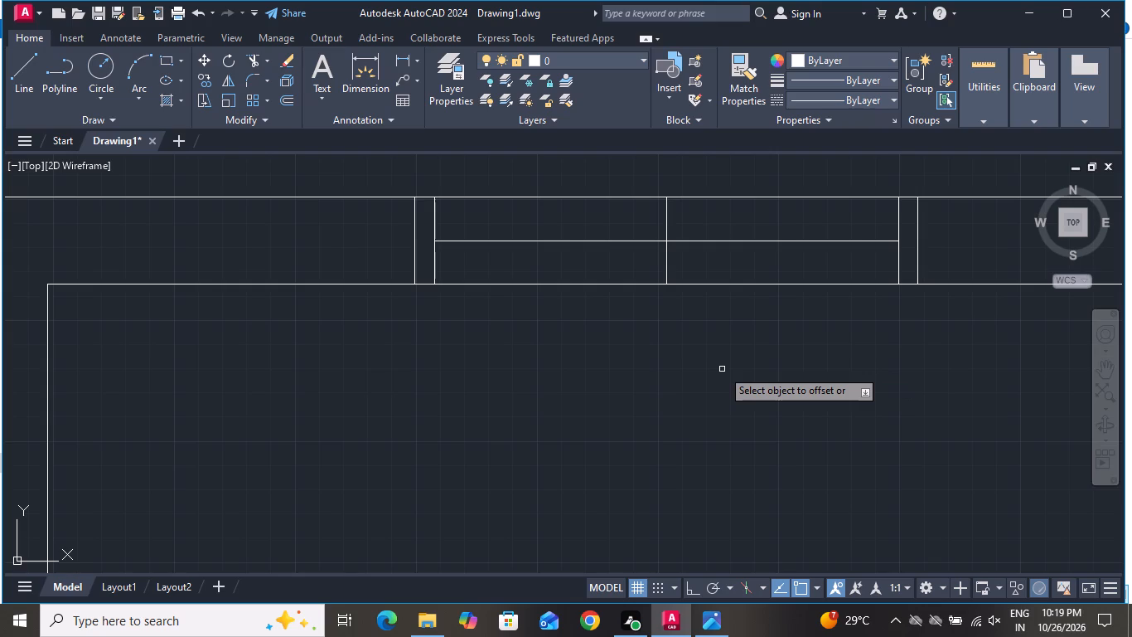
pyautogui.click(623, 240)
pyautogui.click(624, 215)
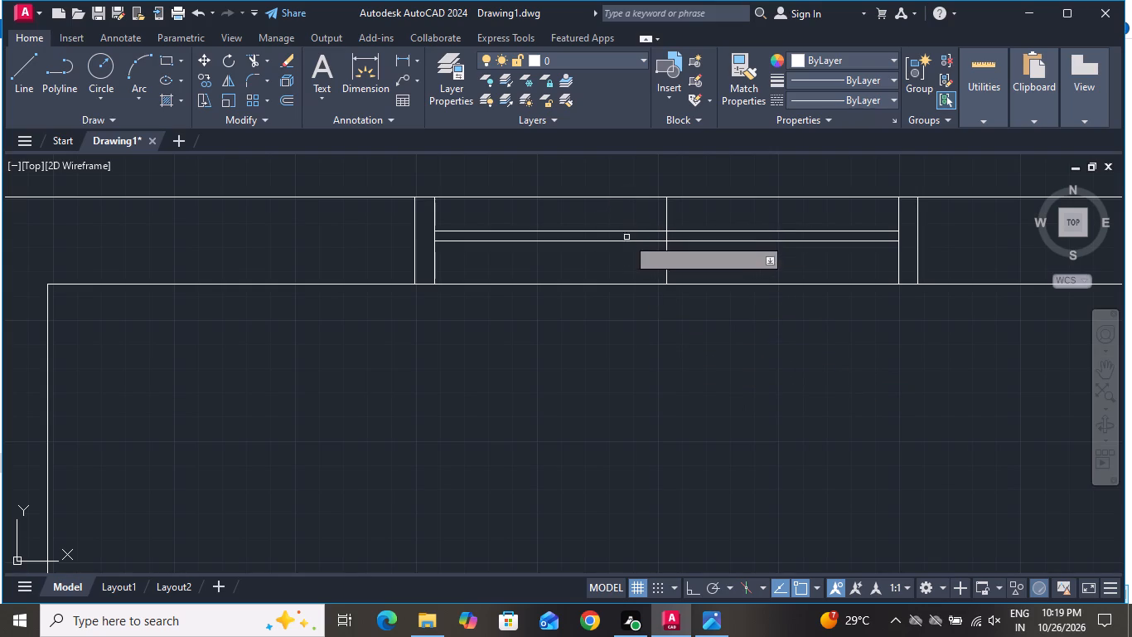
pyautogui.click(631, 242)
pyautogui.click(634, 271)
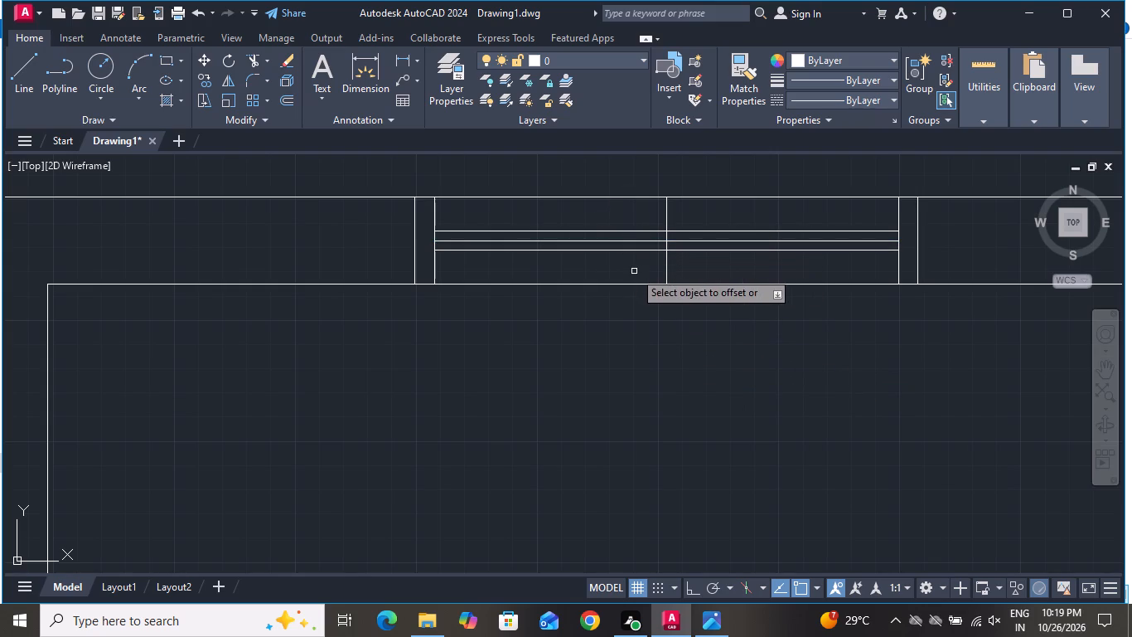
pyautogui.rightClick(633, 271)
pyautogui.click(682, 304)
# Delete the top-right room window's middle vertical line and horizontal centre line, keeping the two offset glass lines.
pyautogui.scroll(5, 697, 247)
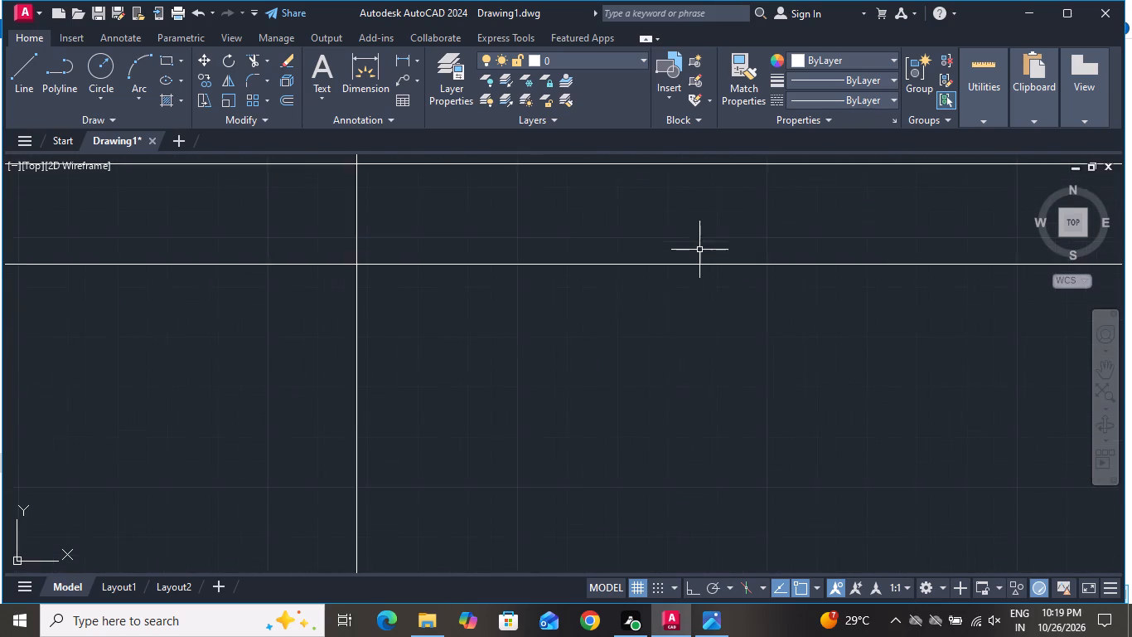
pyautogui.scroll(-3, 691, 255)
pyautogui.scroll(3, 613, 228)
pyautogui.click(622, 231)
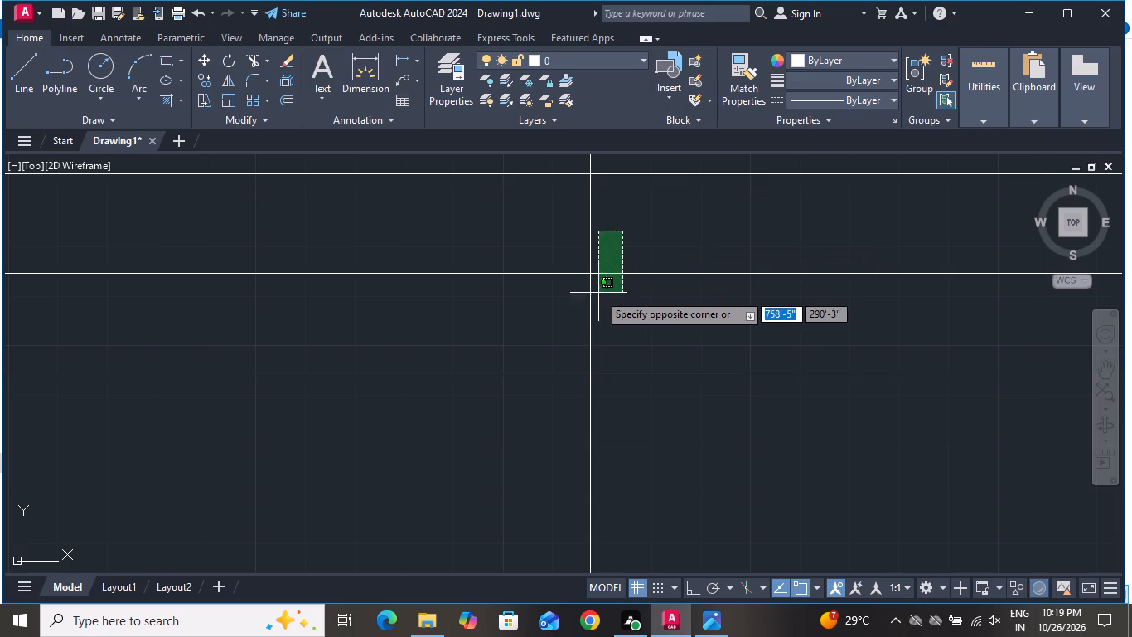
pyautogui.click(554, 309)
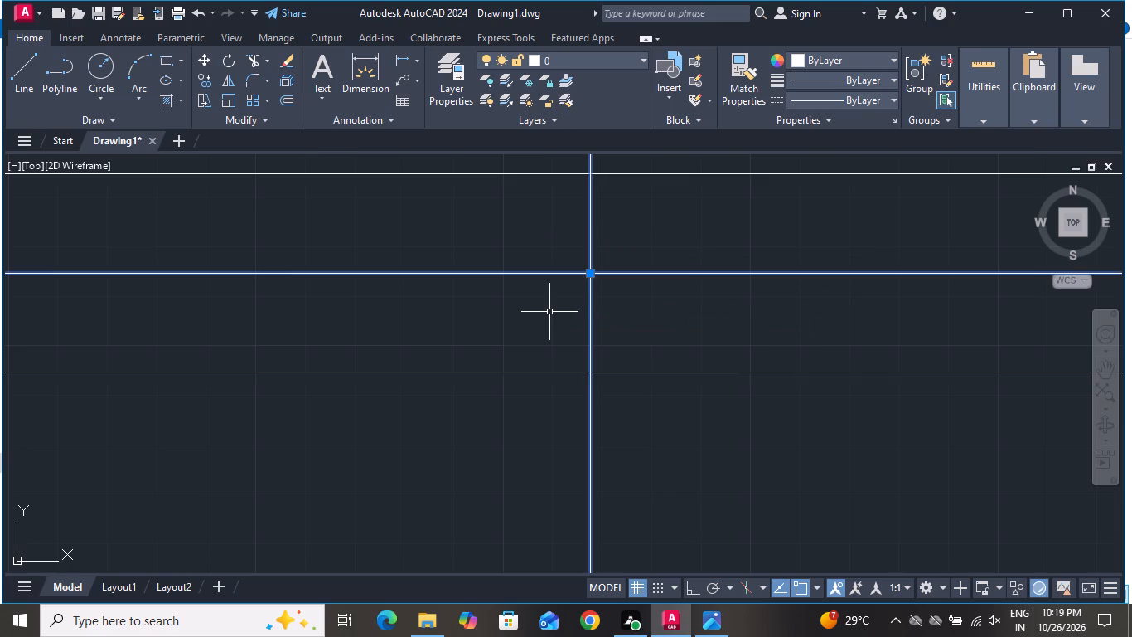
pyautogui.press('Delete')
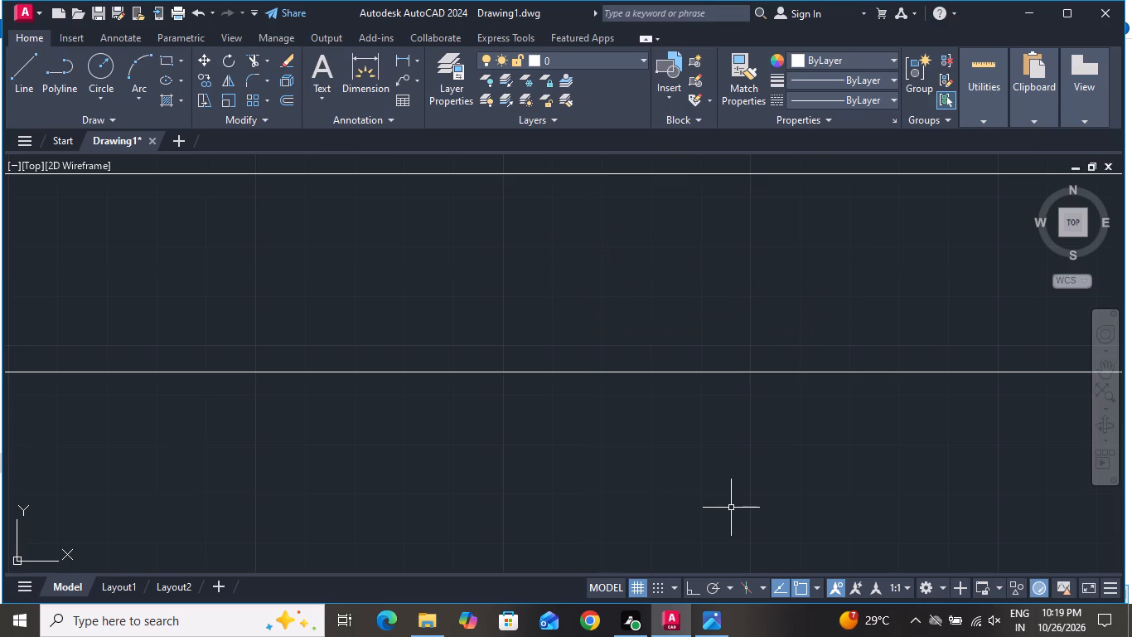
# Draw a horizontal line across the right outer wall beside the staircase, starting at the inner wall line's midpoint.
pyautogui.scroll(-2, 916, 564)
pyautogui.scroll(-3, 530, 490)
pyautogui.scroll(-5, 602, 364)
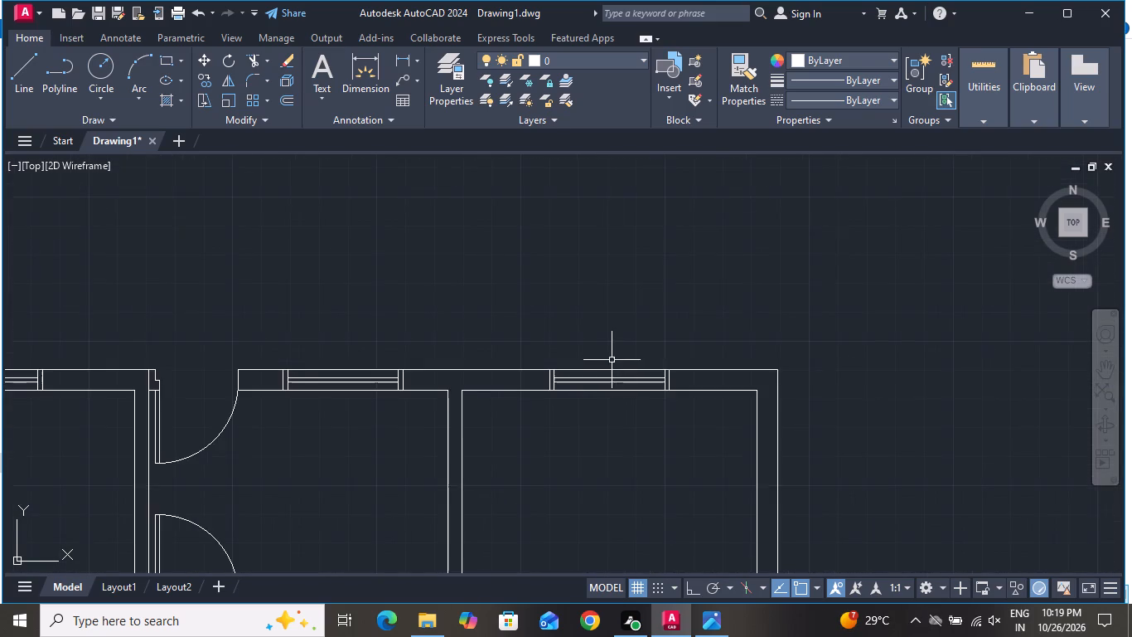
pyautogui.scroll(-1, 612, 360)
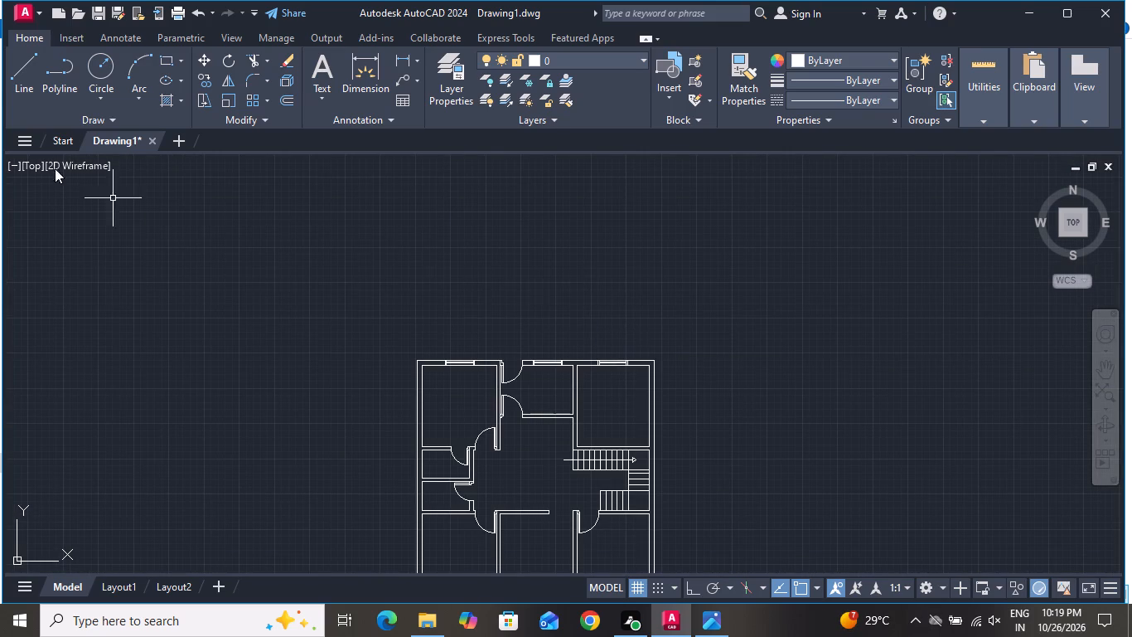
pyautogui.click(26, 63)
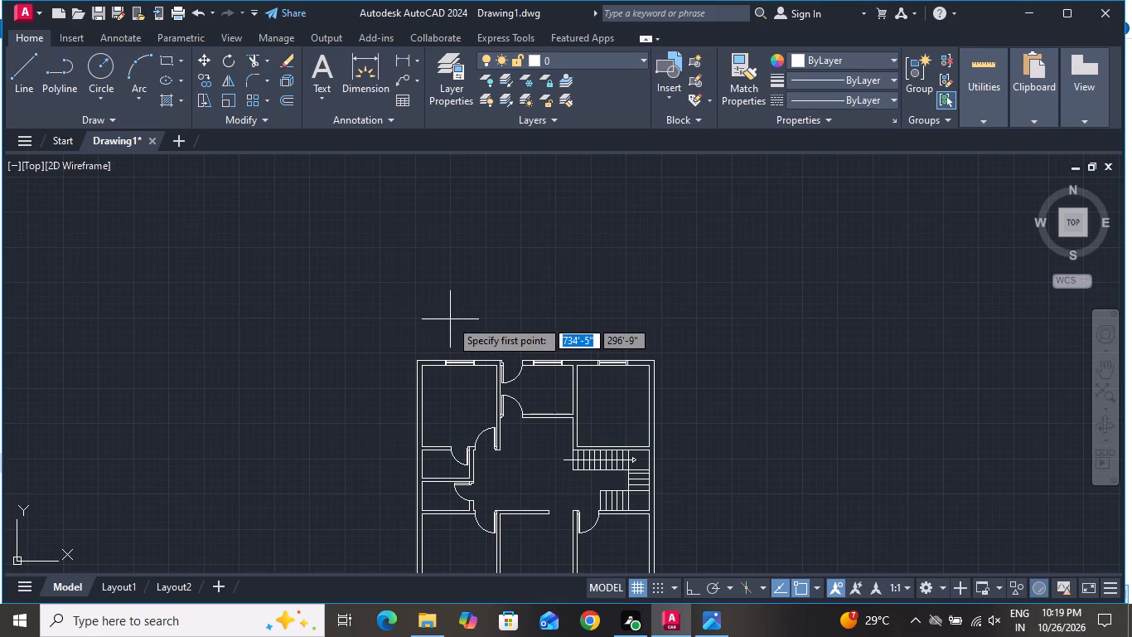
pyautogui.scroll(-1, 450, 319)
pyautogui.scroll(4, 571, 441)
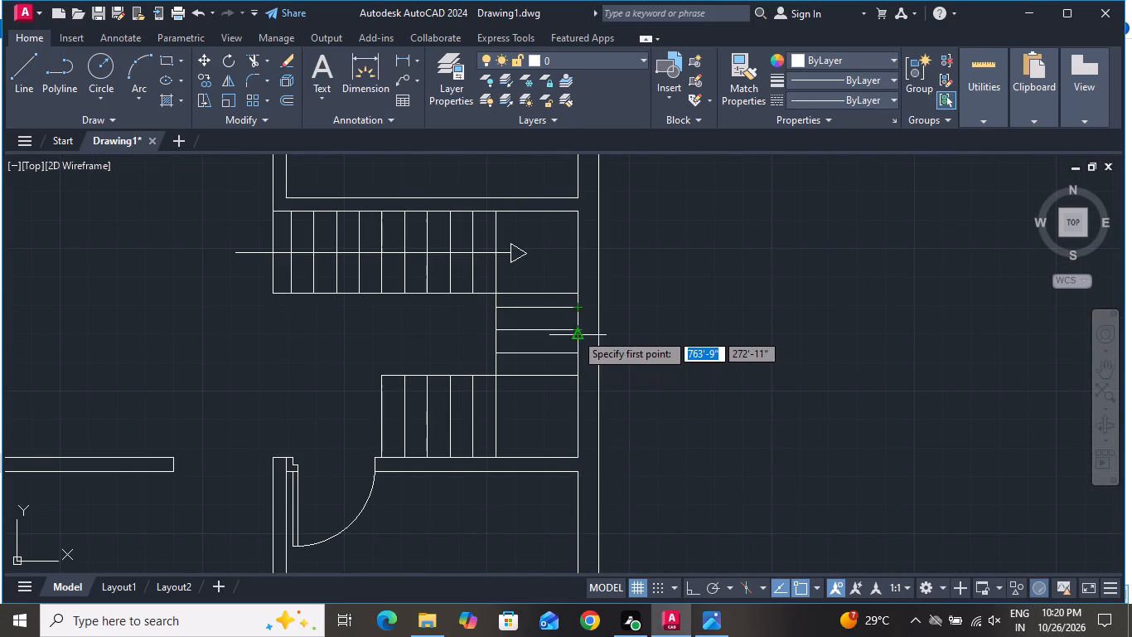
pyautogui.click(575, 333)
pyautogui.scroll(3, 598, 340)
pyautogui.click(588, 317)
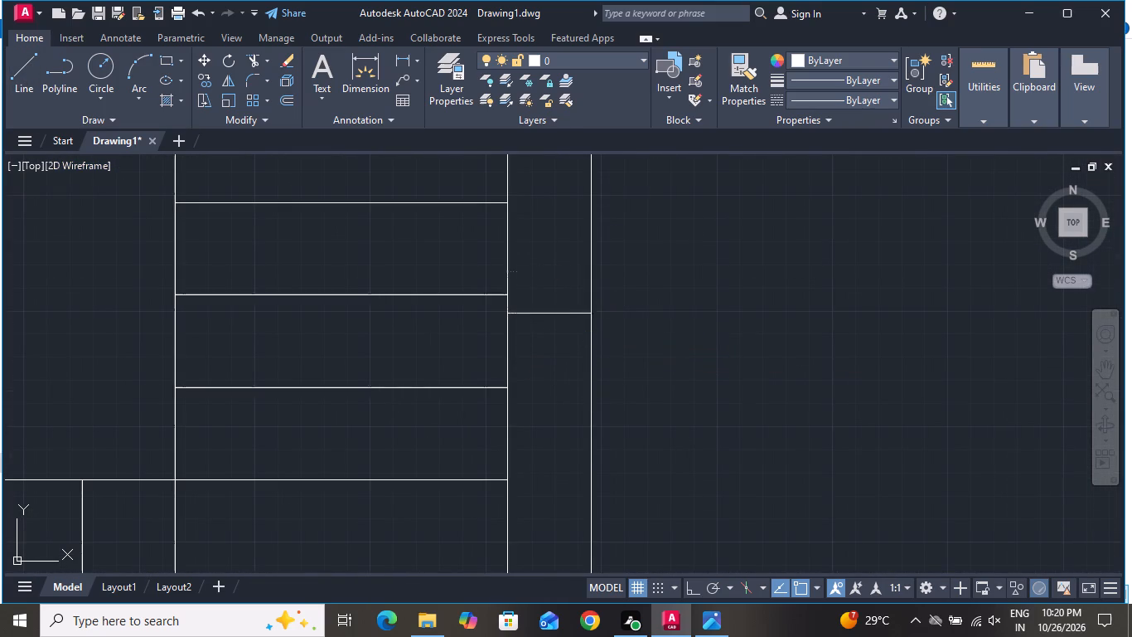
pyautogui.rightClick(587, 315)
pyautogui.click(617, 338)
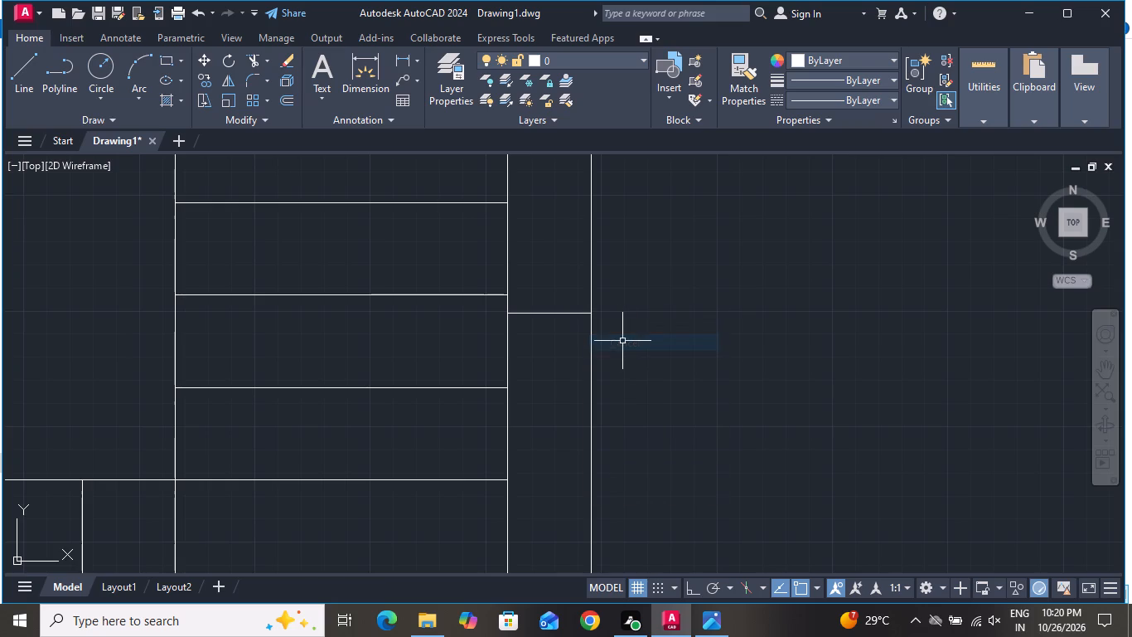
# Offset the horizontal line across the staircase's outer wall 2' above and 2' below to mark the window width.
pyautogui.write('o 2')
pyautogui.press("'")
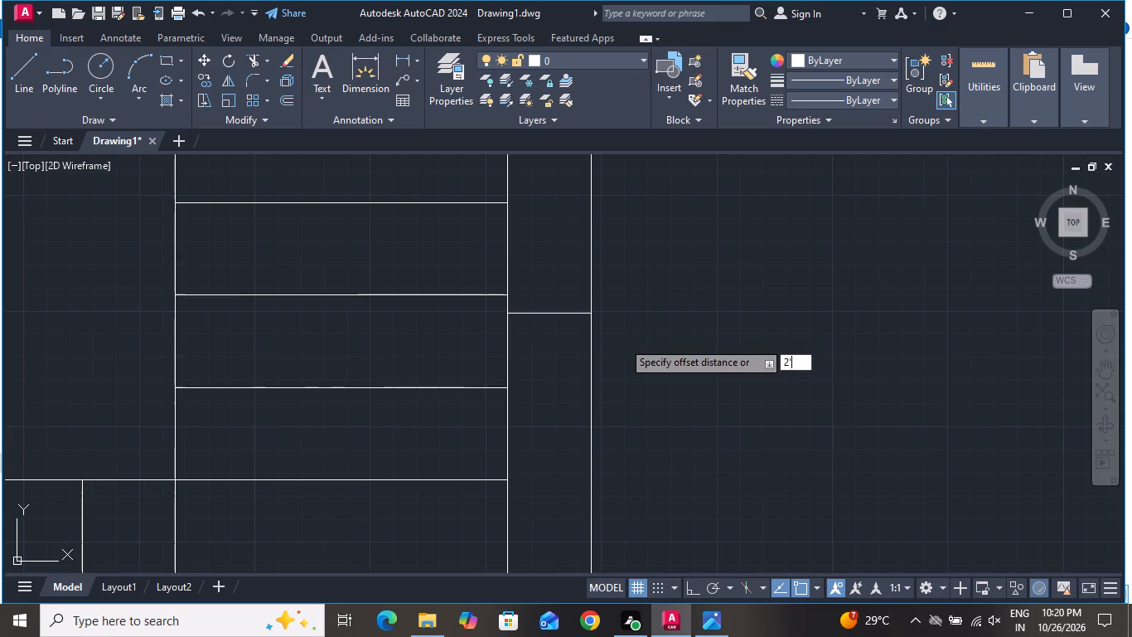
pyautogui.press('Return')
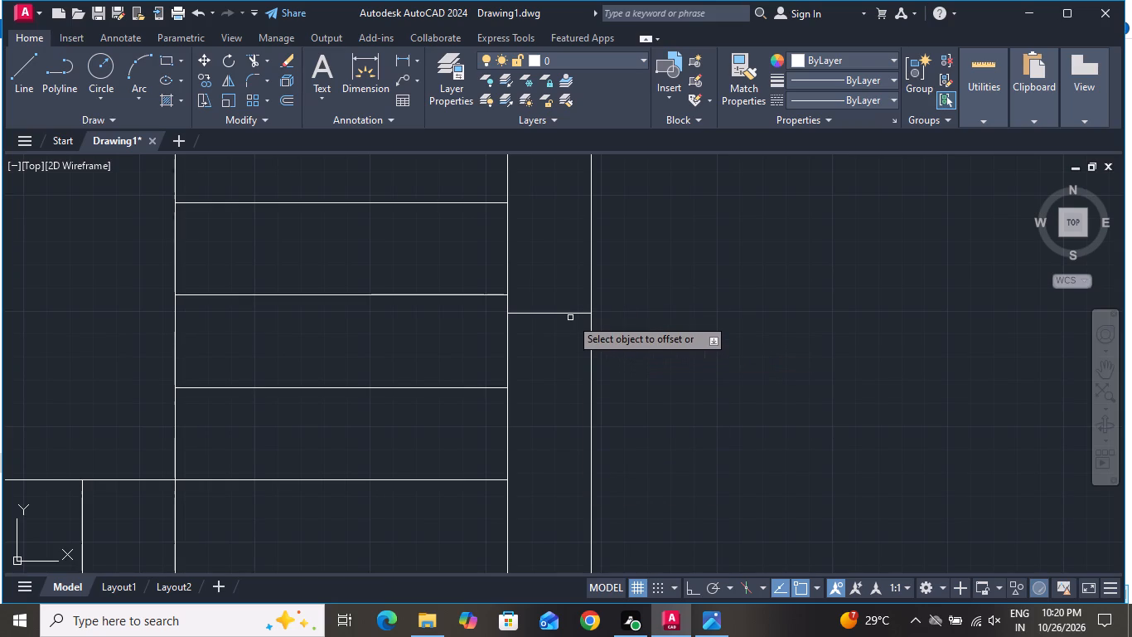
pyautogui.click(570, 316)
pyautogui.click(576, 294)
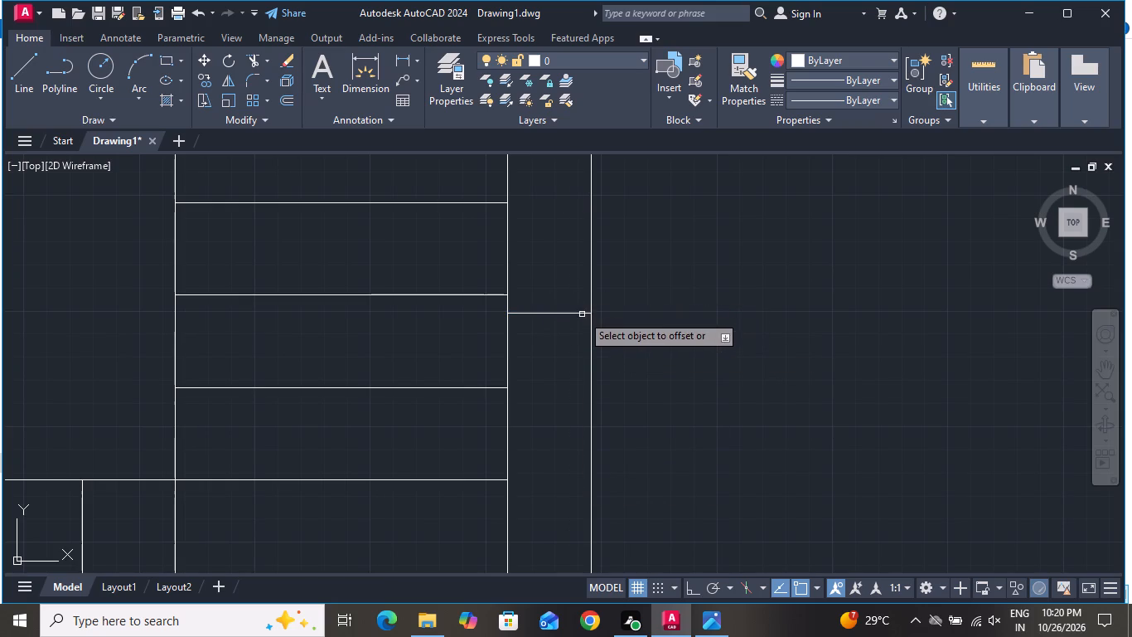
pyautogui.click(583, 314)
pyautogui.click(582, 348)
pyautogui.scroll(-2, 597, 346)
pyautogui.rightClick(617, 354)
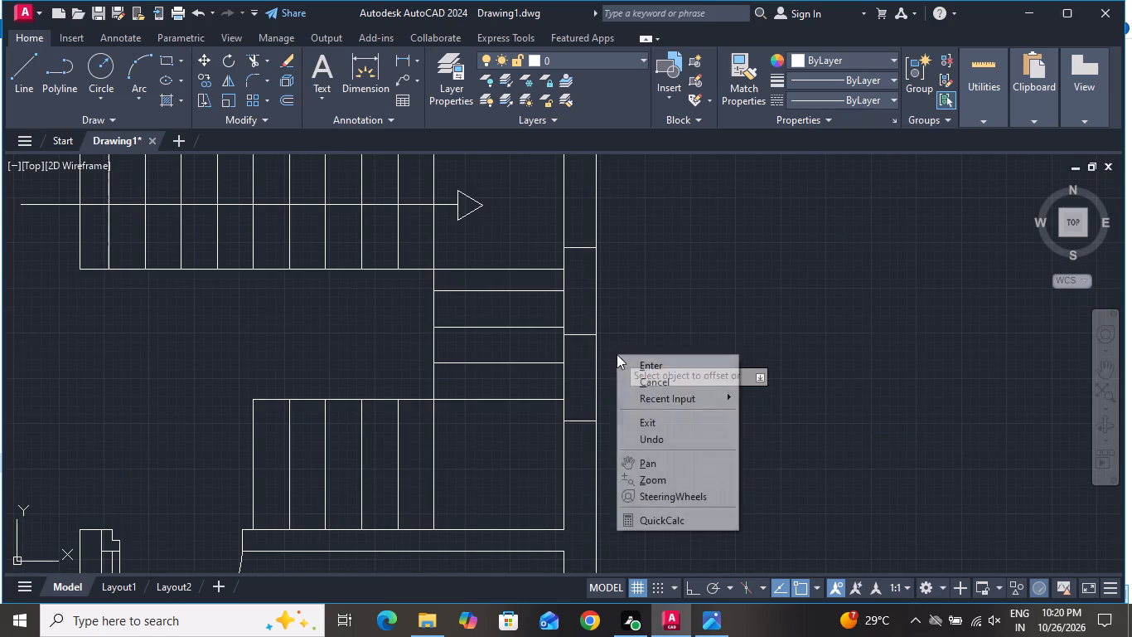
pyautogui.click(635, 377)
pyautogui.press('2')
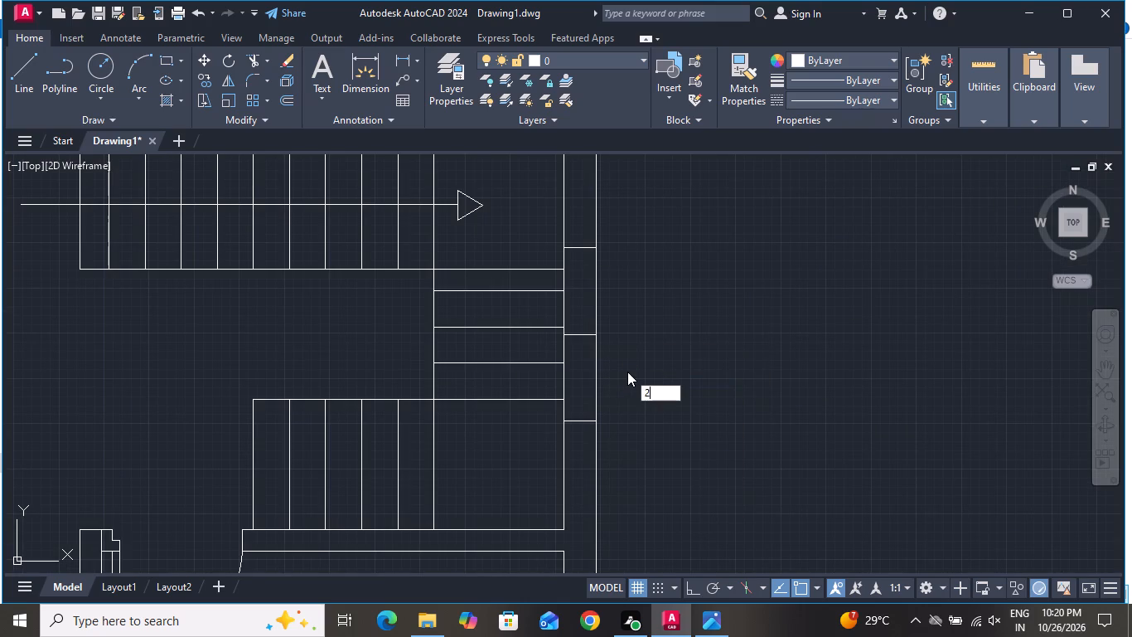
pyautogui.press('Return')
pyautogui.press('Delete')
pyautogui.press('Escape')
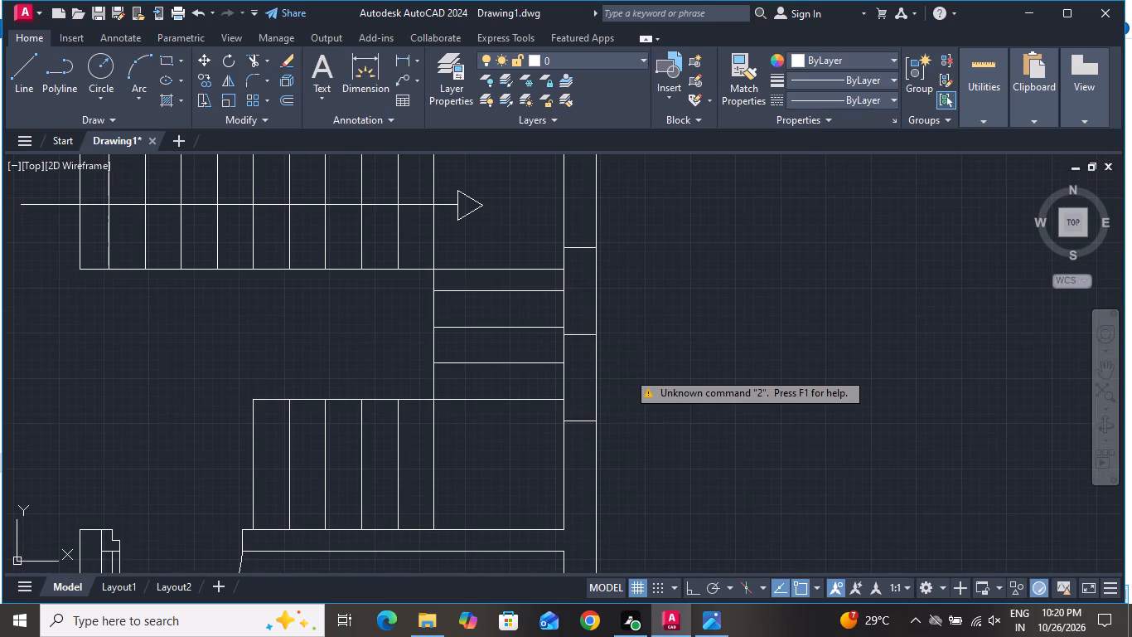
# Offset the staircase window's lower and upper end lines 2" outward to form the frame edges.
pyautogui.write('o 2')
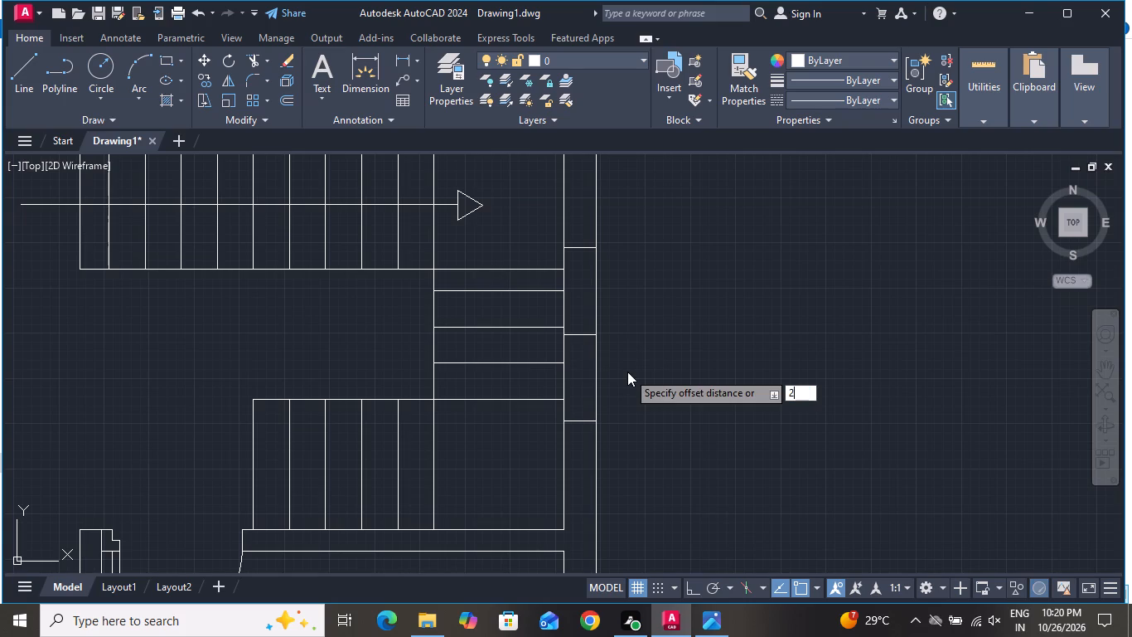
pyautogui.hotkey('shift', '"')
pyautogui.press('Return')
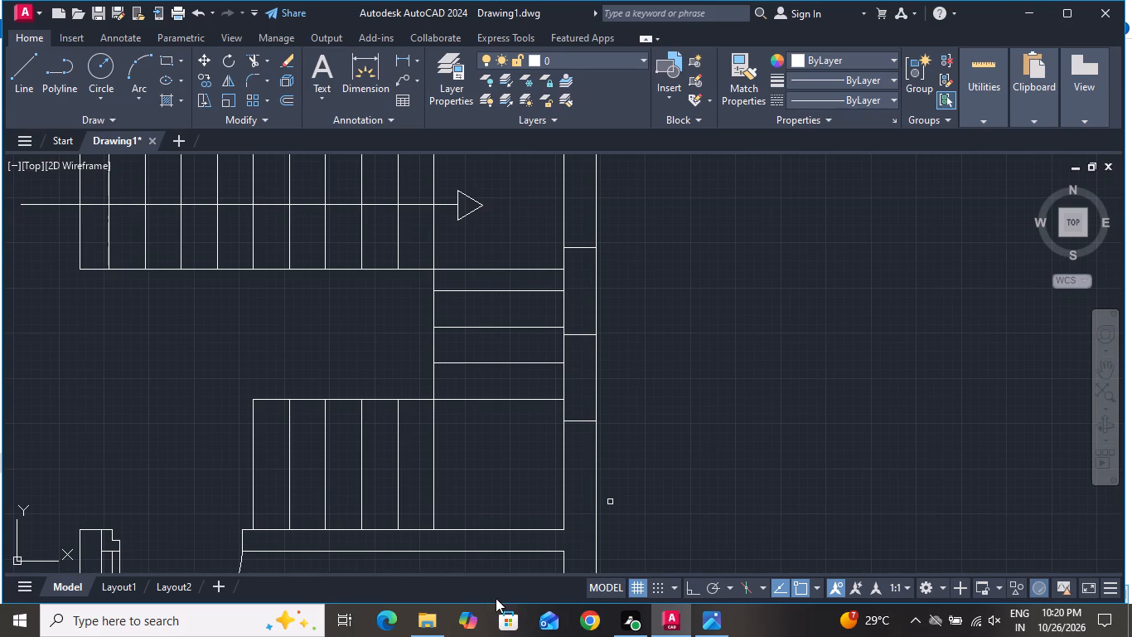
pyautogui.click(588, 423)
pyautogui.click(589, 450)
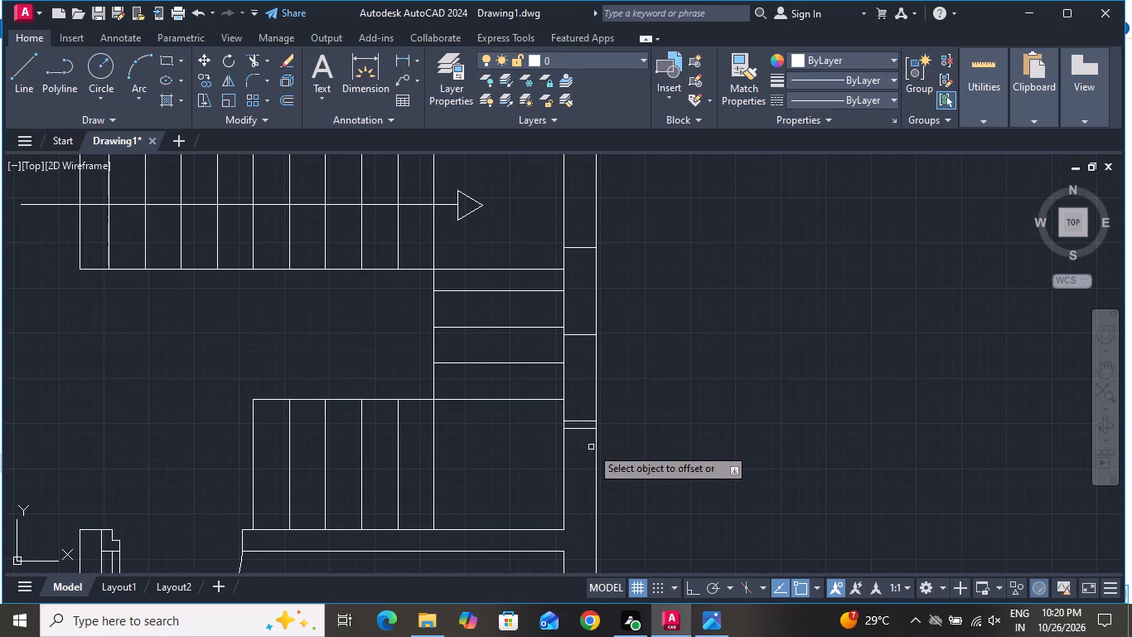
pyautogui.click(586, 249)
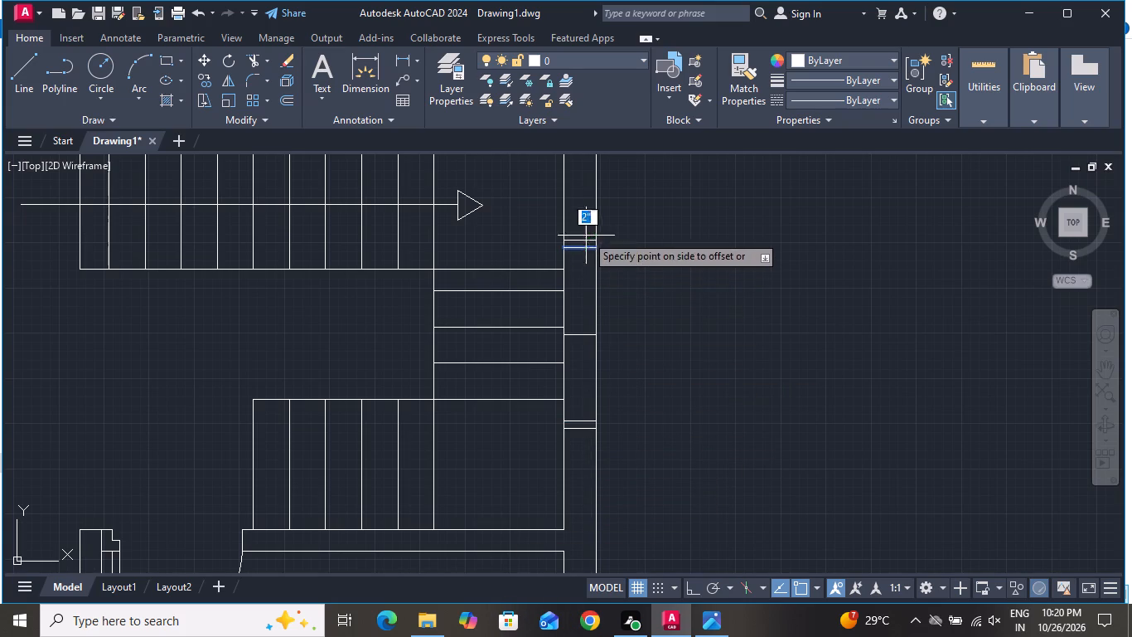
pyautogui.click(591, 222)
pyautogui.rightClick(607, 231)
pyautogui.click(628, 256)
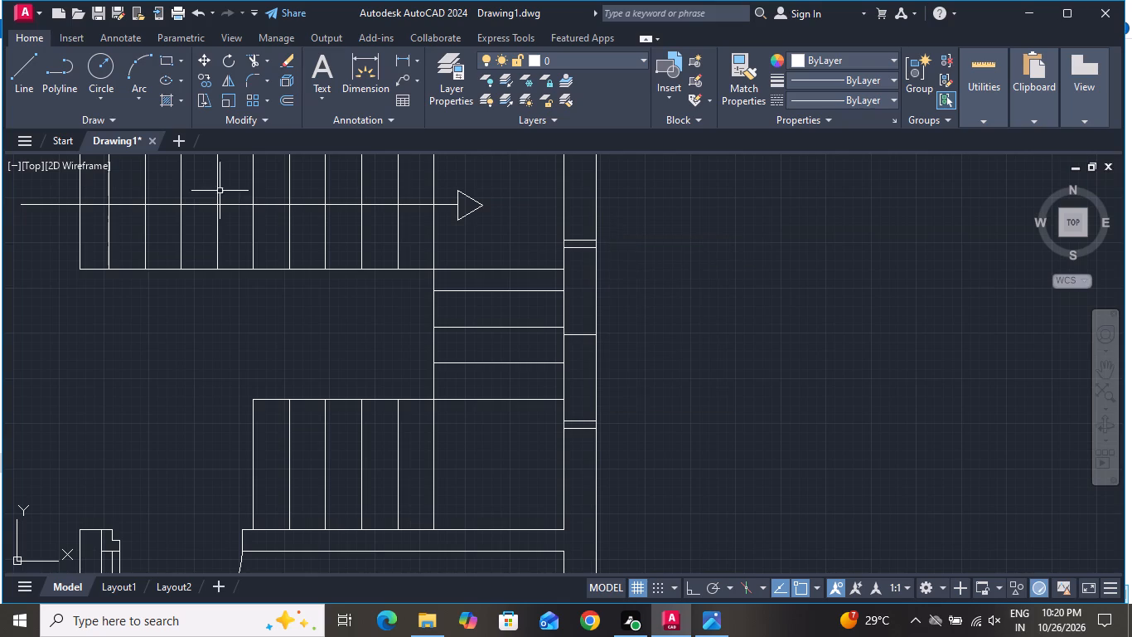
# Draw a vertical line down the middle of the staircase window, joining the midpoints of its lower and upper inner end lines.
pyautogui.click(20, 74)
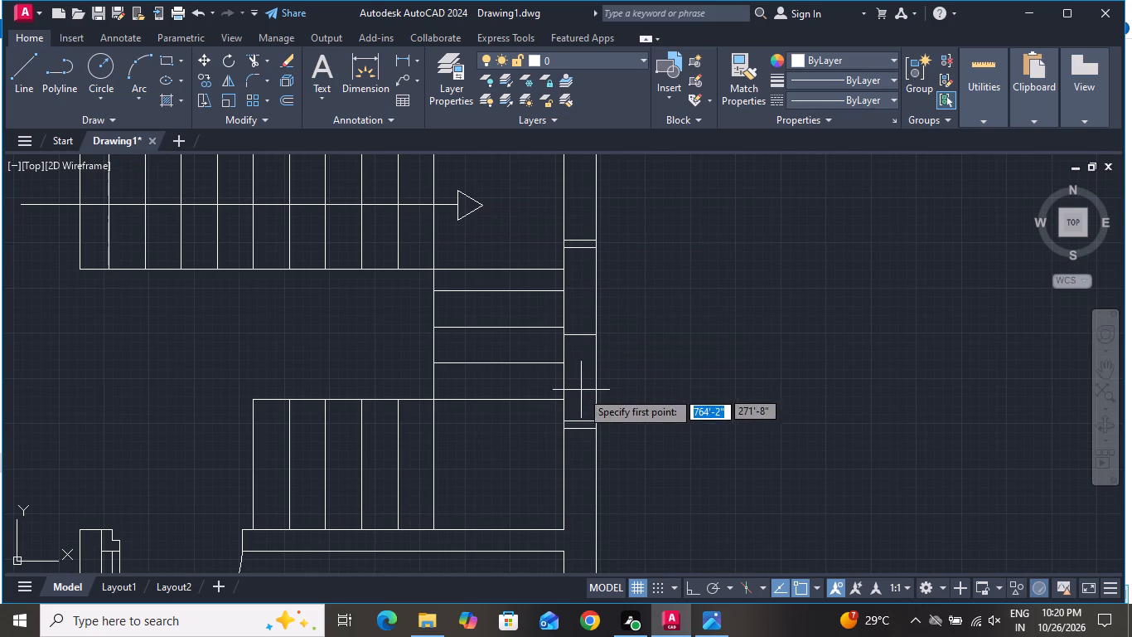
pyautogui.click(583, 418)
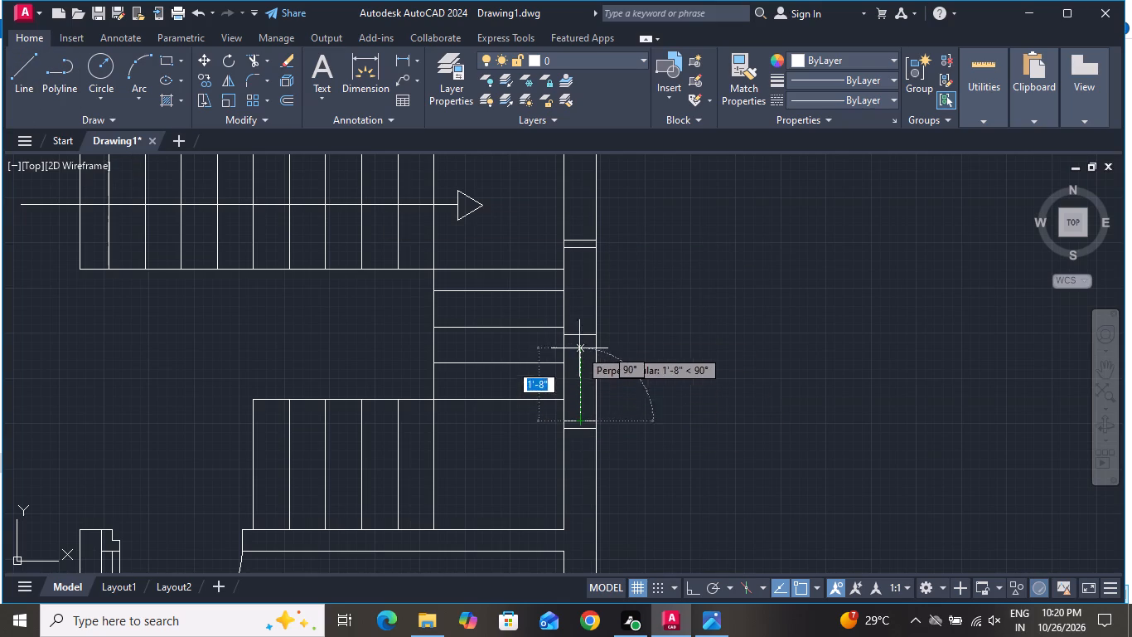
pyautogui.click(578, 244)
pyautogui.rightClick(578, 242)
pyautogui.click(597, 264)
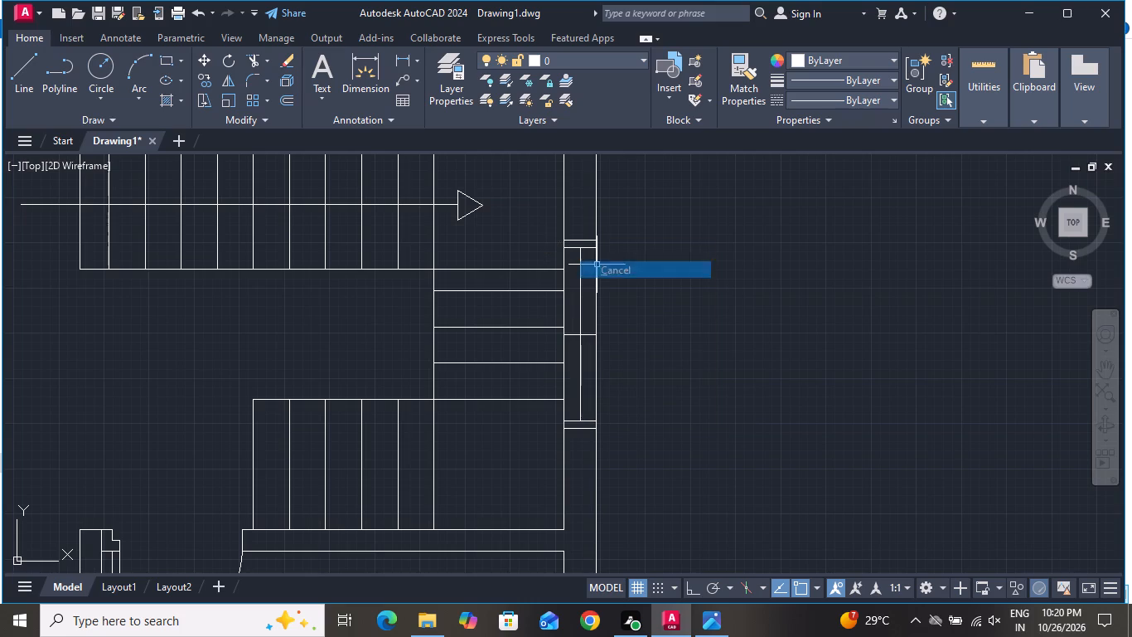
# Offset the staircase window's middle vertical line 1" to each side to form the glass lines.
pyautogui.write('o 1')
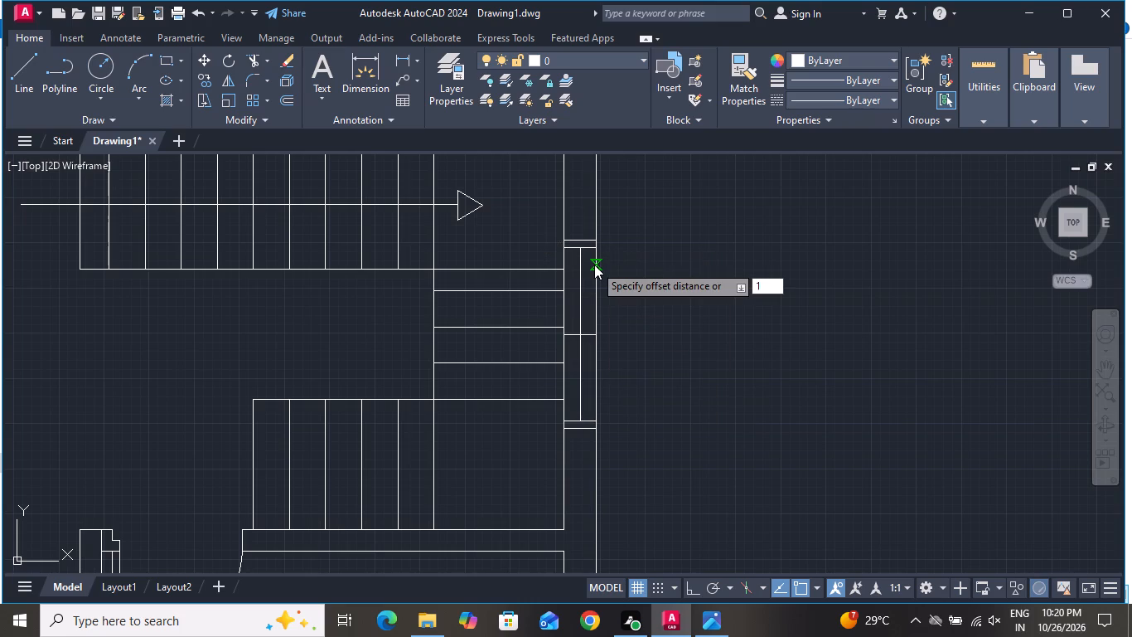
pyautogui.hotkey('shift', '"')
pyautogui.press('Return')
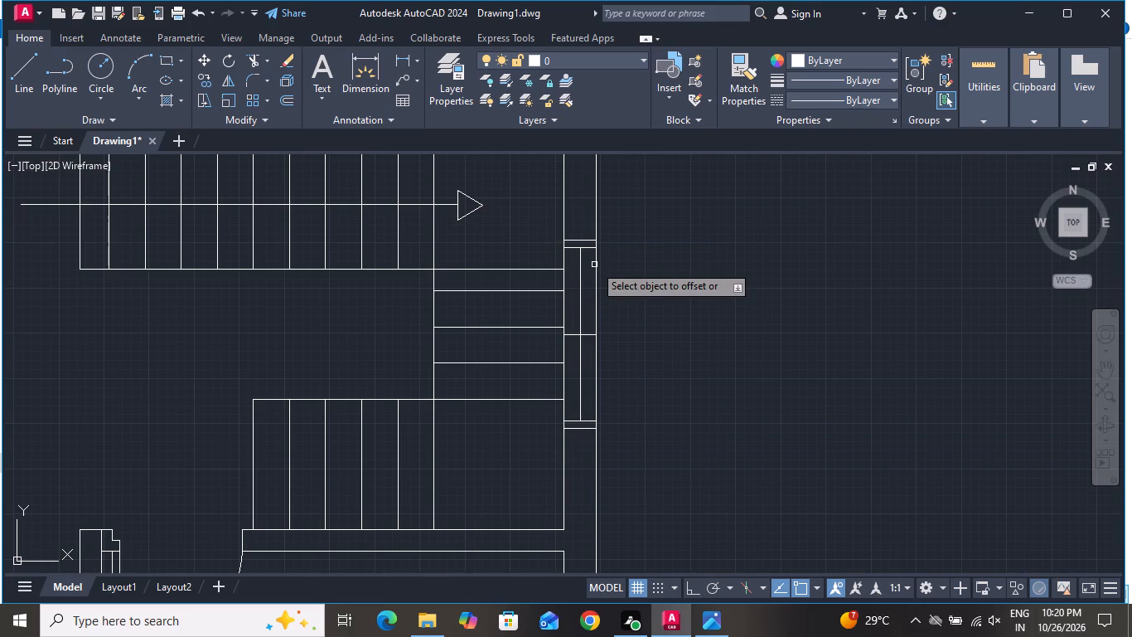
pyautogui.click(580, 302)
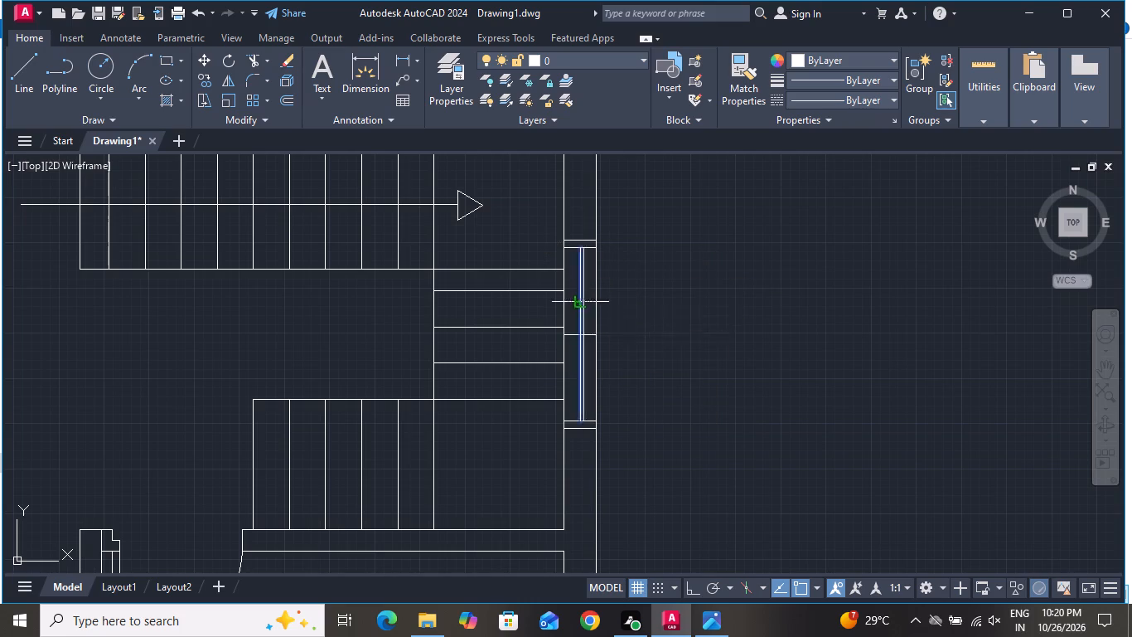
pyautogui.click(622, 302)
pyautogui.scroll(2, 572, 333)
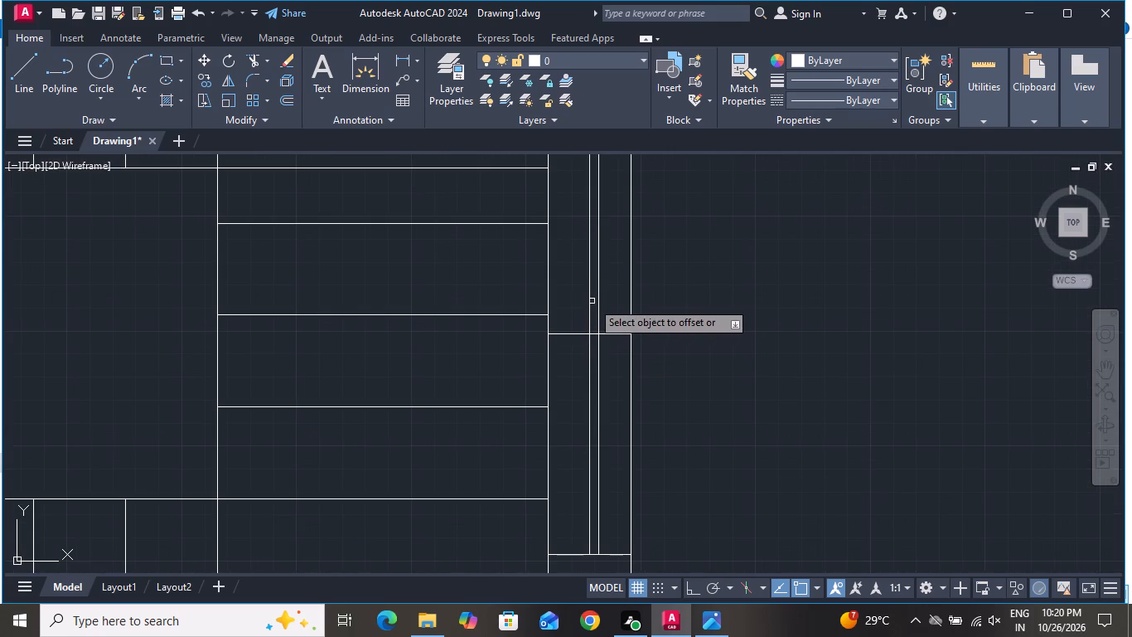
pyautogui.click(592, 299)
pyautogui.click(588, 303)
pyautogui.click(555, 314)
pyautogui.rightClick(557, 314)
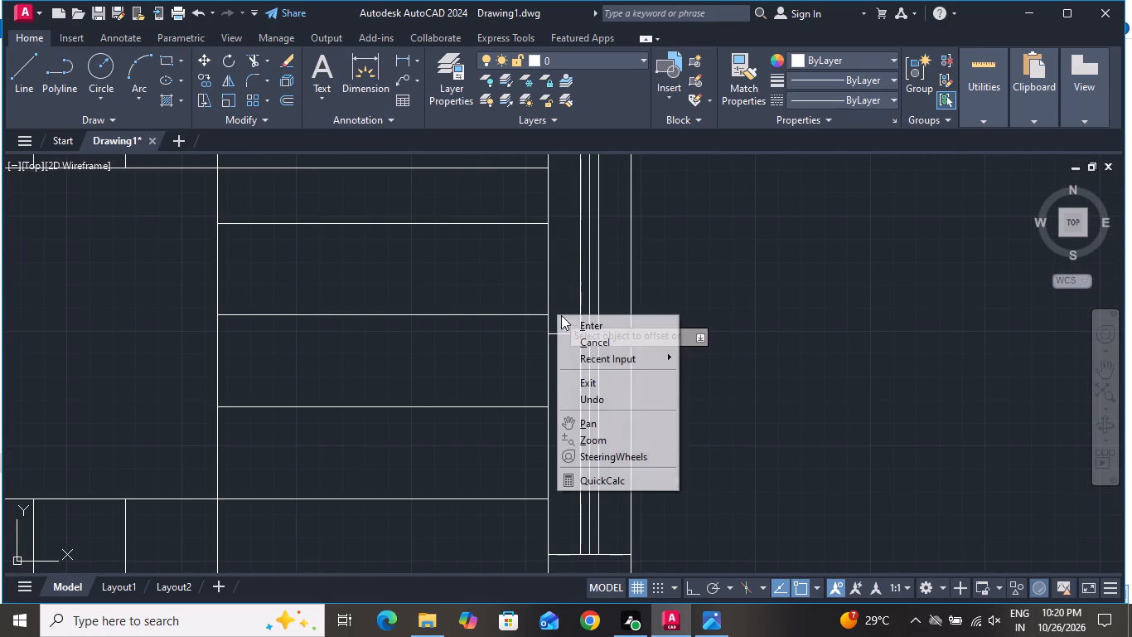
pyautogui.click(583, 333)
# Delete the staircase window's middle vertical line and horizontal centre line, keeping the two offset glass lines.
pyautogui.scroll(3, 595, 330)
pyautogui.click(595, 330)
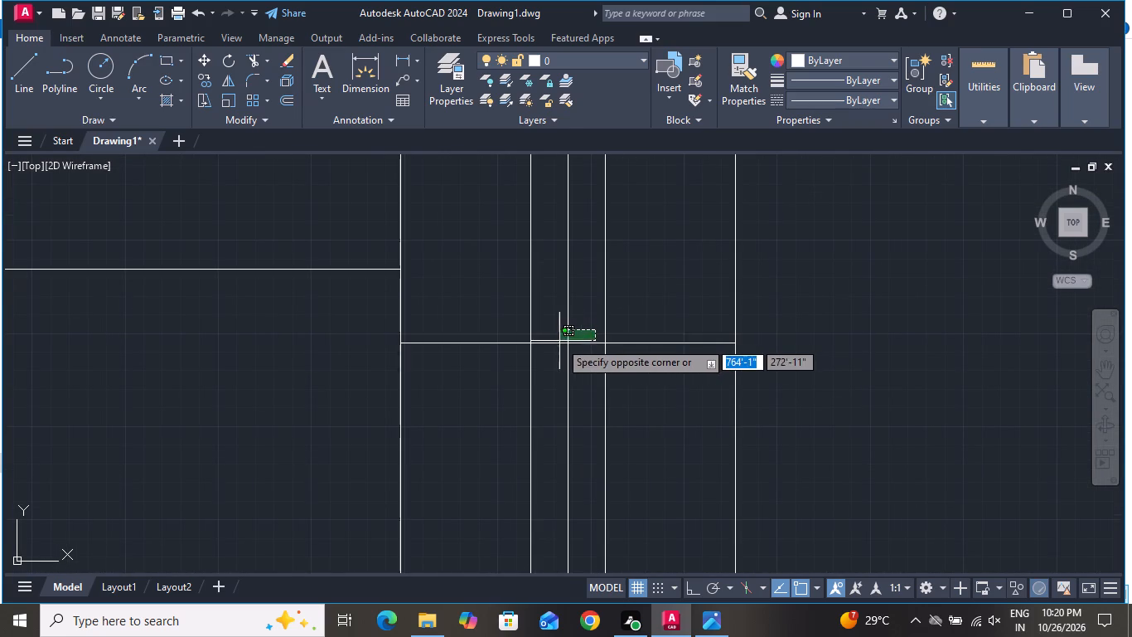
pyautogui.click(560, 372)
pyautogui.press('Delete')
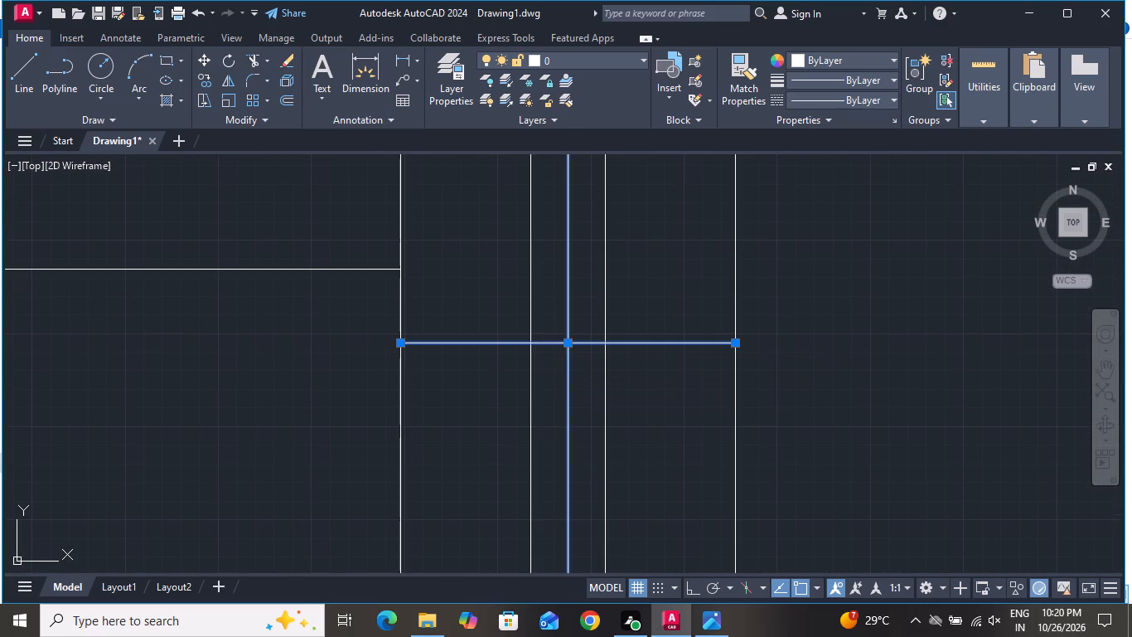
# Draw a horizontal line across the bottom-right room's right outer wall, starting at the inner wall line's midpoint.
pyautogui.scroll(-8, 470, 377)
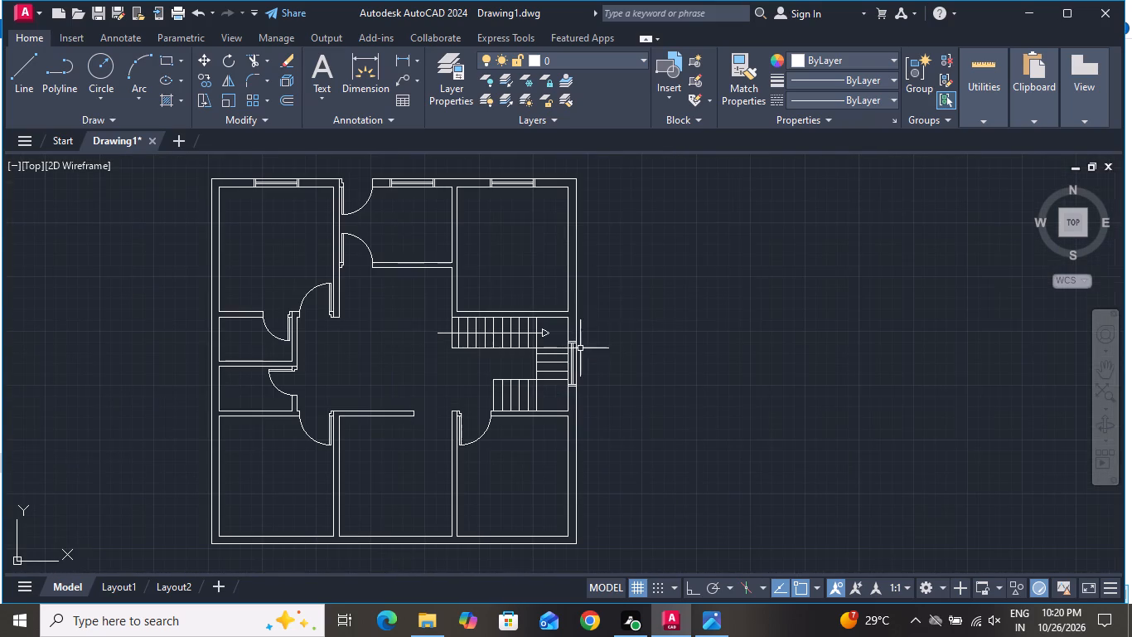
pyautogui.click(29, 56)
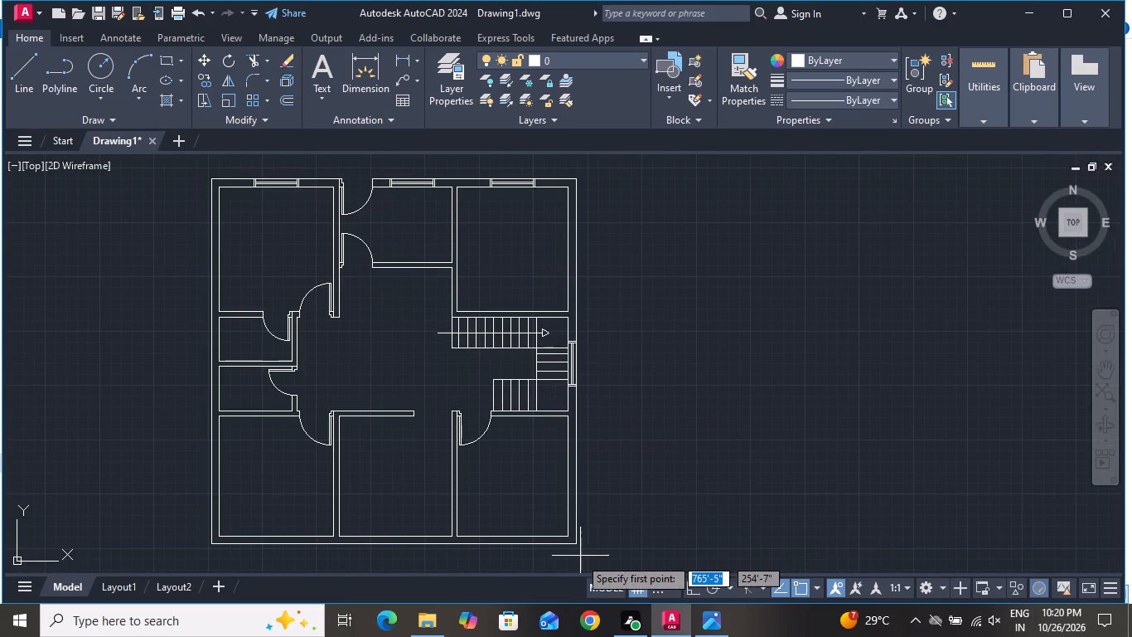
pyautogui.scroll(1, 579, 557)
pyautogui.click(564, 425)
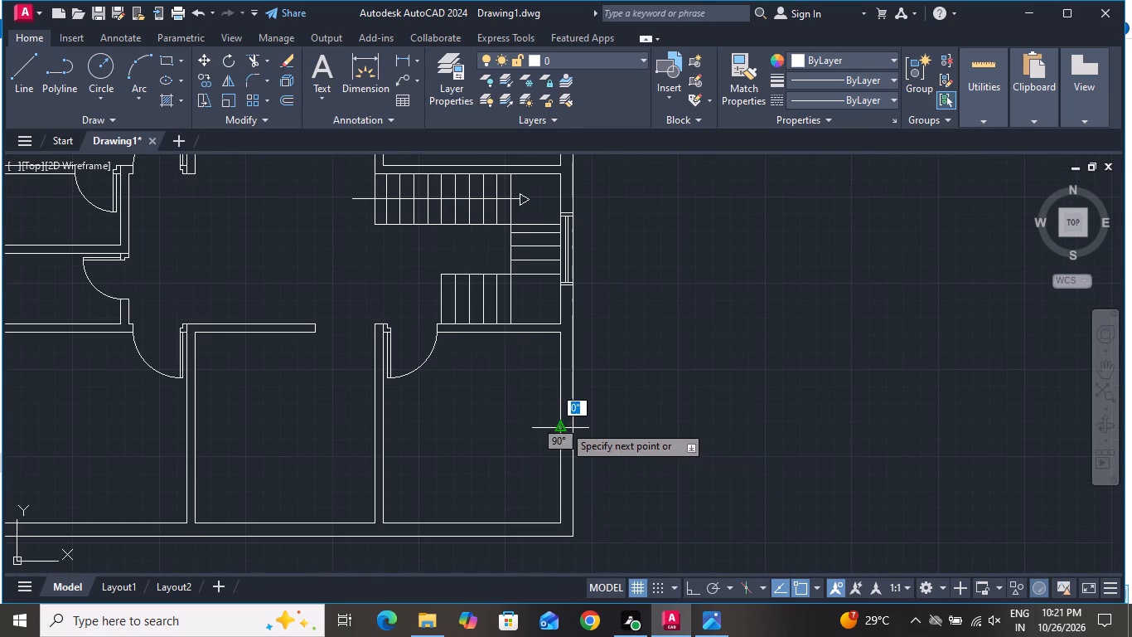
pyautogui.click(578, 425)
pyautogui.rightClick(591, 440)
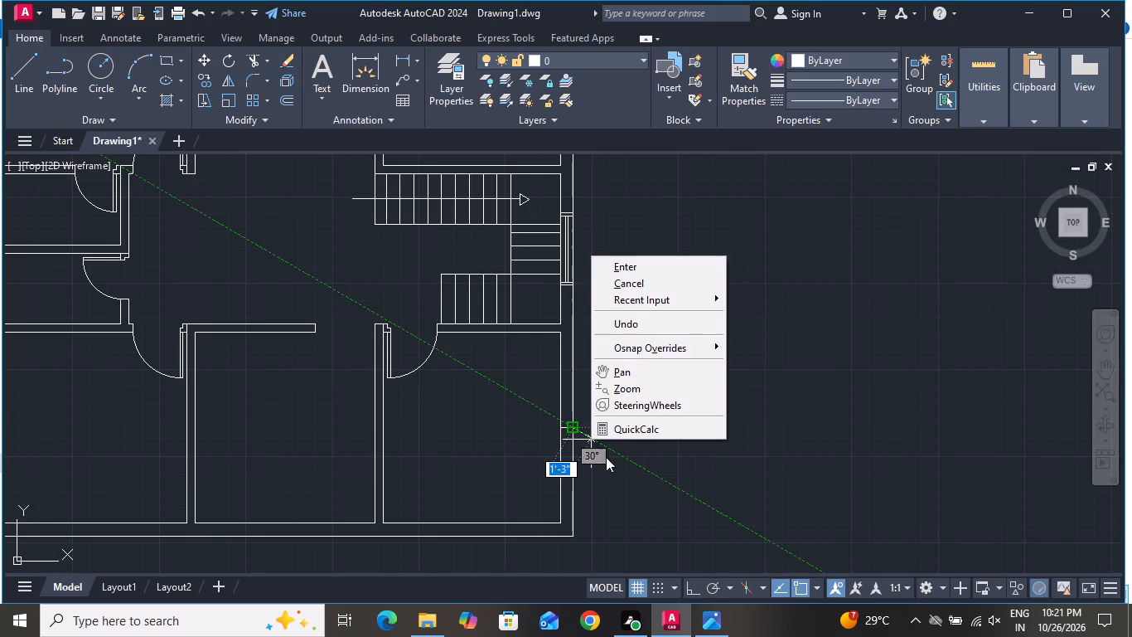
pyautogui.click(628, 284)
# Offset the horizontal line across the bottom-right room's outer wall 2' above and 2' below to mark the window width.
pyautogui.scroll(2, 573, 442)
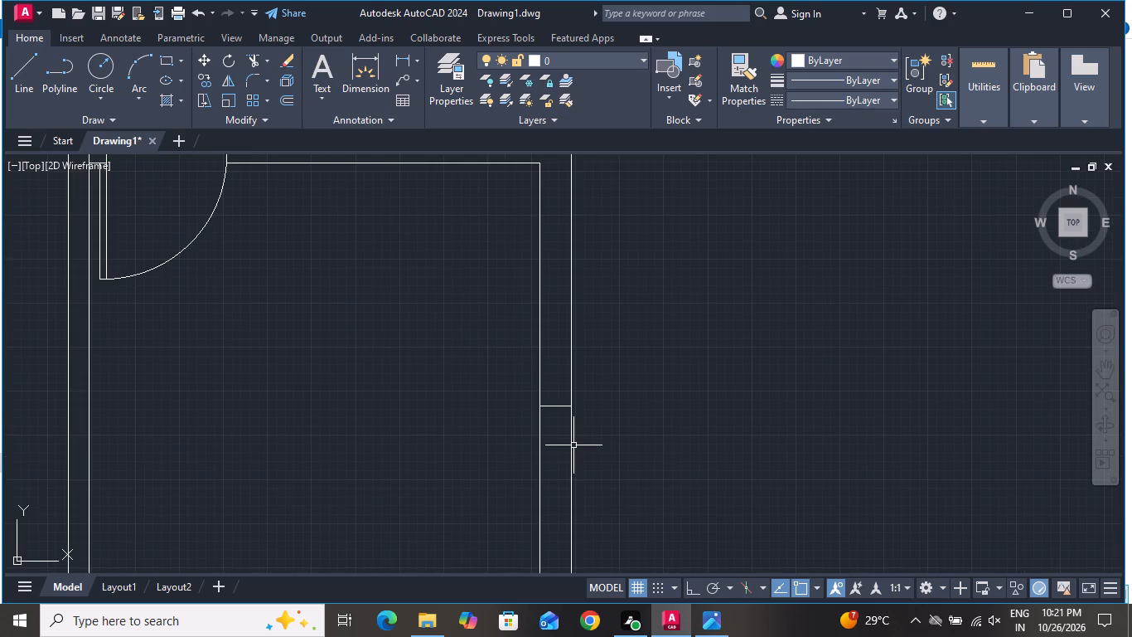
pyautogui.write("o 2'")
pyautogui.press('Return')
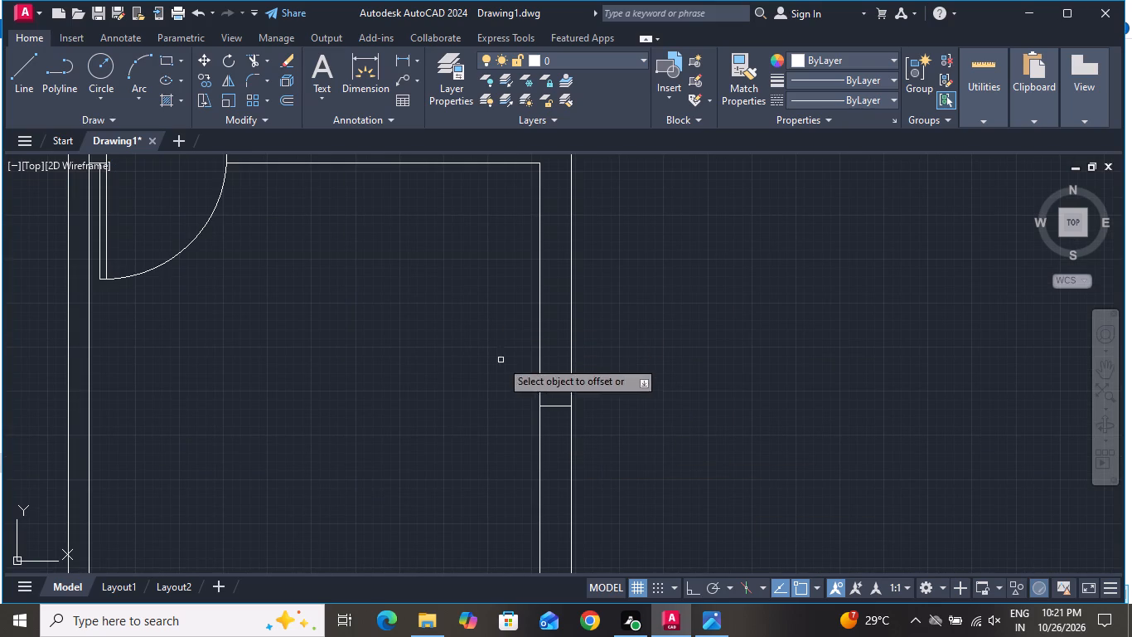
pyautogui.click(556, 406)
pyautogui.click(559, 348)
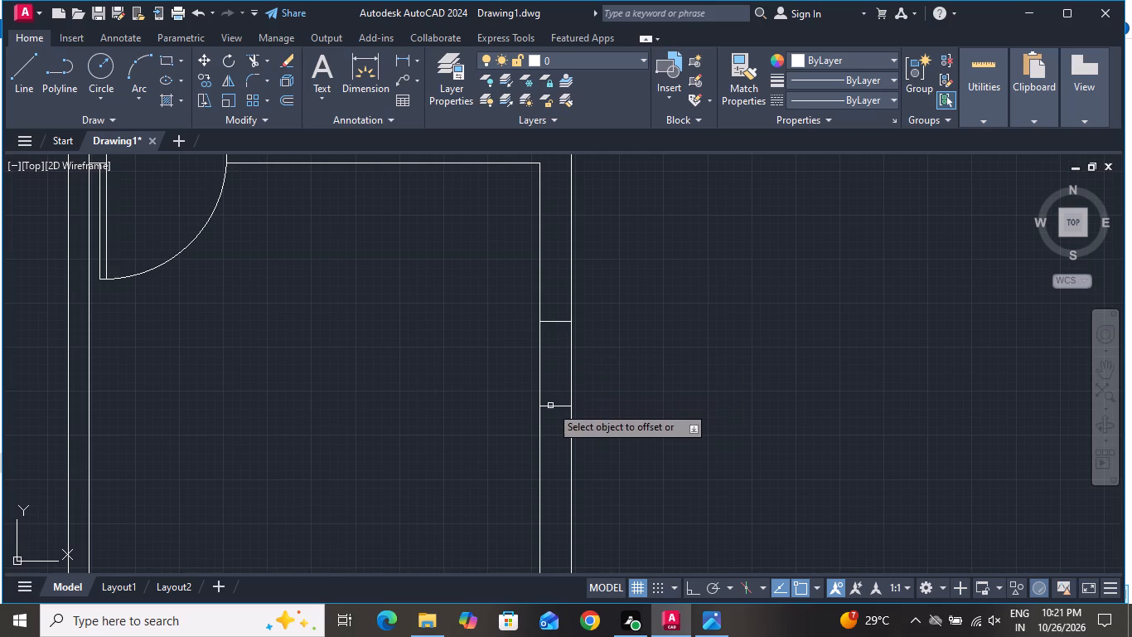
pyautogui.click(550, 405)
pyautogui.click(563, 464)
pyautogui.rightClick(609, 380)
pyautogui.click(629, 410)
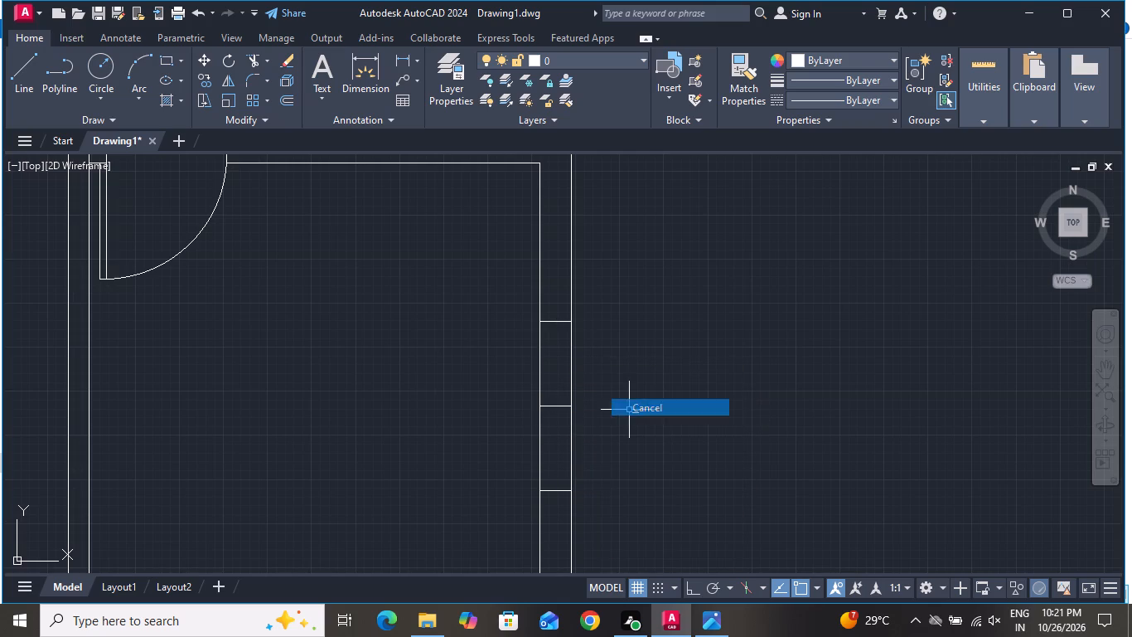
# Offset the bottom-right room window's upper and lower end lines 2" outward to form the frame edges.
pyautogui.write('o')
pyautogui.press('space')
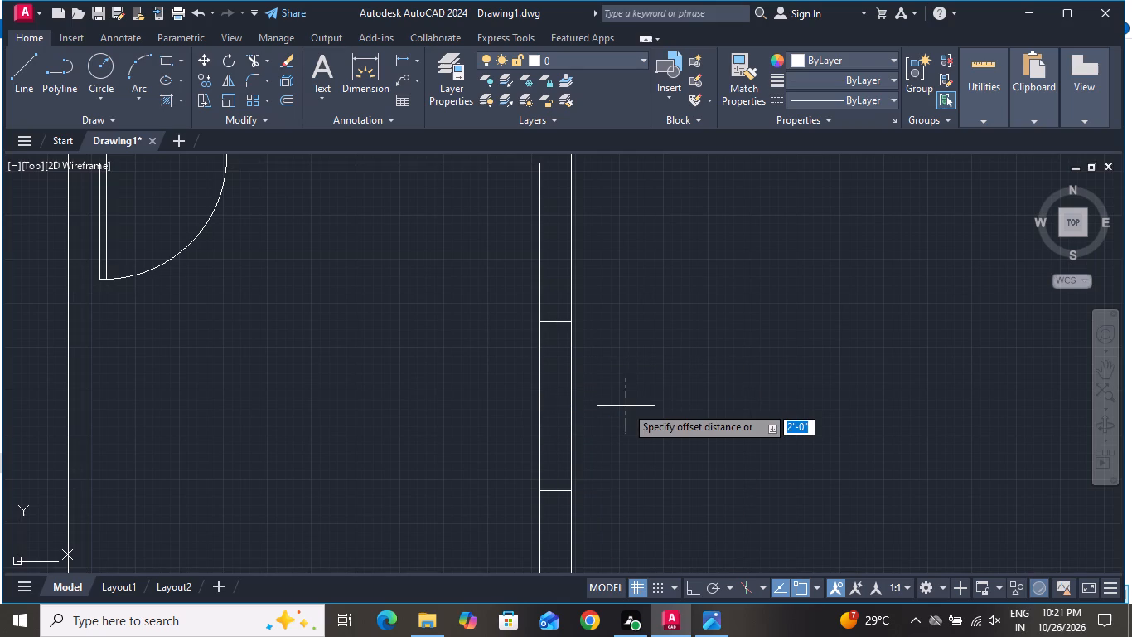
pyautogui.press('2')
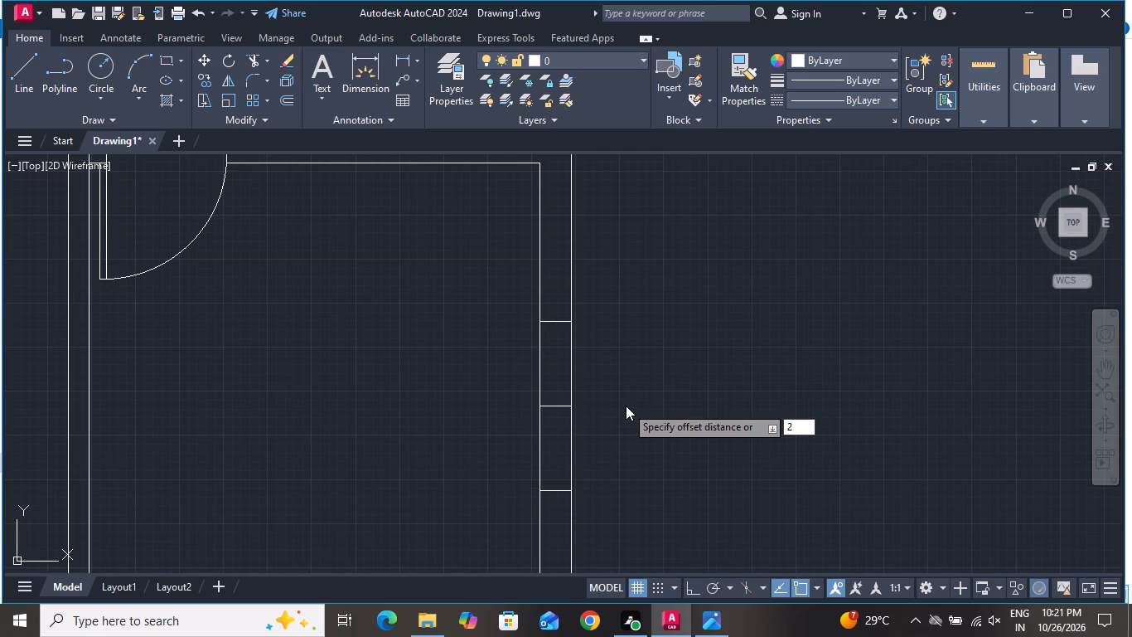
pyautogui.hotkey('shift', '"')
pyautogui.press('Return')
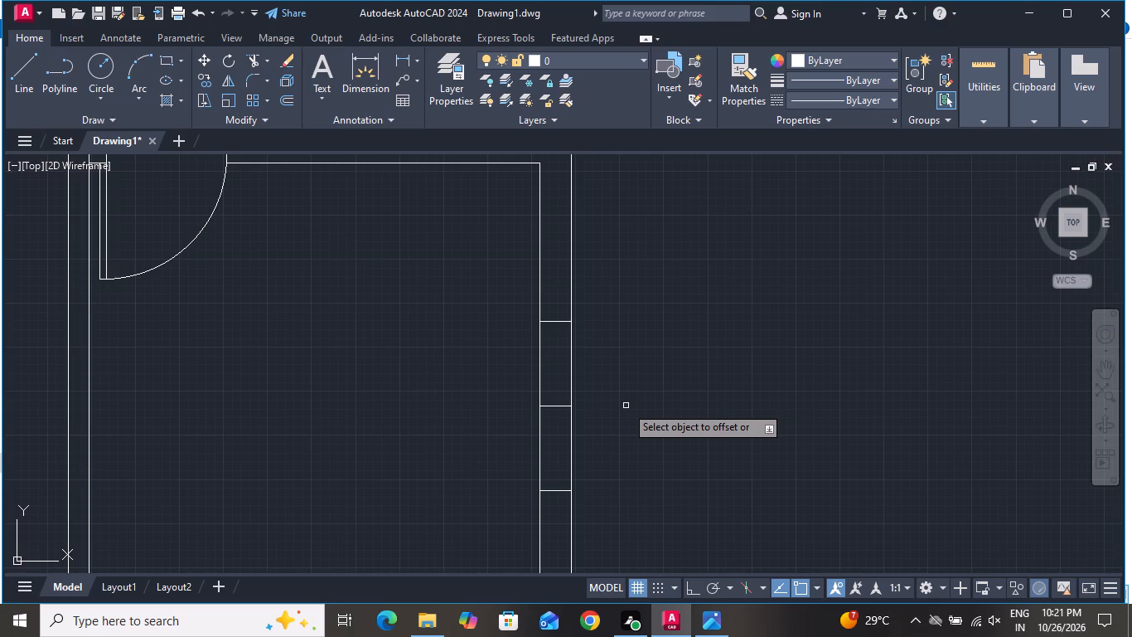
pyautogui.click(558, 322)
pyautogui.click(560, 289)
pyautogui.click(547, 491)
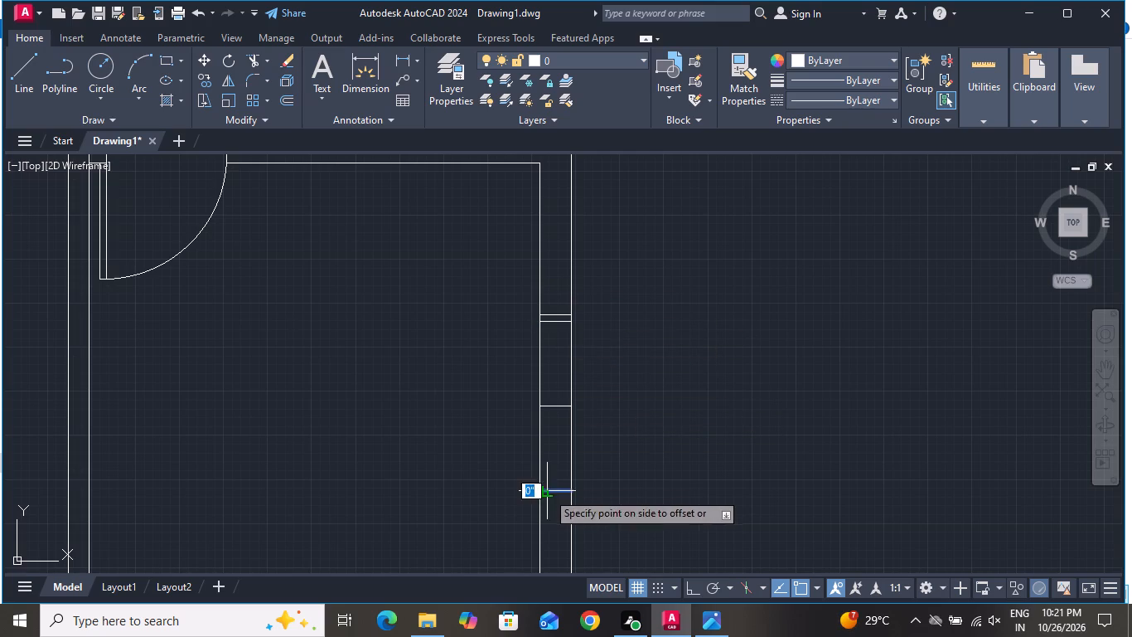
pyautogui.click(551, 518)
pyautogui.moveTo(593, 359); pyautogui.dragTo(581, 365, button='right')
pyautogui.click(605, 392)
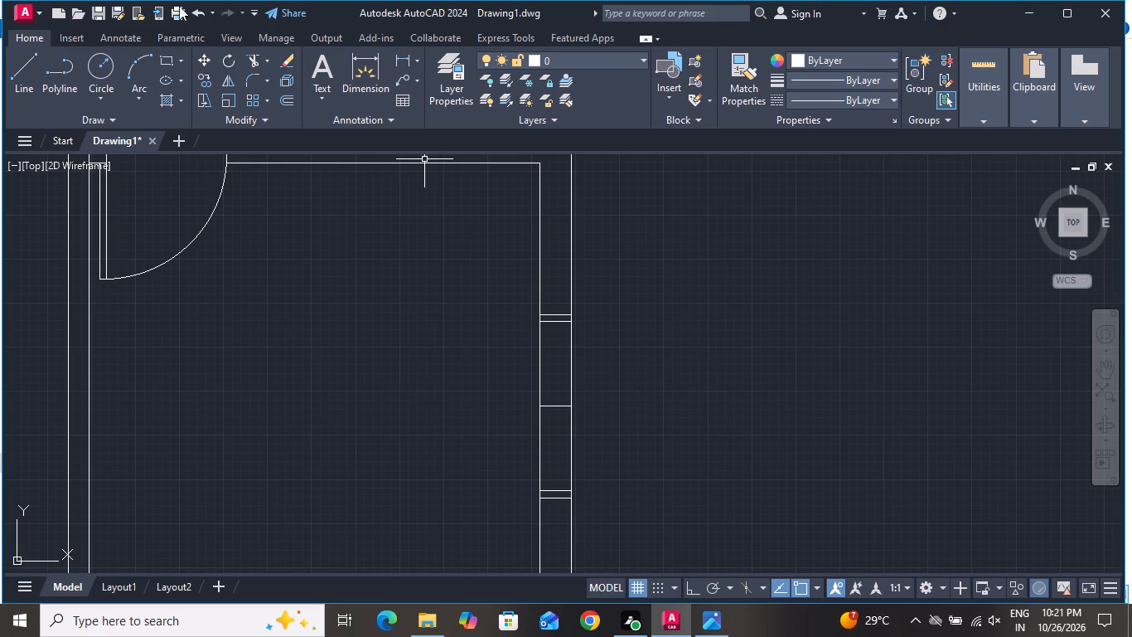
# Draw a vertical line down the middle of the bottom-right room's window, joining the midpoints of its upper and lower inner end lines.
pyautogui.click(34, 75)
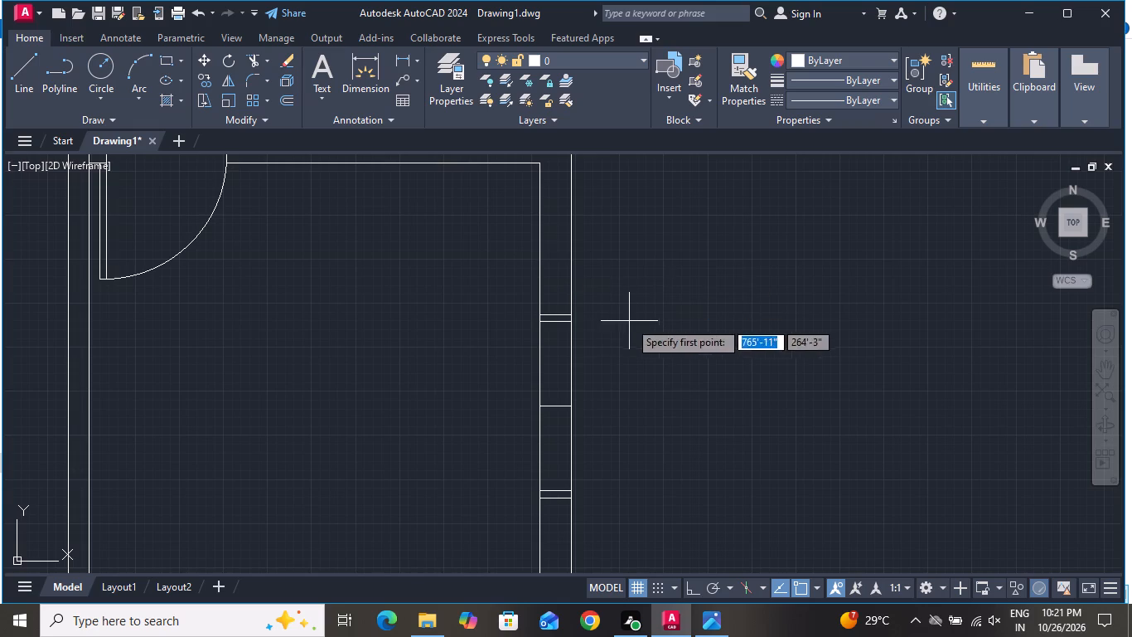
pyautogui.click(554, 322)
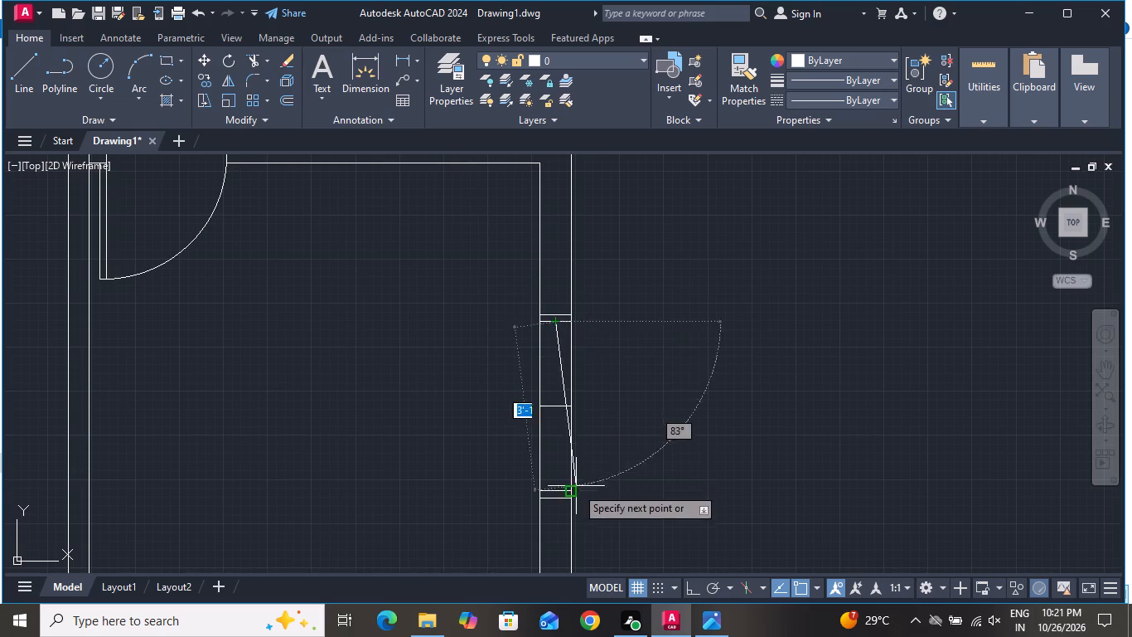
pyautogui.scroll(3, 559, 514)
pyautogui.scroll(-3, 537, 453)
pyautogui.scroll(2, 535, 435)
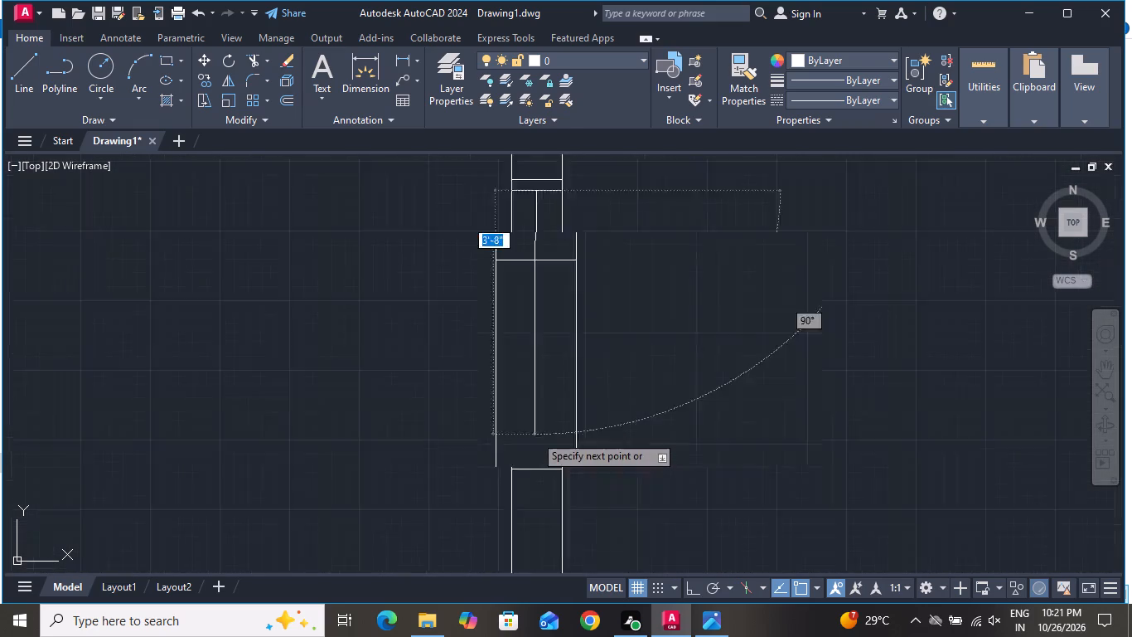
pyautogui.scroll(2, 535, 435)
pyautogui.click(531, 535)
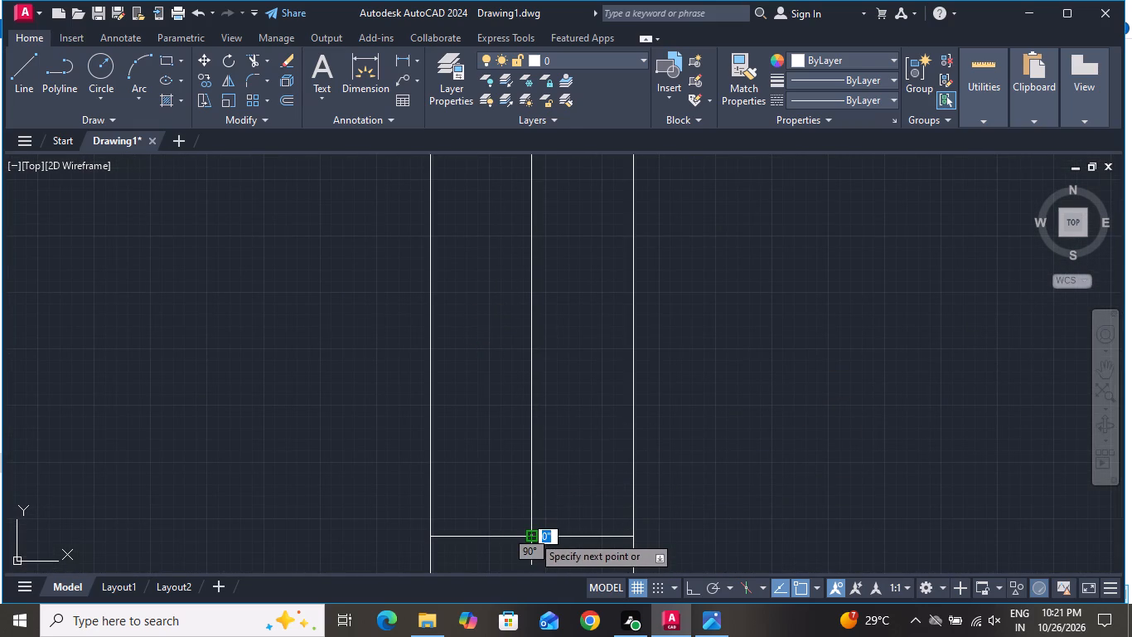
pyautogui.rightClick(532, 535)
pyautogui.click(573, 370)
# Offset the bottom-right room window's middle vertical line 1" to each side to form the glass lines.
pyautogui.scroll(-3, 597, 387)
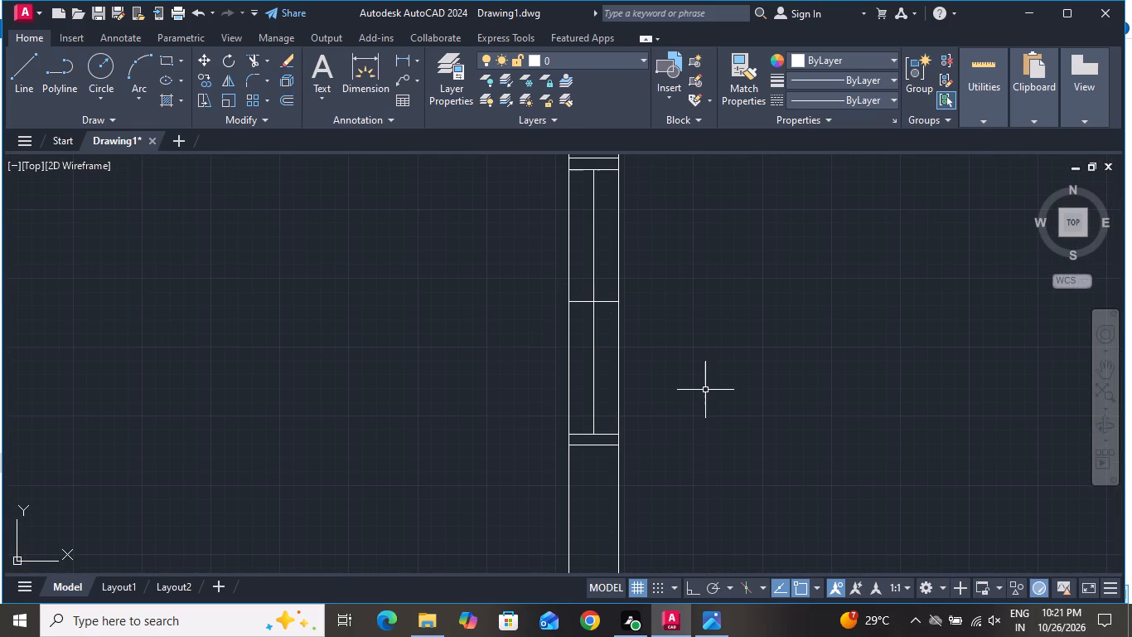
pyautogui.press('o')
pyautogui.press('space')
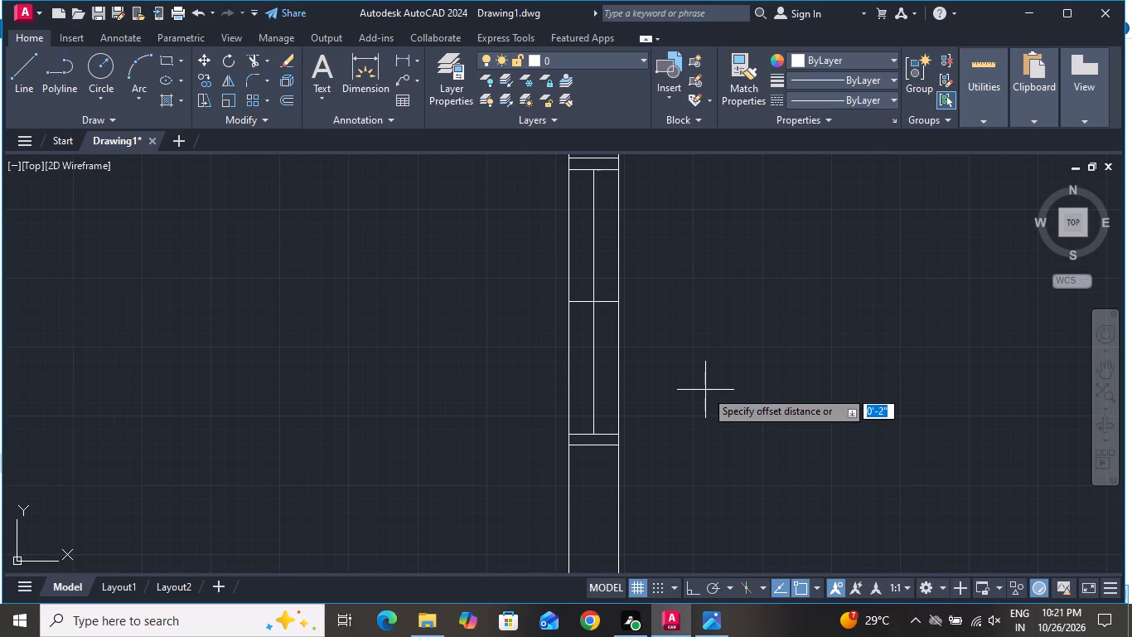
pyautogui.press('1')
pyautogui.hotkey('shift', '"')
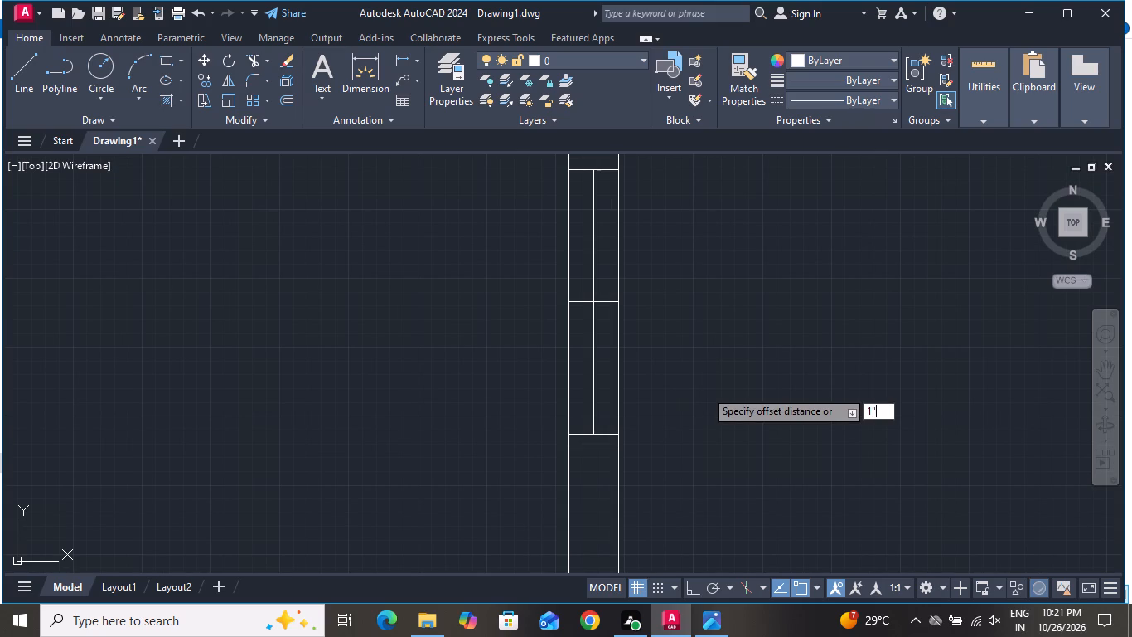
pyautogui.press('Return')
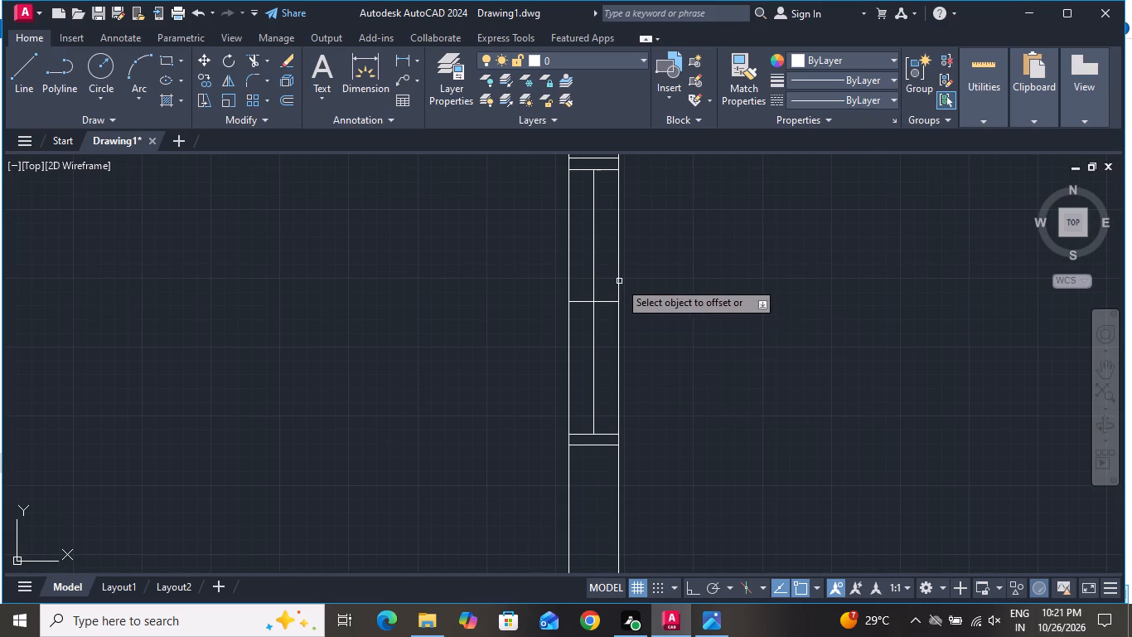
pyautogui.click(594, 274)
pyautogui.click(603, 270)
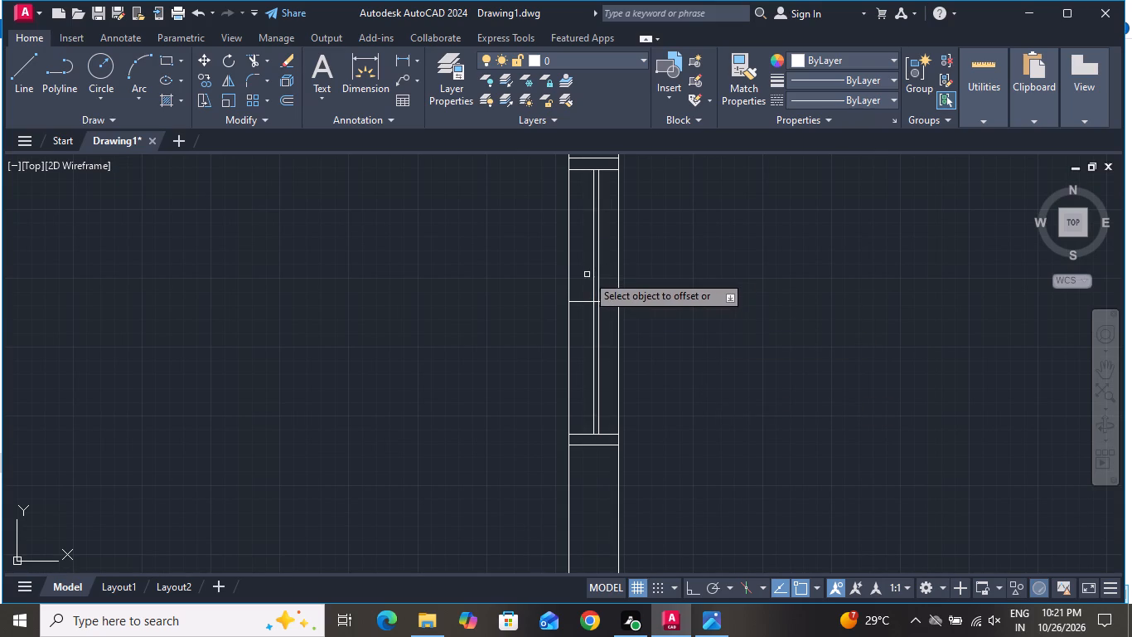
pyautogui.scroll(2, 592, 276)
pyautogui.click(591, 271)
pyautogui.click(544, 272)
pyautogui.rightClick(544, 272)
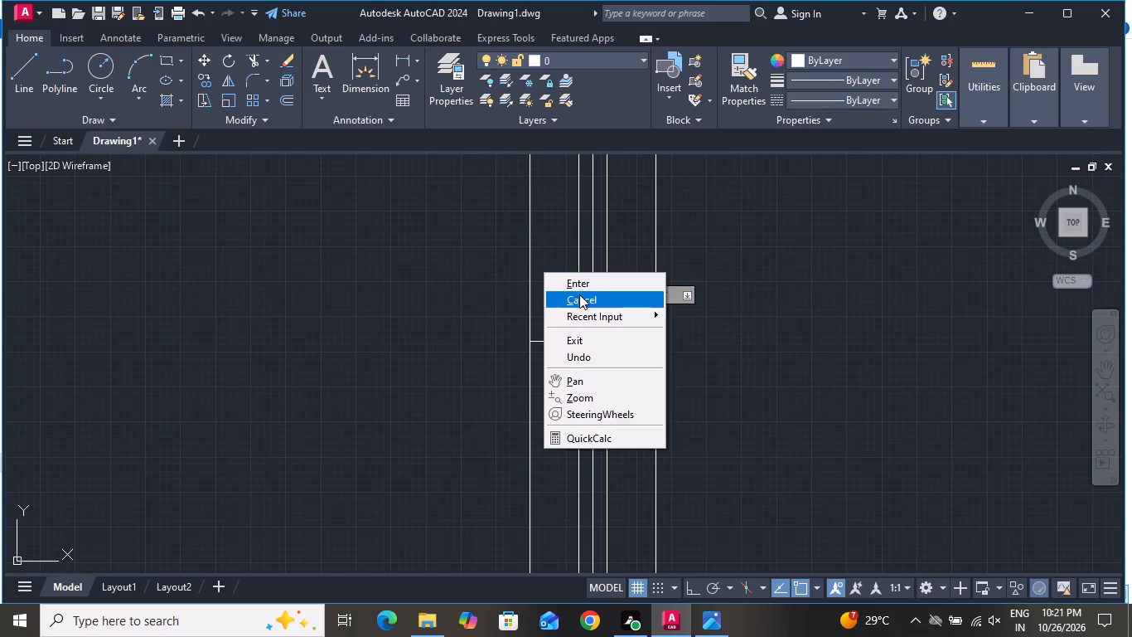
pyautogui.click(584, 304)
# Delete the middle vertical line and the horizontal guide line of the window in the bottom-right room's east wall.
pyautogui.scroll(3, 588, 328)
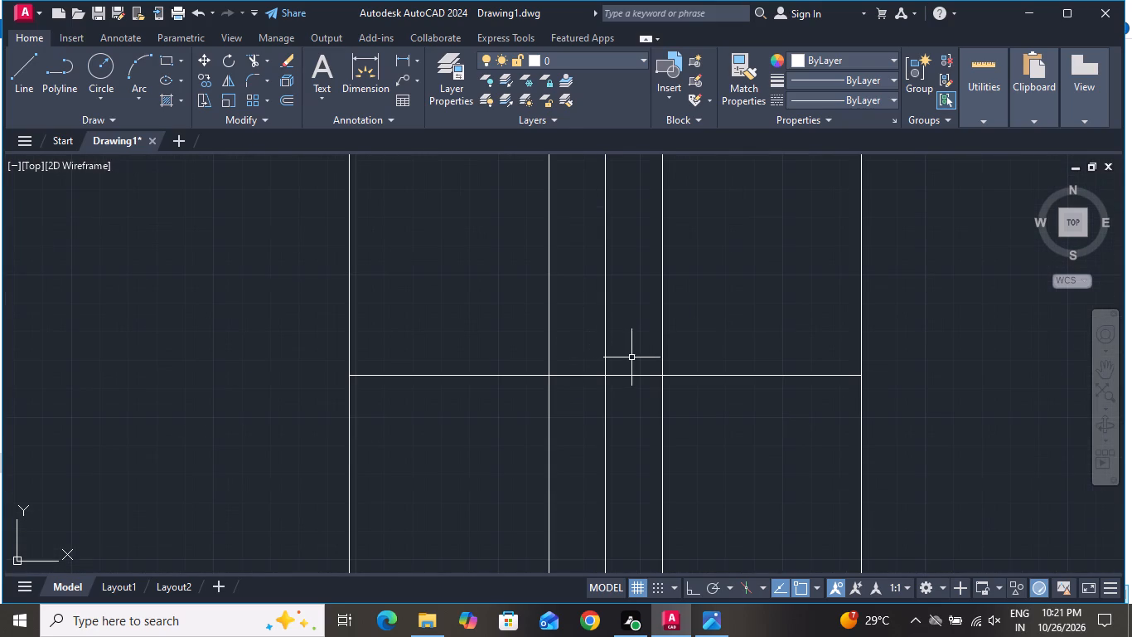
pyautogui.click(631, 356)
pyautogui.click(574, 406)
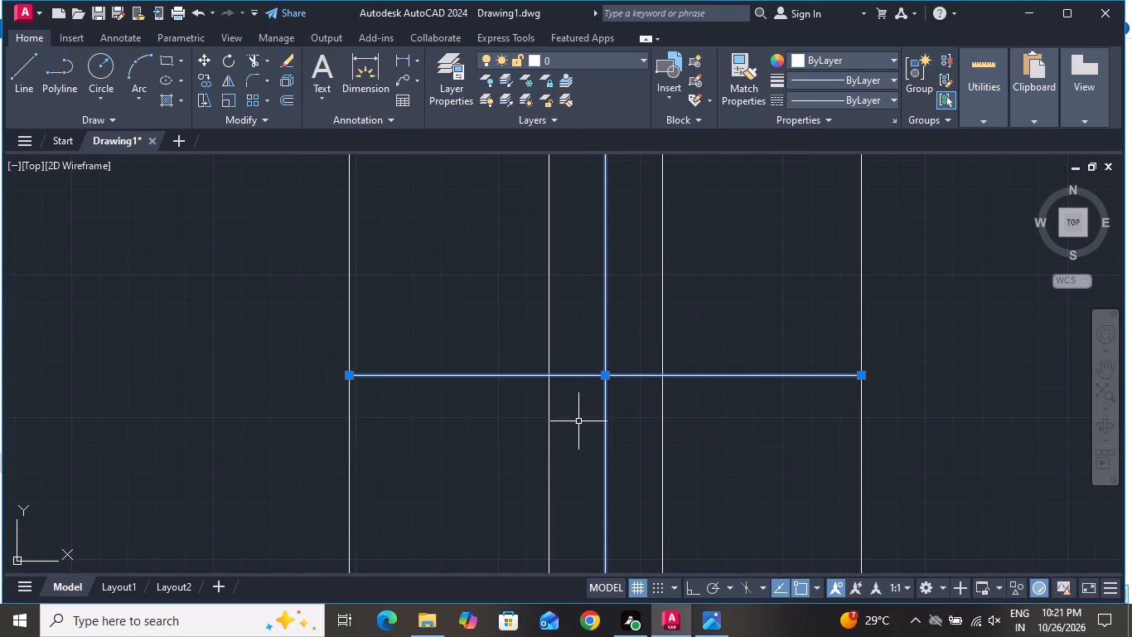
pyautogui.press('Delete')
# Draw a vertical line across the bottom outer wall at the midpoint of the bottom-right room's inner wall line.
pyautogui.scroll(-4, 586, 436)
pyautogui.scroll(-4, 646, 389)
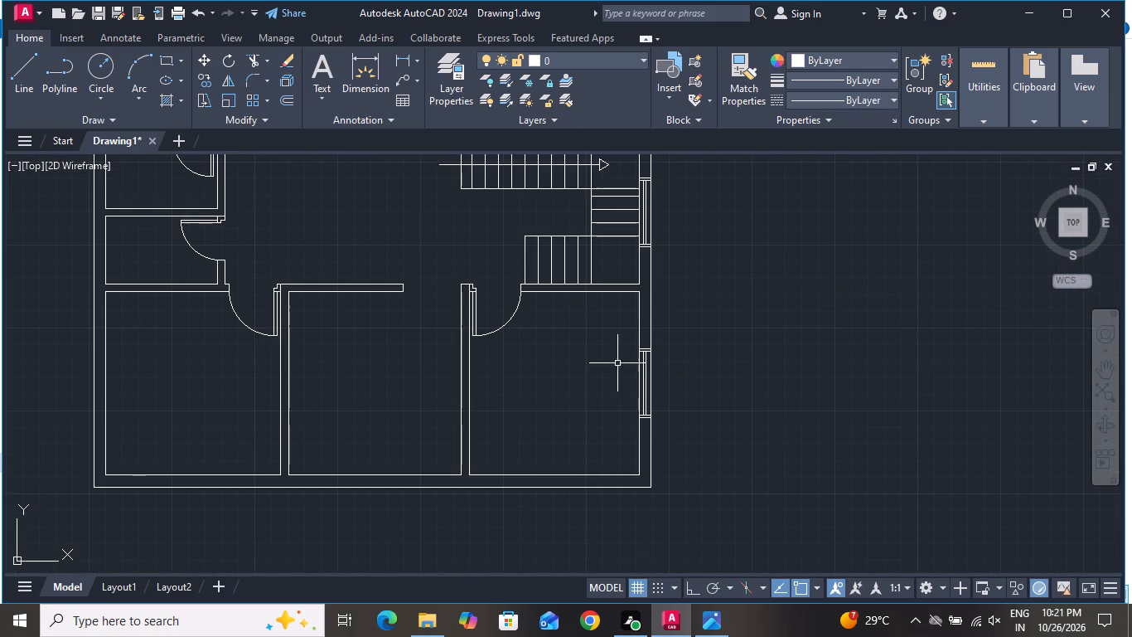
pyautogui.click(37, 72)
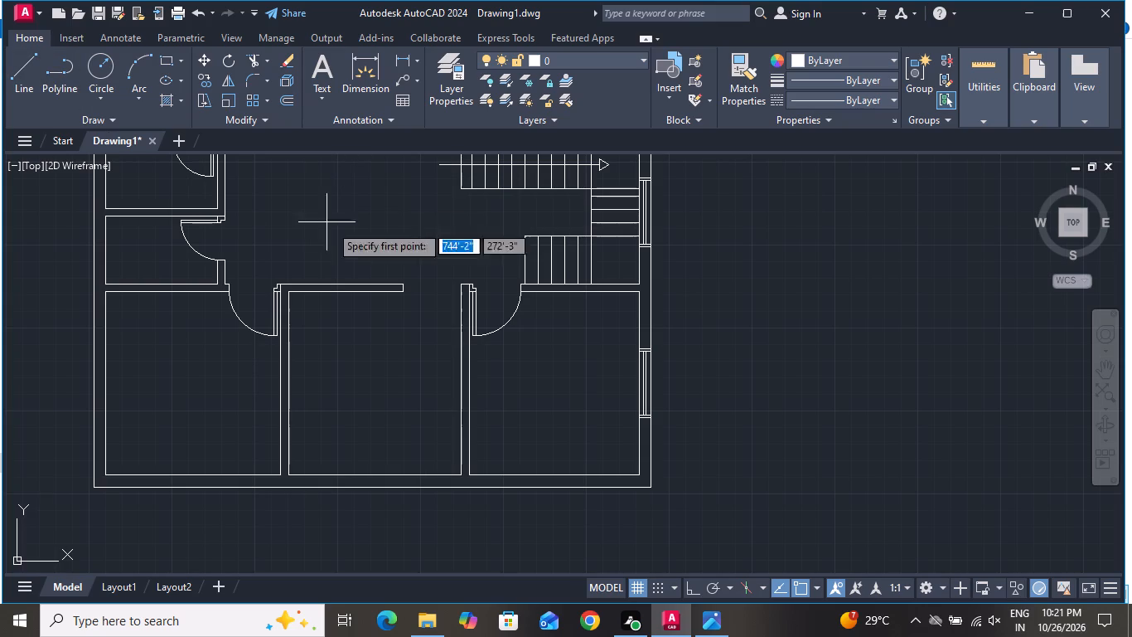
pyautogui.scroll(2, 551, 520)
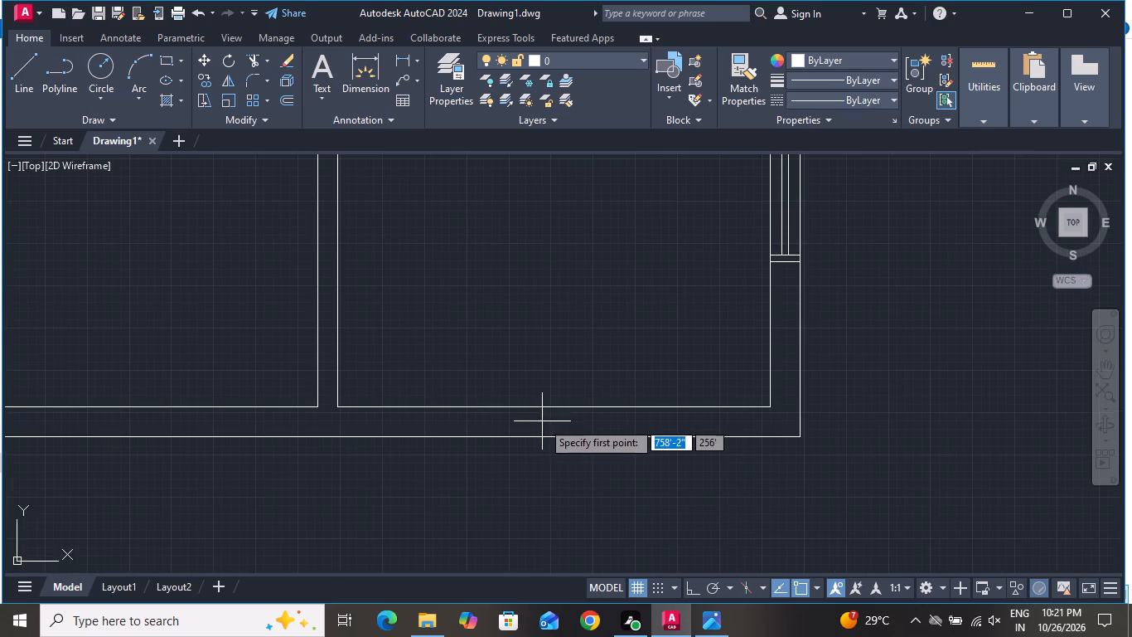
pyautogui.click(553, 411)
pyautogui.click(555, 435)
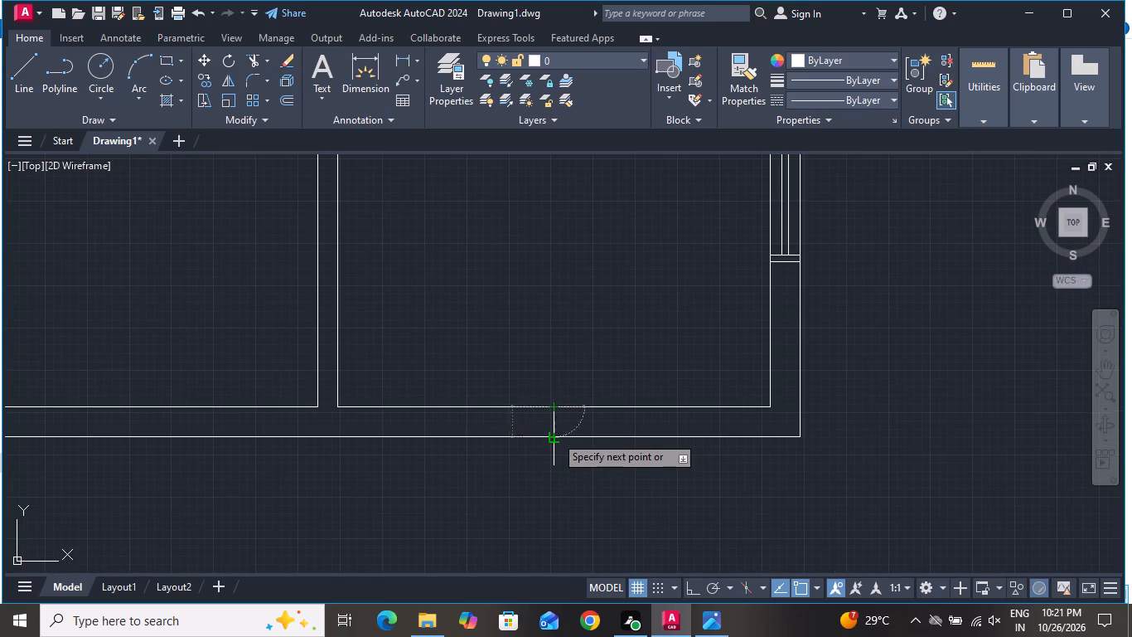
pyautogui.rightClick(555, 435)
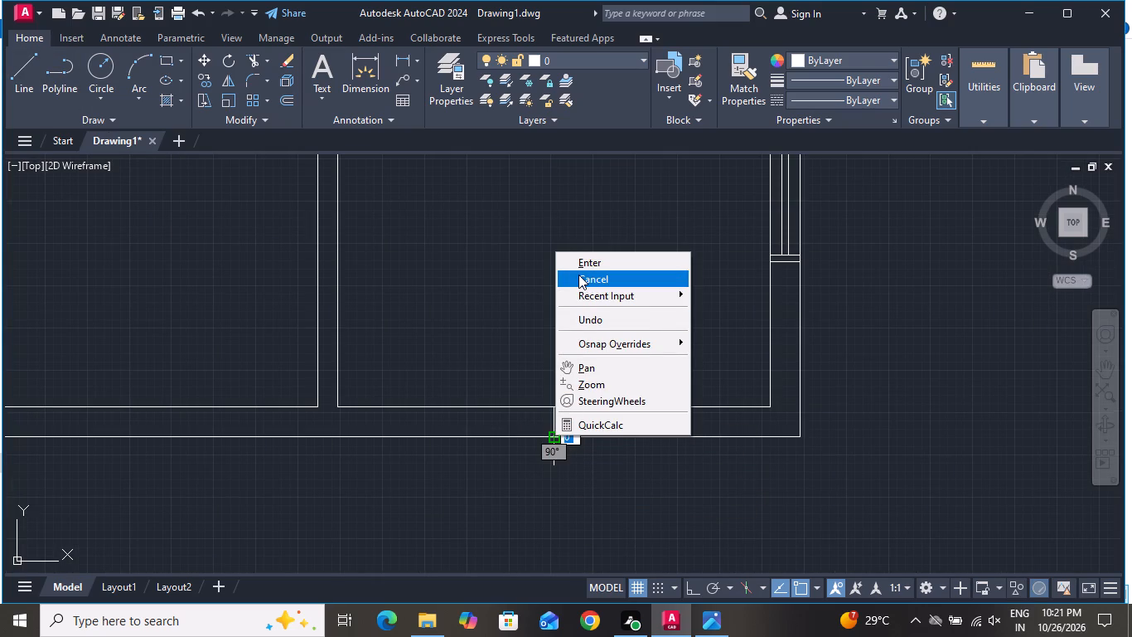
pyautogui.click(578, 274)
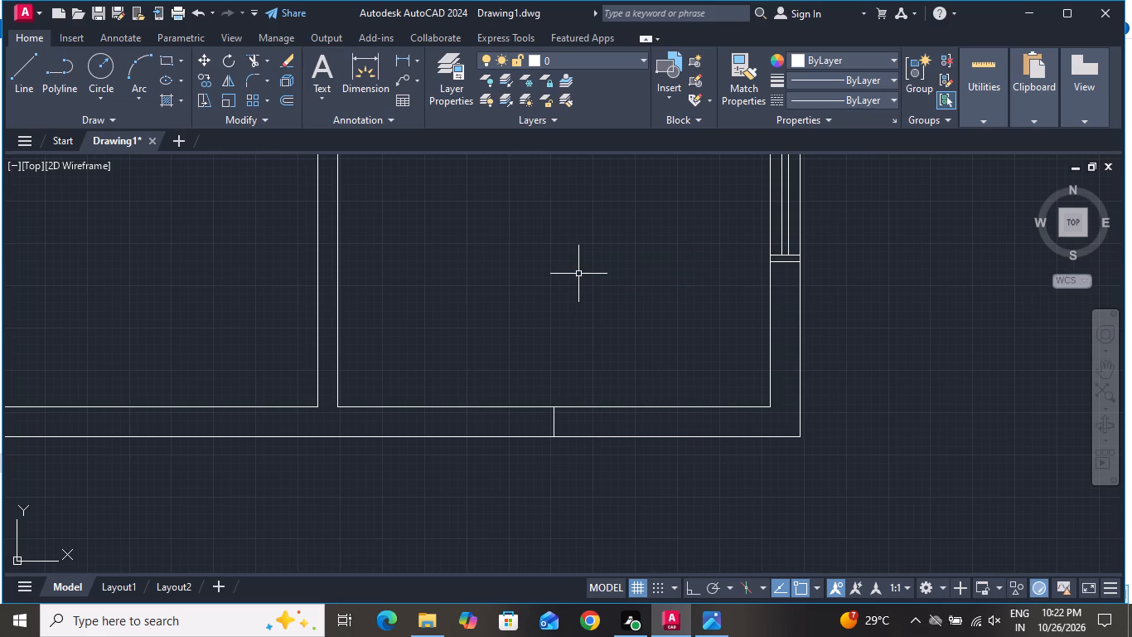
# Offset the vertical line across the bottom wall 2' to each side to mark the window width.
pyautogui.press('o')
pyautogui.press('space')
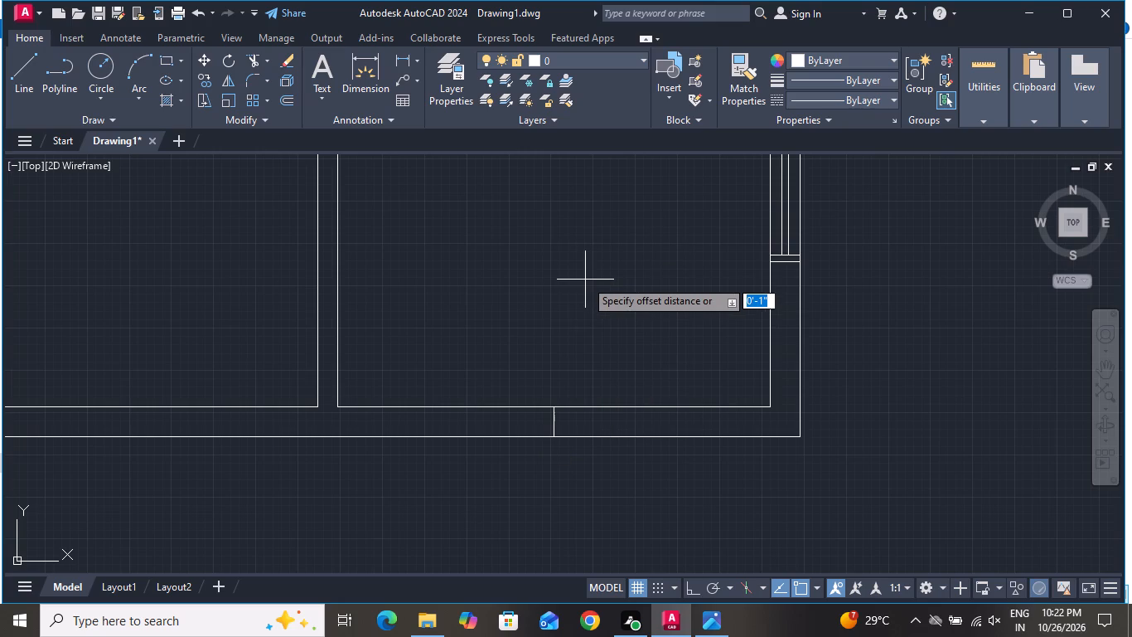
pyautogui.press('2')
pyautogui.press("'")
pyautogui.press('Return')
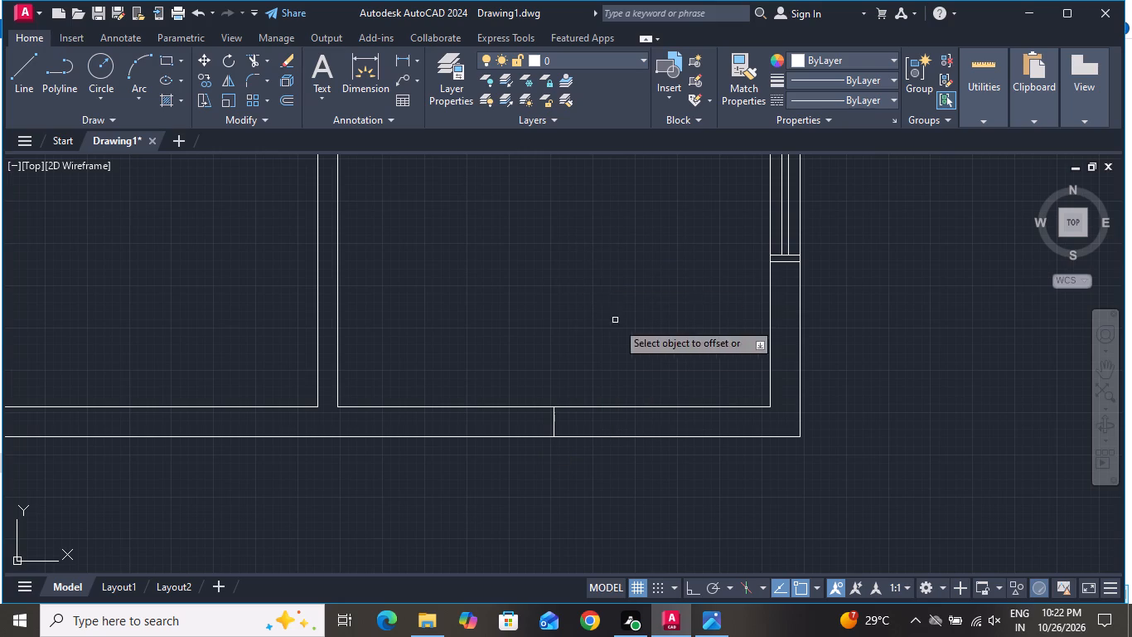
pyautogui.click(552, 420)
pyautogui.click(610, 429)
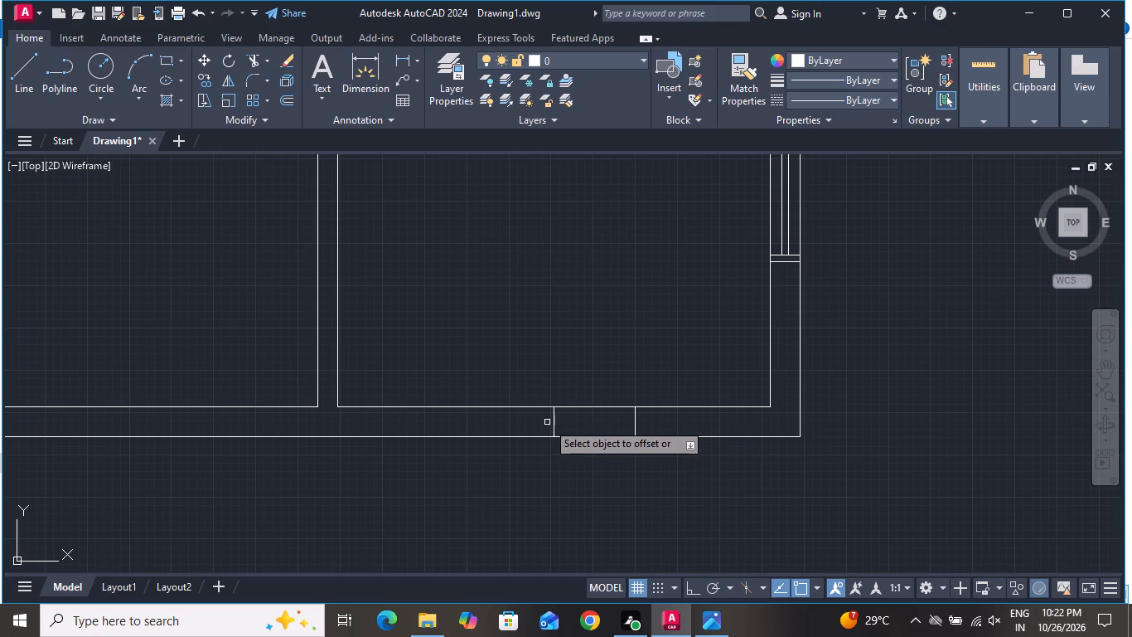
pyautogui.click(551, 421)
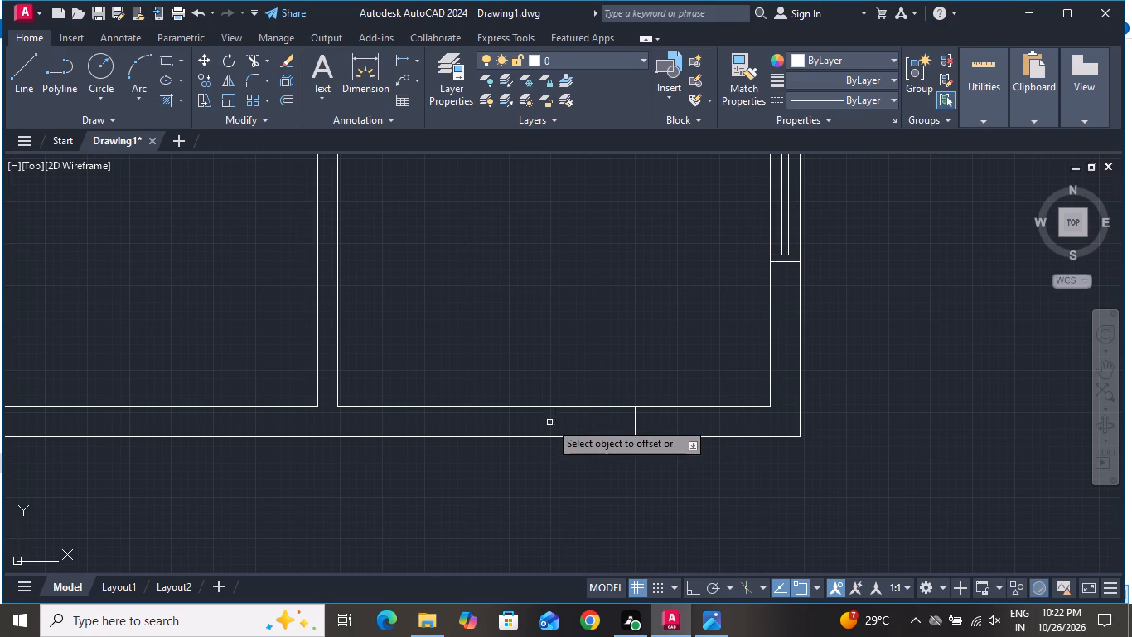
pyautogui.click(555, 421)
pyautogui.click(516, 423)
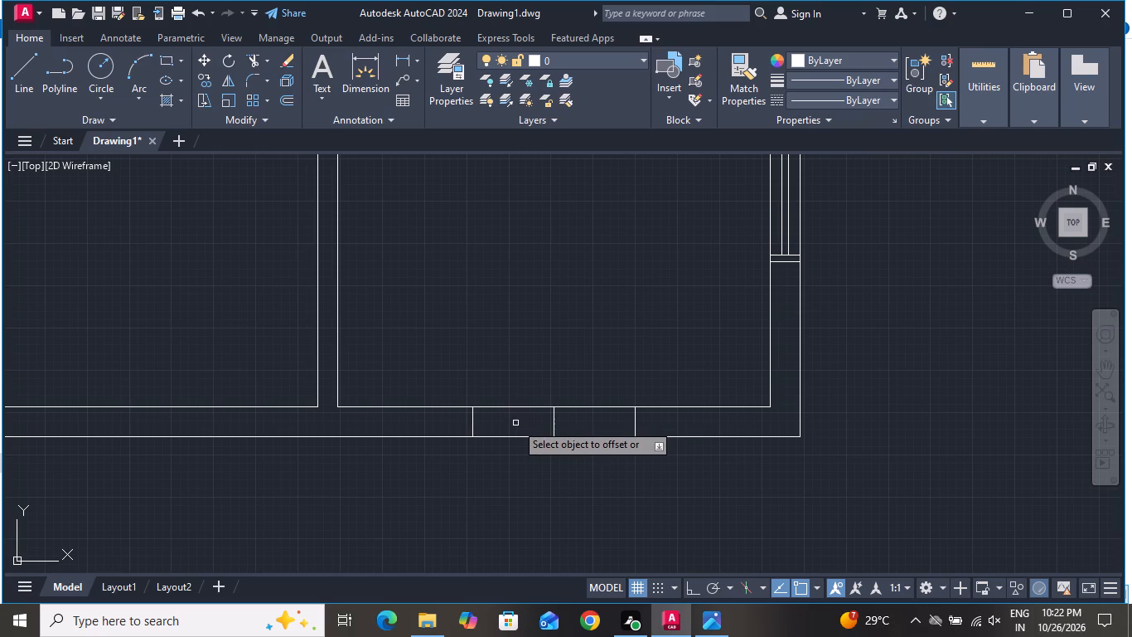
pyautogui.rightClick(515, 423)
pyautogui.click(539, 447)
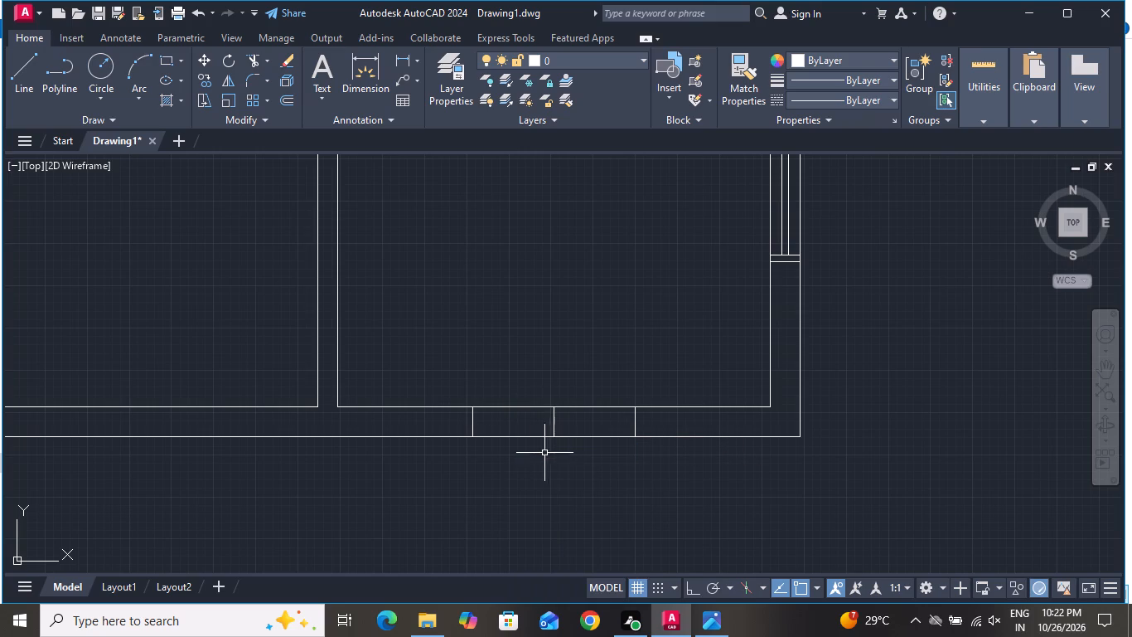
# Offset the two end lines of the bottom-wall window 2" outward to form the frame edges.
pyautogui.press('o')
pyautogui.press('space')
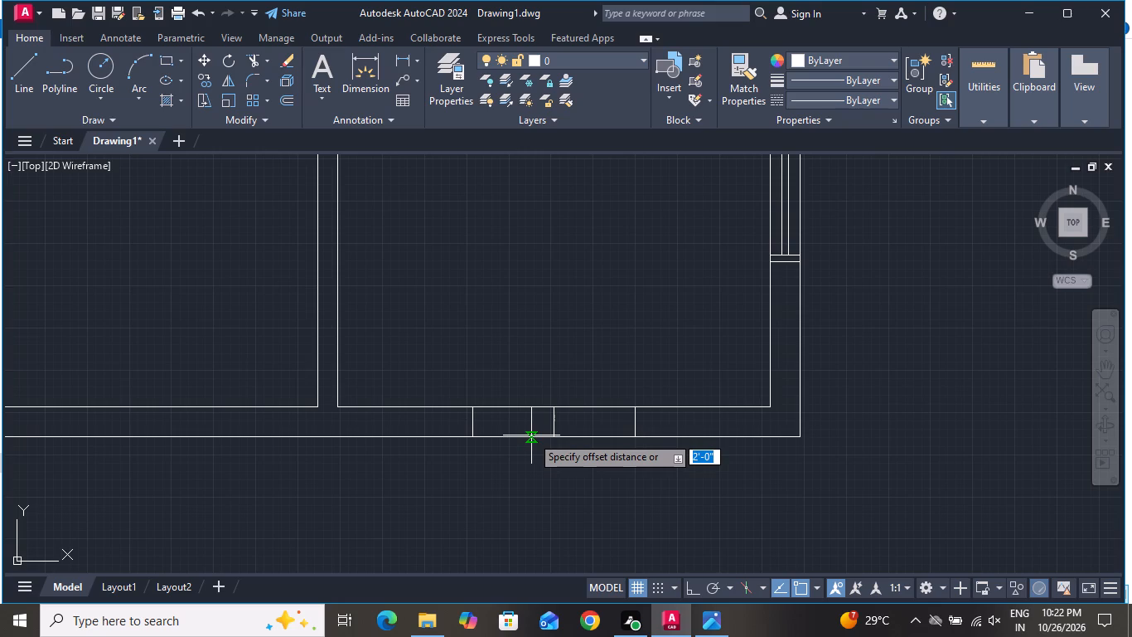
pyautogui.press('2')
pyautogui.hotkey('shift', '"')
pyautogui.hotkey('shift', '"')
pyautogui.hotkey('shift', '"')
pyautogui.hotkey('shift', '"')
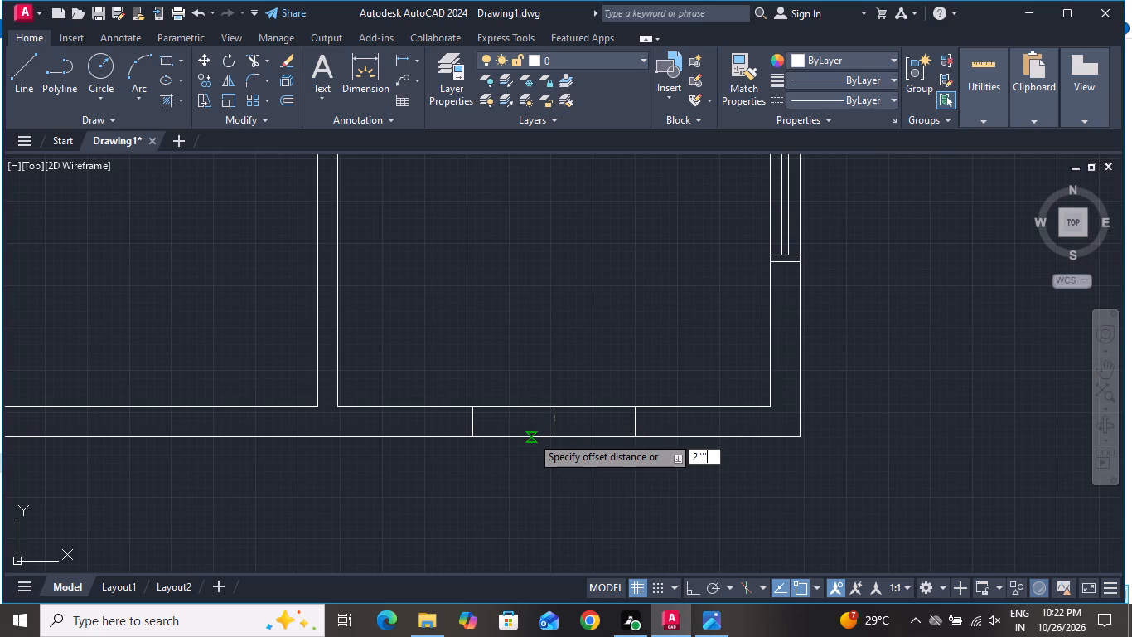
pyautogui.press('BackSpace')
pyautogui.press('BackSpace')
pyautogui.press('BackSpace')
pyautogui.press('Return')
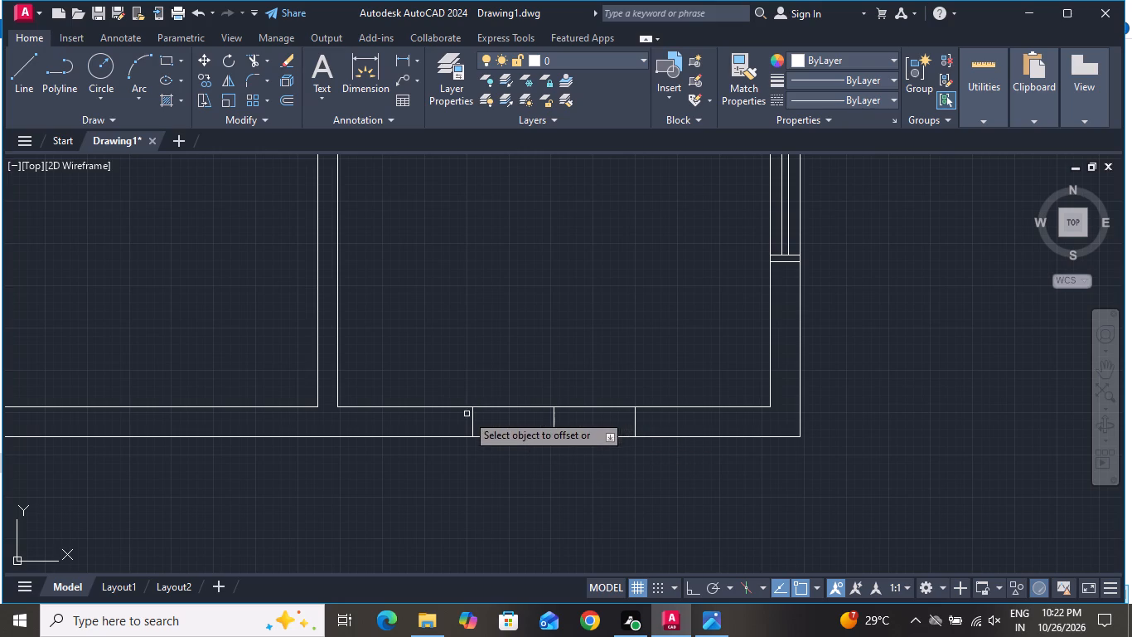
pyautogui.click(473, 422)
pyautogui.click(434, 427)
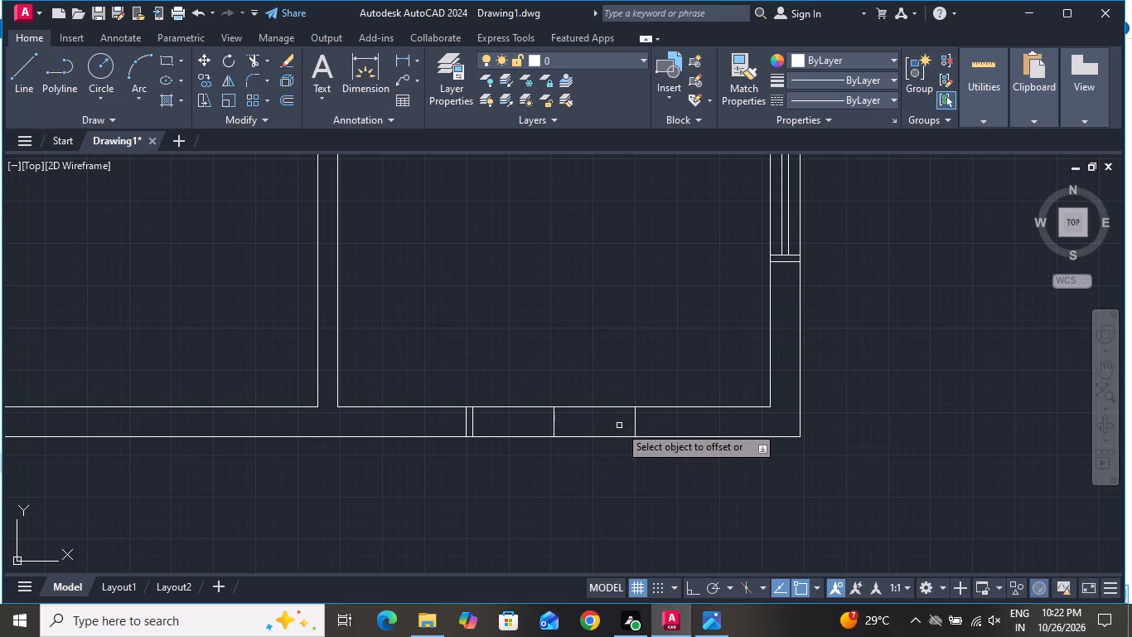
pyautogui.click(637, 428)
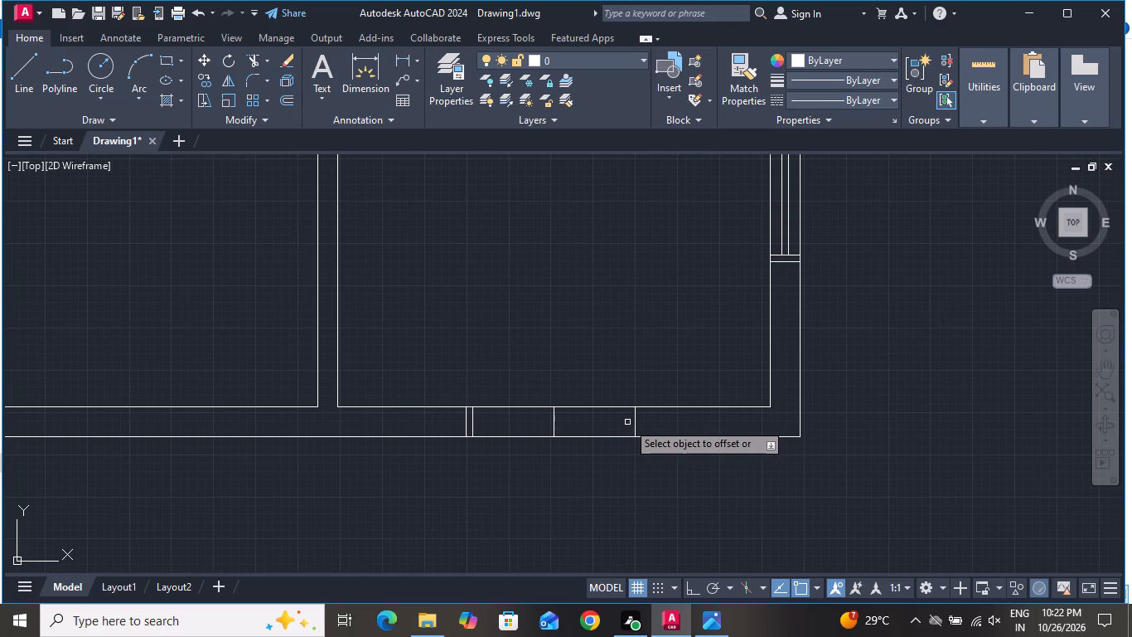
pyautogui.click(635, 420)
pyautogui.click(669, 421)
pyautogui.rightClick(609, 448)
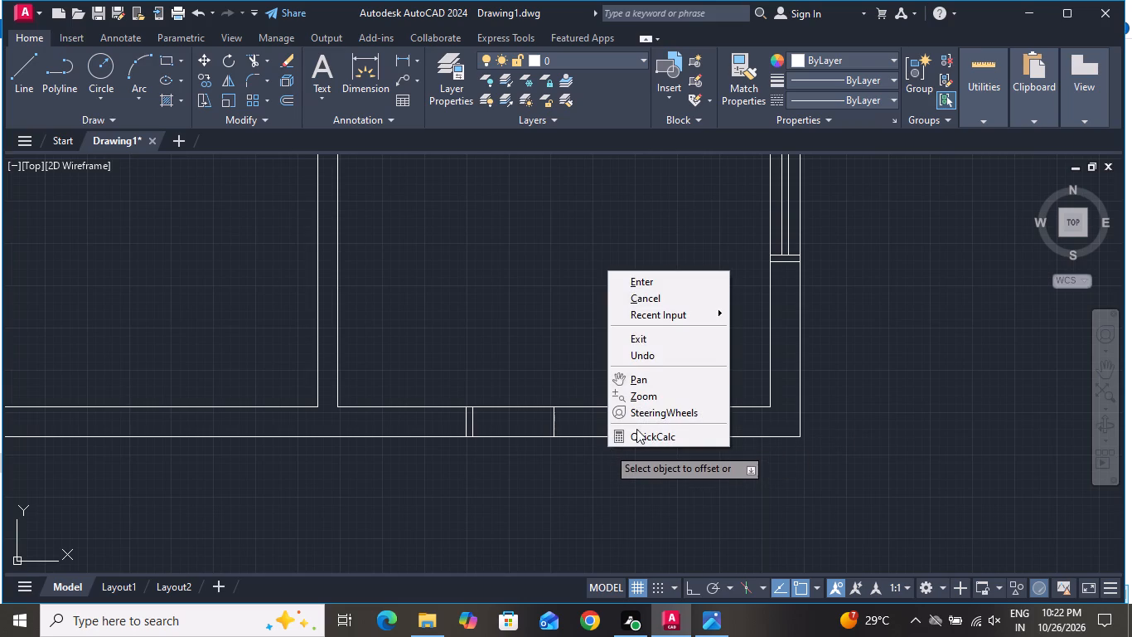
pyautogui.click(634, 299)
# Draw a horizontal line through the bottom-wall window, joining the midpoints of its two inner end lines.
pyautogui.click(18, 76)
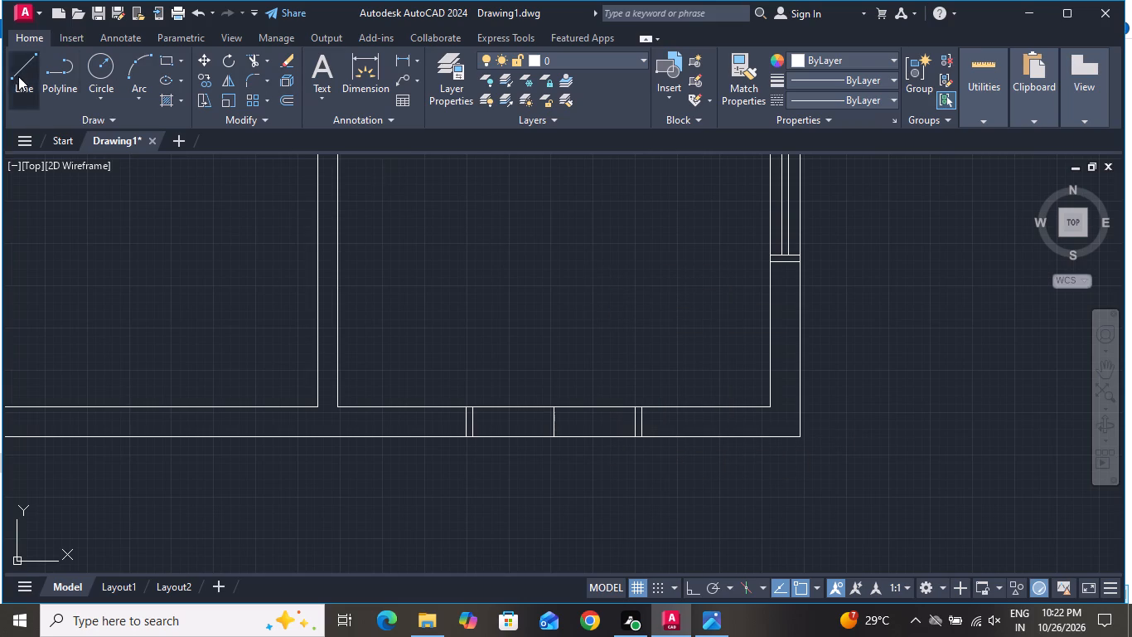
pyautogui.click(475, 421)
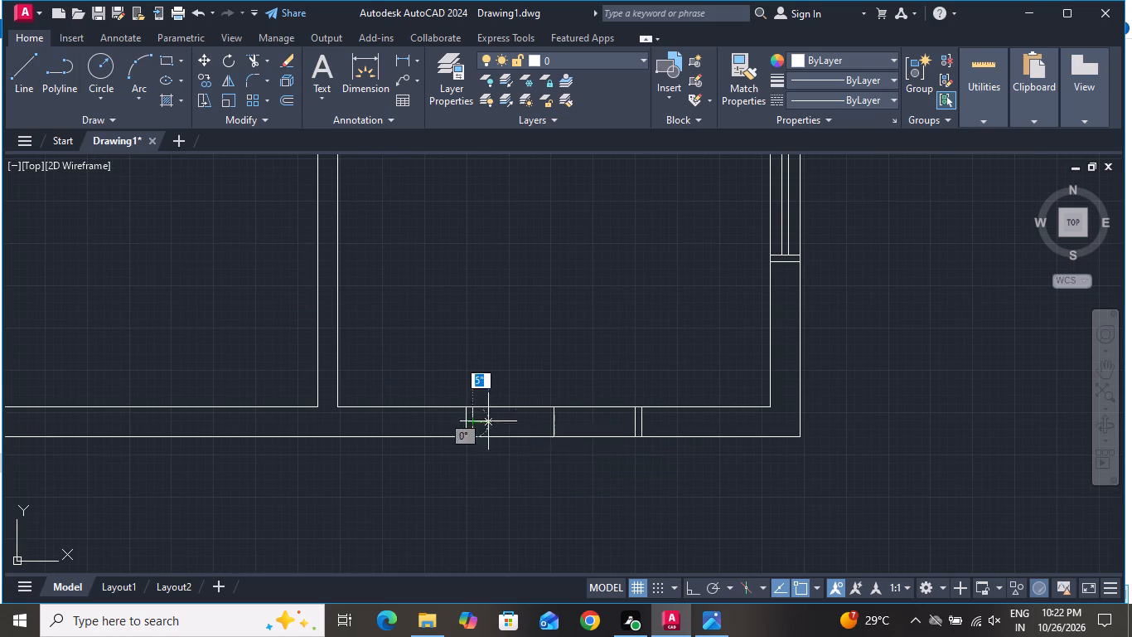
pyautogui.click(633, 425)
pyautogui.rightClick(633, 424)
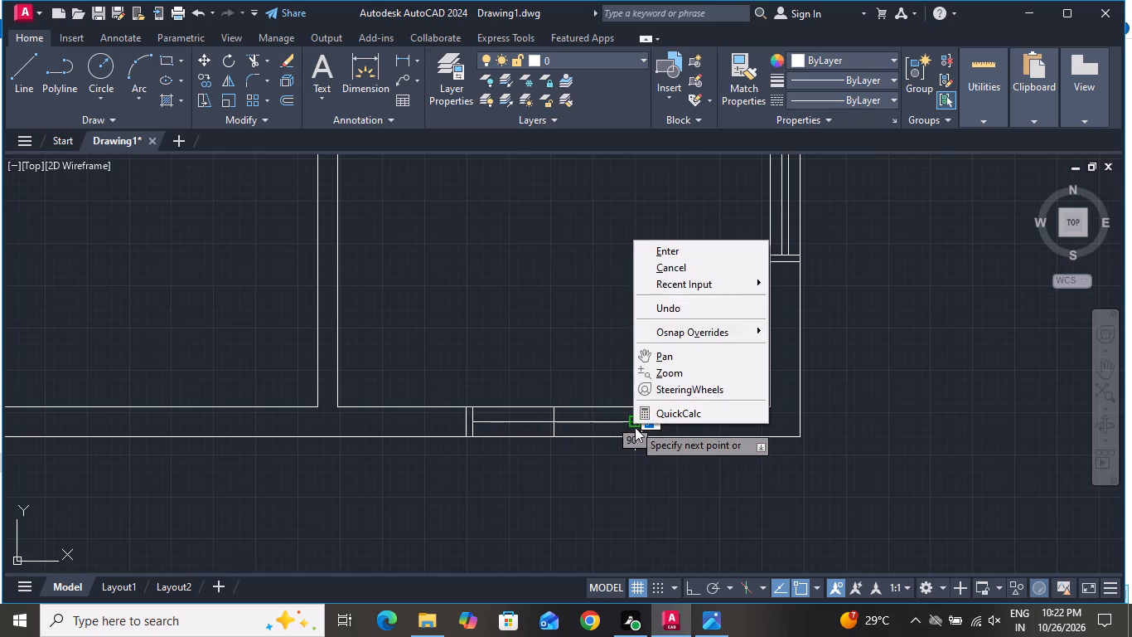
pyautogui.click(667, 270)
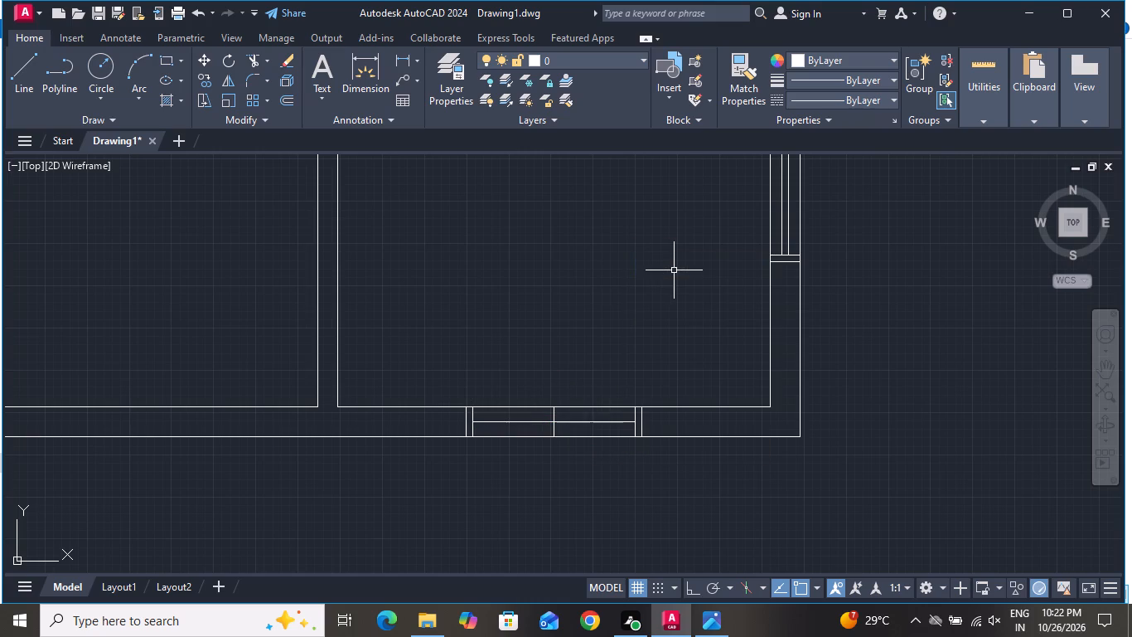
# Offset the bottom-wall window's middle horizontal line 1" above and 1" below to form the glass lines.
pyautogui.press('o')
pyautogui.press('space')
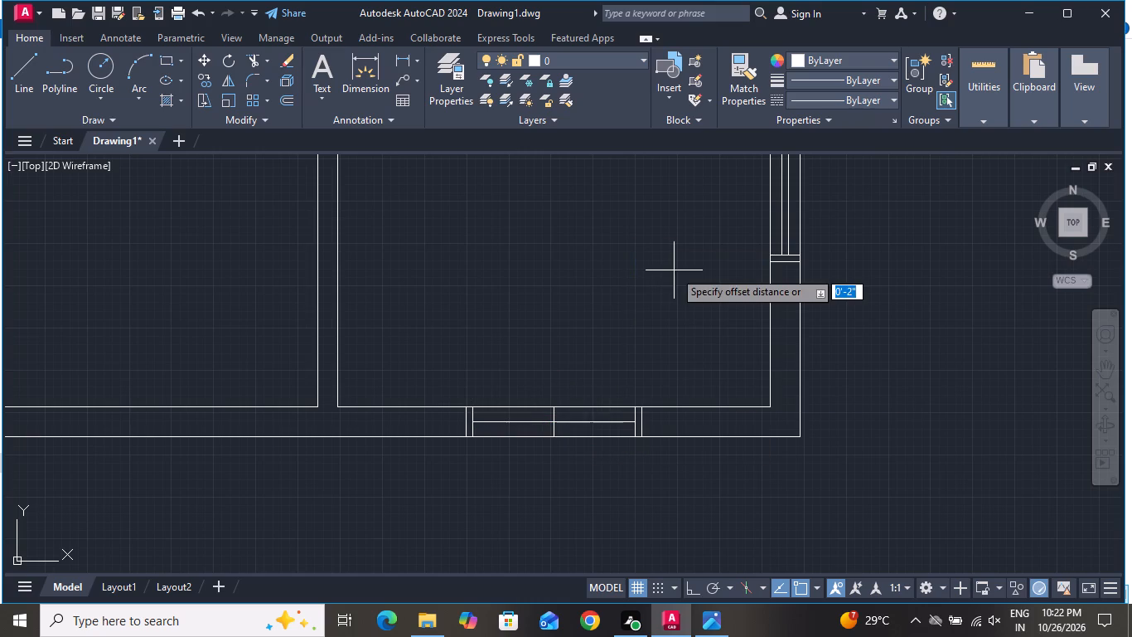
pyautogui.write('1')
pyautogui.hotkey('shift', '"')
pyautogui.press('Return')
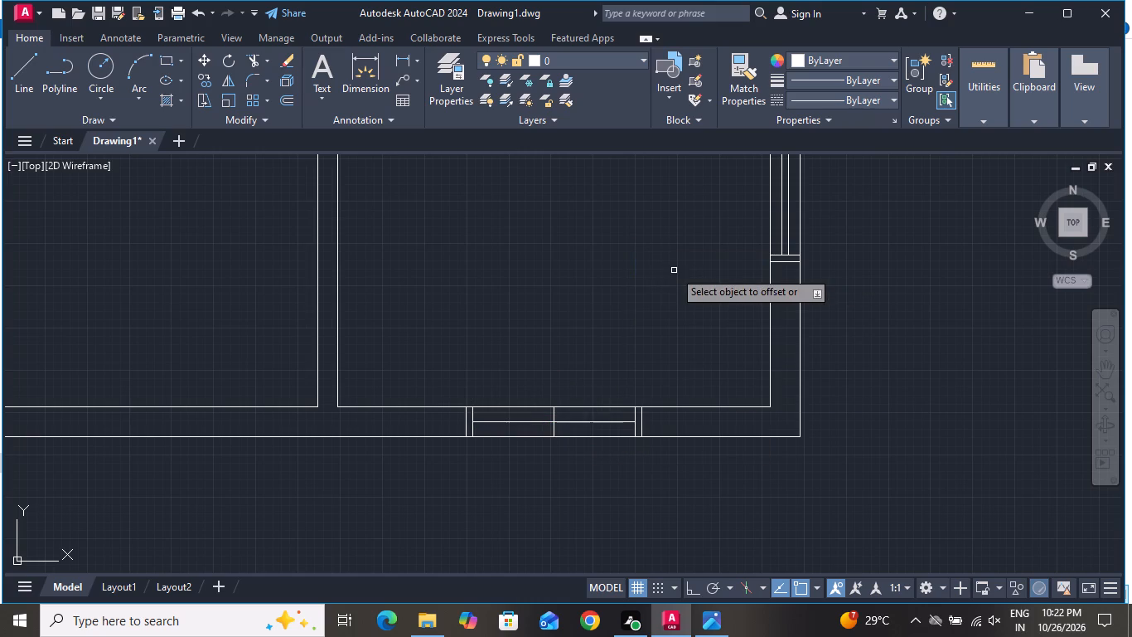
pyautogui.scroll(2, 576, 435)
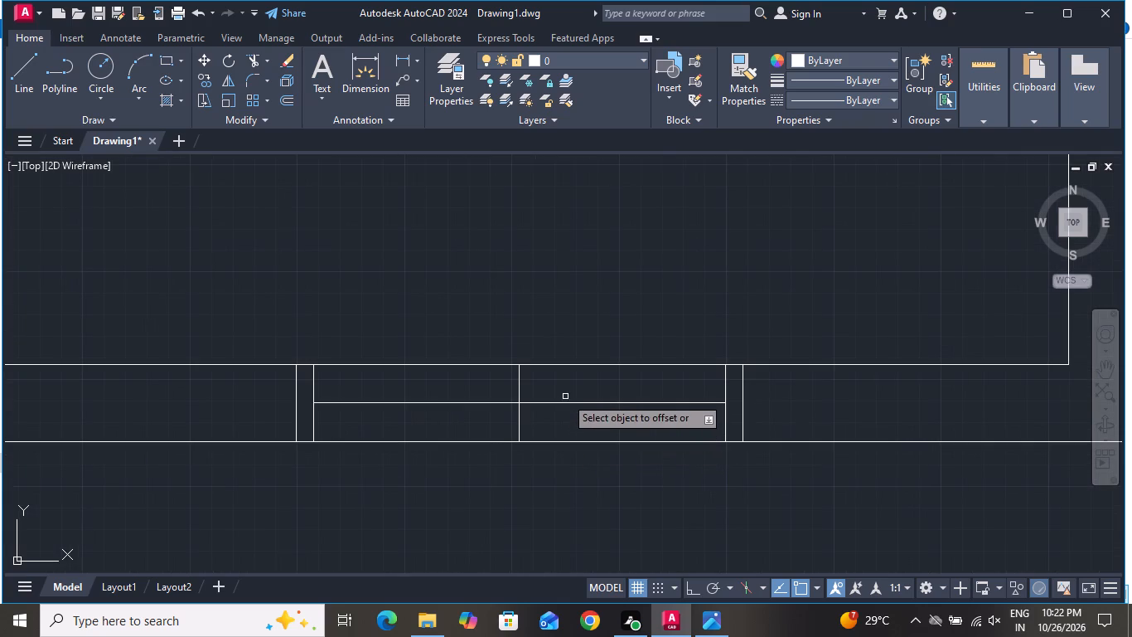
pyautogui.click(565, 402)
pyautogui.click(564, 425)
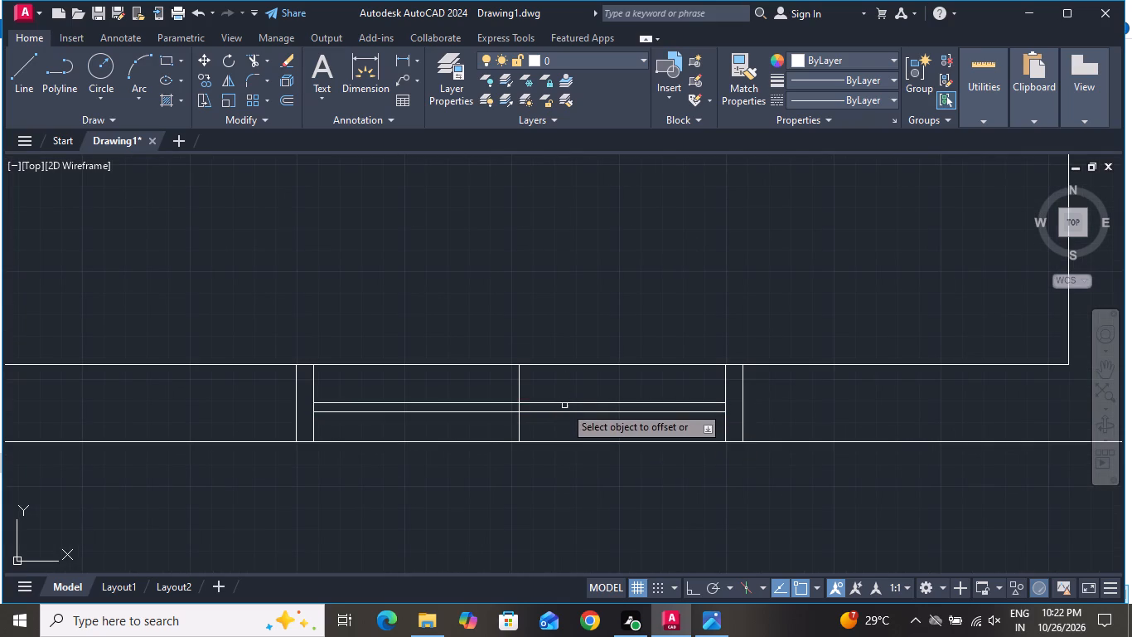
pyautogui.click(563, 406)
pyautogui.click(560, 396)
pyautogui.rightClick(549, 427)
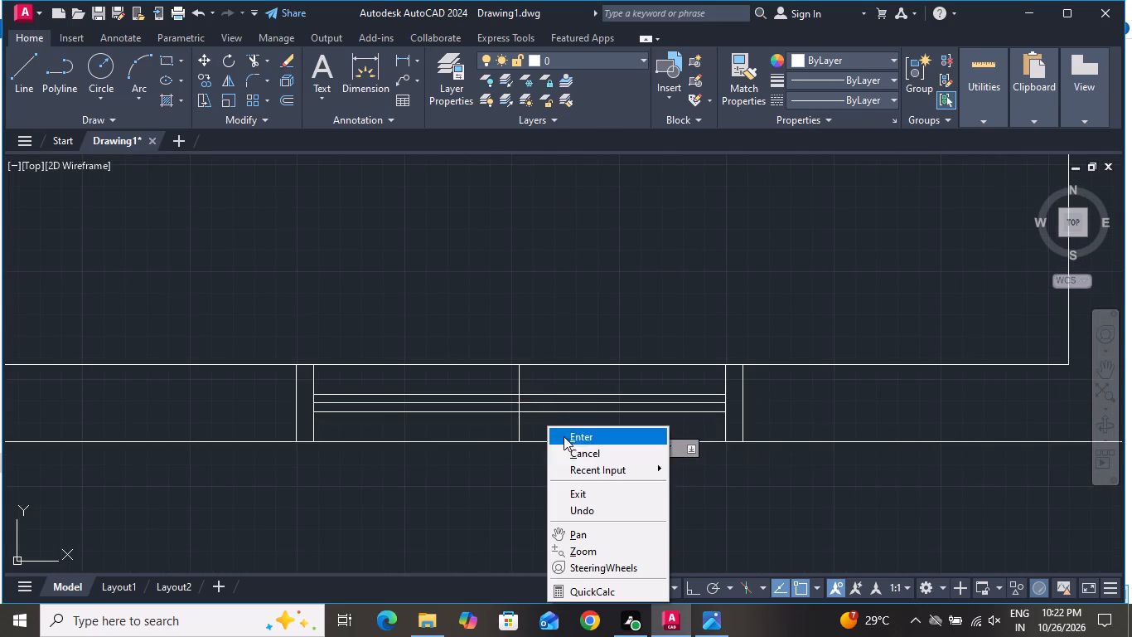
pyautogui.click(575, 455)
# Delete the middle horizontal line and the vertical guide line of the bottom-right room's bottom-wall window.
pyautogui.scroll(3, 527, 407)
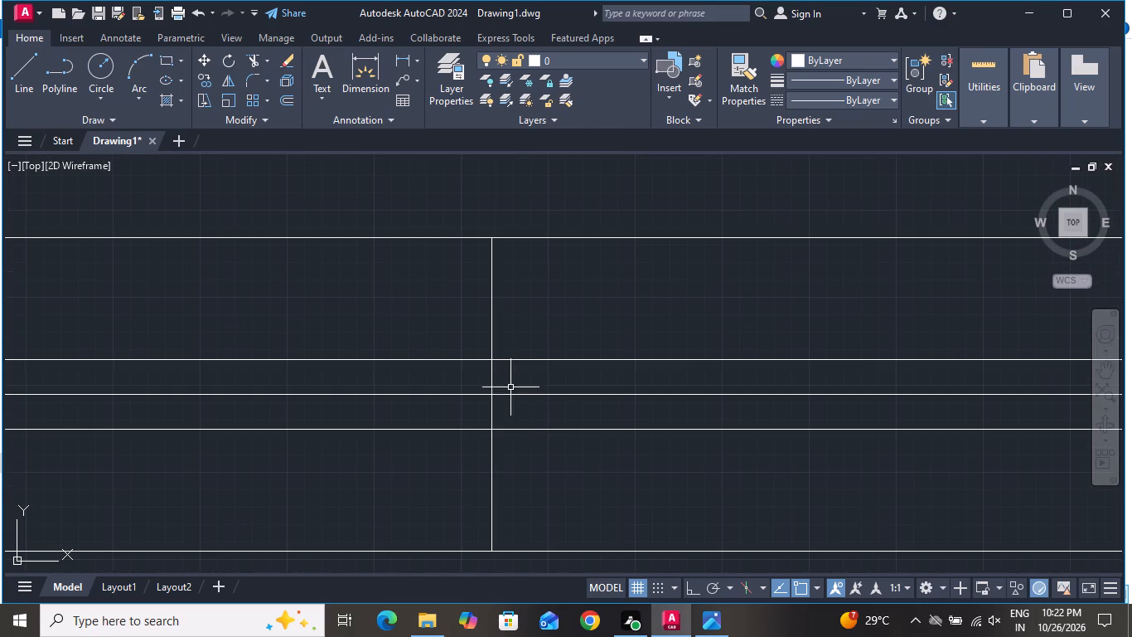
pyautogui.click(508, 382)
pyautogui.click(476, 407)
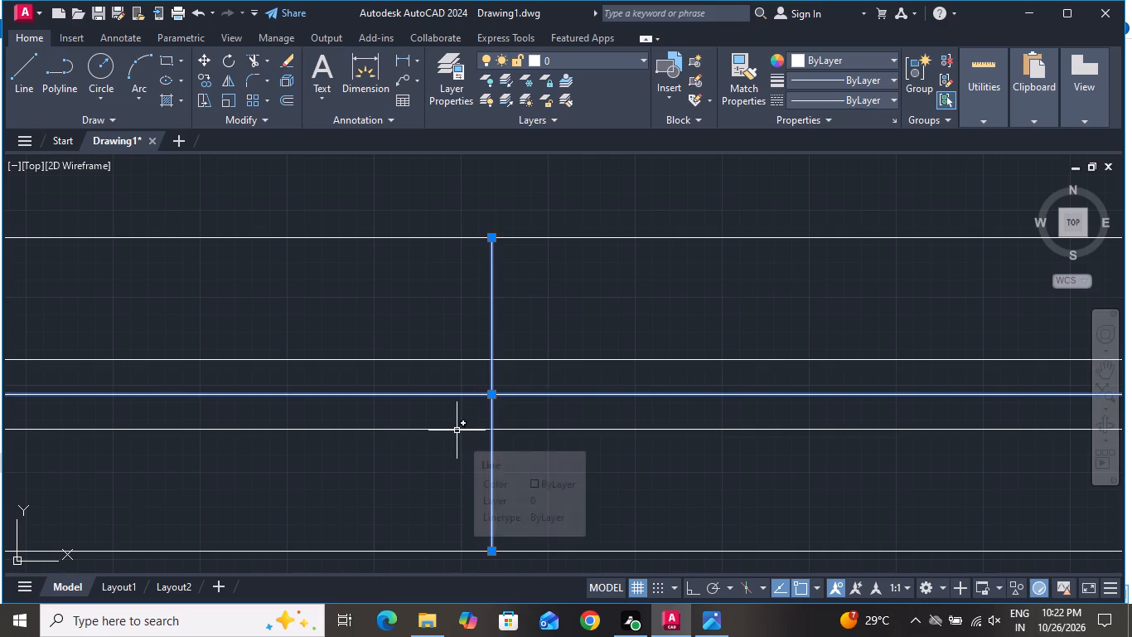
pyautogui.press('Delete')
# Draw a vertical guide line across the bottom outer wall at the midpoint of the bottom-left room's wall.
pyautogui.scroll(-6, 510, 437)
pyautogui.scroll(-2, 613, 488)
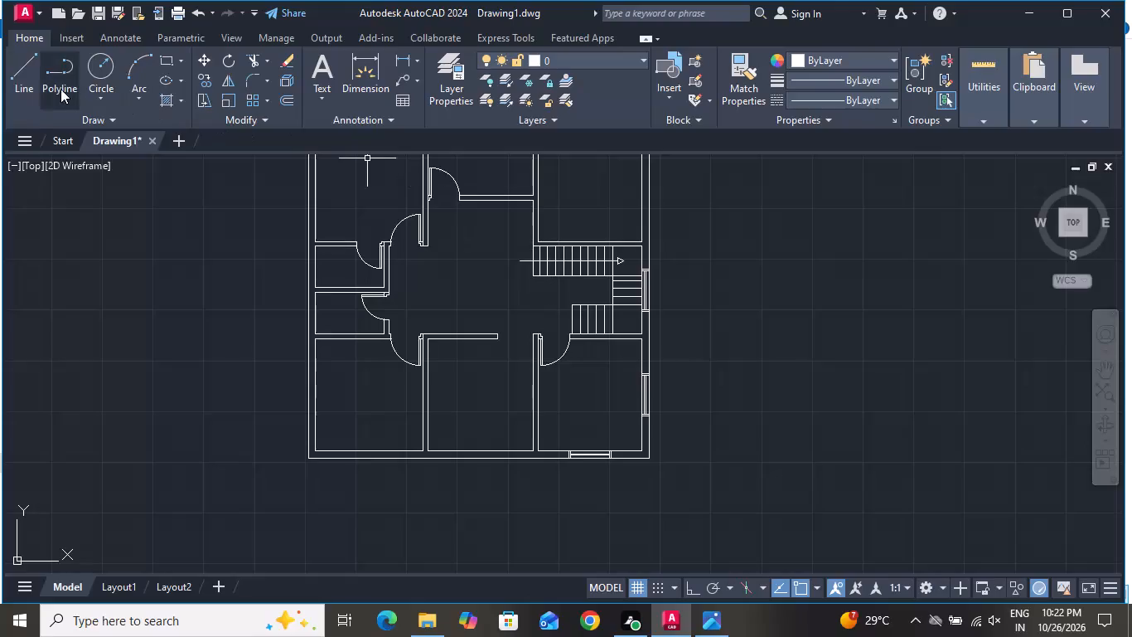
pyautogui.click(17, 80)
pyautogui.scroll(-1, 473, 342)
pyautogui.scroll(-1, 583, 378)
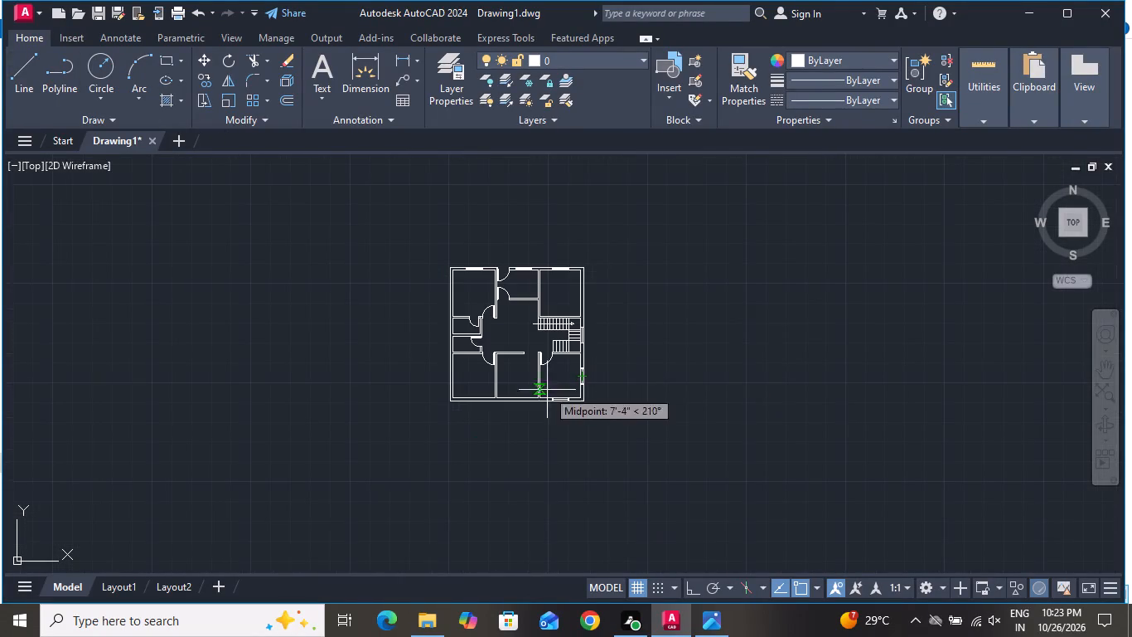
pyautogui.scroll(4, 464, 406)
pyautogui.click(517, 354)
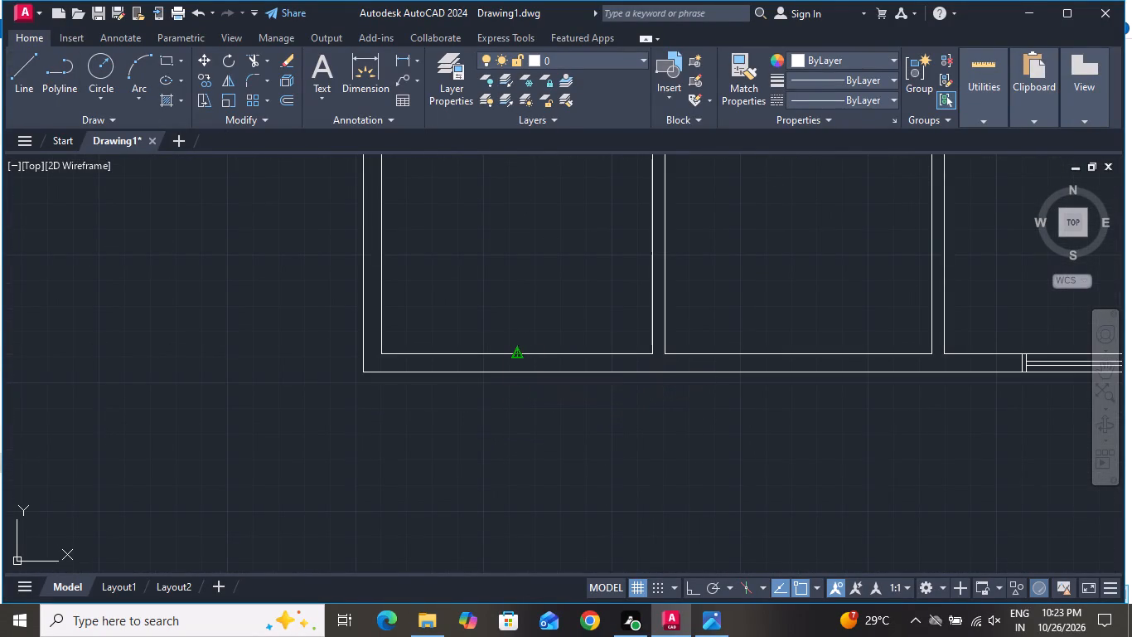
pyautogui.click(521, 372)
pyautogui.rightClick(521, 372)
pyautogui.click(546, 402)
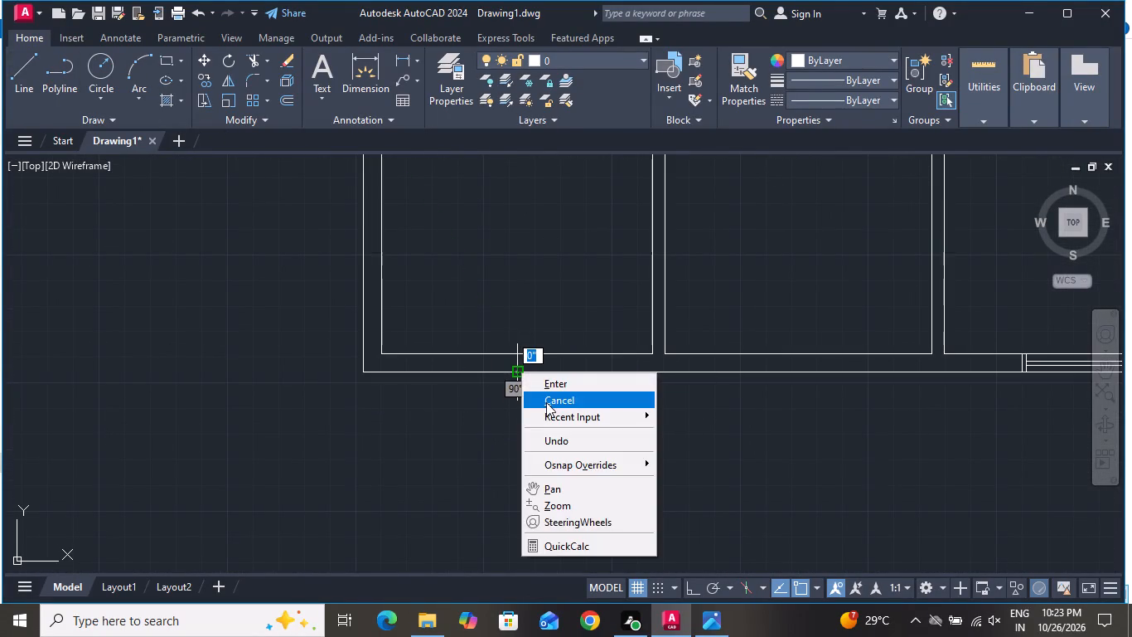
# Offset the bottom-left room's vertical guide line 2' to each side to mark the ends of the bottom-wall window.
pyautogui.write("o 2'")
pyautogui.press('Return')
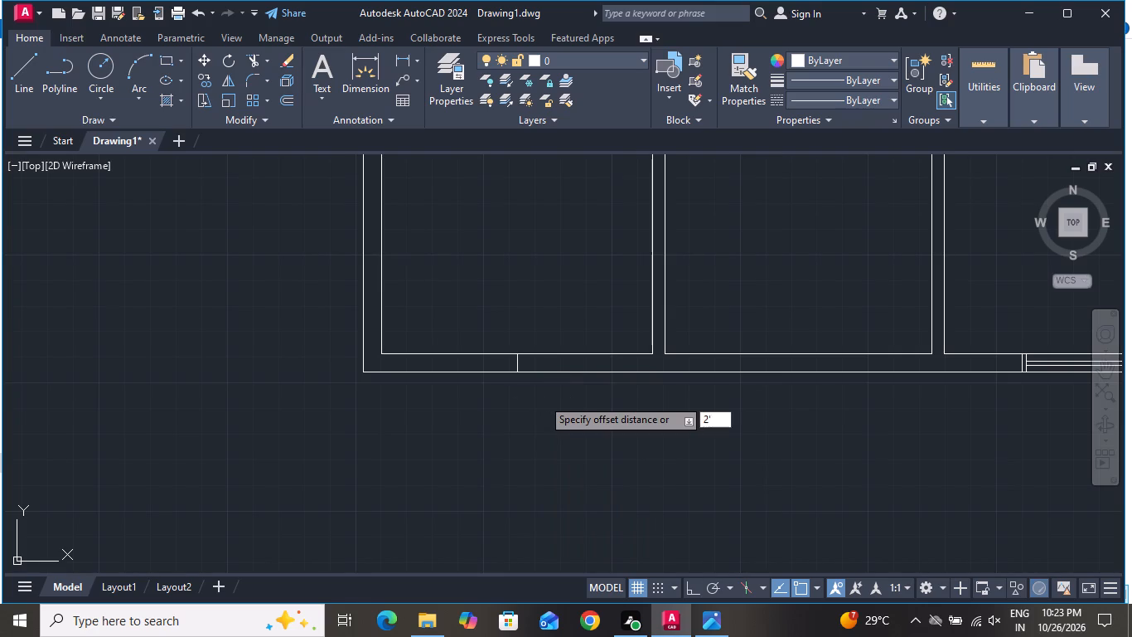
pyautogui.scroll(1, 490, 348)
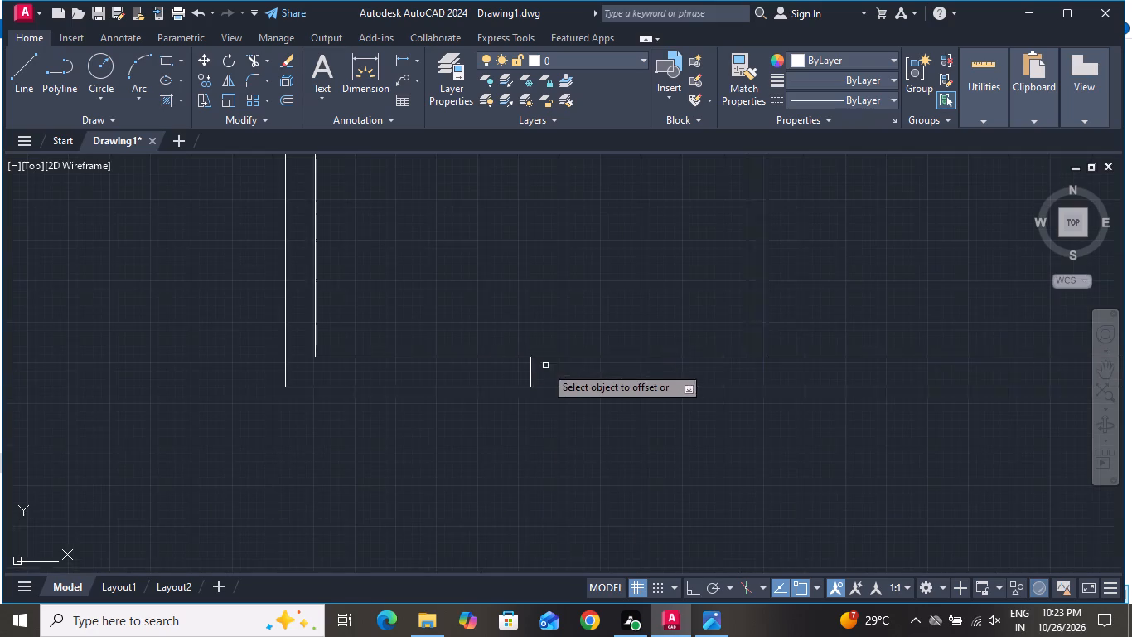
pyautogui.scroll(1, 545, 366)
pyautogui.click(506, 367)
pyautogui.click(467, 380)
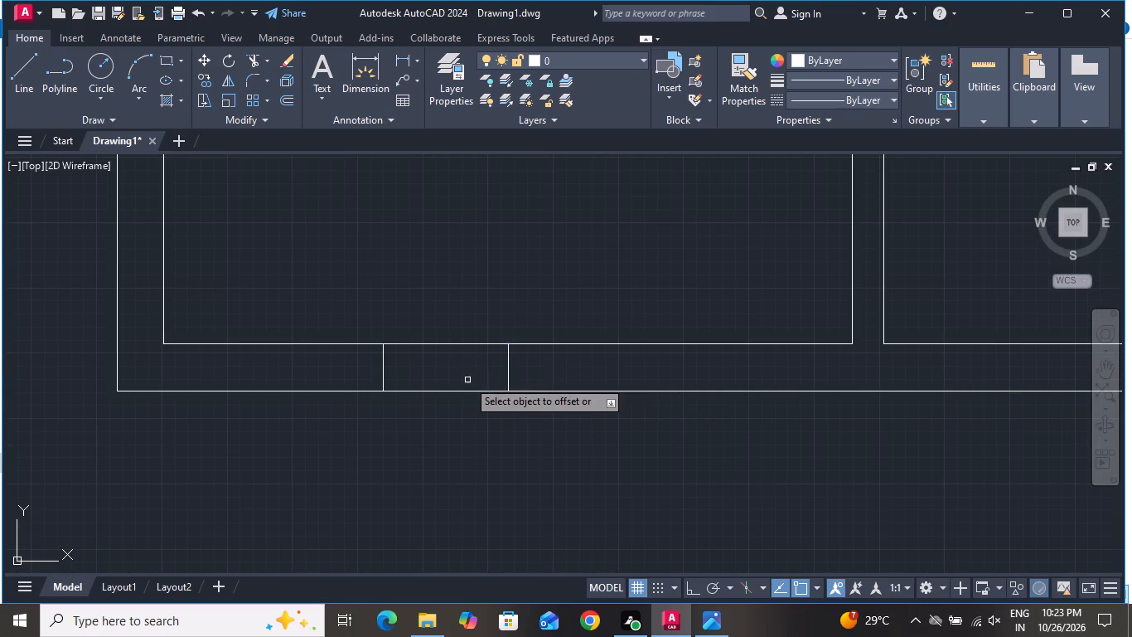
pyautogui.click(506, 377)
pyautogui.click(569, 375)
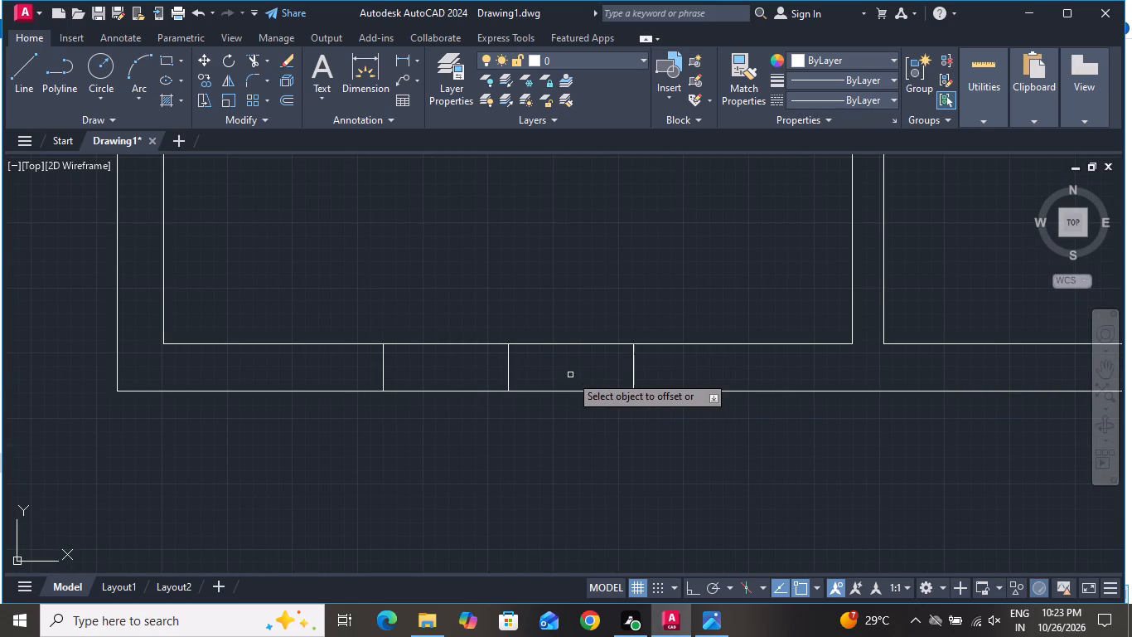
pyautogui.rightClick(570, 375)
pyautogui.click(591, 402)
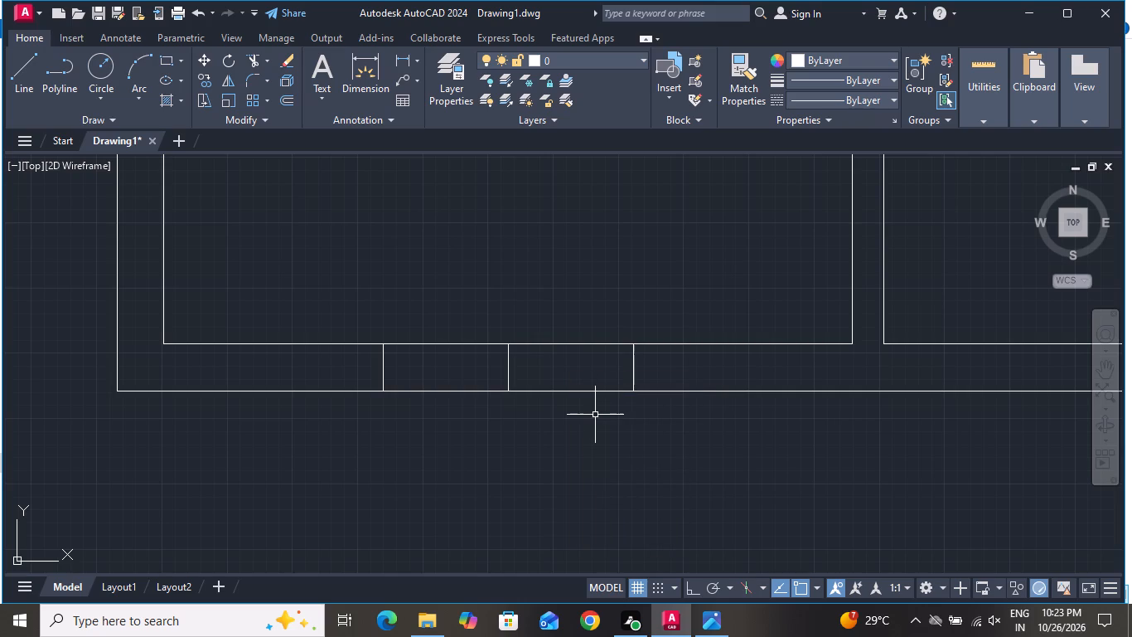
# Offset the two end lines of the bottom-left room's bottom-wall window 2" outward to form the frame edges.
pyautogui.write('o 2')
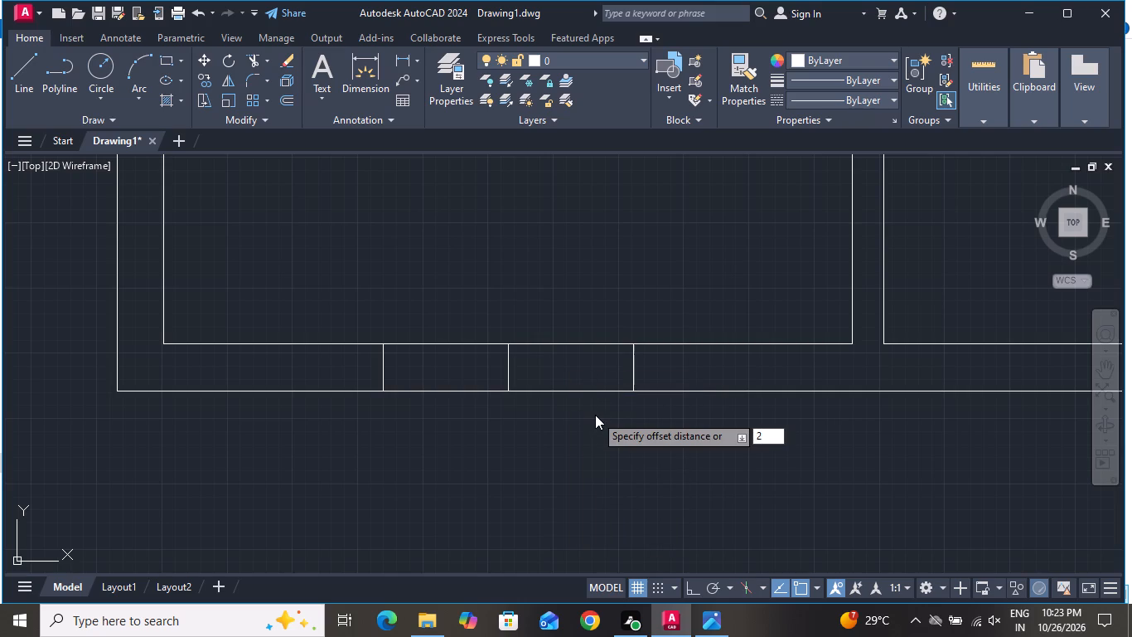
pyautogui.hotkey('shift', '"')
pyautogui.press('Return')
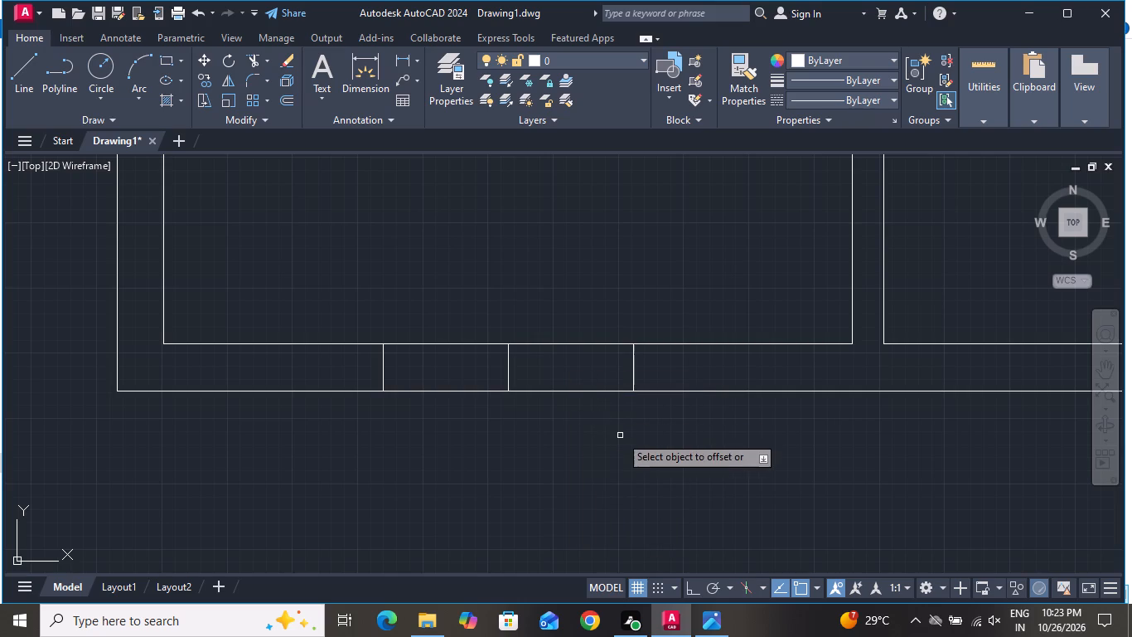
pyautogui.click(635, 372)
pyautogui.click(730, 354)
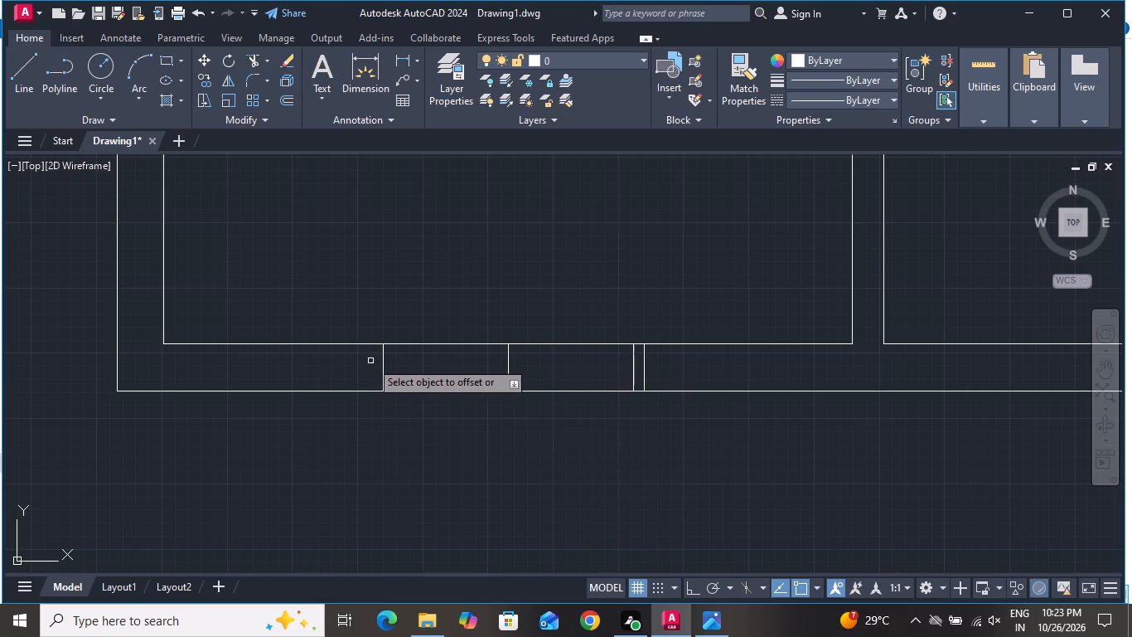
pyautogui.click(384, 366)
pyautogui.click(313, 381)
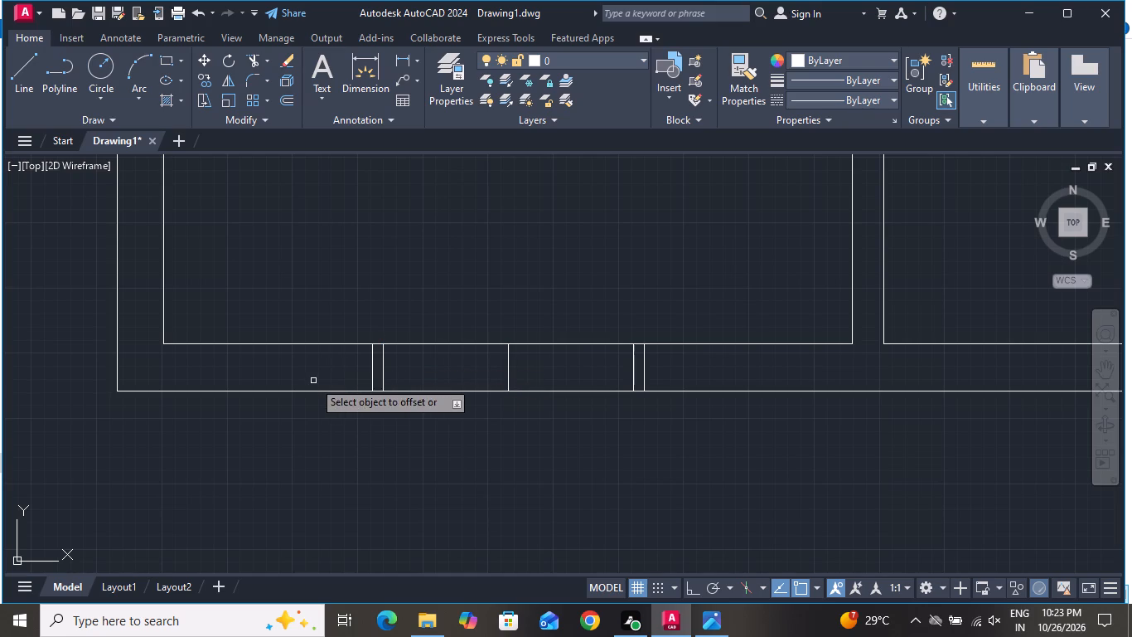
pyautogui.rightClick(312, 380)
pyautogui.click(351, 406)
# Draw a horizontal line through the bottom-left room's bottom-wall window, joining the midpoints of its two inner end lines.
pyautogui.click(36, 75)
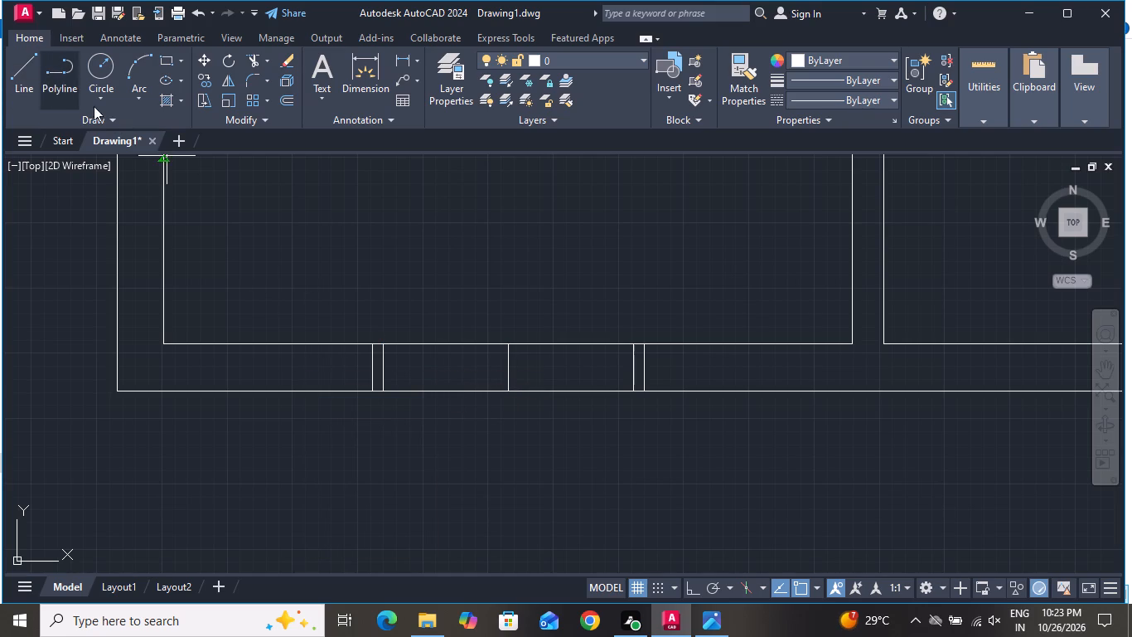
pyautogui.click(385, 367)
pyautogui.click(629, 372)
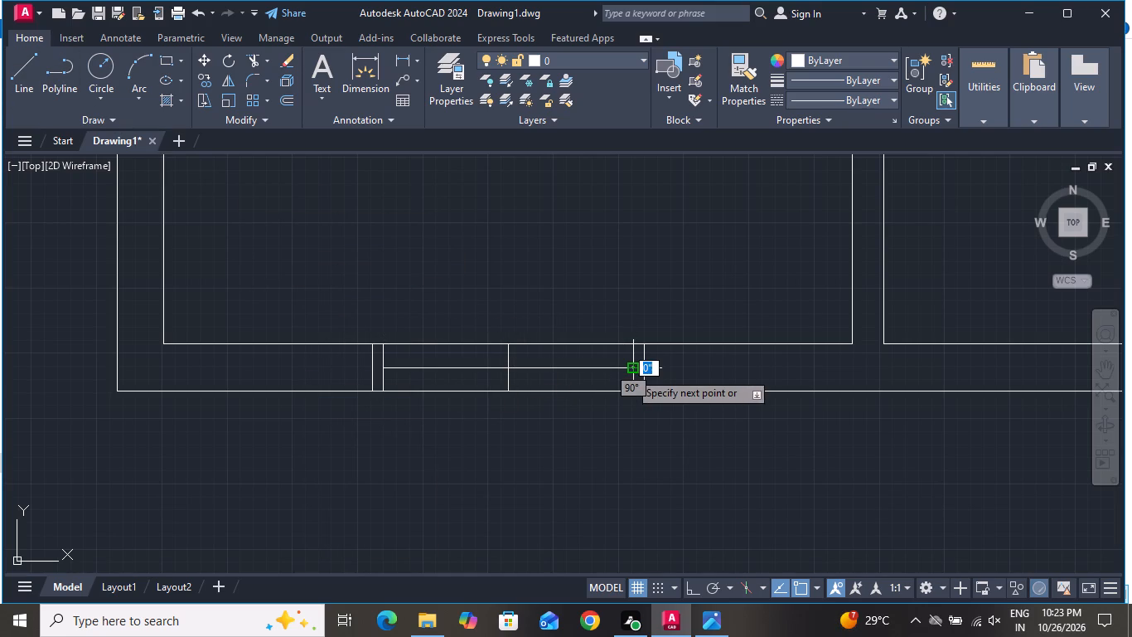
pyautogui.rightClick(629, 372)
pyautogui.click(643, 399)
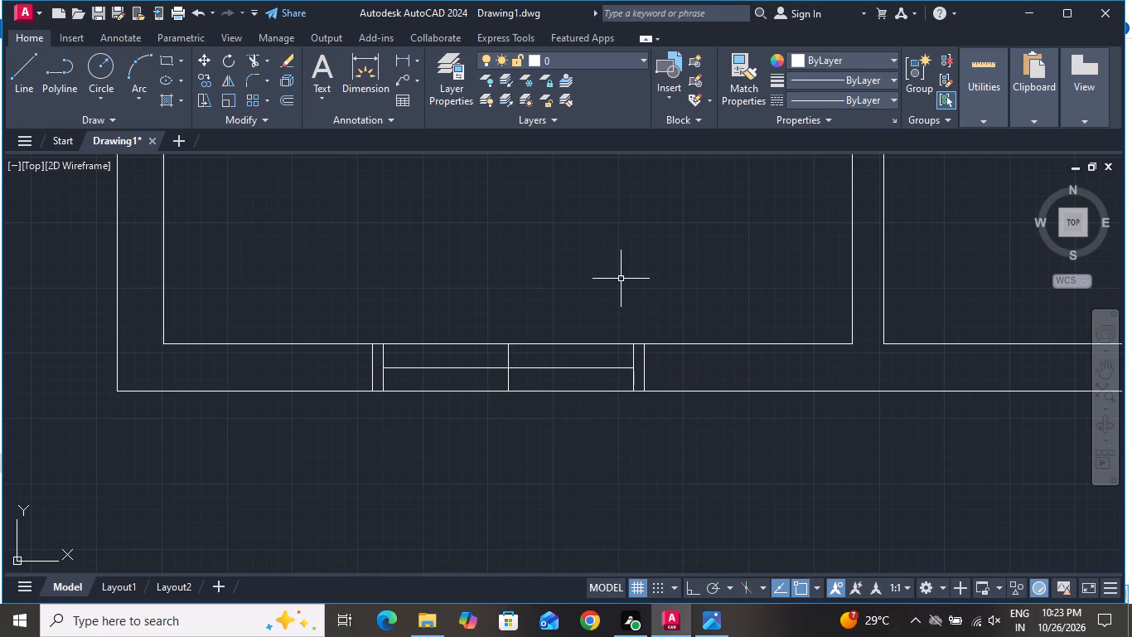
# Offset the window's middle horizontal line 1" above and 1" below to form the glass lines.
pyautogui.write('o')
pyautogui.press('space')
pyautogui.press('1')
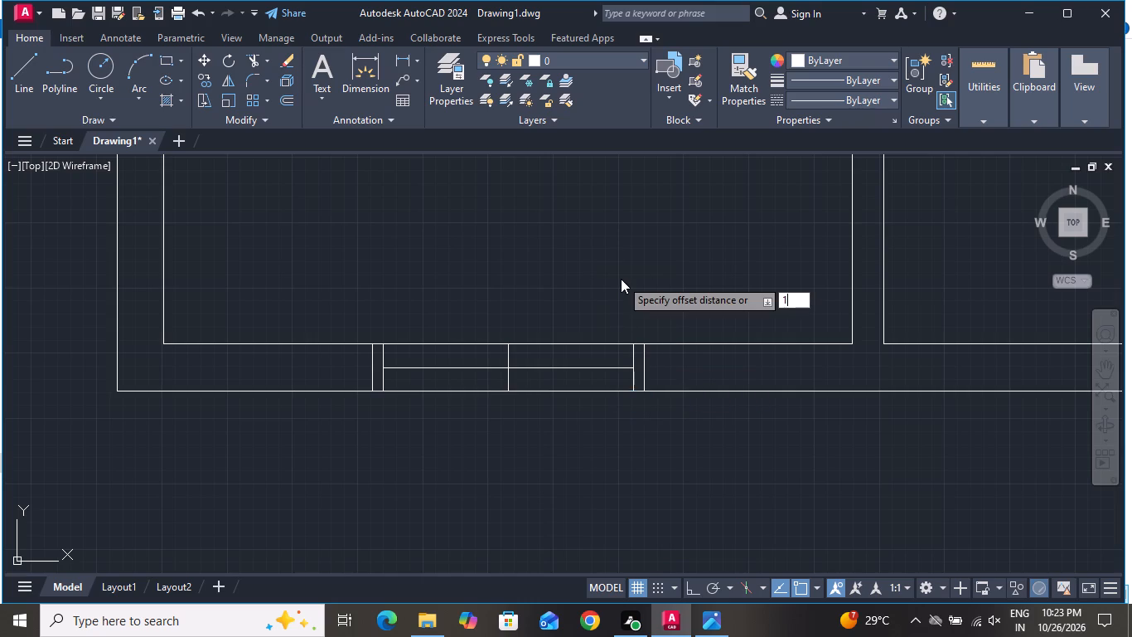
pyautogui.hotkey('shift', '"')
pyautogui.press('Return')
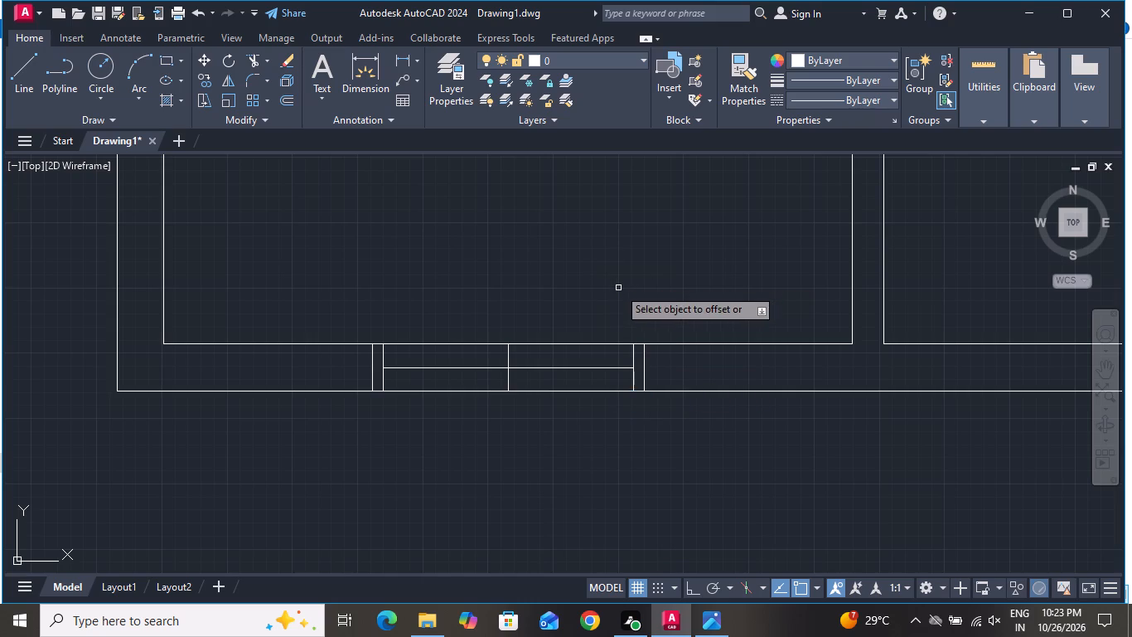
pyautogui.scroll(2, 455, 372)
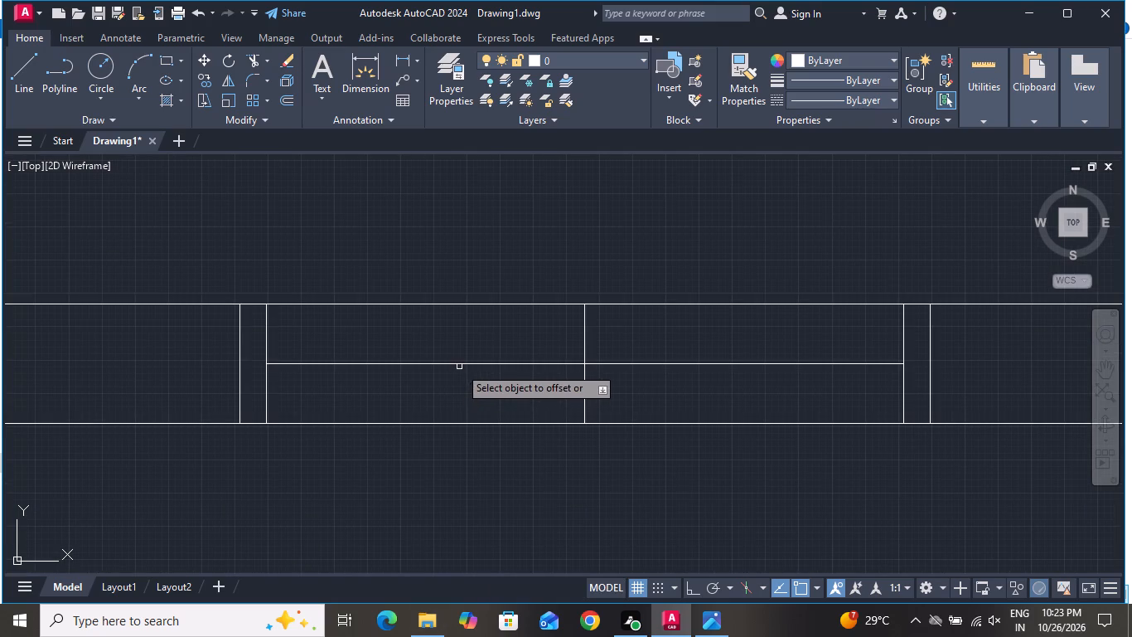
pyautogui.click(459, 365)
pyautogui.click(465, 348)
pyautogui.click(466, 365)
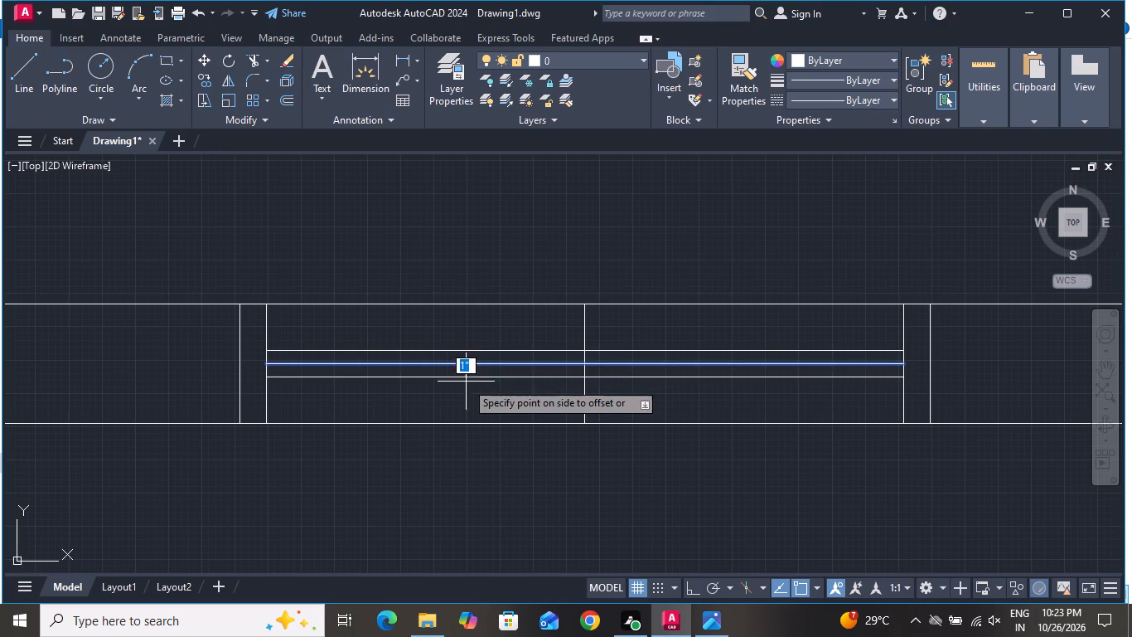
pyautogui.click(466, 382)
pyautogui.rightClick(462, 382)
pyautogui.click(486, 406)
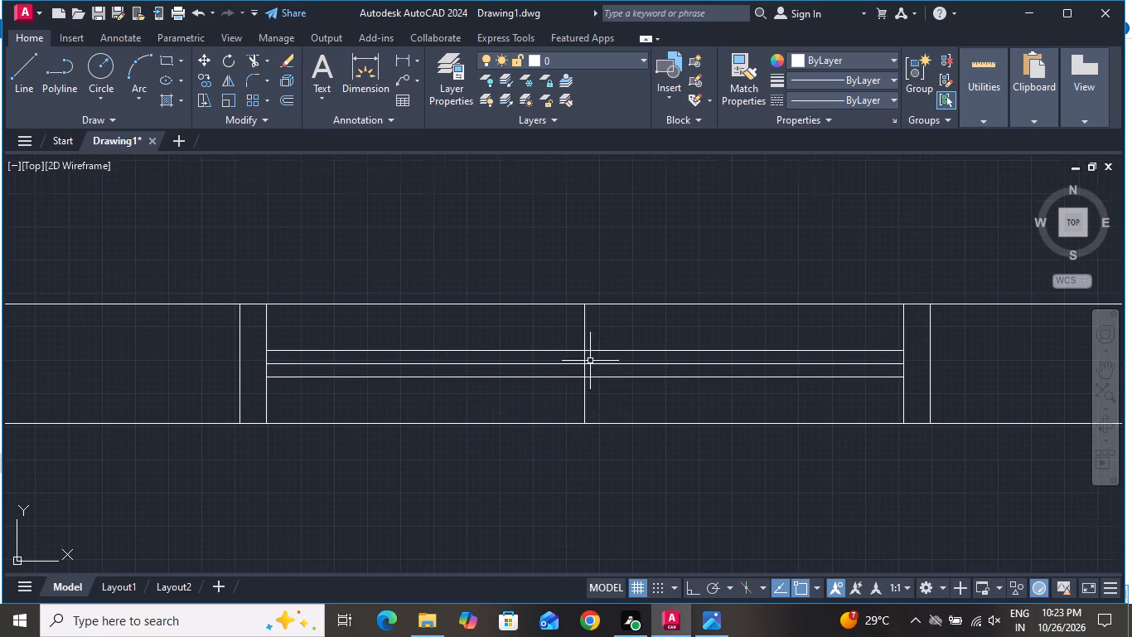
# Delete the middle horizontal line and the vertical guide line of the bottom-left room's bottom-wall window.
pyautogui.scroll(3, 593, 359)
pyautogui.click(593, 357)
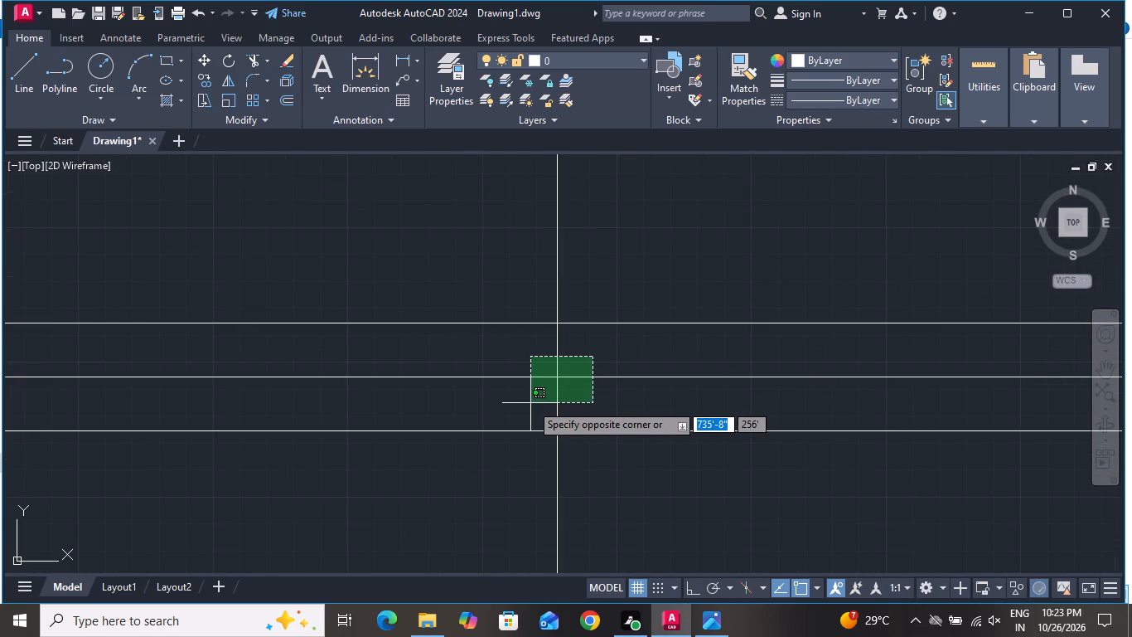
pyautogui.click(526, 403)
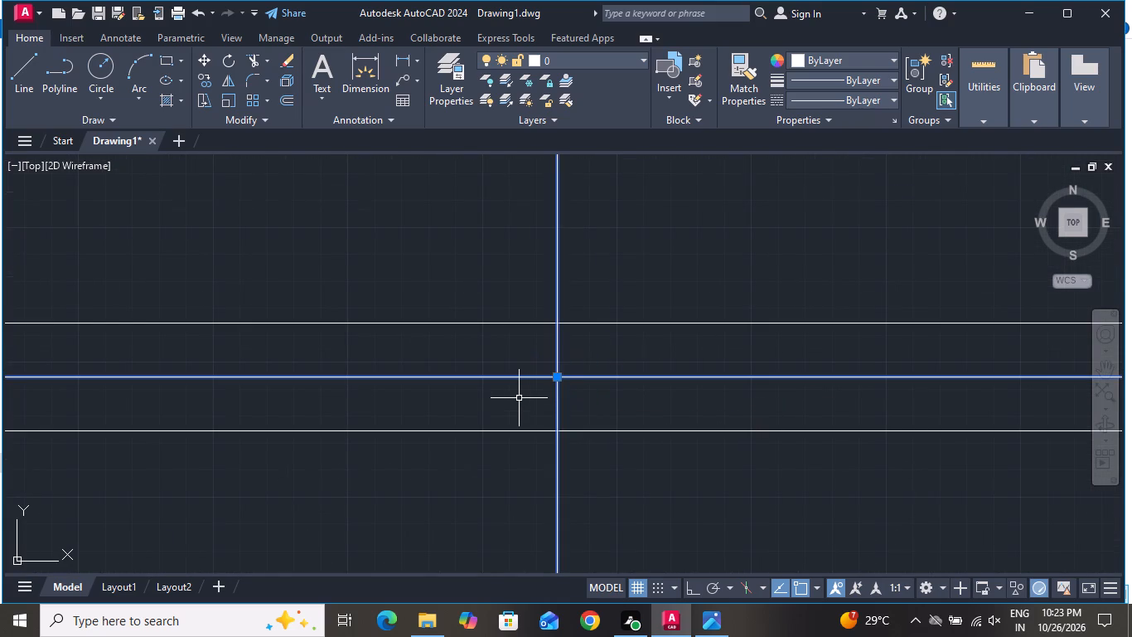
pyautogui.press('Delete')
# Draw a horizontal guide line across the left outer wall at the midpoint of the bottom-left room's wall.
pyautogui.scroll(-8, 549, 401)
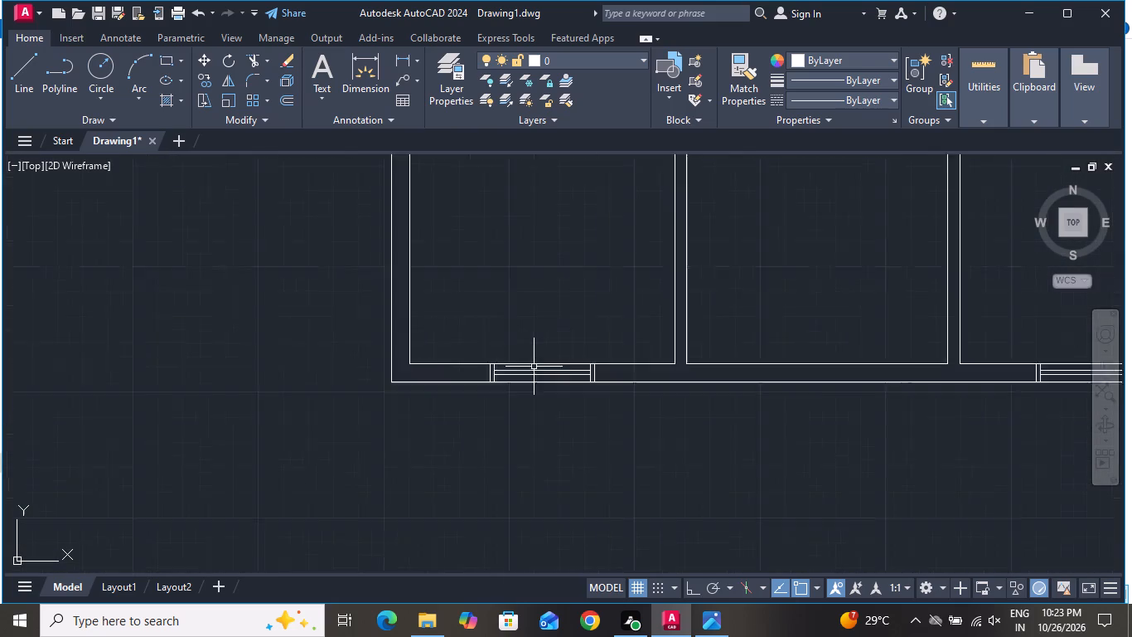
pyautogui.scroll(-2, 527, 367)
pyautogui.click(15, 70)
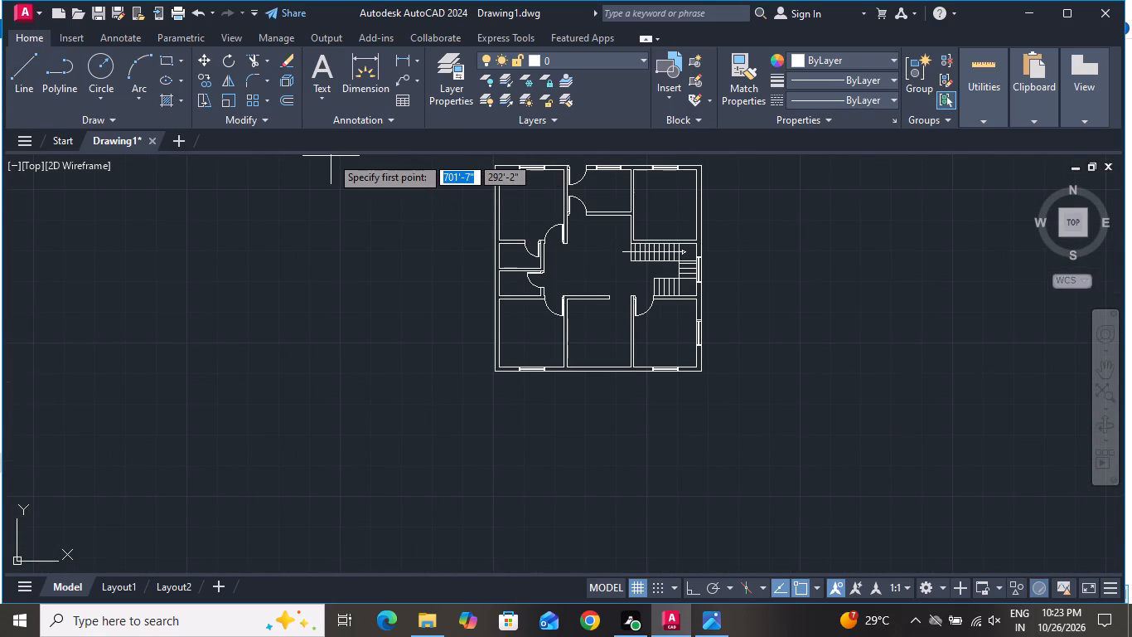
pyautogui.scroll(1, 418, 290)
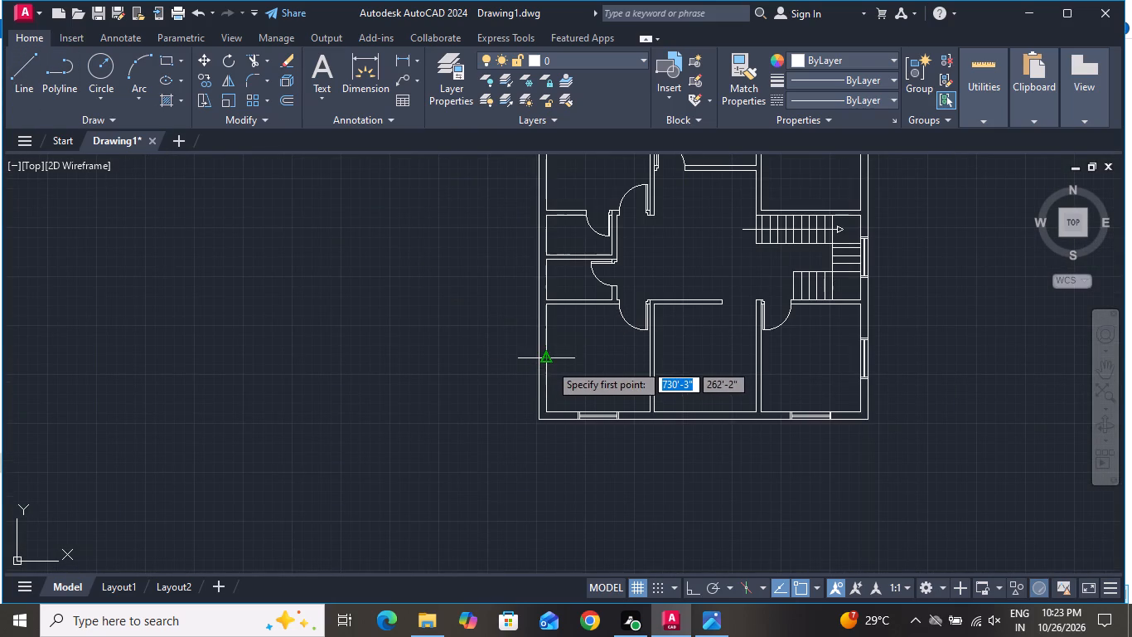
pyautogui.click(548, 361)
pyautogui.scroll(4, 548, 361)
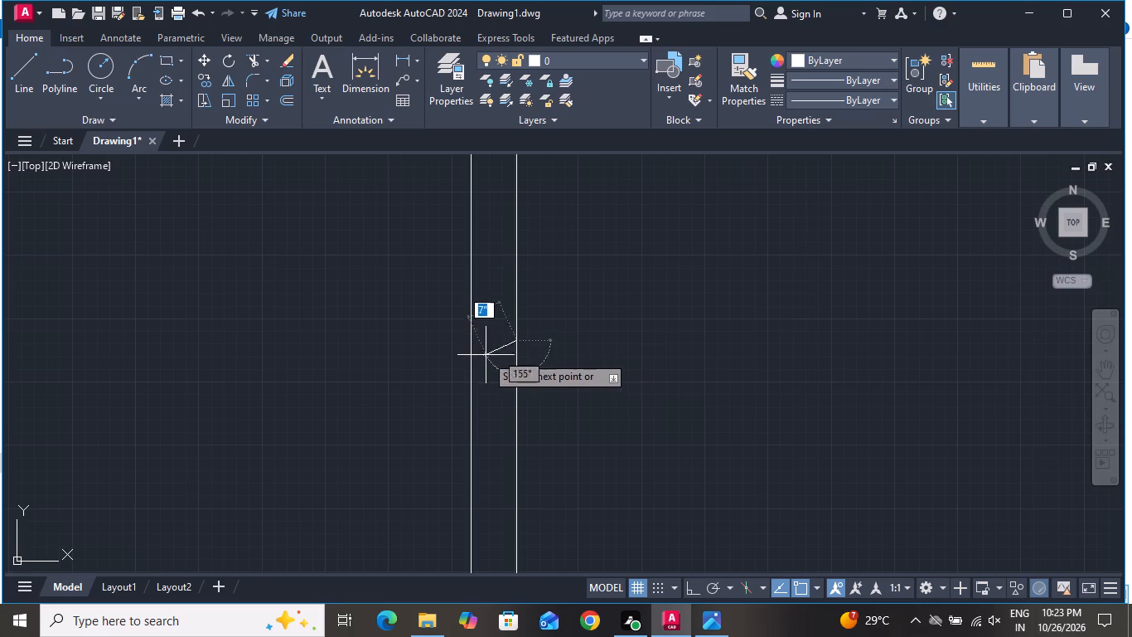
pyautogui.click(470, 339)
pyautogui.rightClick(470, 339)
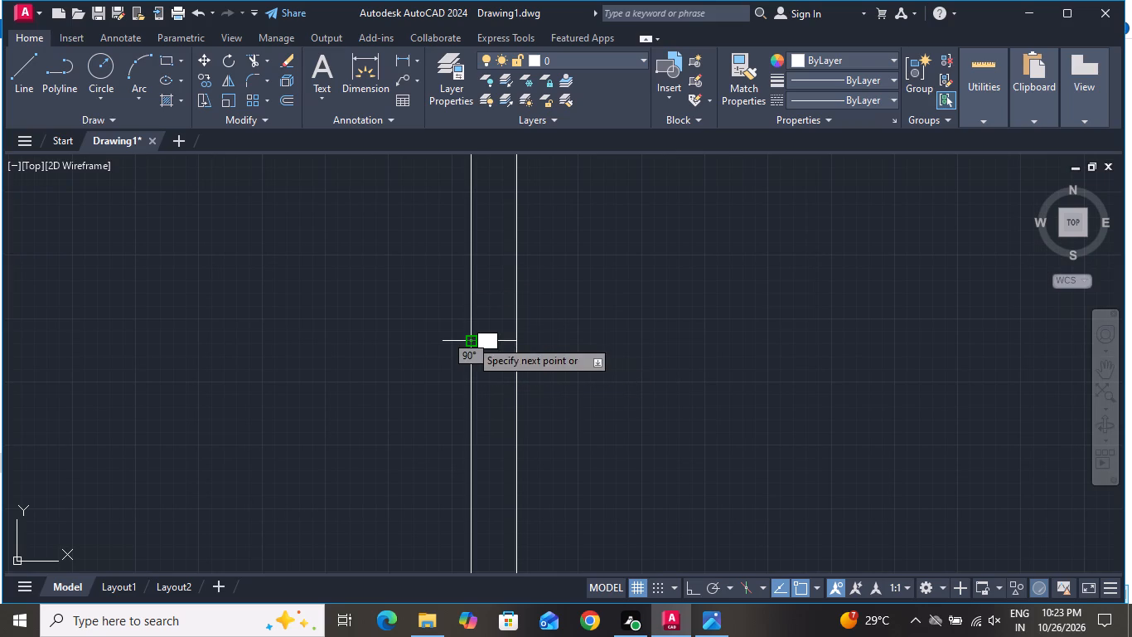
pyautogui.click(495, 371)
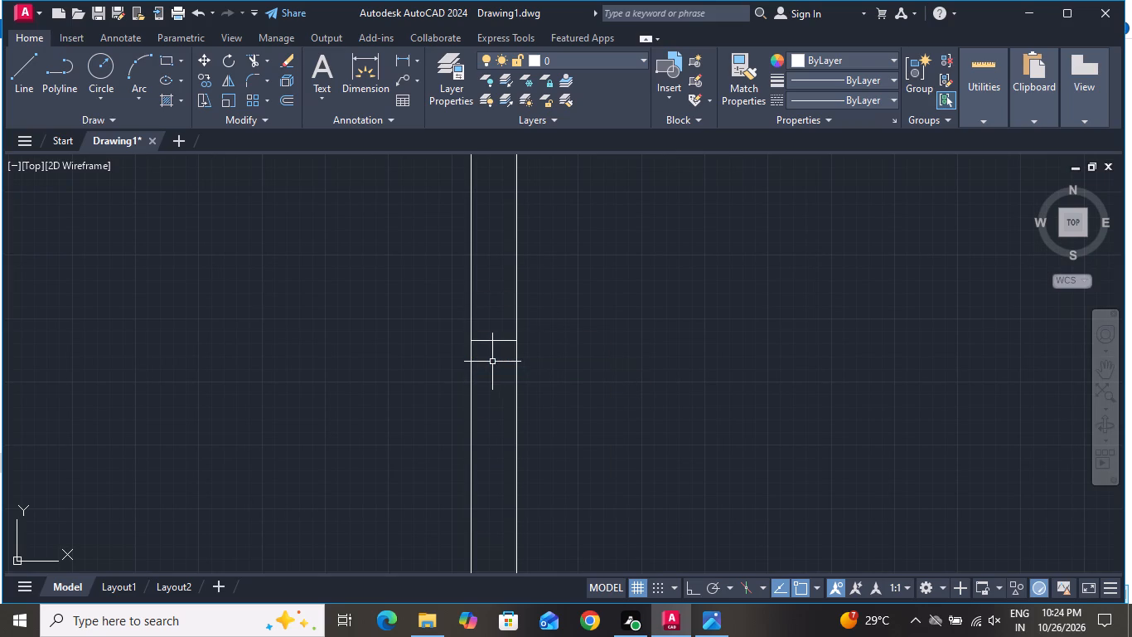
# Offset the left wall's horizontal guide line 2' above and 2' below to mark the ends of the window.
pyautogui.write('o')
pyautogui.press('space')
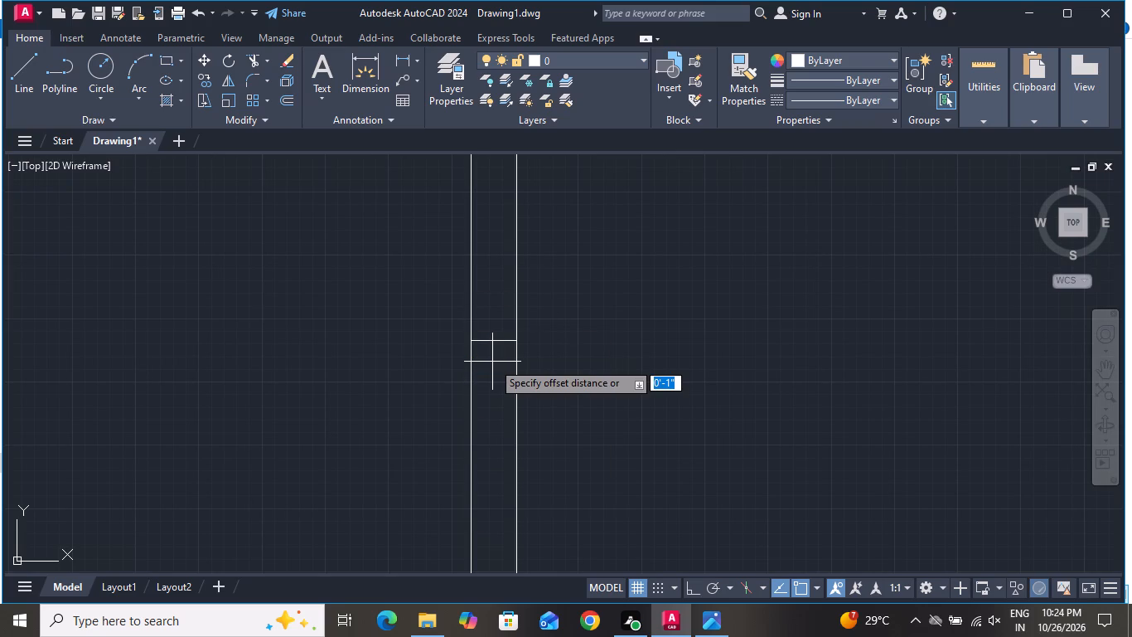
pyautogui.press('2')
pyautogui.press("'")
pyautogui.press('Return')
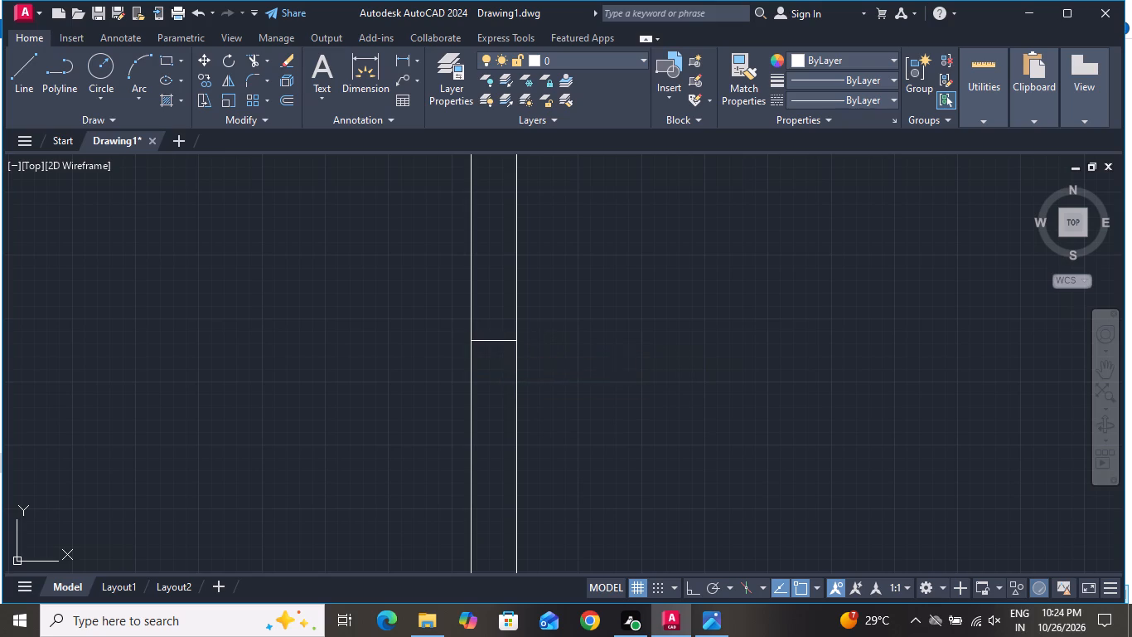
pyautogui.click(481, 341)
pyautogui.click(497, 282)
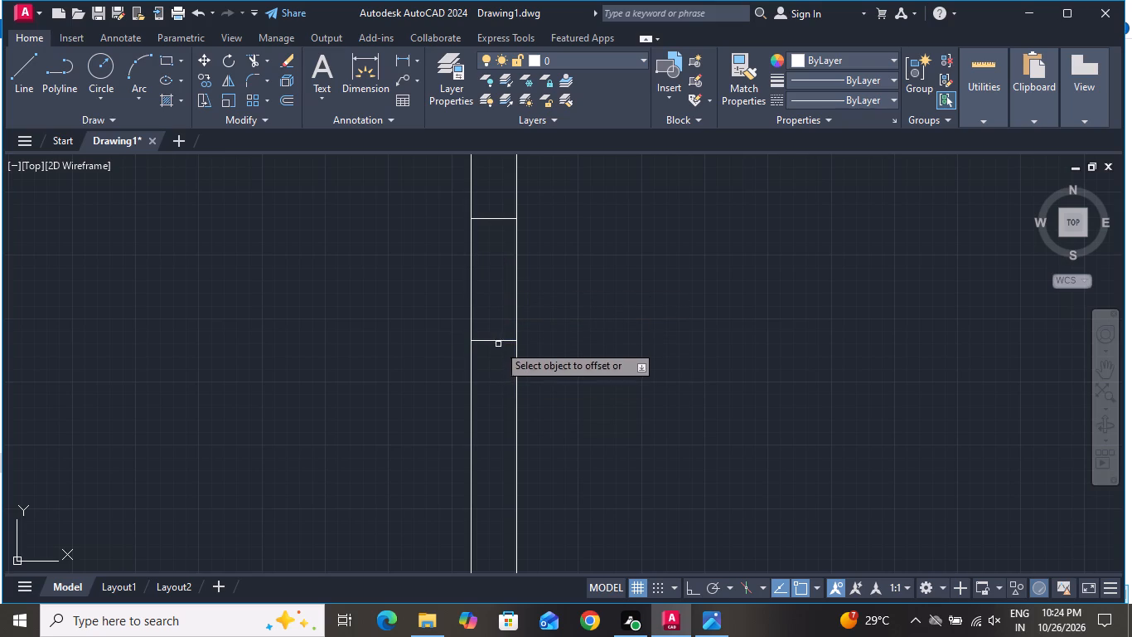
pyautogui.click(499, 339)
pyautogui.click(501, 389)
pyautogui.rightClick(526, 321)
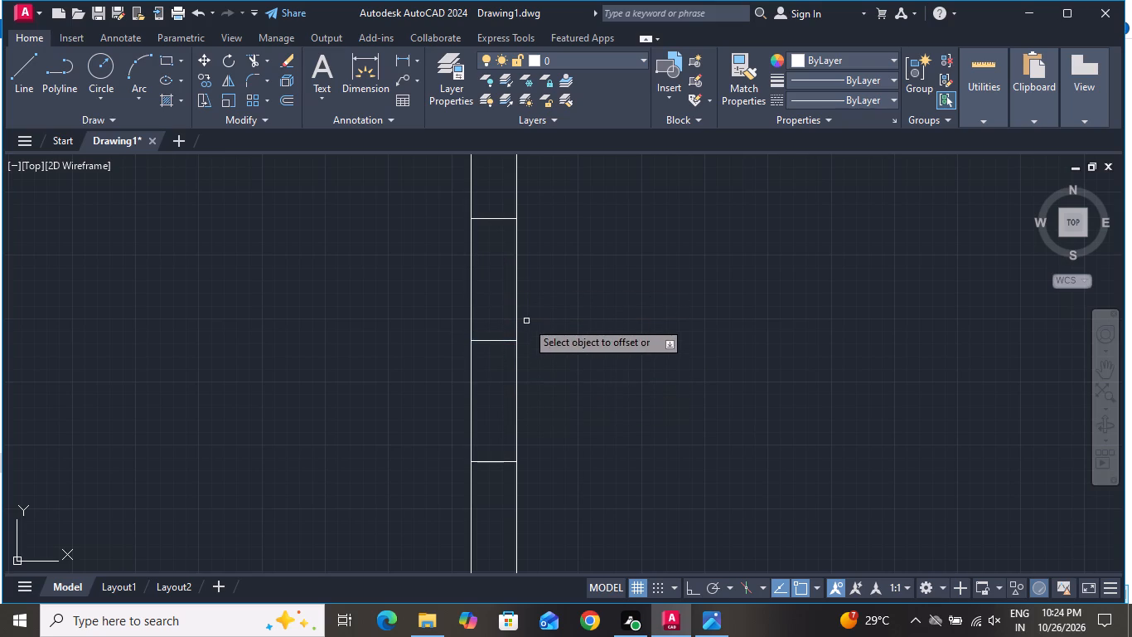
pyautogui.click(552, 353)
# Offset the end lines of the bottom-left room's left-wall window 2" outward, one above and one below.
pyautogui.write('o 2')
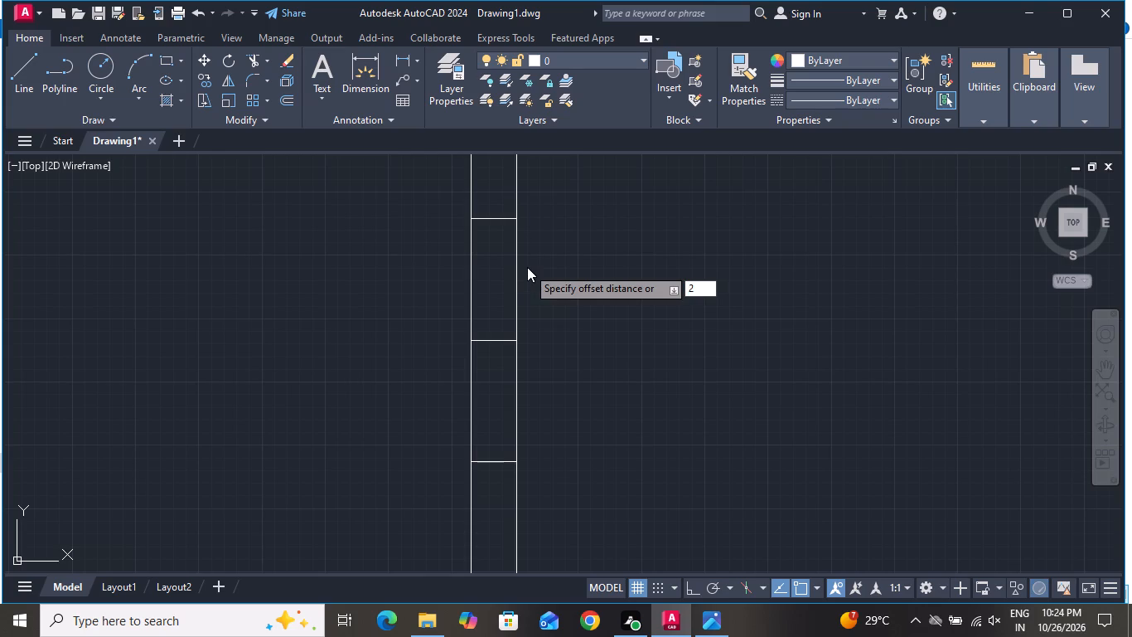
pyautogui.hotkey('shift', '"')
pyautogui.press('Return')
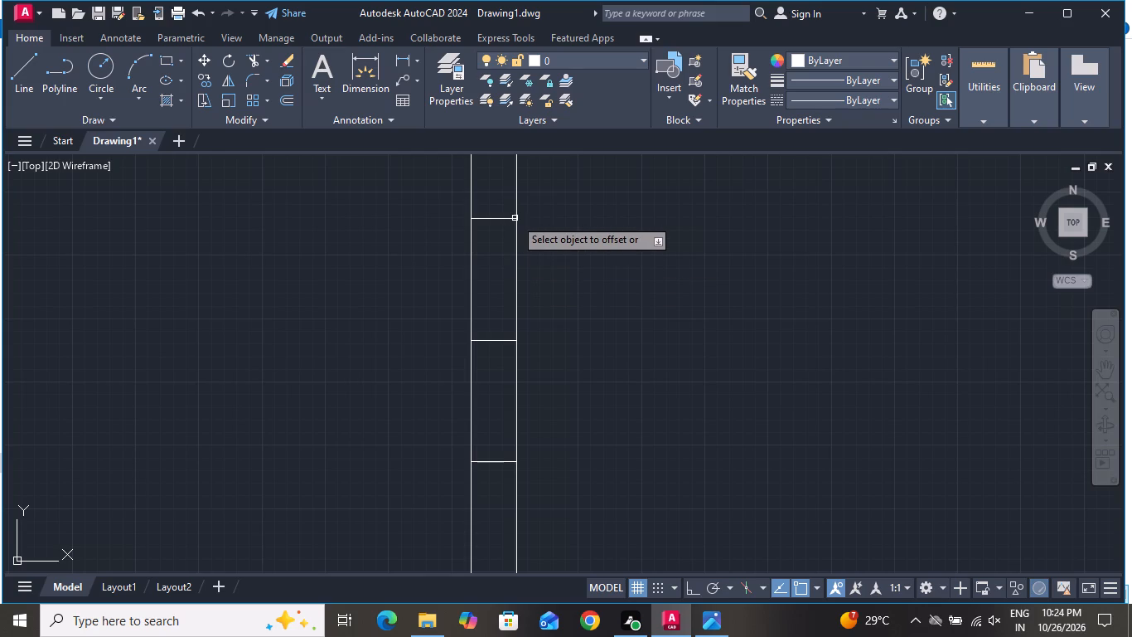
pyautogui.click(514, 221)
pyautogui.click(502, 185)
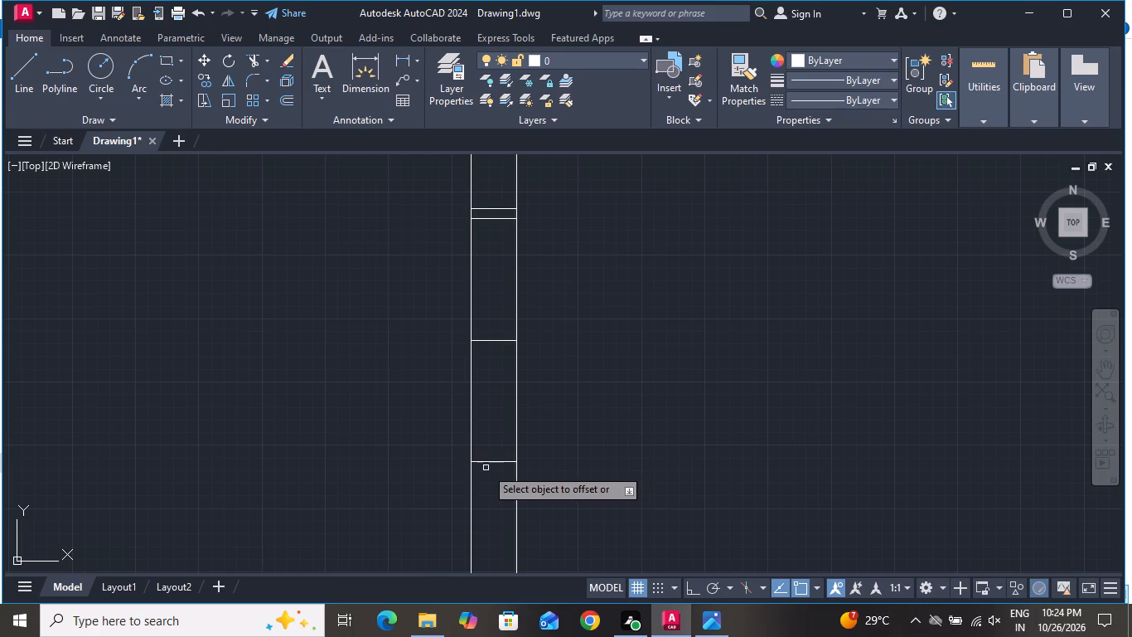
pyautogui.click(484, 464)
pyautogui.click(491, 508)
pyautogui.rightClick(548, 367)
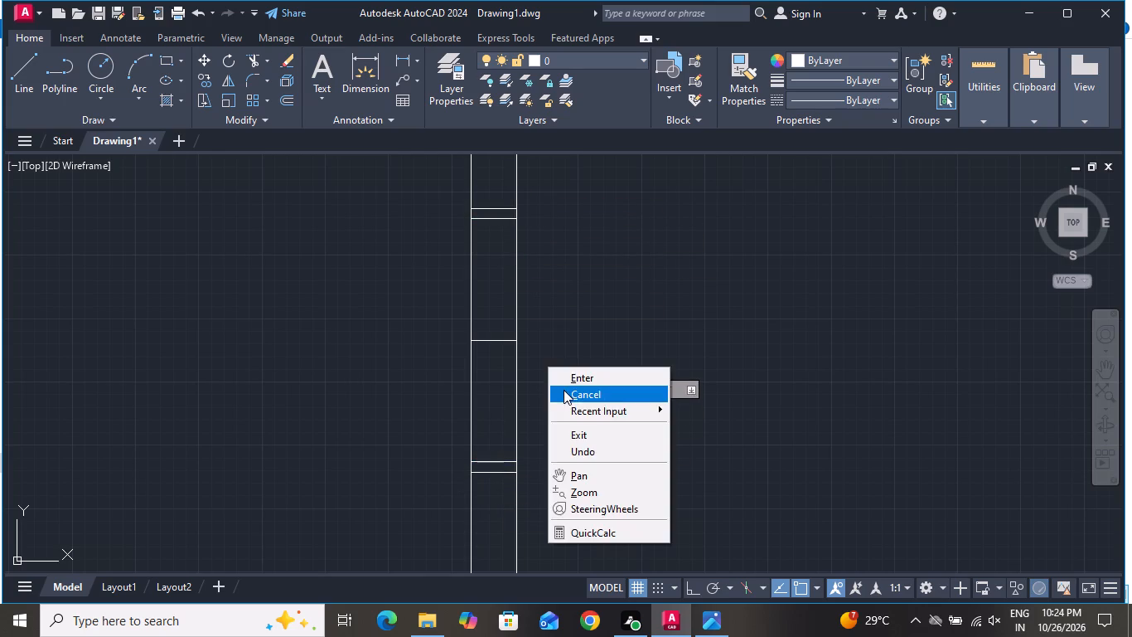
pyautogui.click(564, 390)
# Draw a vertical middle line between the midpoints of the left-wall window's two inner end lines.
pyautogui.click(27, 86)
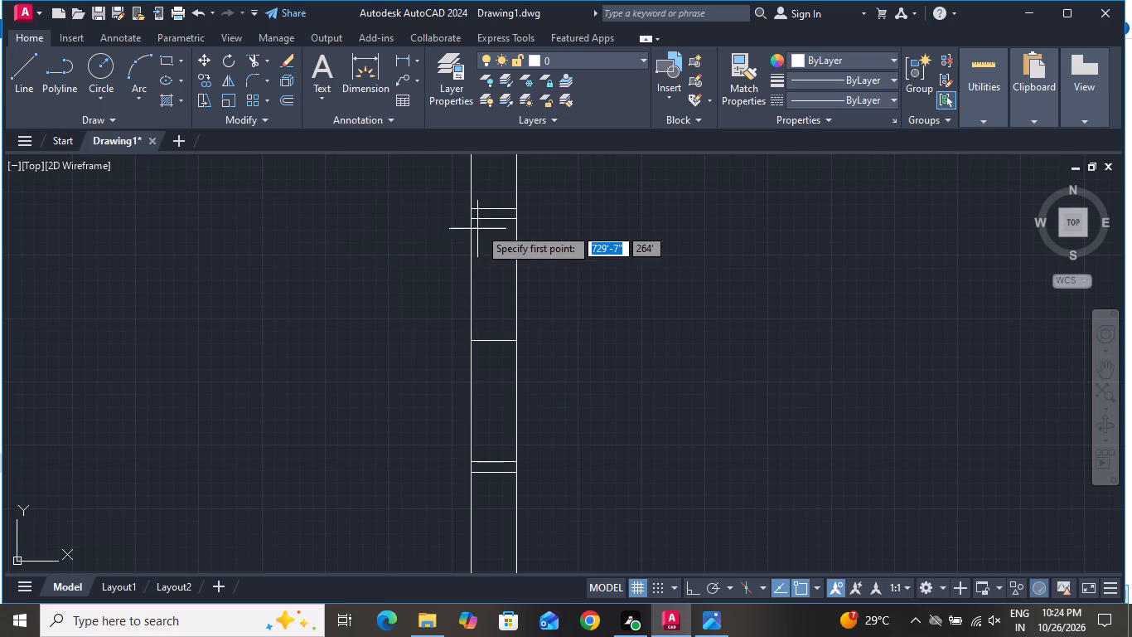
pyautogui.click(495, 217)
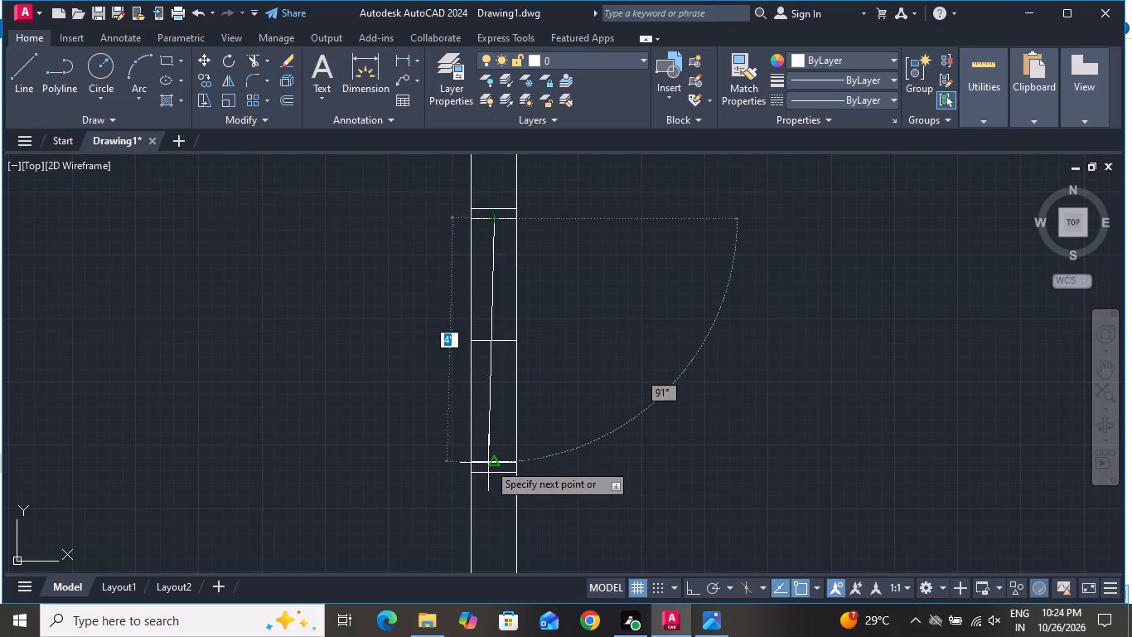
pyautogui.click(489, 464)
pyautogui.rightClick(481, 460)
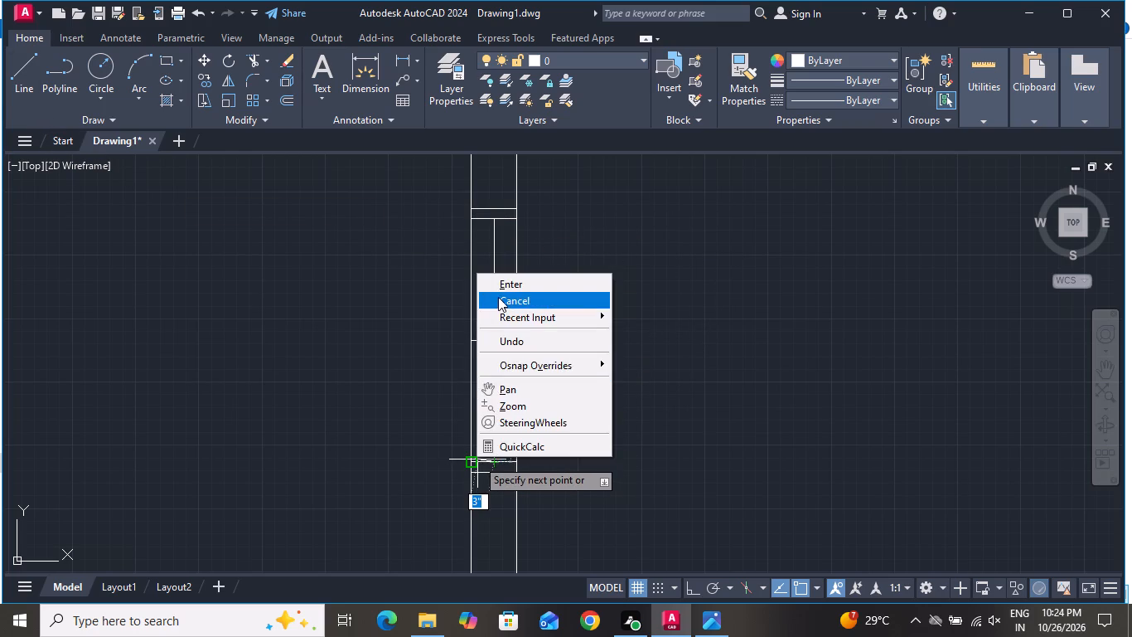
pyautogui.click(498, 297)
# Offset the left-wall window's vertical middle line 1" to each side to form the glass lines.
pyautogui.write('o')
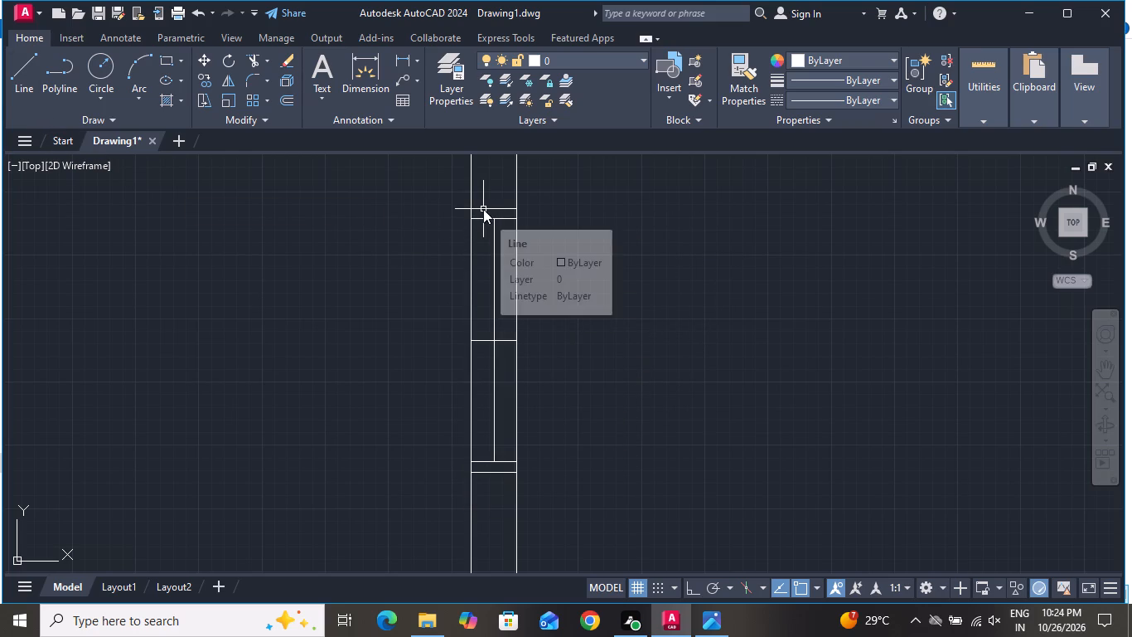
pyautogui.press('space')
pyautogui.press('1')
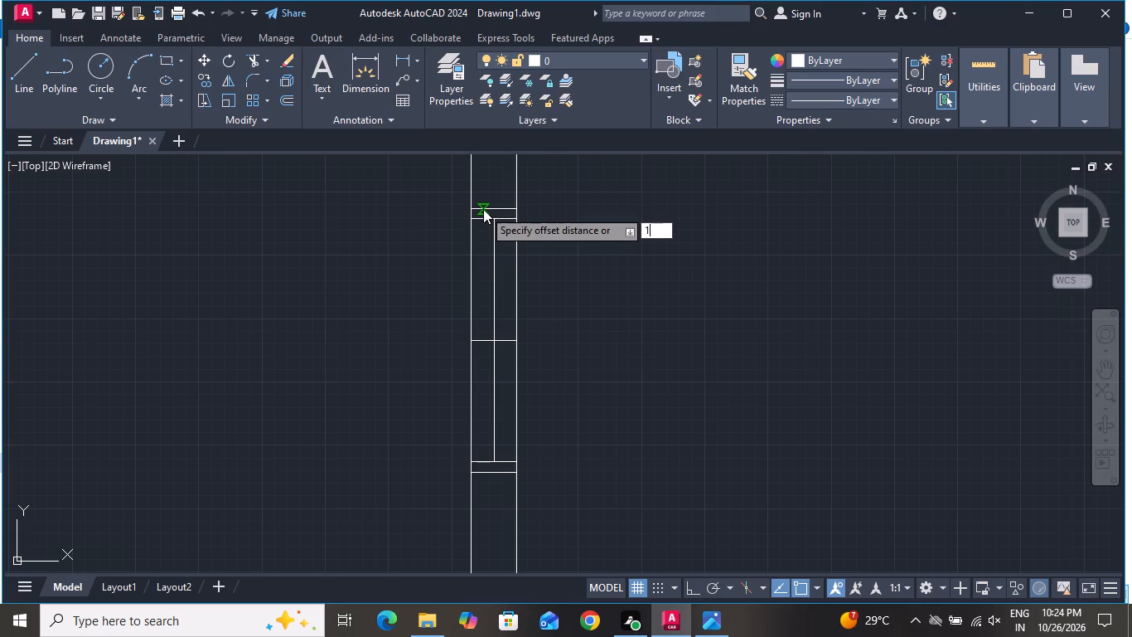
pyautogui.hotkey('shift', '"')
pyautogui.press('Return')
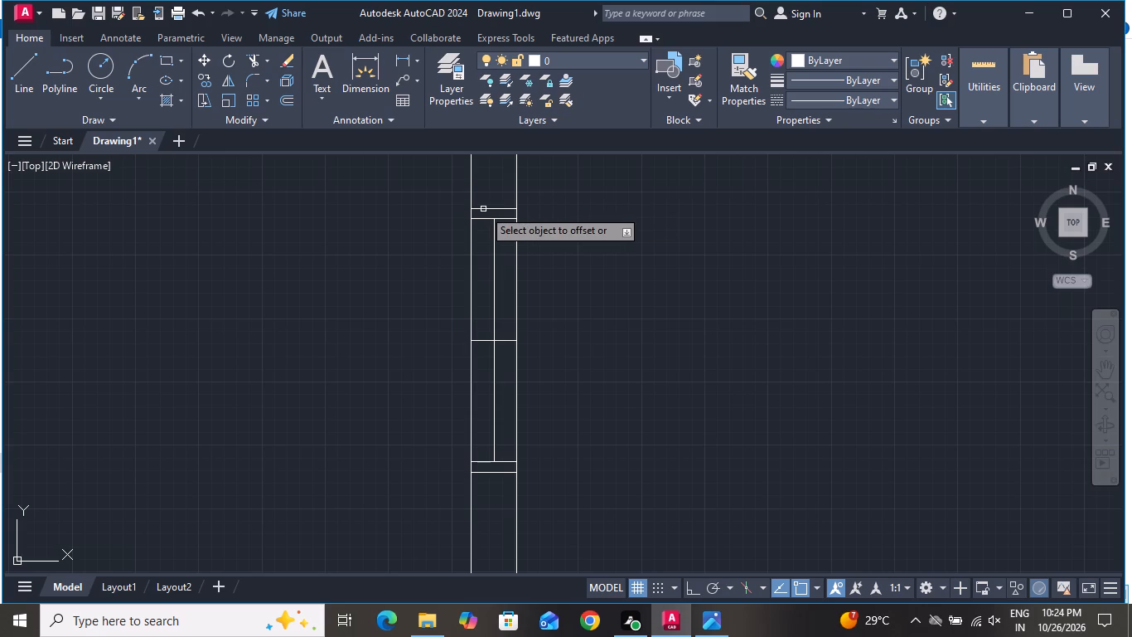
pyautogui.click(491, 233)
pyautogui.click(501, 235)
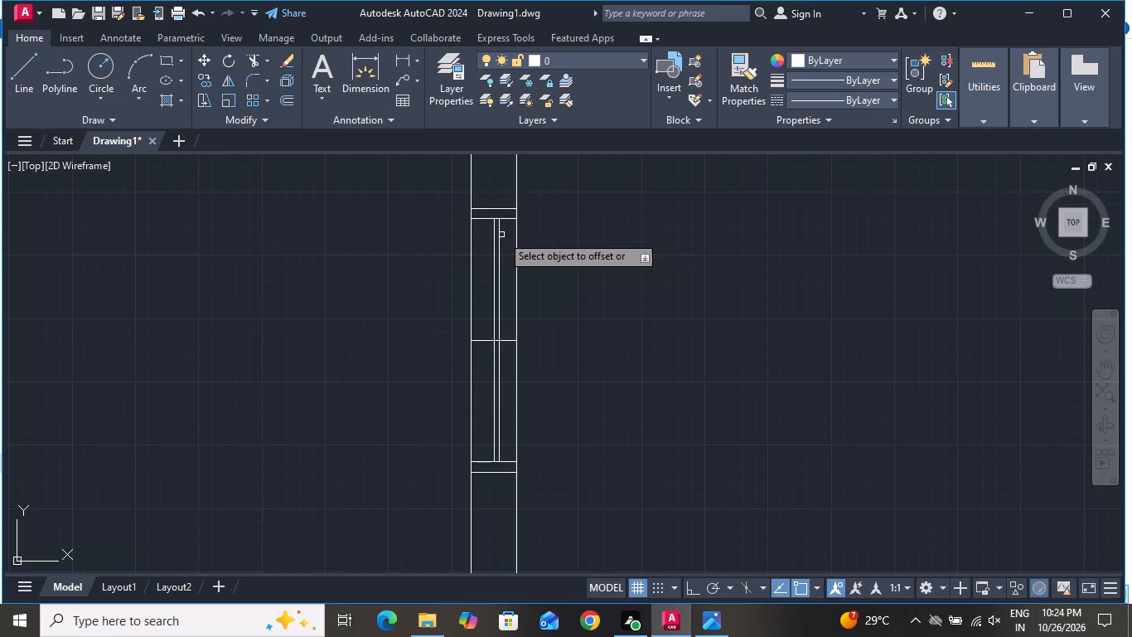
pyautogui.click(491, 246)
pyautogui.click(463, 258)
pyautogui.rightClick(463, 258)
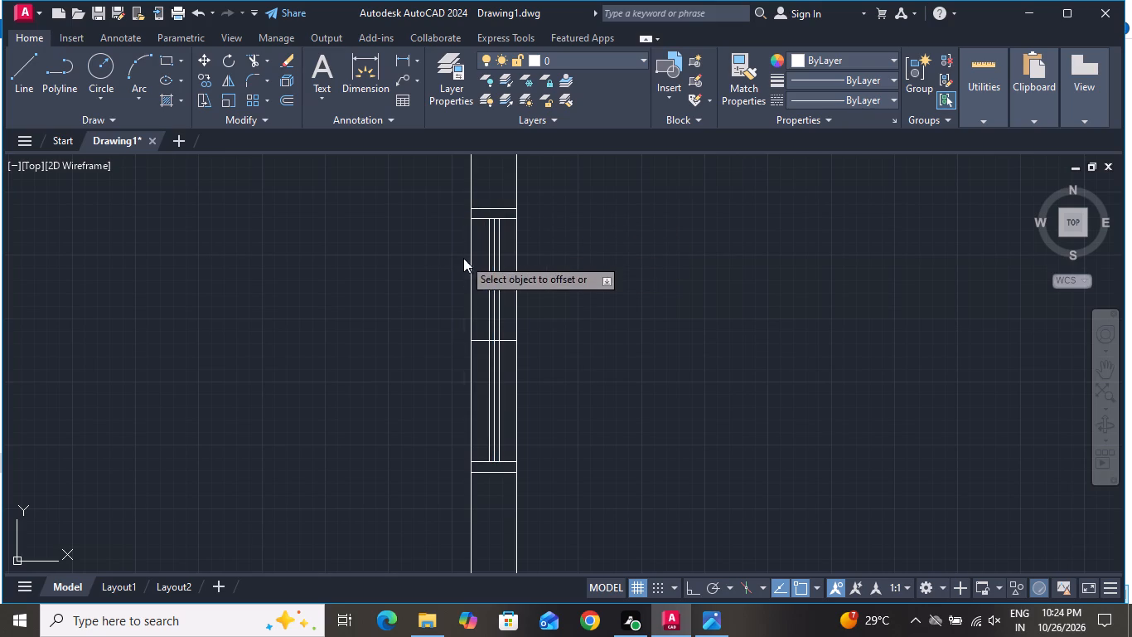
pyautogui.click(477, 283)
# Delete the vertical middle line and the horizontal guide line of the bottom-left room's left-wall window.
pyautogui.scroll(5, 506, 345)
pyautogui.click(472, 289)
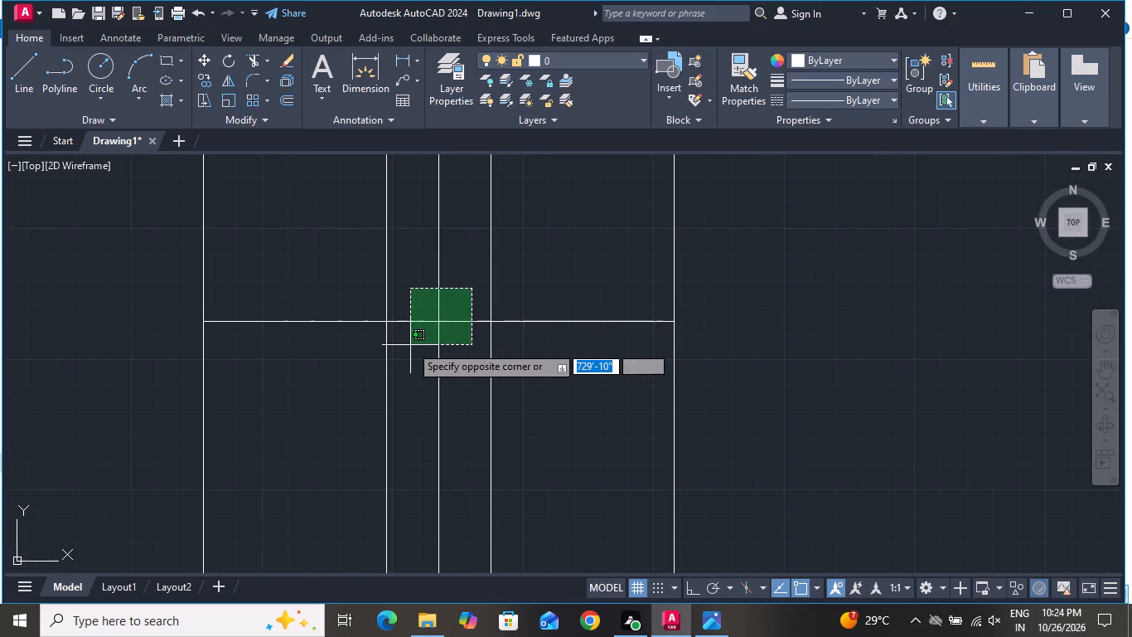
pyautogui.click(409, 353)
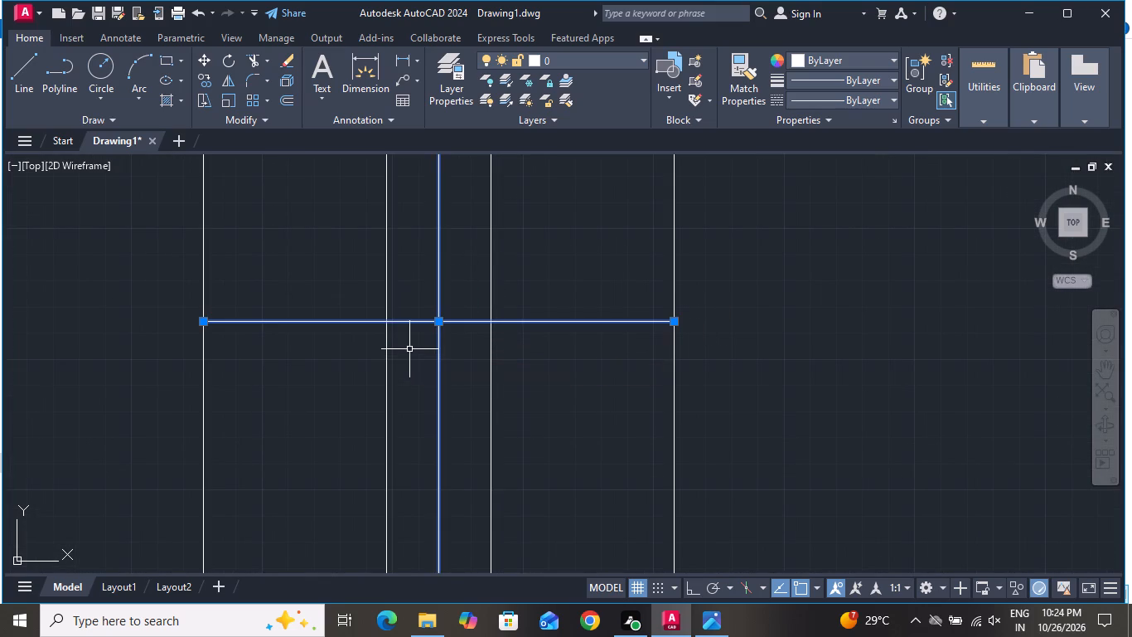
pyautogui.press('Delete')
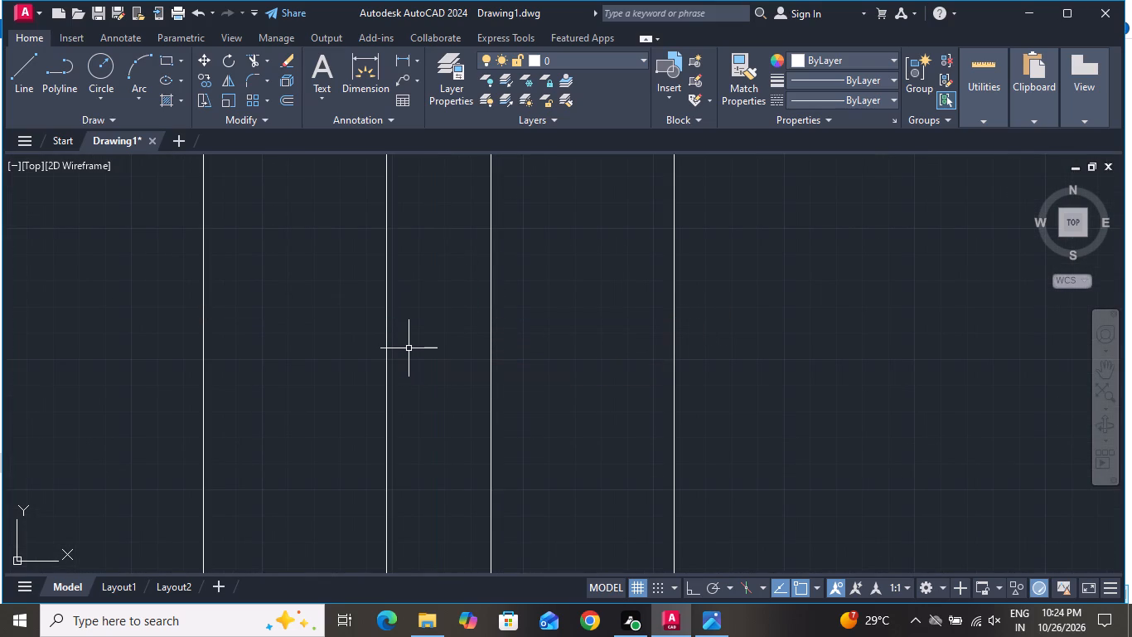
# Draw a horizontal guide line across the left outer wall at the midpoint of the small room above the bottom-left room.
pyautogui.scroll(-4, 420, 363)
pyautogui.scroll(-5, 512, 364)
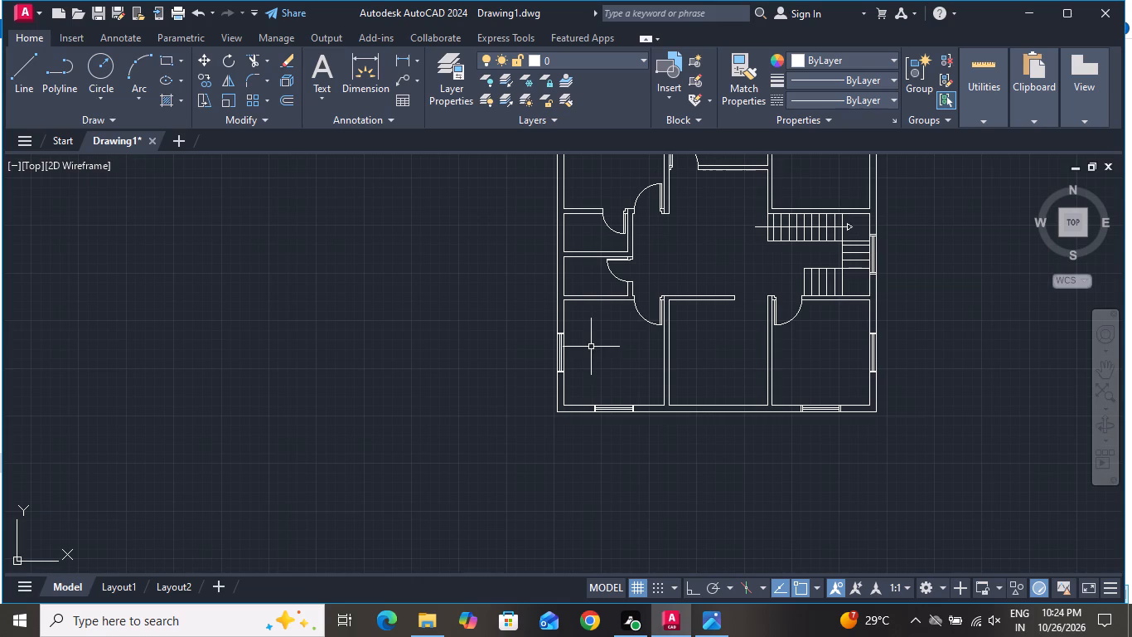
pyautogui.click(22, 57)
pyautogui.scroll(-1, 399, 149)
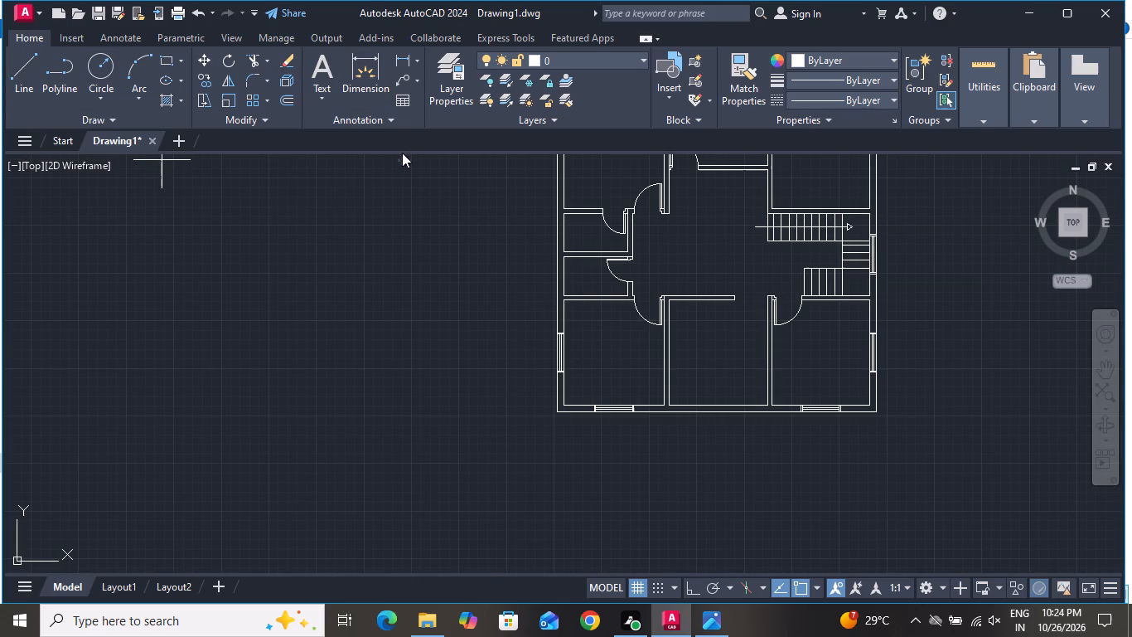
pyautogui.scroll(1, 525, 200)
pyautogui.scroll(3, 617, 335)
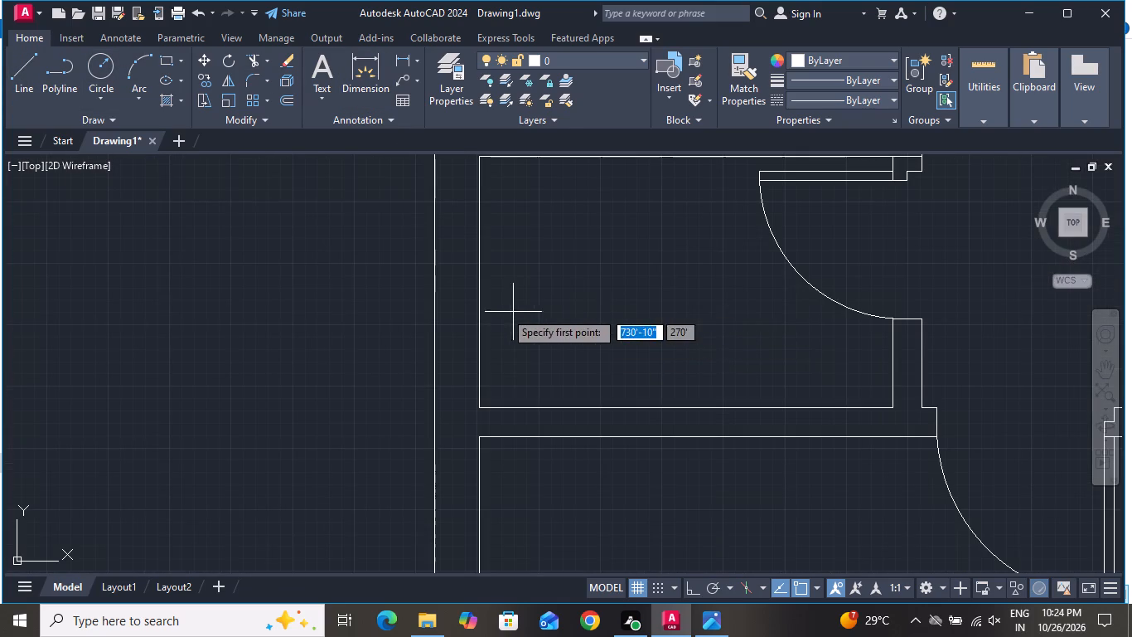
pyautogui.click(478, 281)
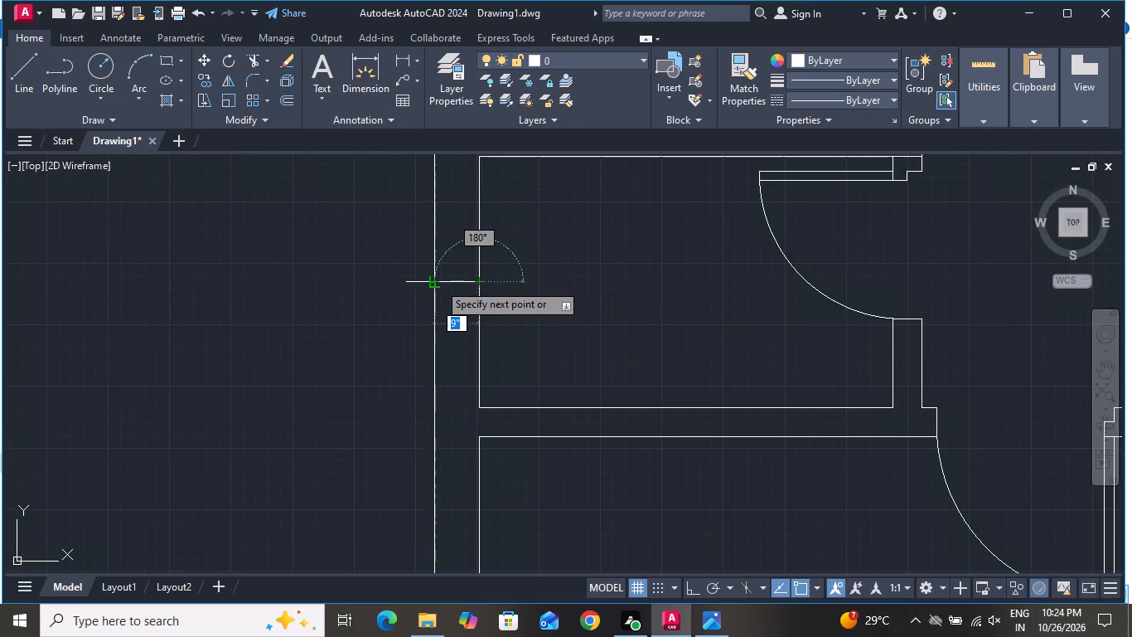
pyautogui.click(438, 283)
pyautogui.rightClick(436, 282)
pyautogui.click(469, 301)
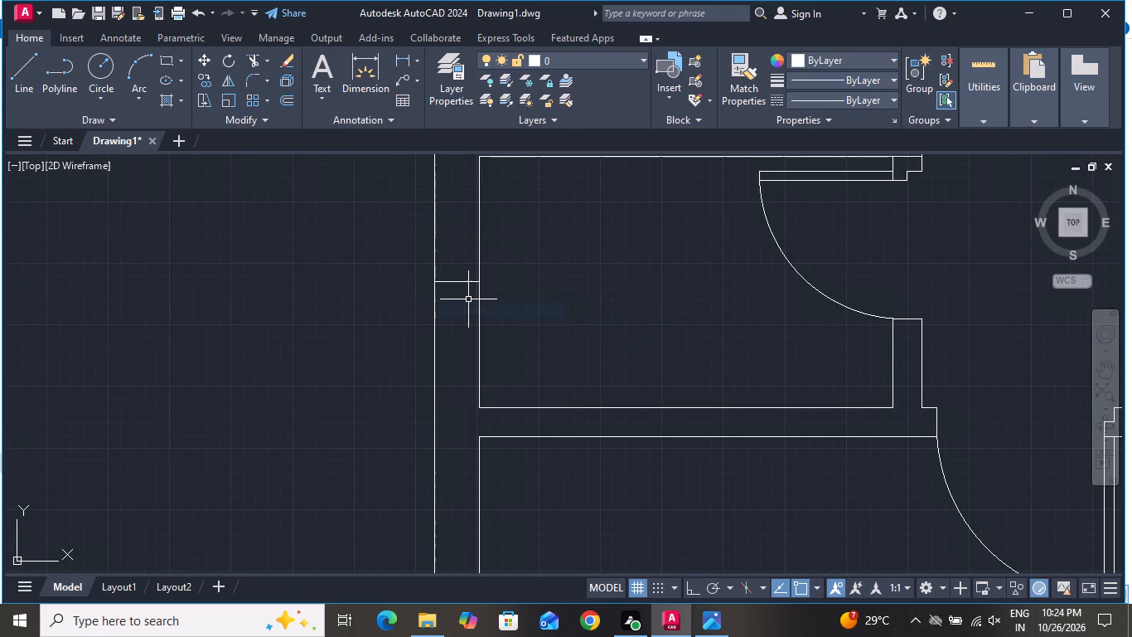
# Offset the small room's horizontal guide line 1' above and 1' below to mark the window ends.
pyautogui.write('o')
pyautogui.press('space')
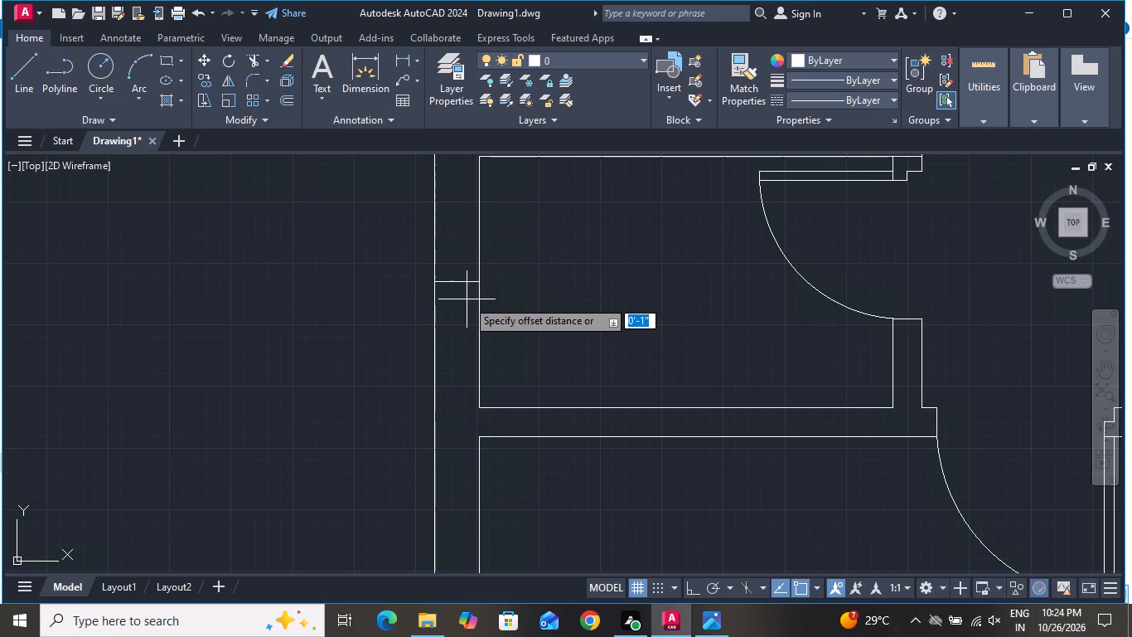
pyautogui.write("1'")
pyautogui.press('Return')
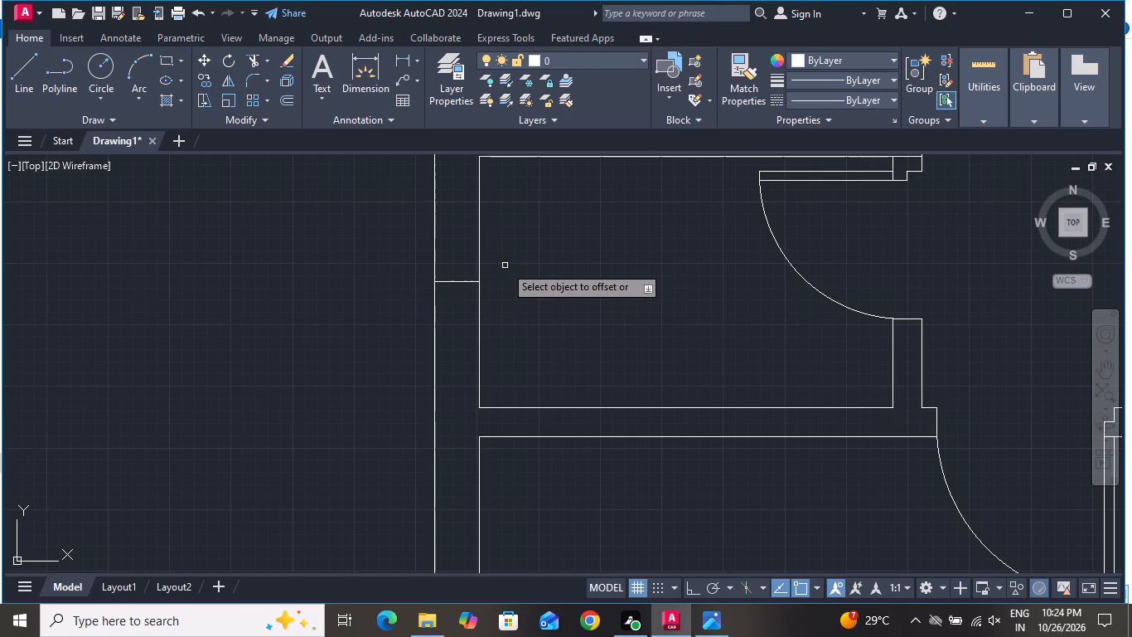
pyautogui.click(455, 283)
pyautogui.click(454, 221)
pyautogui.click(464, 283)
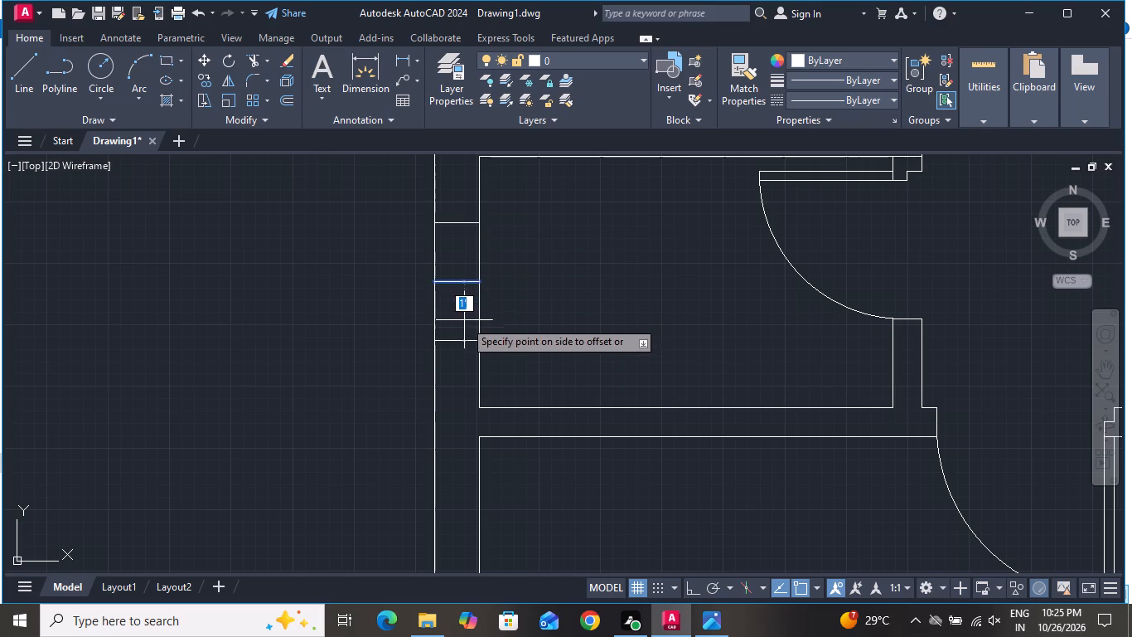
pyautogui.click(464, 320)
pyautogui.rightClick(479, 264)
pyautogui.click(488, 289)
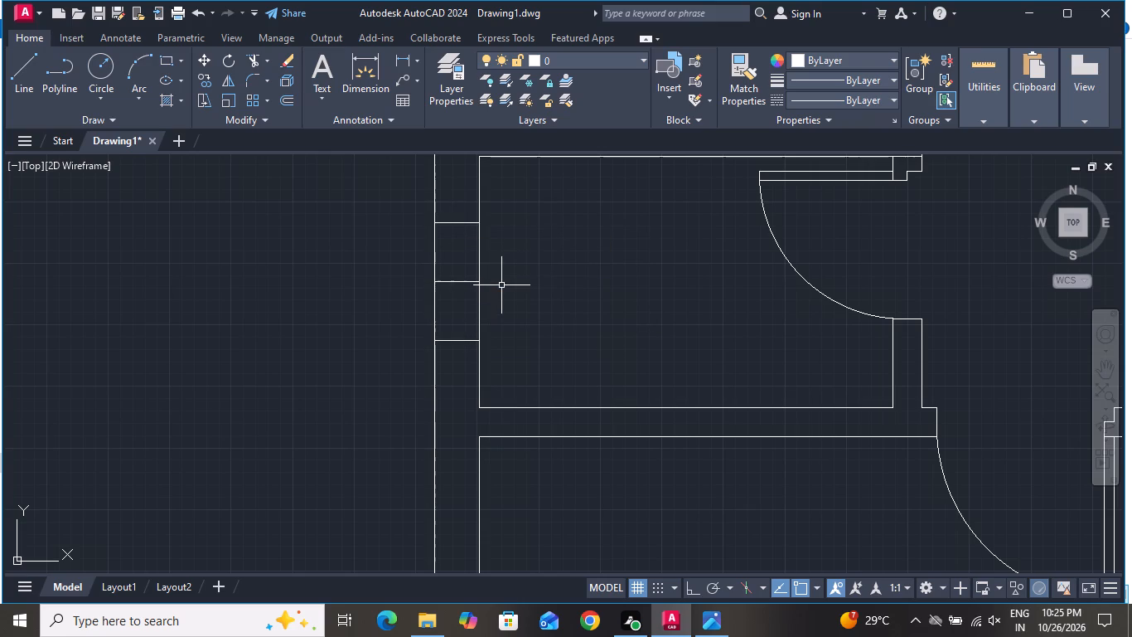
# Offset the two end lines of the small room's window 2" outward, one above and one below.
pyautogui.write('o')
pyautogui.press('space')
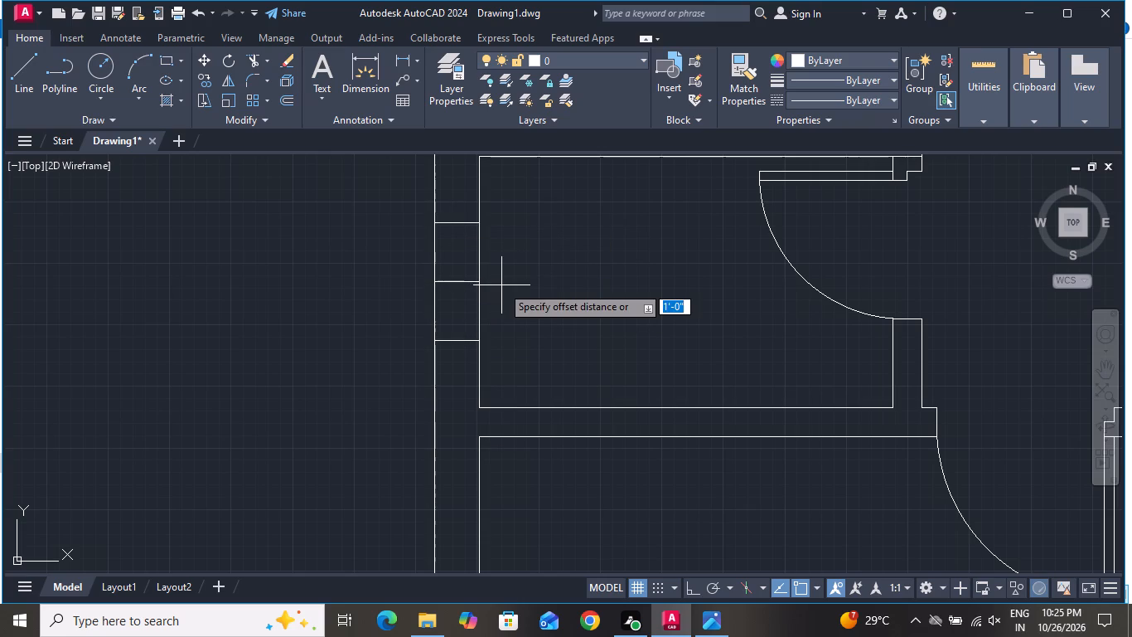
pyautogui.press('1')
pyautogui.press('BackSpace')
pyautogui.press('2')
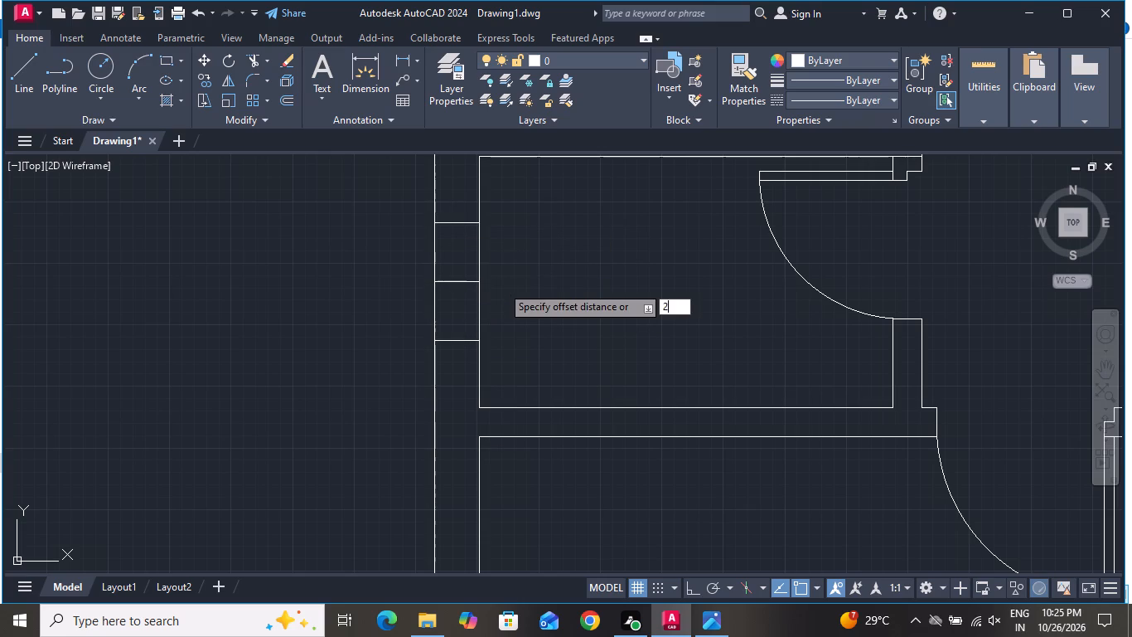
pyautogui.hotkey('shift', '"')
pyautogui.press('Return')
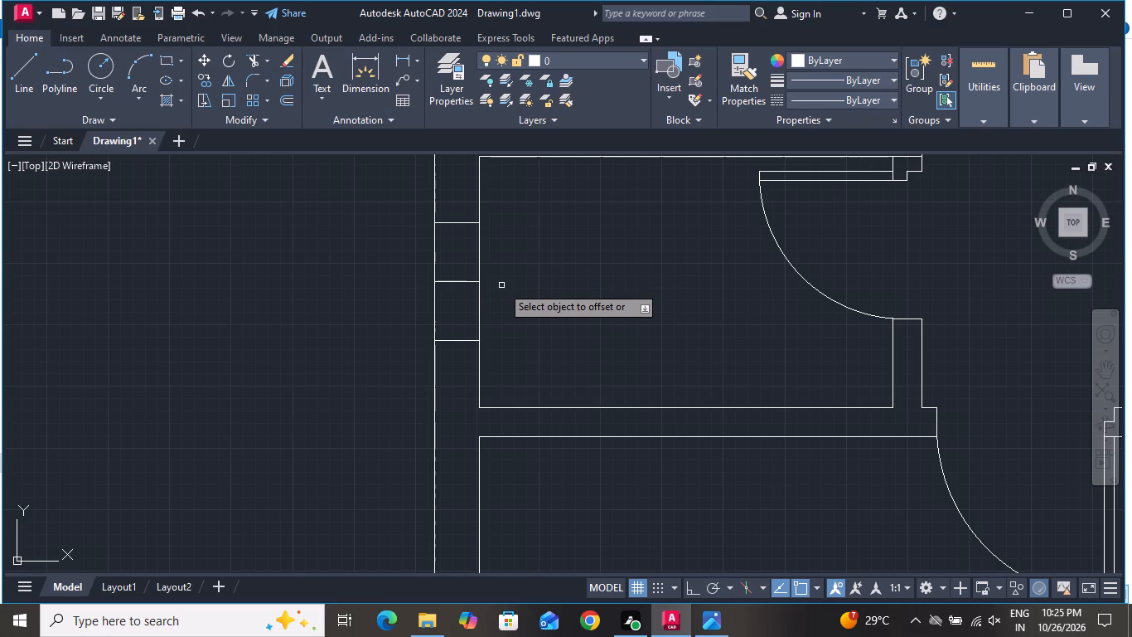
pyautogui.click(462, 340)
pyautogui.click(464, 388)
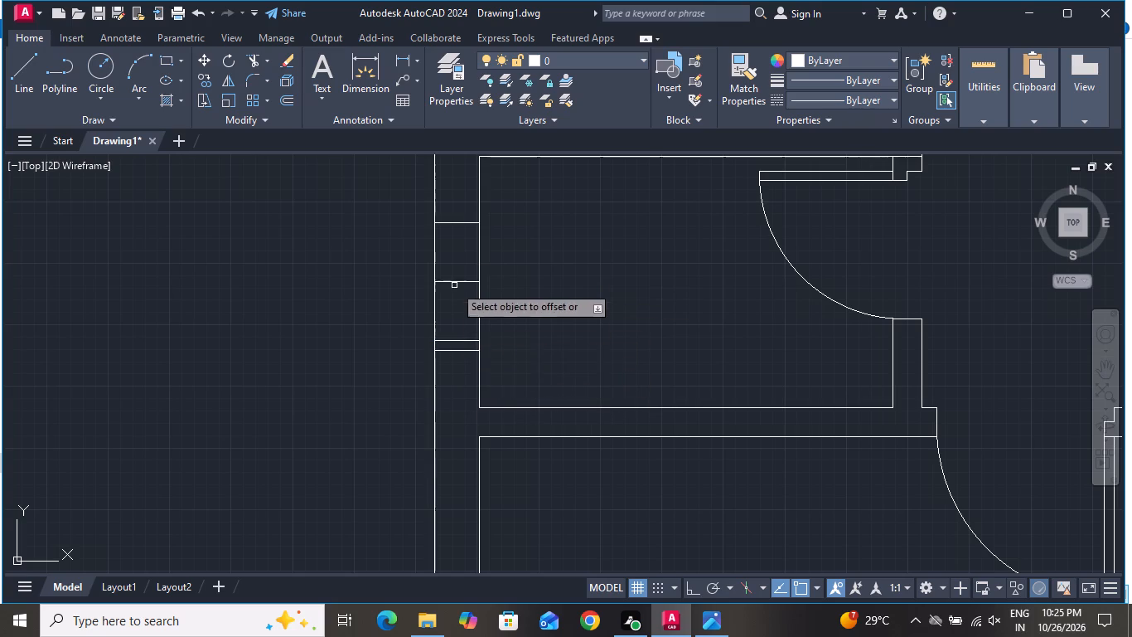
pyautogui.click(458, 224)
pyautogui.click(457, 201)
pyautogui.rightClick(504, 226)
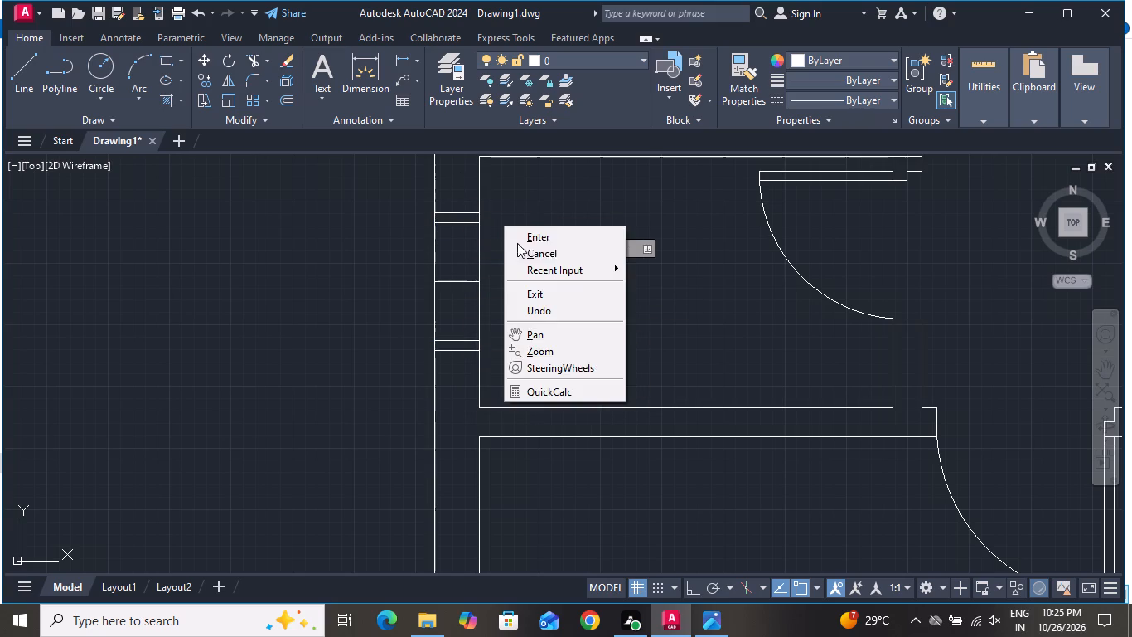
pyautogui.click(526, 250)
# Draw a vertical middle line between the midpoints of the small room window's two inner end lines.
pyautogui.click(31, 65)
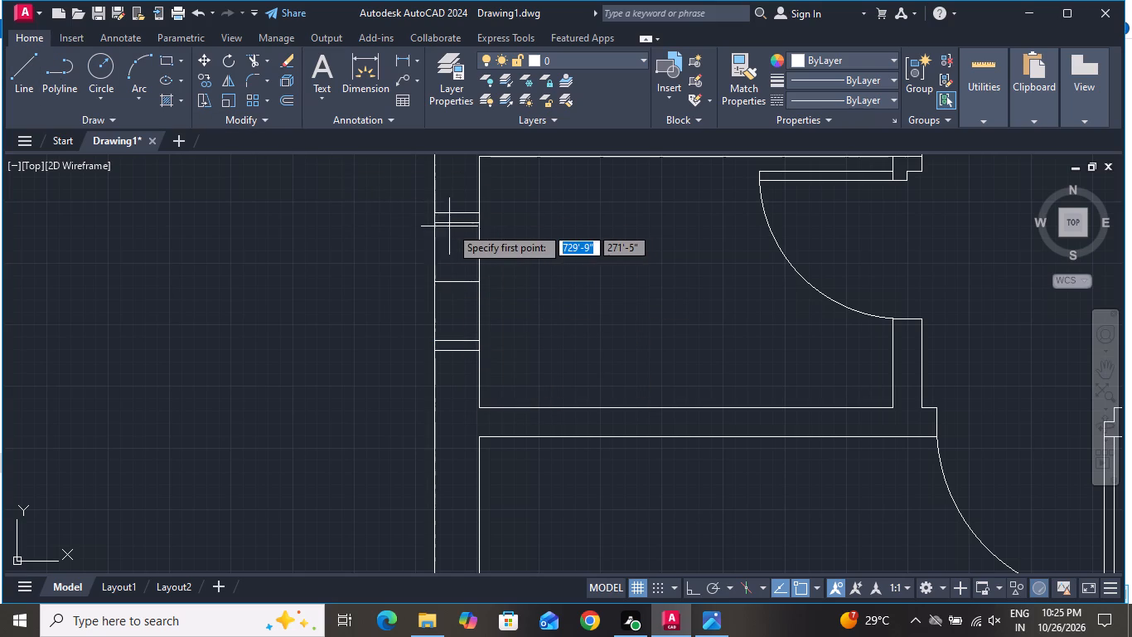
pyautogui.click(455, 226)
pyautogui.click(455, 339)
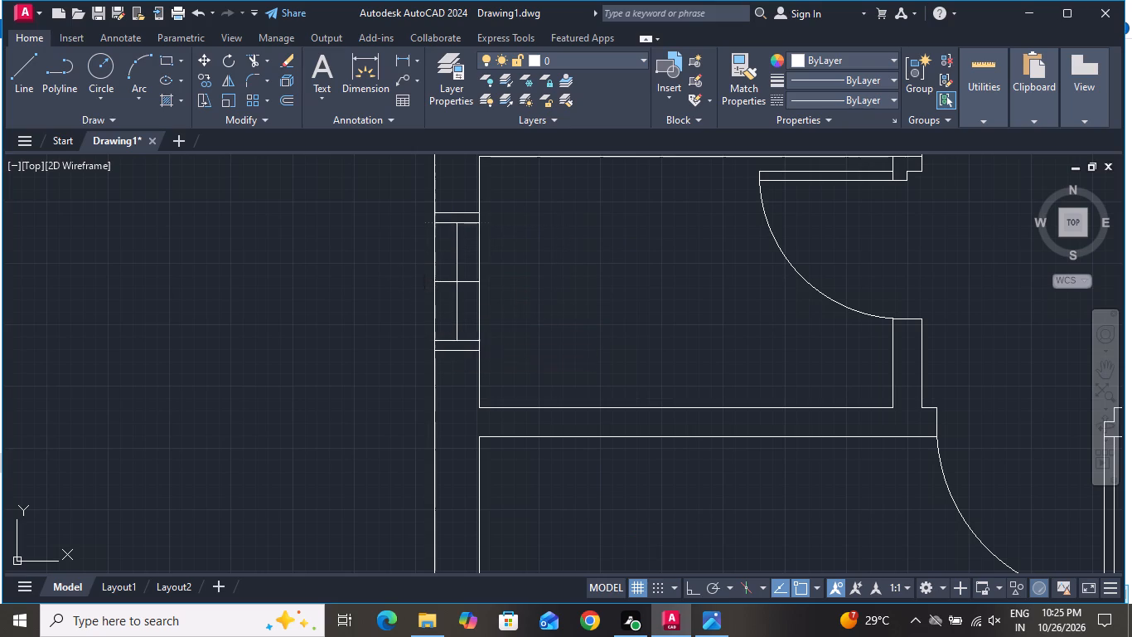
pyautogui.rightClick(456, 339)
pyautogui.click(479, 365)
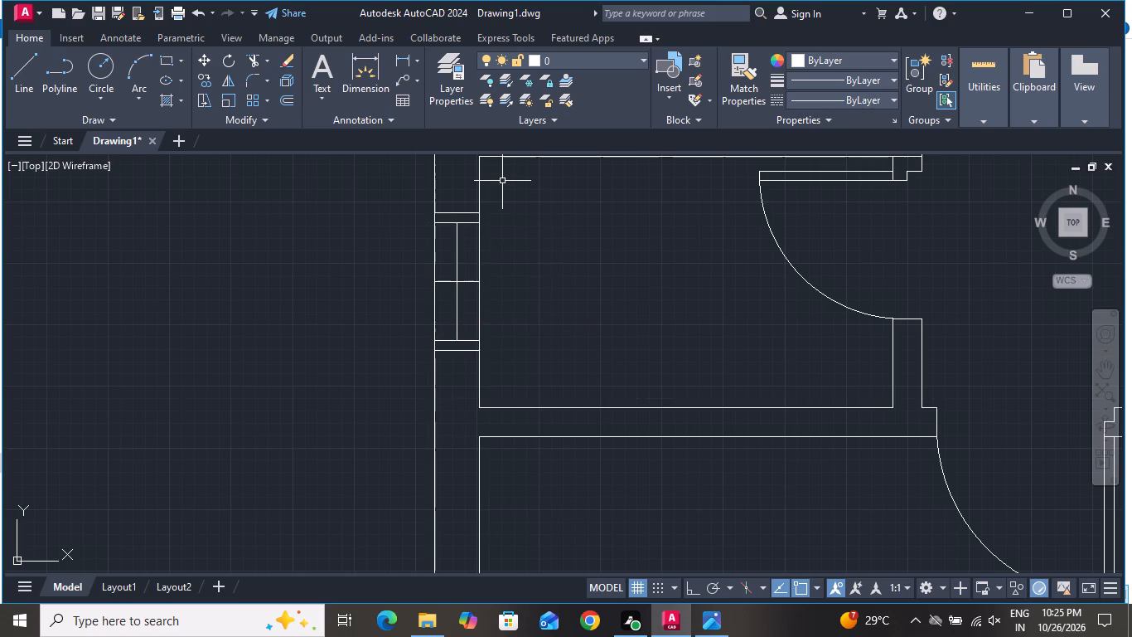
# Offset the small room window's vertical middle line 1" to each side to form the glazing lines.
pyautogui.press('o')
pyautogui.press('space')
pyautogui.press('1')
pyautogui.hotkey('shift', '"')
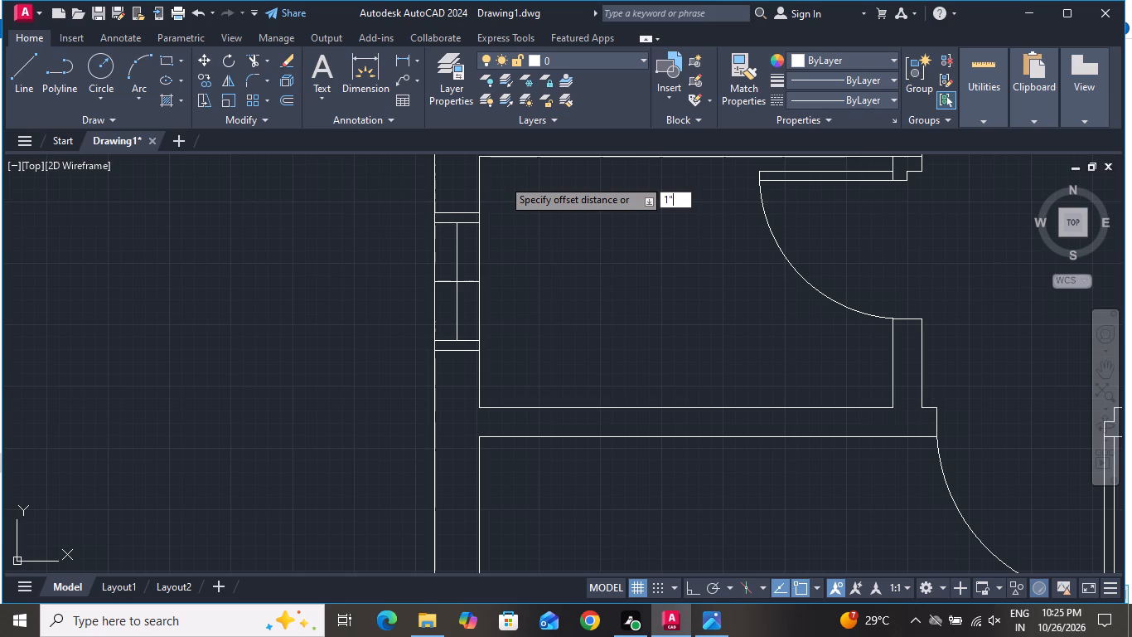
pyautogui.press('Return')
pyautogui.scroll(2, 452, 294)
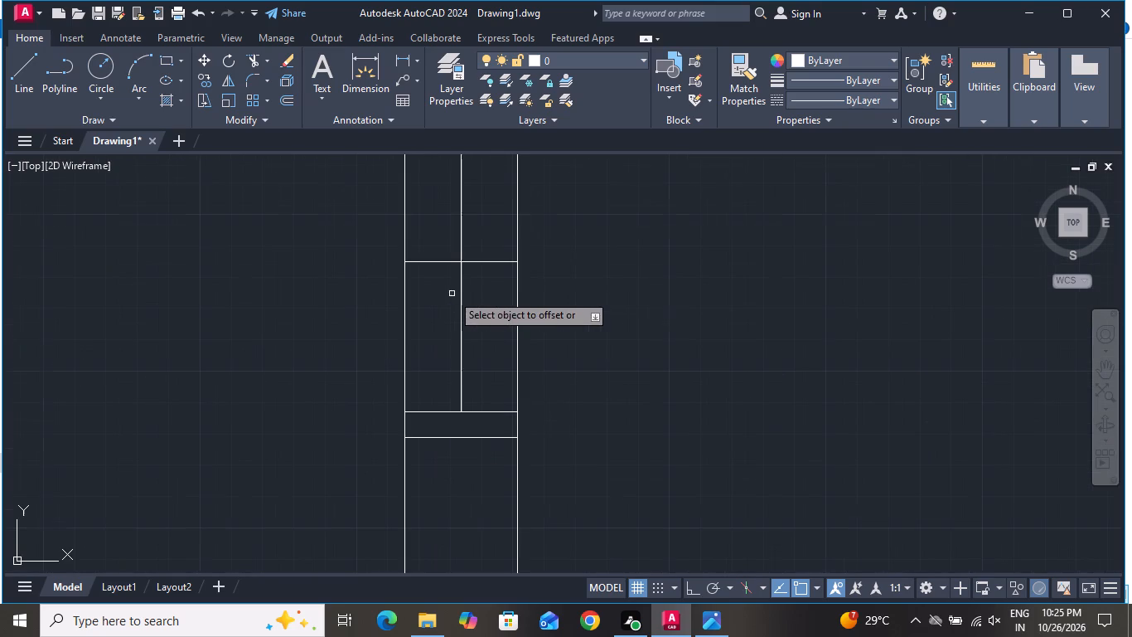
pyautogui.click(460, 291)
pyautogui.click(520, 292)
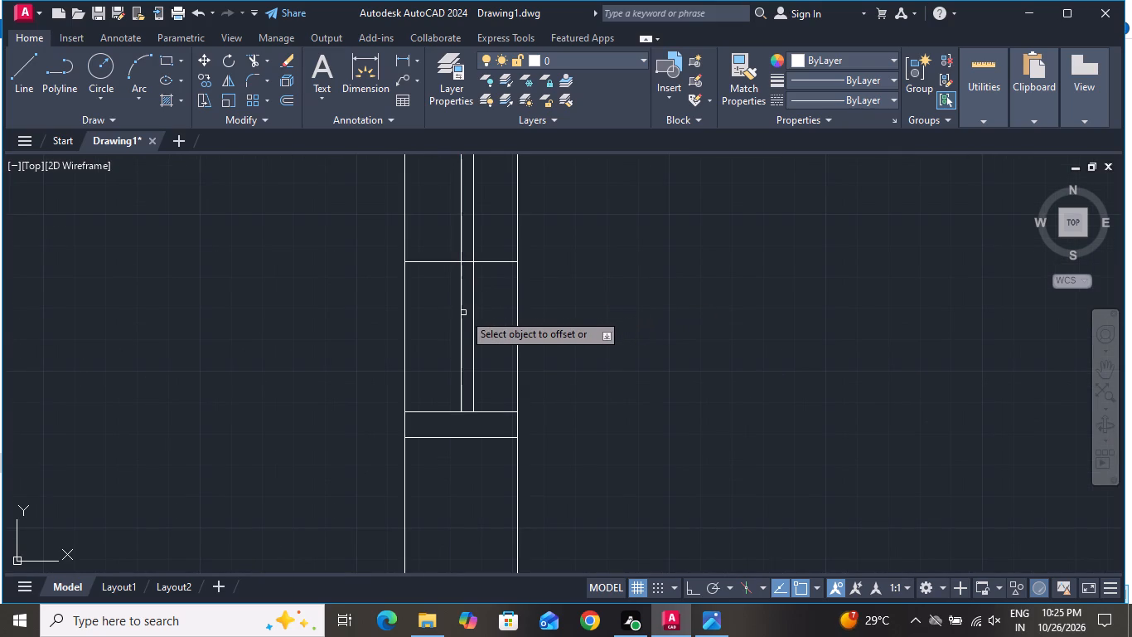
pyautogui.click(459, 310)
pyautogui.click(426, 315)
pyautogui.rightClick(423, 313)
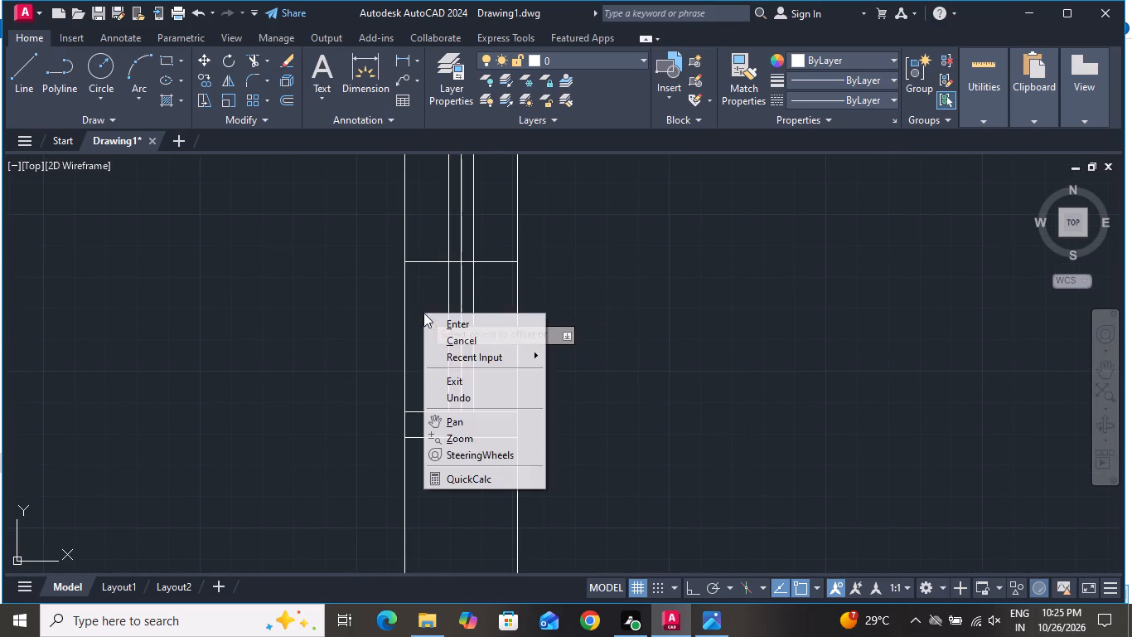
pyautogui.click(439, 342)
# Delete the vertical middle line and the horizontal guide line from the small room's window.
pyautogui.scroll(2, 526, 251)
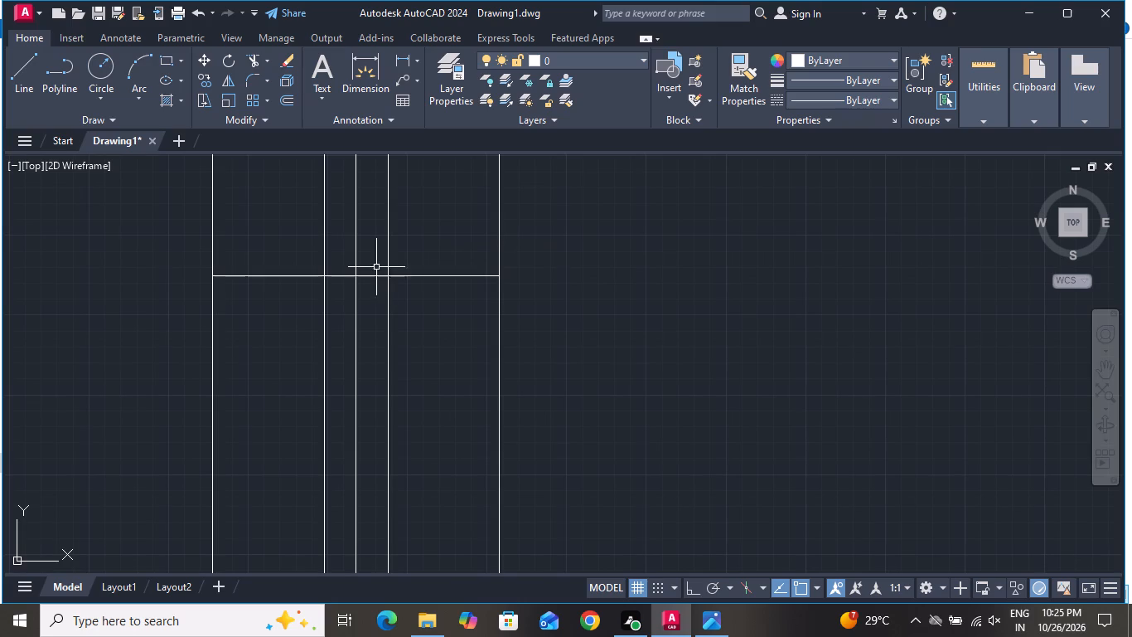
pyautogui.click(375, 261)
pyautogui.click(343, 303)
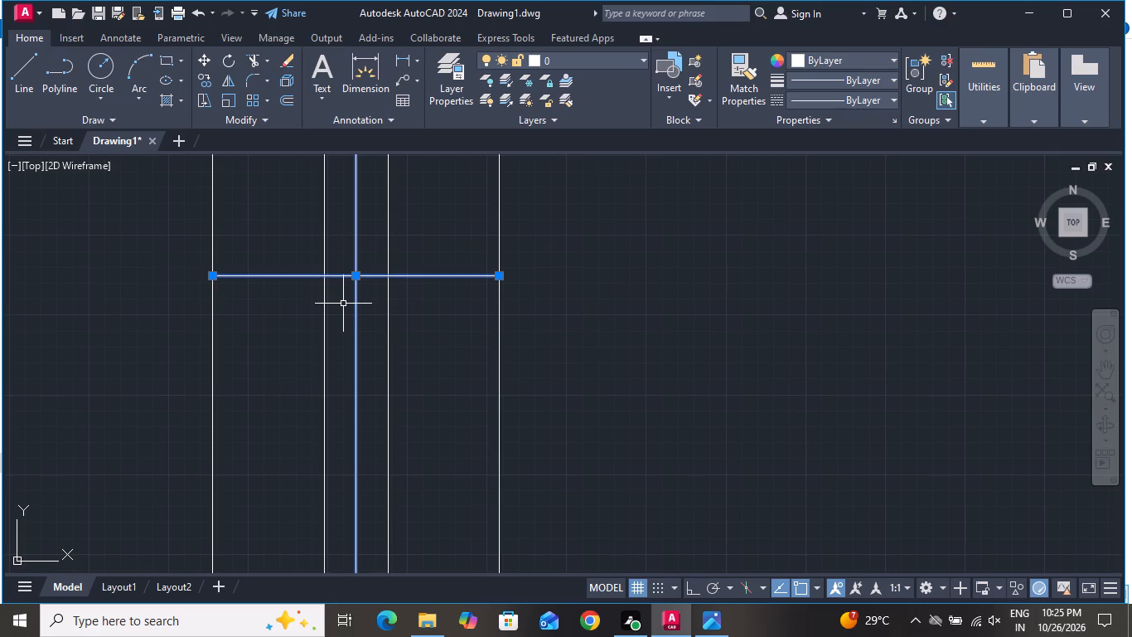
pyautogui.press('Delete')
# Draw a horizontal guide line across the left outer wall at the midpoint of the next small room above.
pyautogui.scroll(1, 343, 304)
pyautogui.scroll(-5, 497, 202)
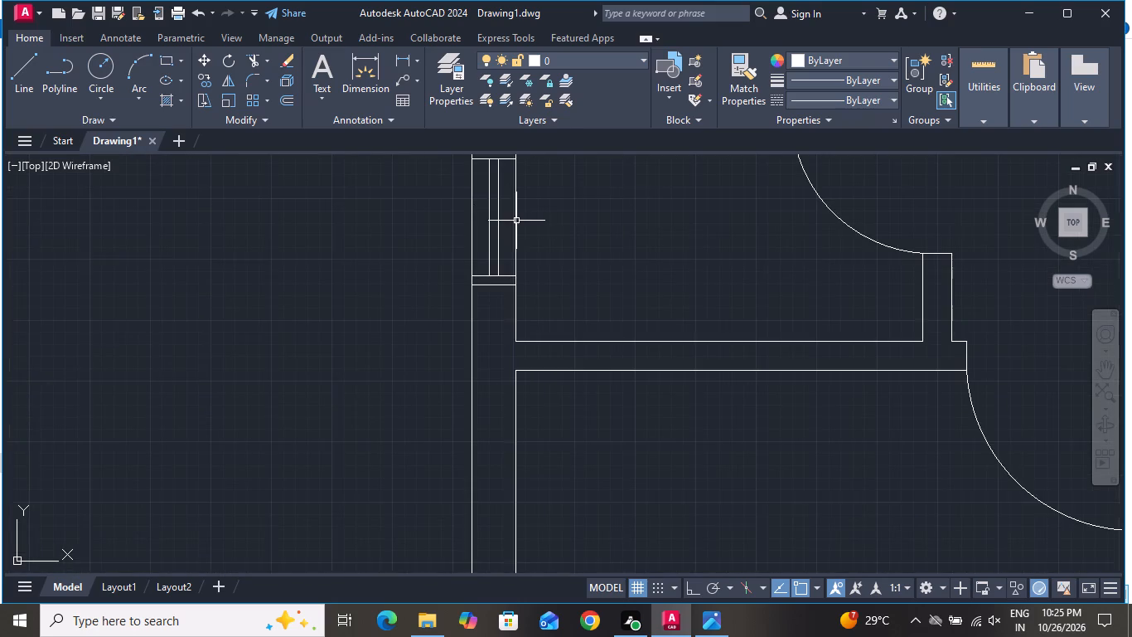
pyautogui.scroll(-4, 522, 225)
pyautogui.scroll(1, 549, 175)
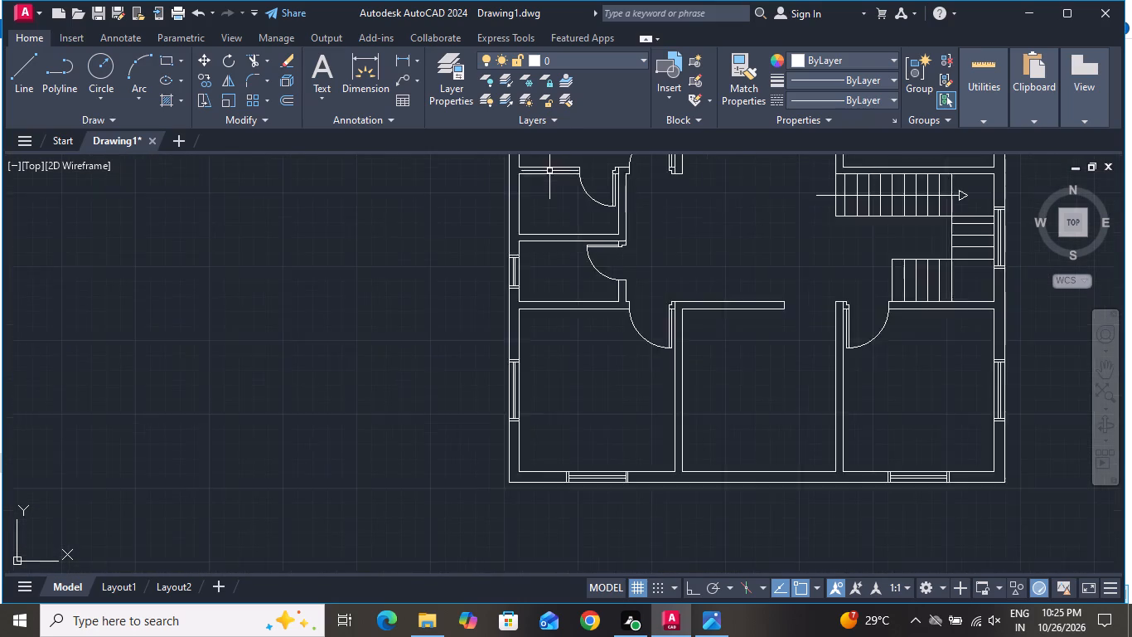
pyautogui.scroll(2, 549, 169)
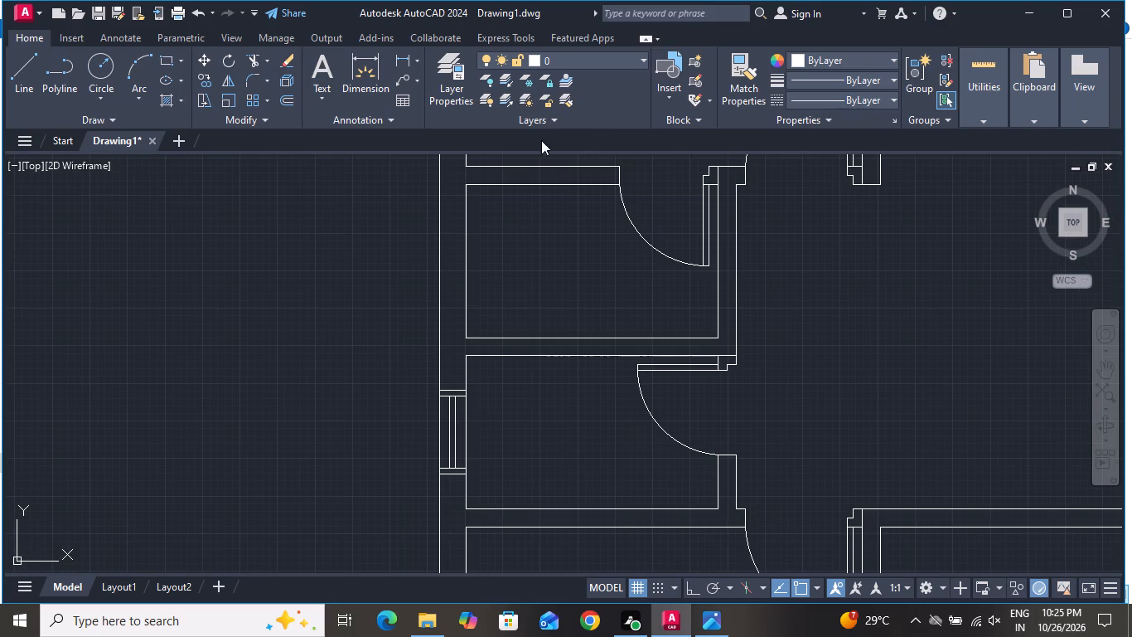
pyautogui.click(22, 95)
pyautogui.scroll(-1, 371, 227)
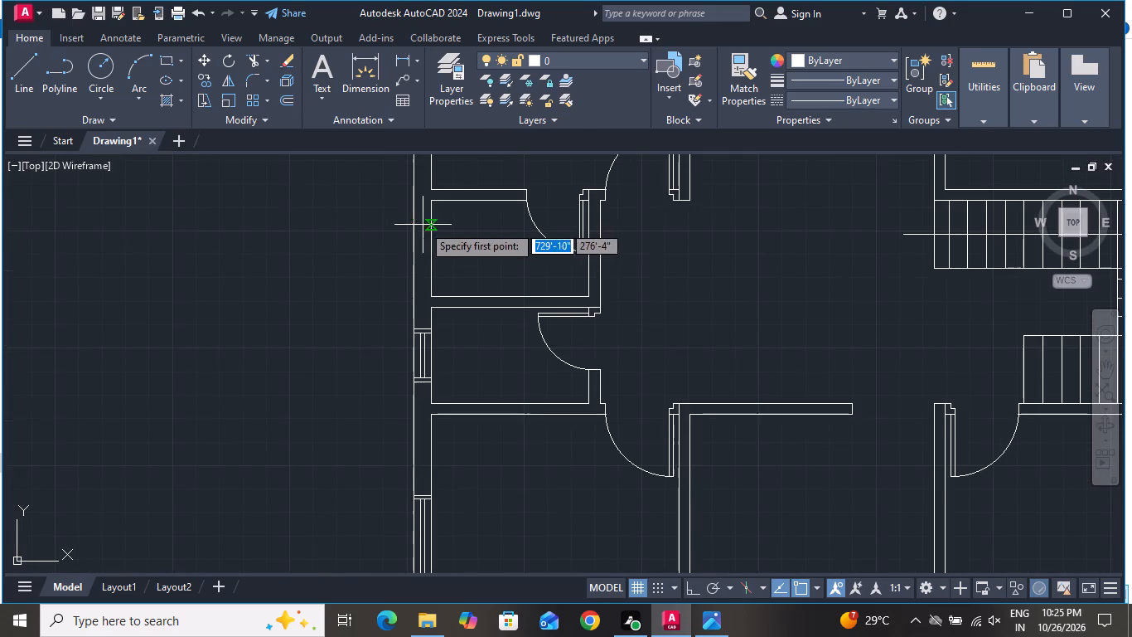
pyautogui.click(426, 251)
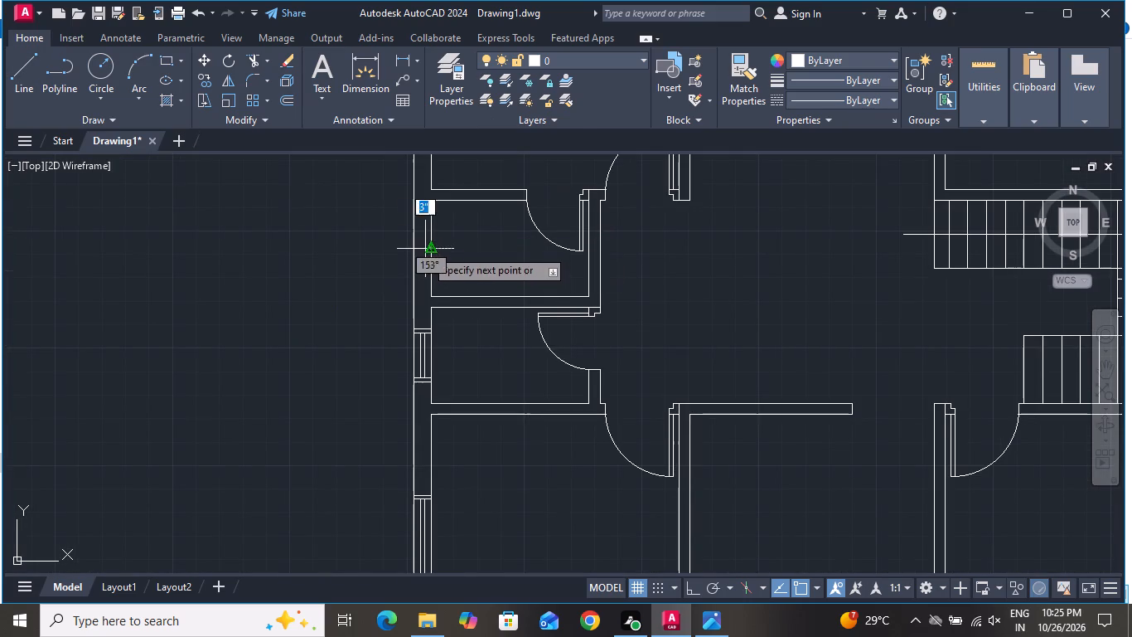
pyautogui.scroll(4, 422, 249)
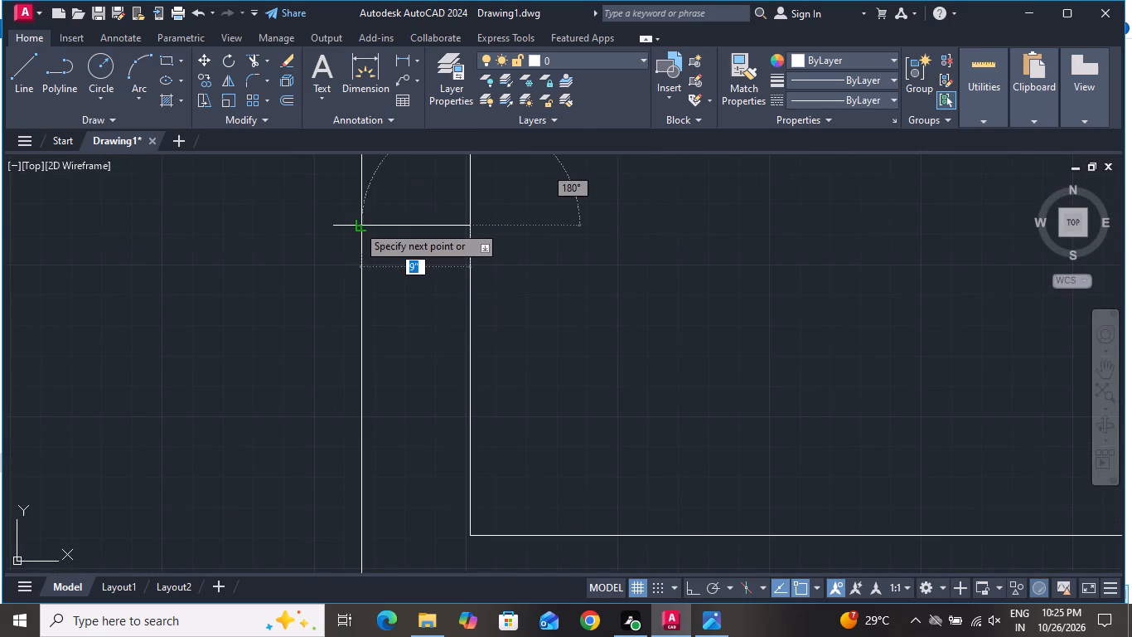
pyautogui.click(368, 225)
pyautogui.rightClick(370, 226)
pyautogui.click(402, 254)
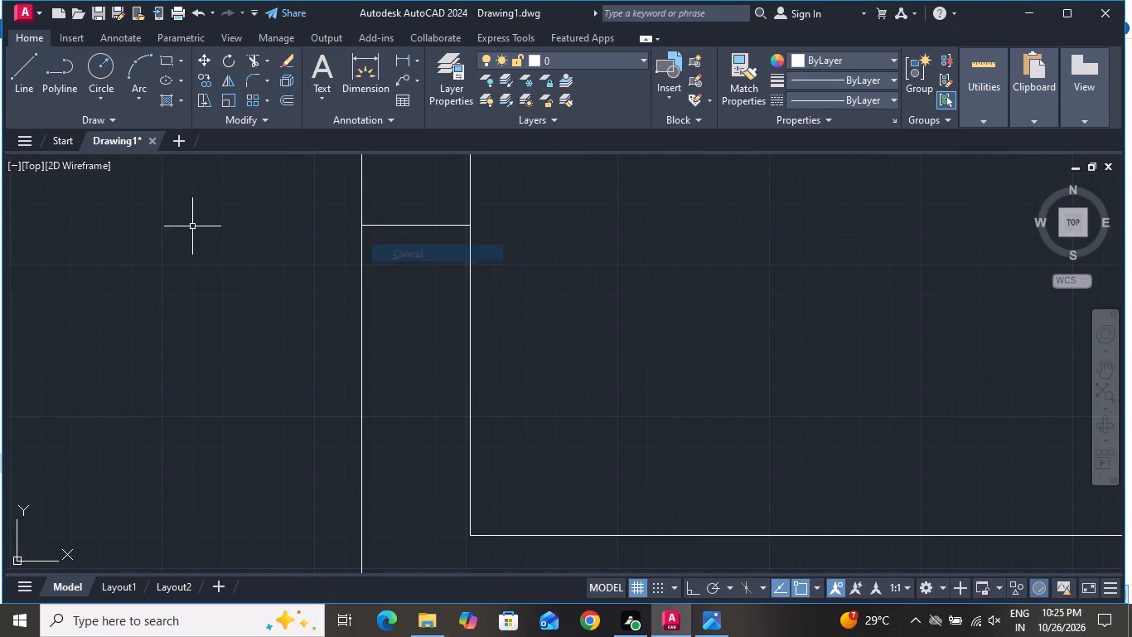
# Offset the upper small room's horizontal guide line 1' above and 1' below to mark the window ends.
pyautogui.write('o')
pyautogui.press('space')
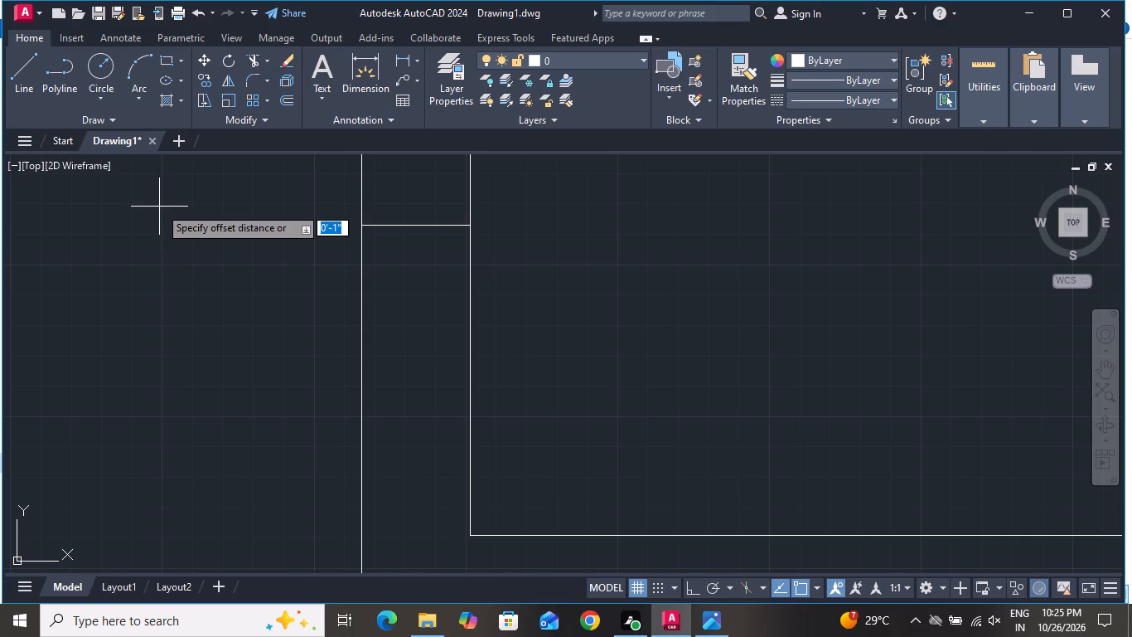
pyautogui.press('2')
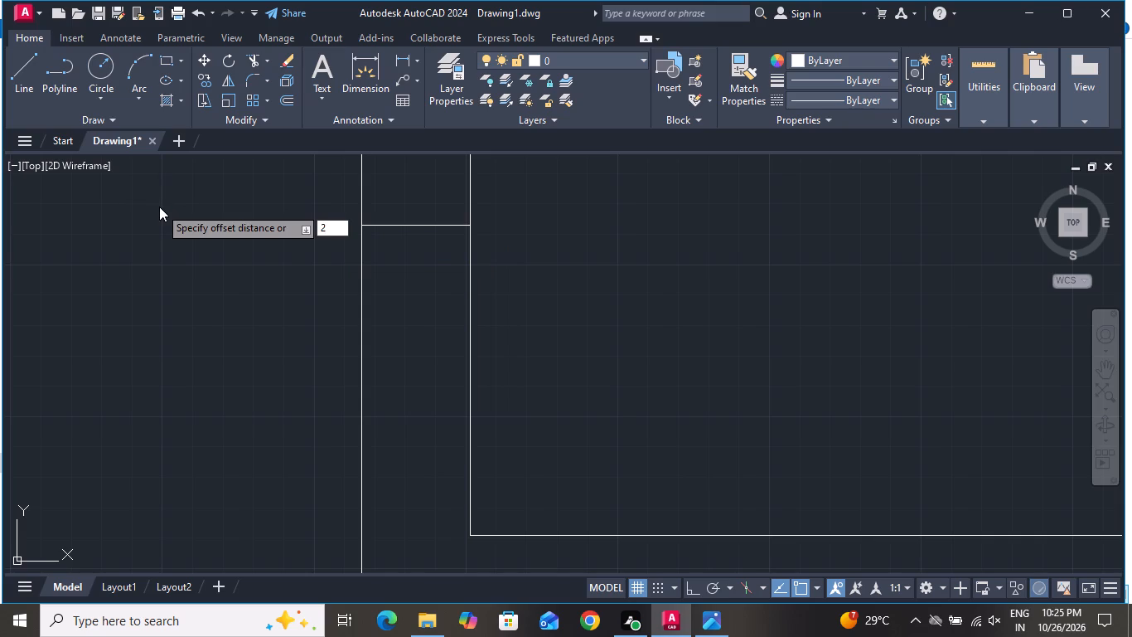
pyautogui.press('BackSpace')
pyautogui.press('1')
pyautogui.press("'")
pyautogui.press('Return')
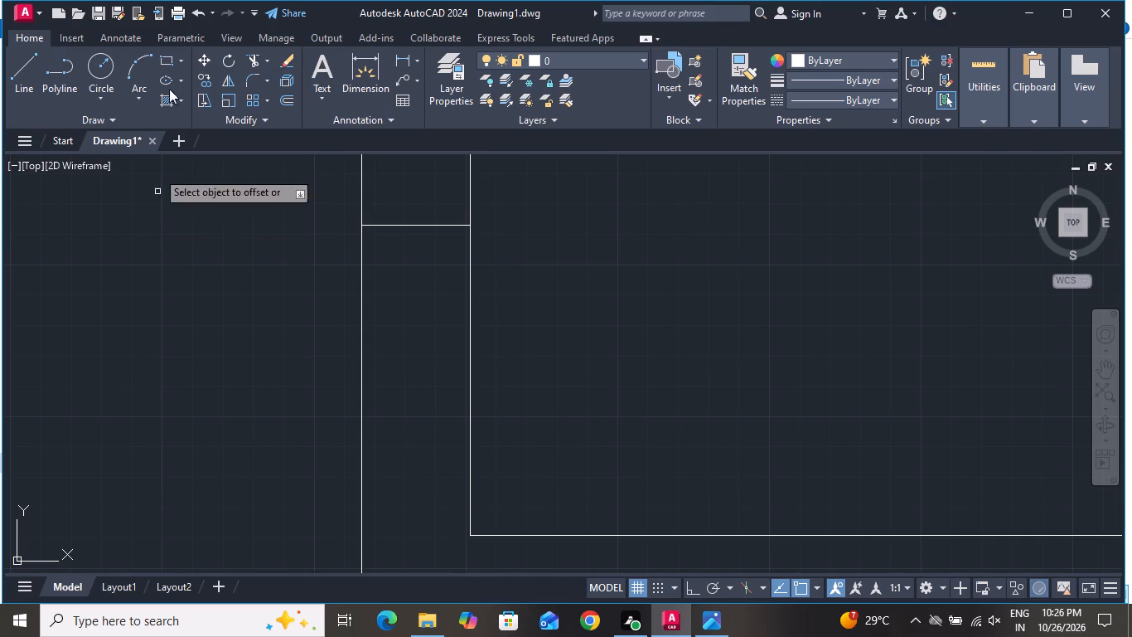
pyautogui.scroll(-3, 422, 351)
pyautogui.click(424, 323)
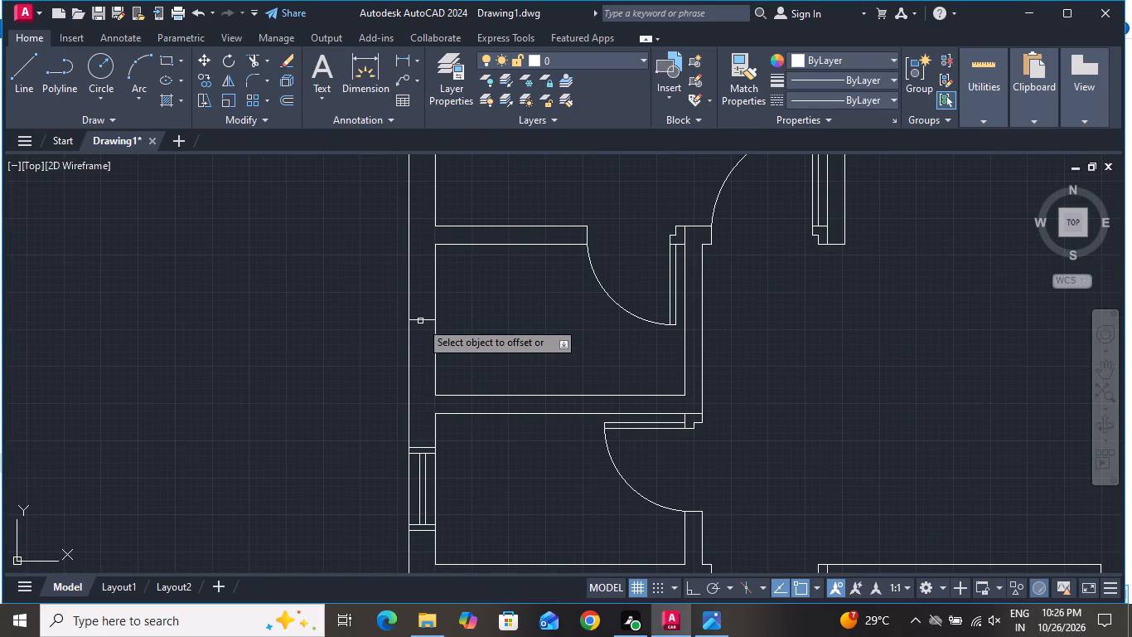
pyautogui.click(420, 320)
pyautogui.click(419, 285)
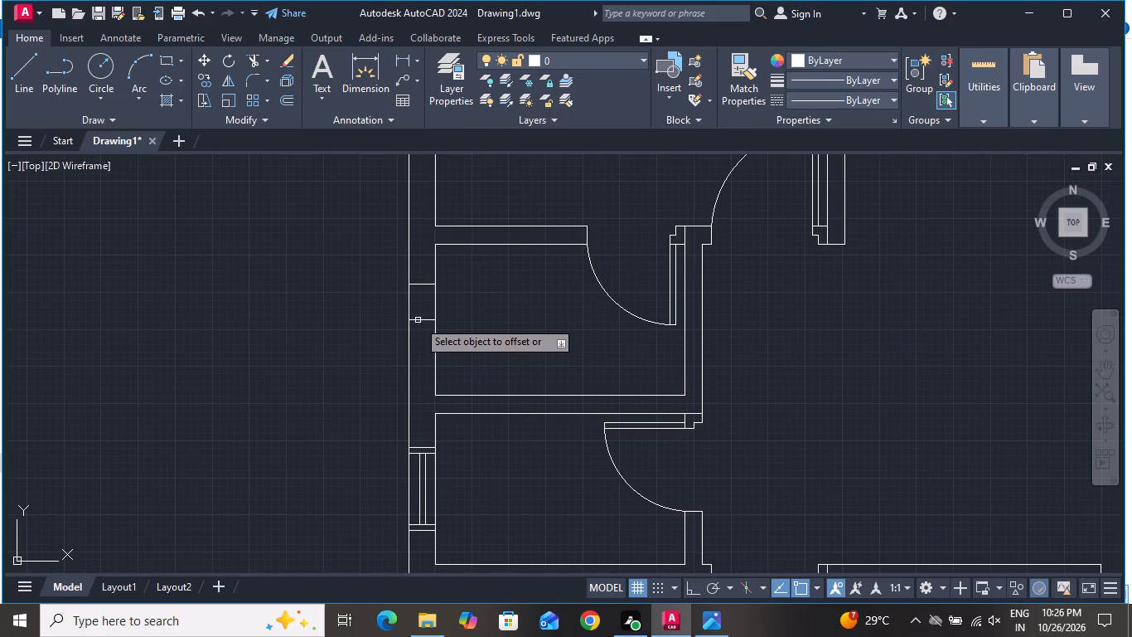
pyautogui.click(418, 320)
pyautogui.click(418, 353)
pyautogui.rightClick(454, 292)
pyautogui.click(470, 314)
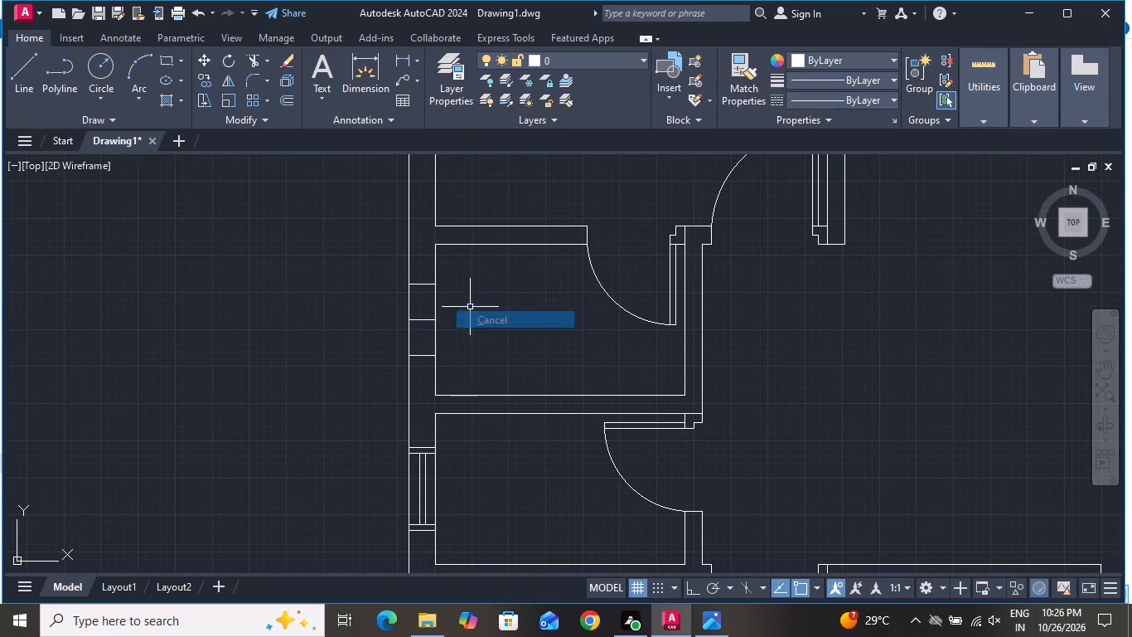
# Offset the two end lines of the upper small room's window 2" outward, one above and one below.
pyautogui.write('o 2')
pyautogui.hotkey('shift', '"')
pyautogui.press('Return')
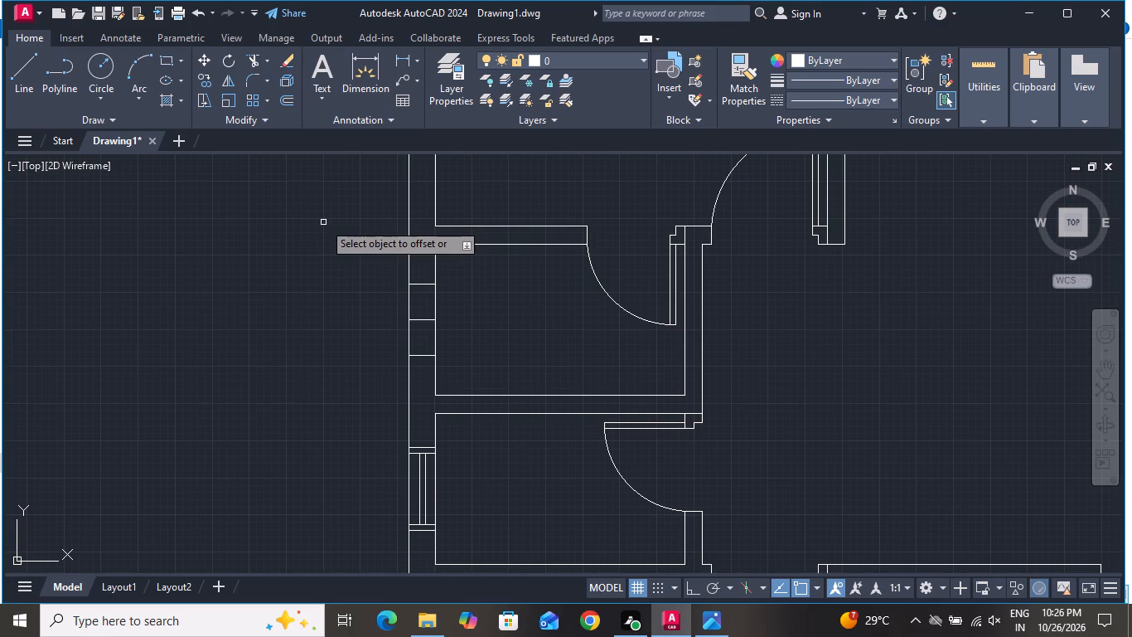
pyautogui.click(411, 287)
pyautogui.click(424, 254)
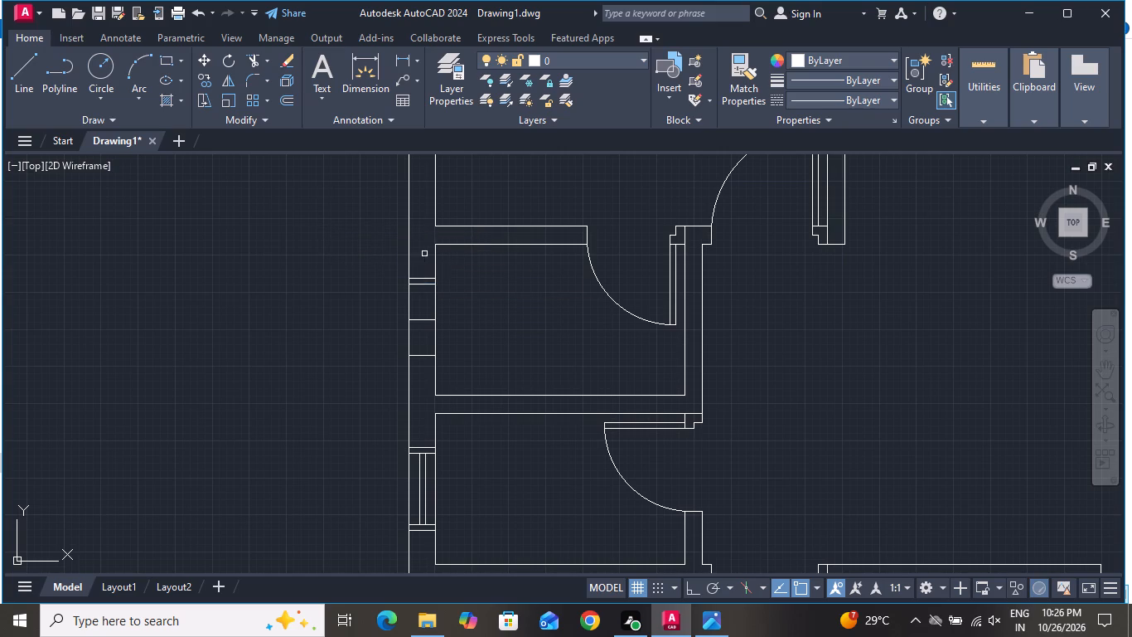
pyautogui.click(422, 355)
pyautogui.click(419, 372)
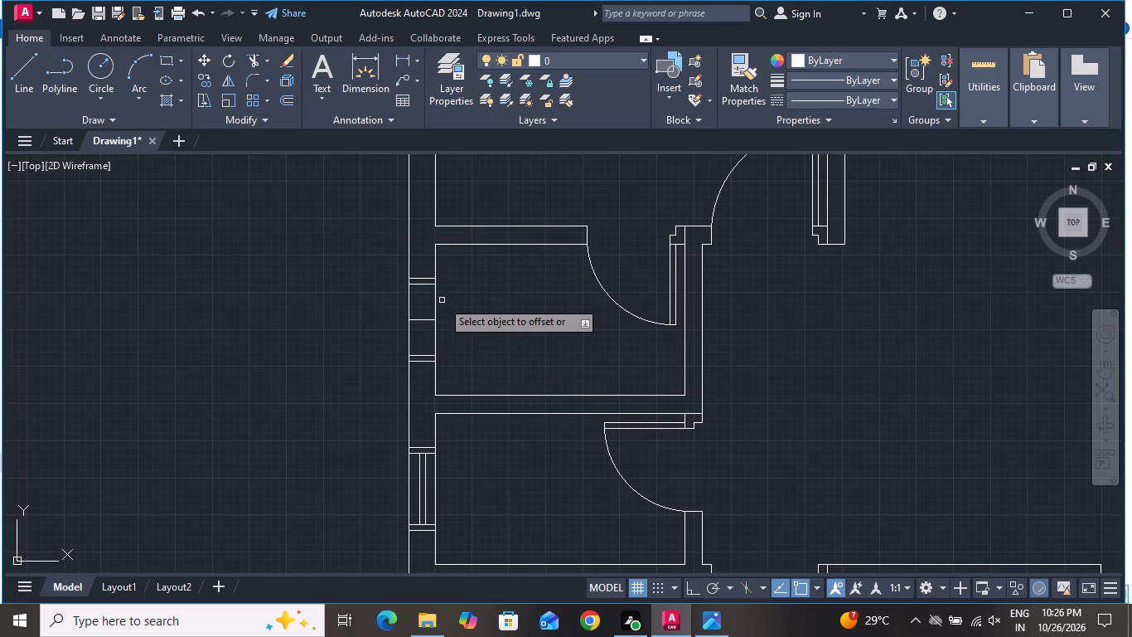
pyautogui.rightClick(442, 300)
pyautogui.click(463, 323)
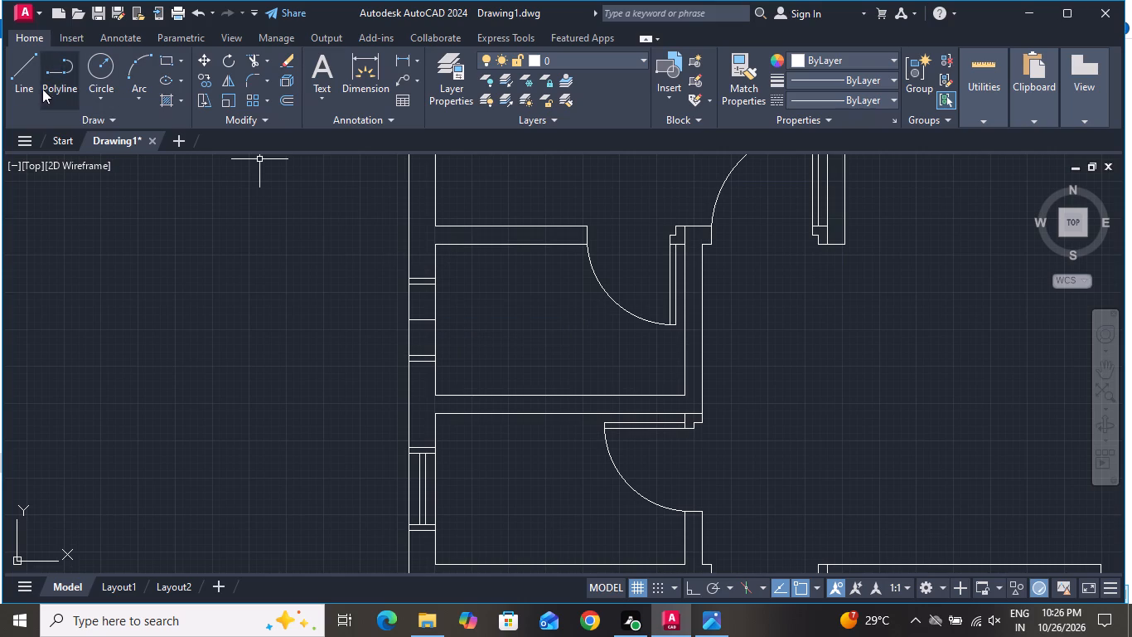
# Draw a vertical middle line between the midpoints of the upper small room window's two inner end lines.
pyautogui.click(16, 58)
pyautogui.scroll(2, 436, 299)
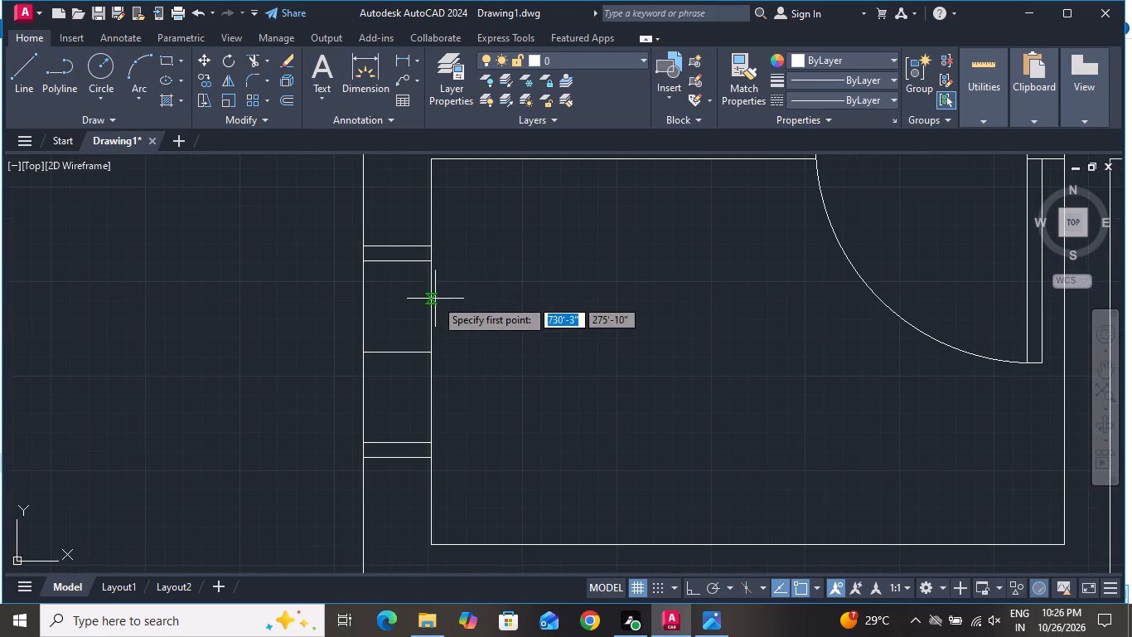
pyautogui.click(397, 261)
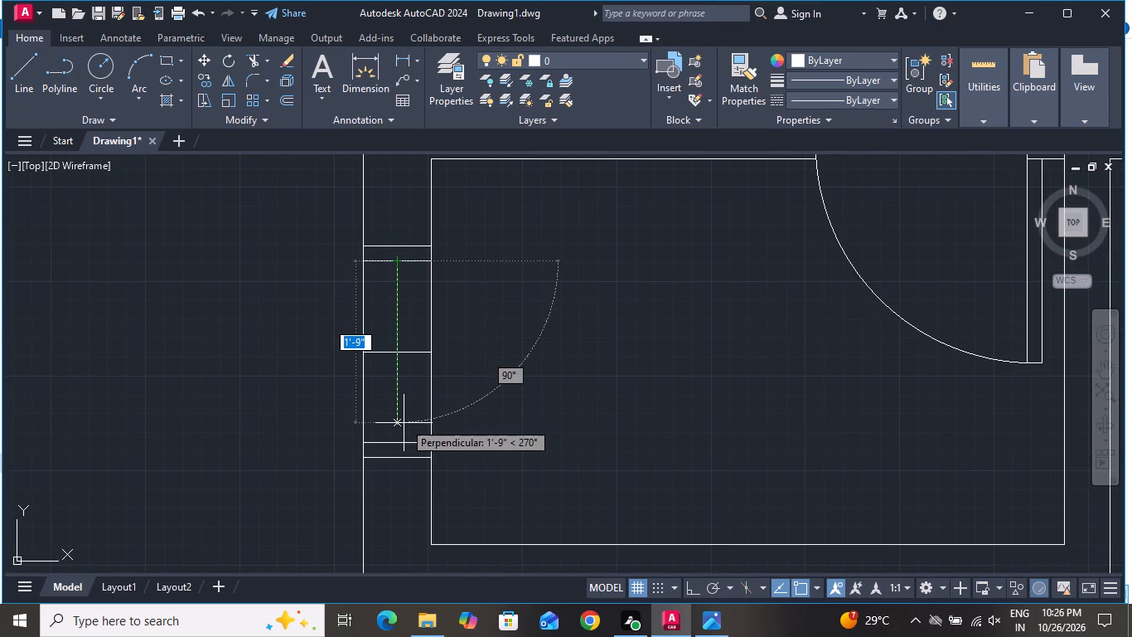
pyautogui.click(394, 441)
pyautogui.rightClick(394, 441)
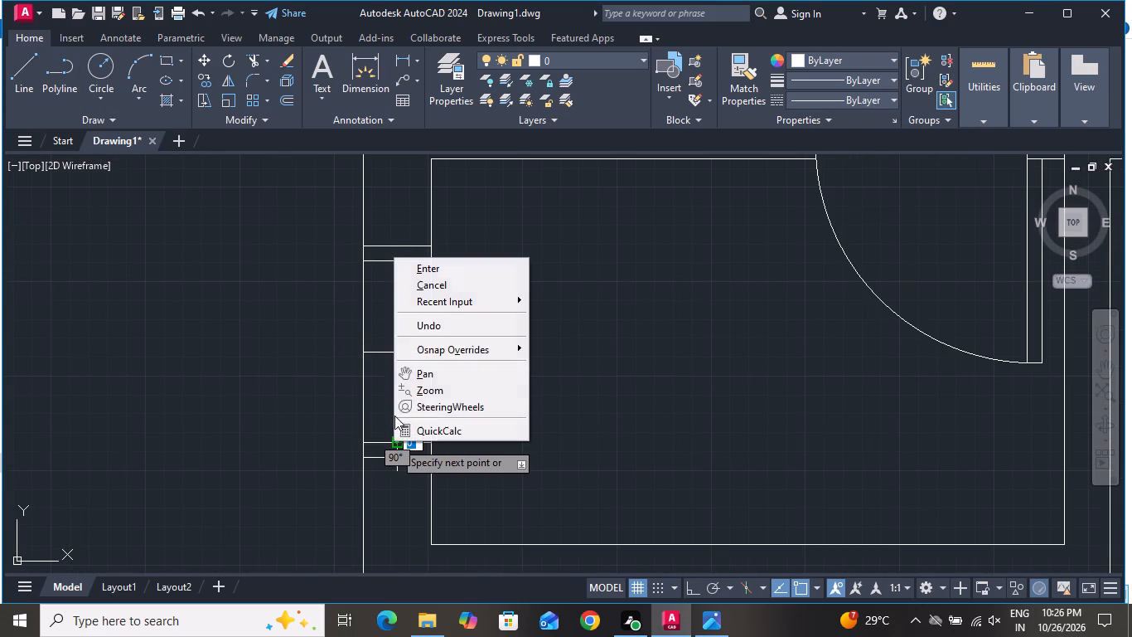
pyautogui.click(402, 289)
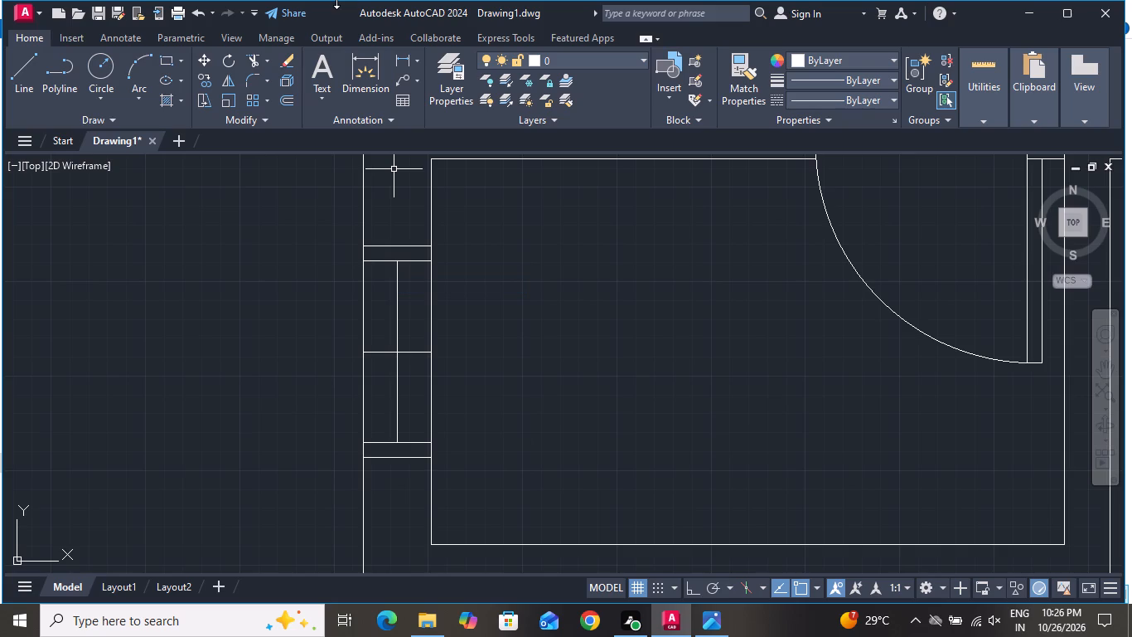
# Offset the upper small room window's vertical middle line 1" to each side to form the glazing lines.
pyautogui.write('o')
pyautogui.press('space')
pyautogui.press('1')
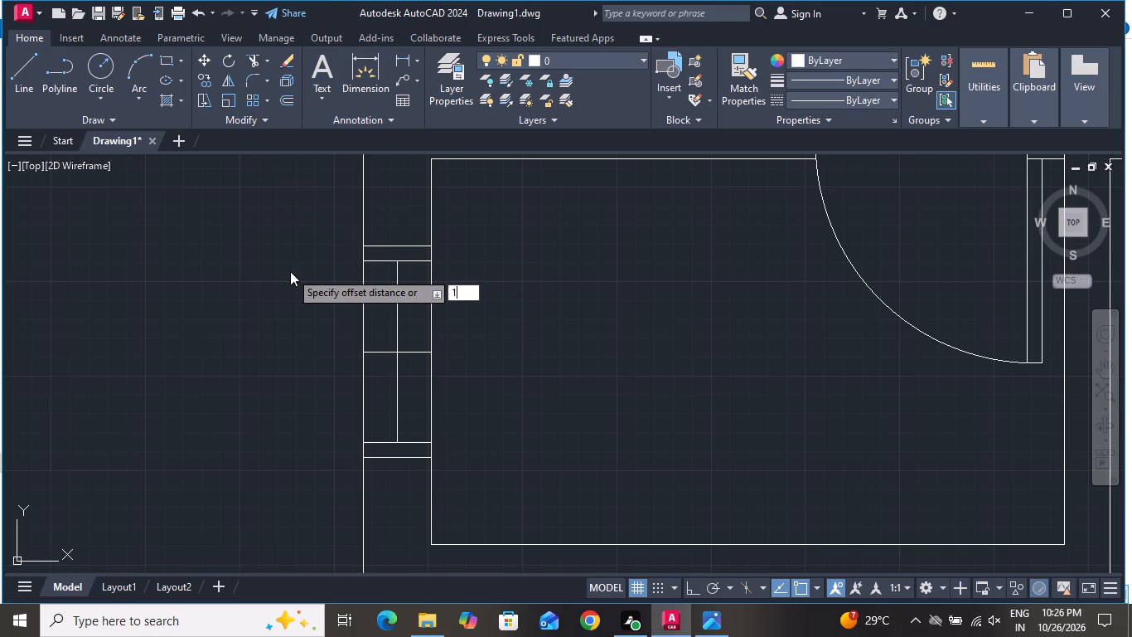
pyautogui.hotkey('shift', '"')
pyautogui.press('Return')
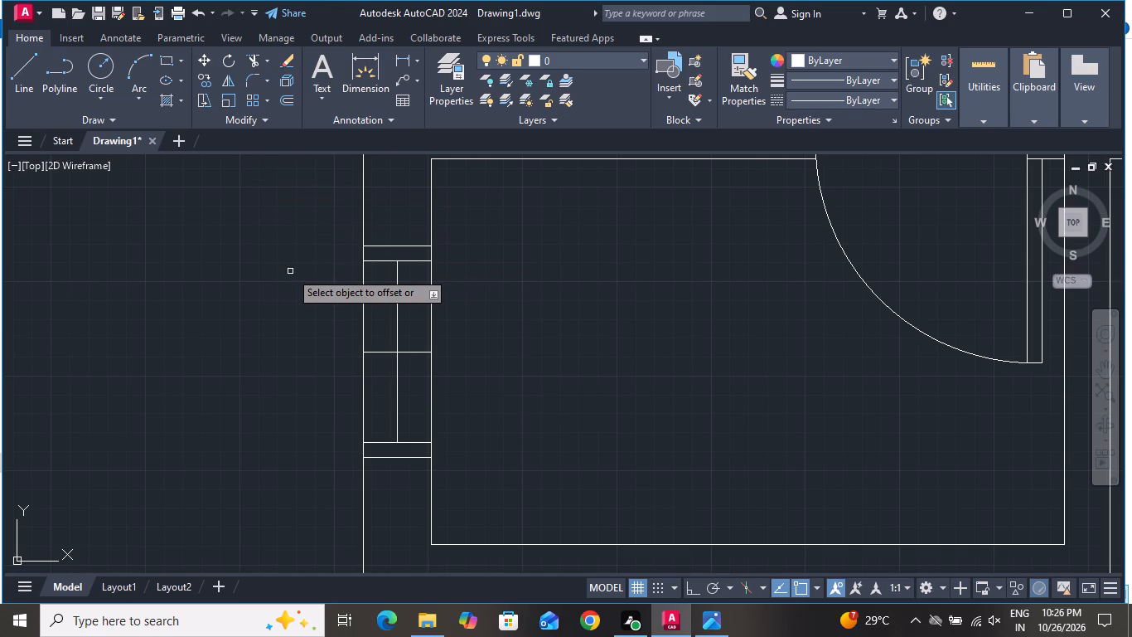
pyautogui.click(399, 275)
pyautogui.click(414, 275)
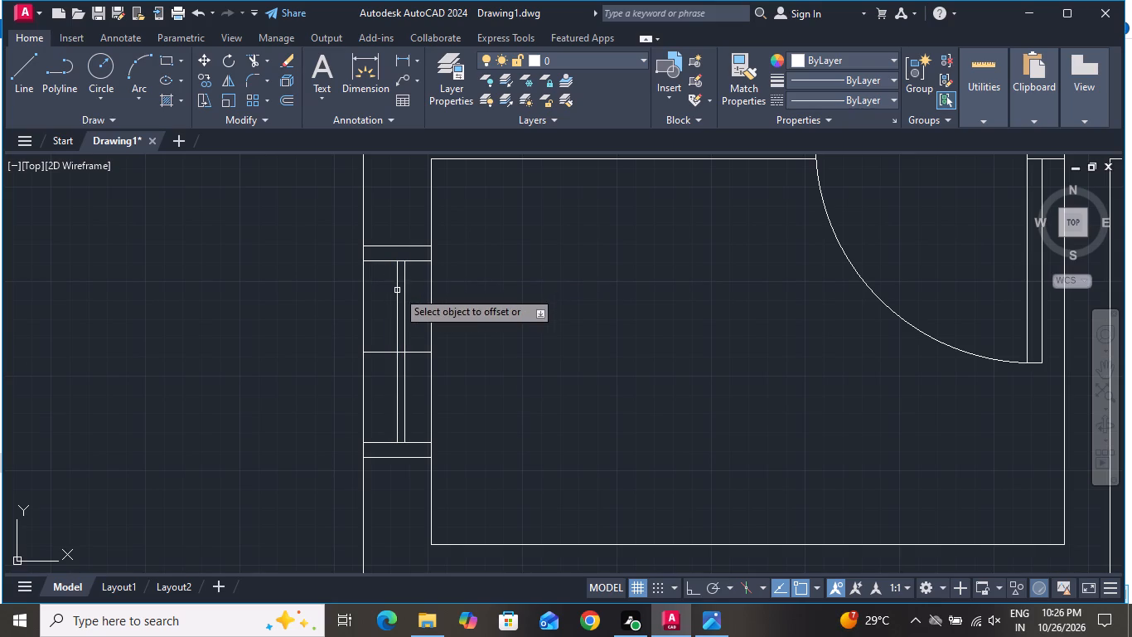
pyautogui.click(396, 289)
pyautogui.click(358, 294)
pyautogui.rightClick(358, 294)
pyautogui.click(365, 314)
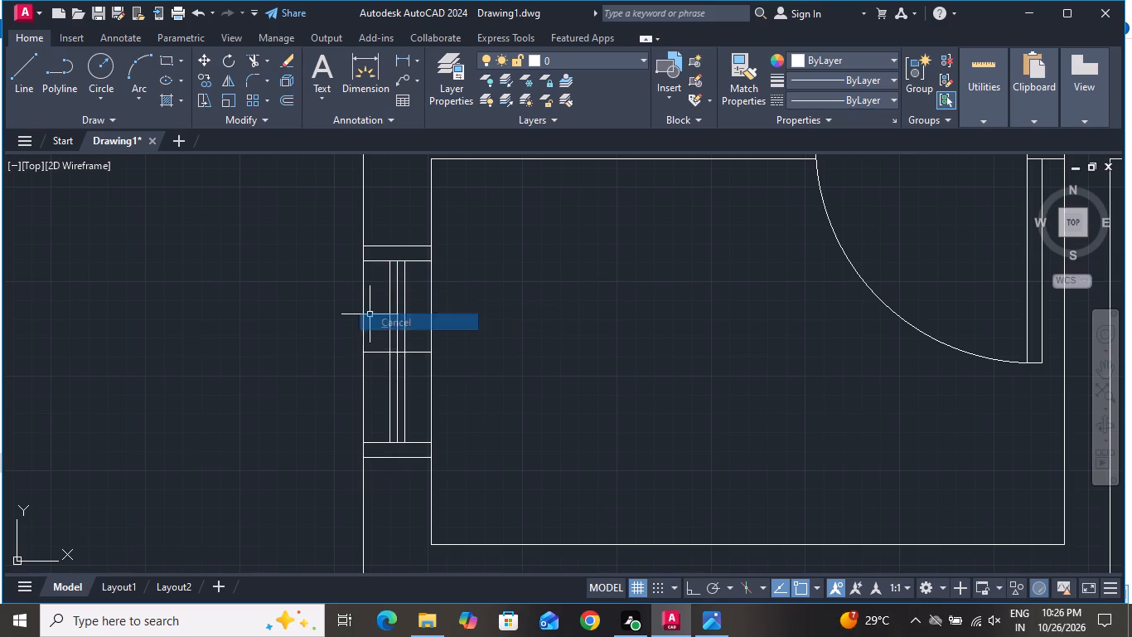
# Delete the vertical middle line and the horizontal guide line from the upper small room's window.
pyautogui.scroll(5, 404, 347)
pyautogui.click(364, 345)
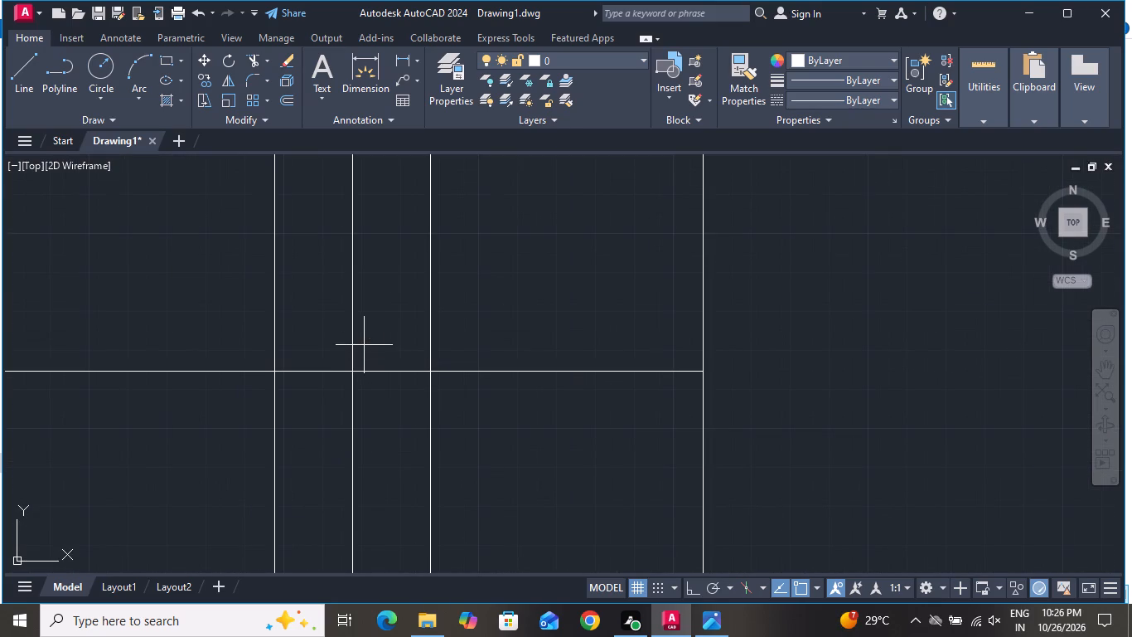
pyautogui.click(337, 388)
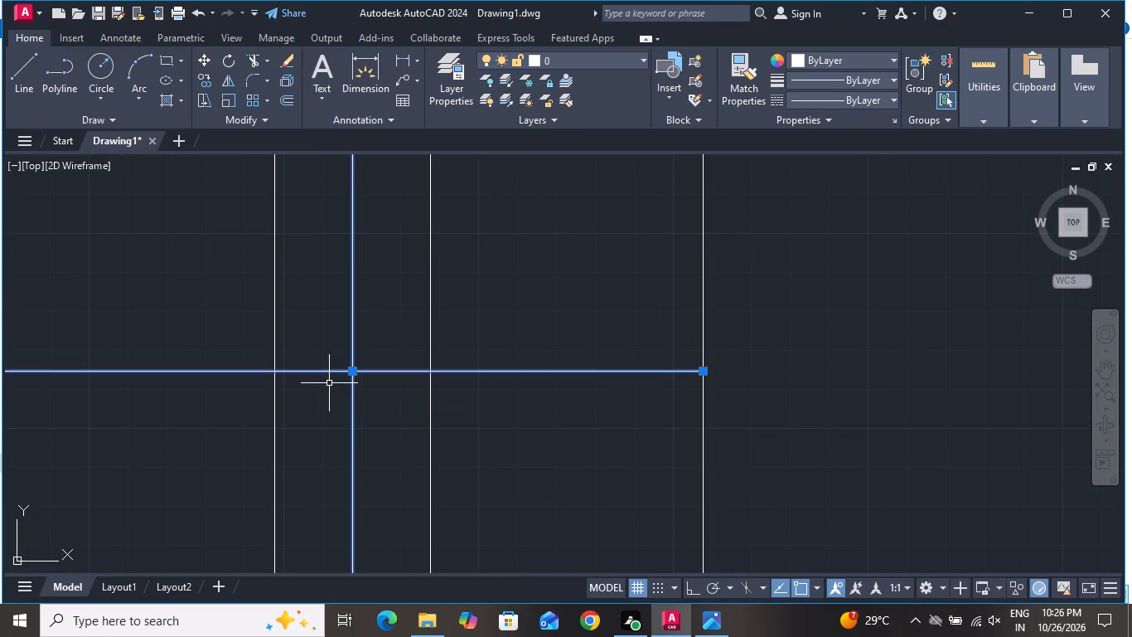
pyautogui.press('Delete')
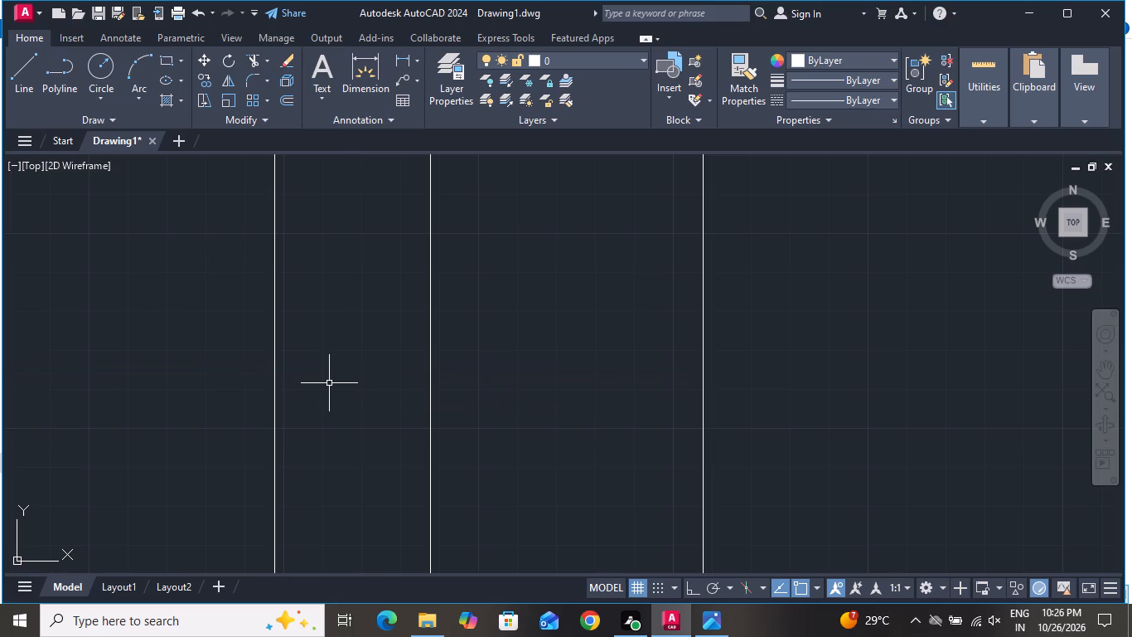
# Draw a bed rectangle about 5'-6" by 4'-6" against the outer west wall of the upper-left room.
pyautogui.scroll(-10, 354, 383)
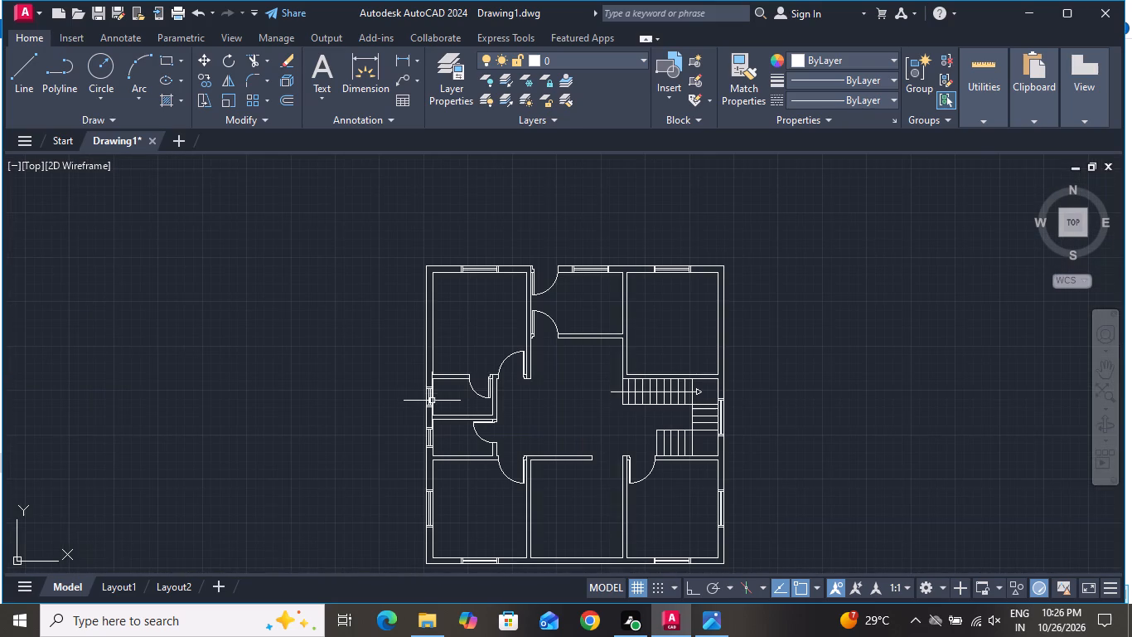
pyautogui.scroll(-1, 432, 403)
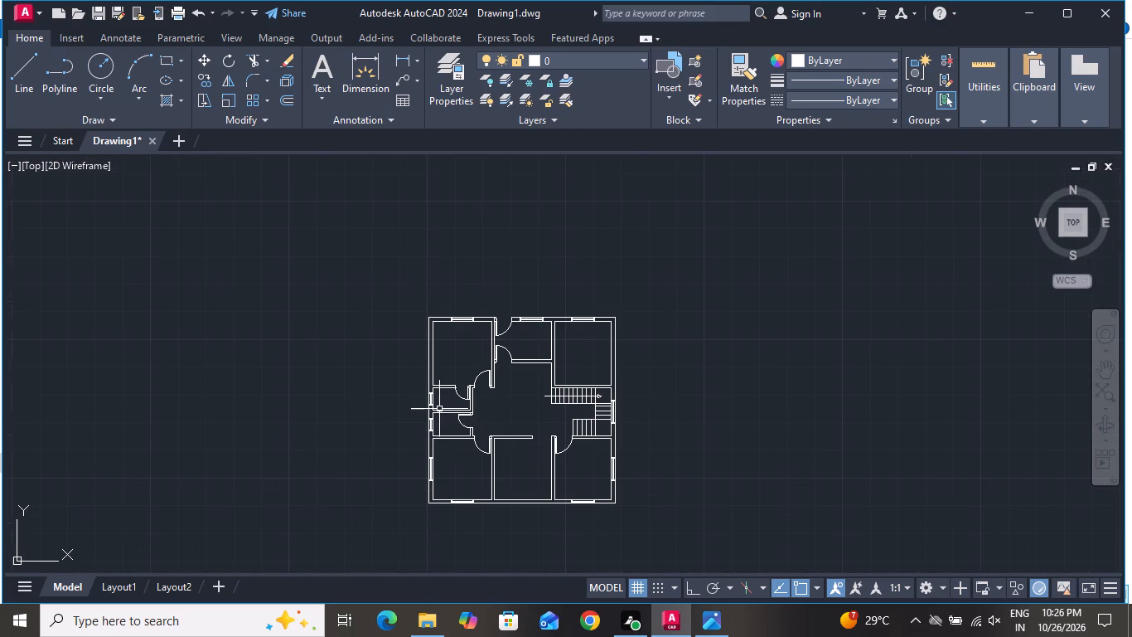
pyautogui.scroll(2, 439, 408)
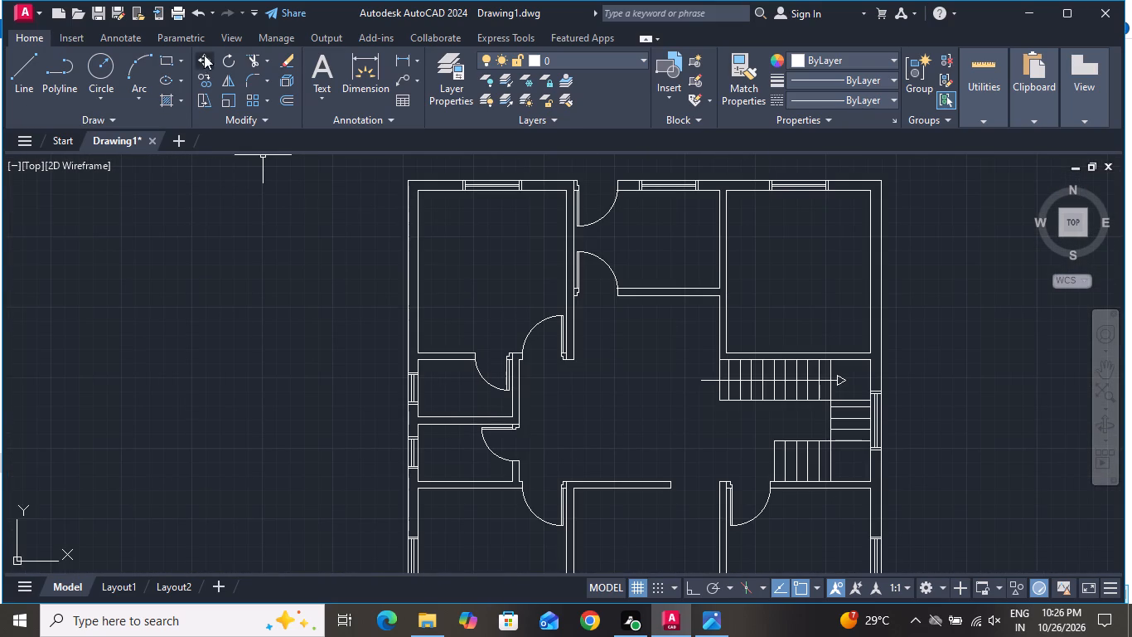
pyautogui.click(169, 64)
pyautogui.scroll(-1, 445, 333)
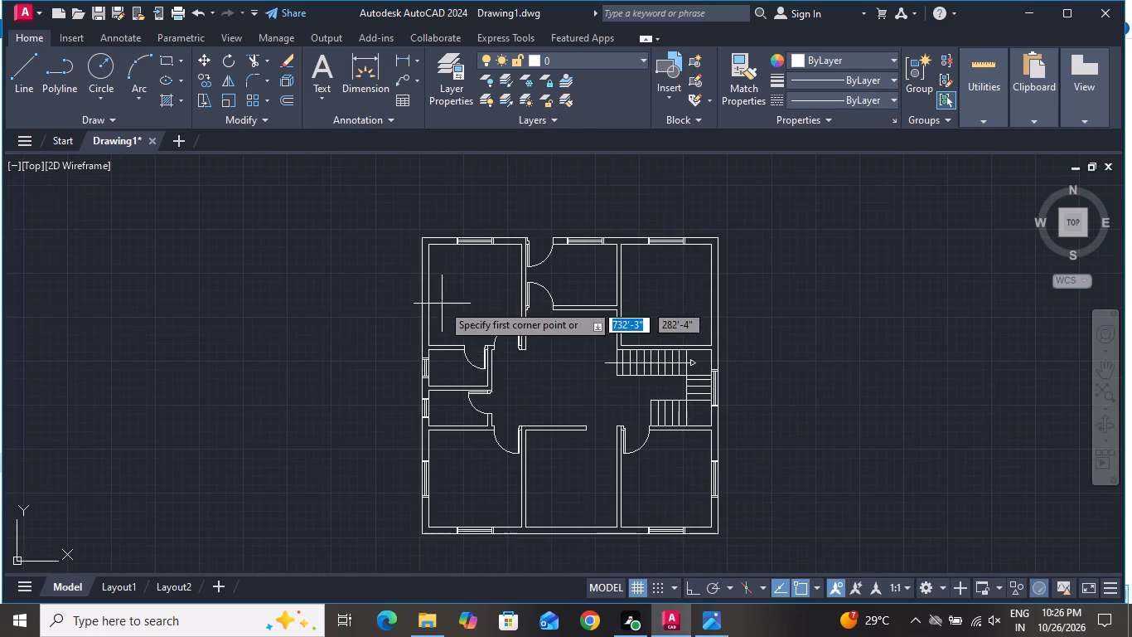
pyautogui.scroll(2, 427, 282)
pyautogui.click(425, 268)
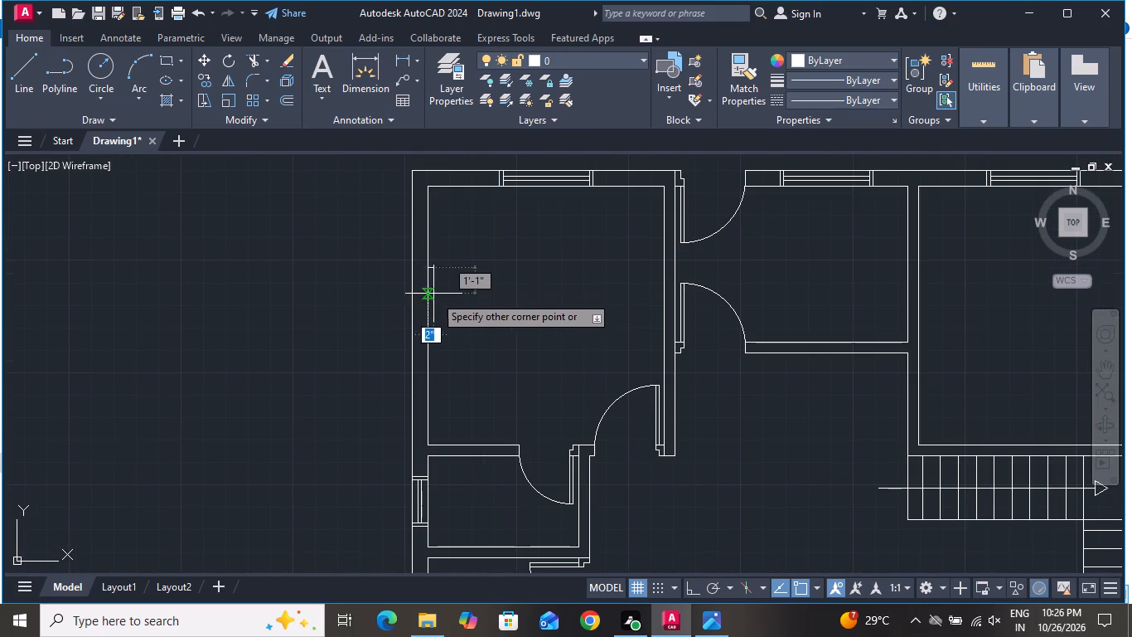
pyautogui.click(546, 365)
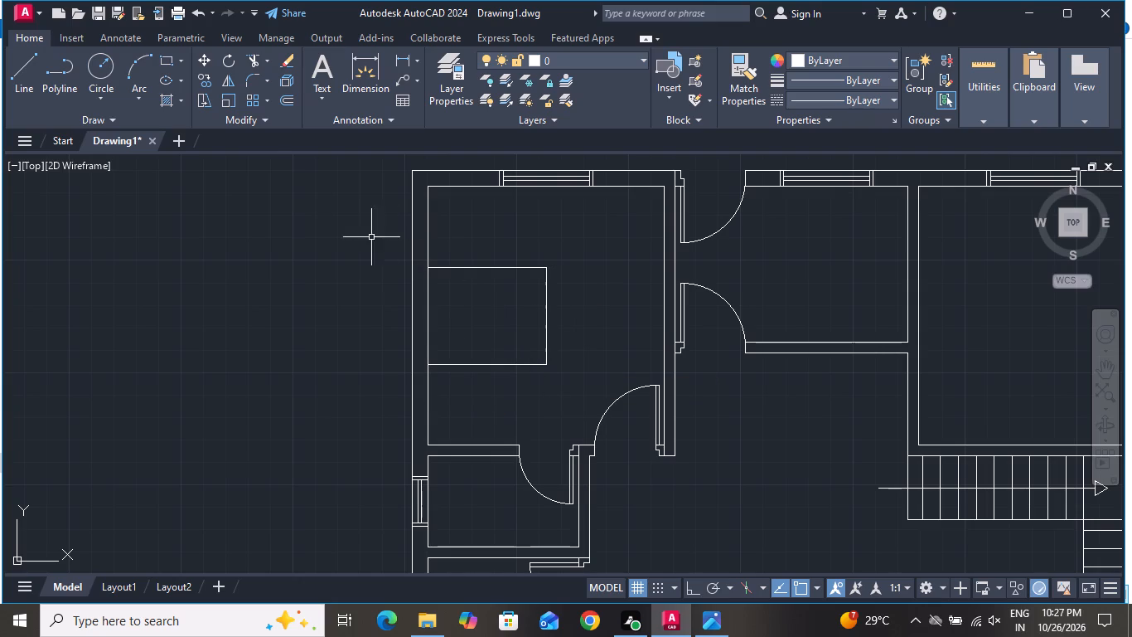
# Draw a small pillow rectangle inside the bed, near its upper corner by the wall.
pyautogui.click(170, 60)
pyautogui.scroll(1, 492, 323)
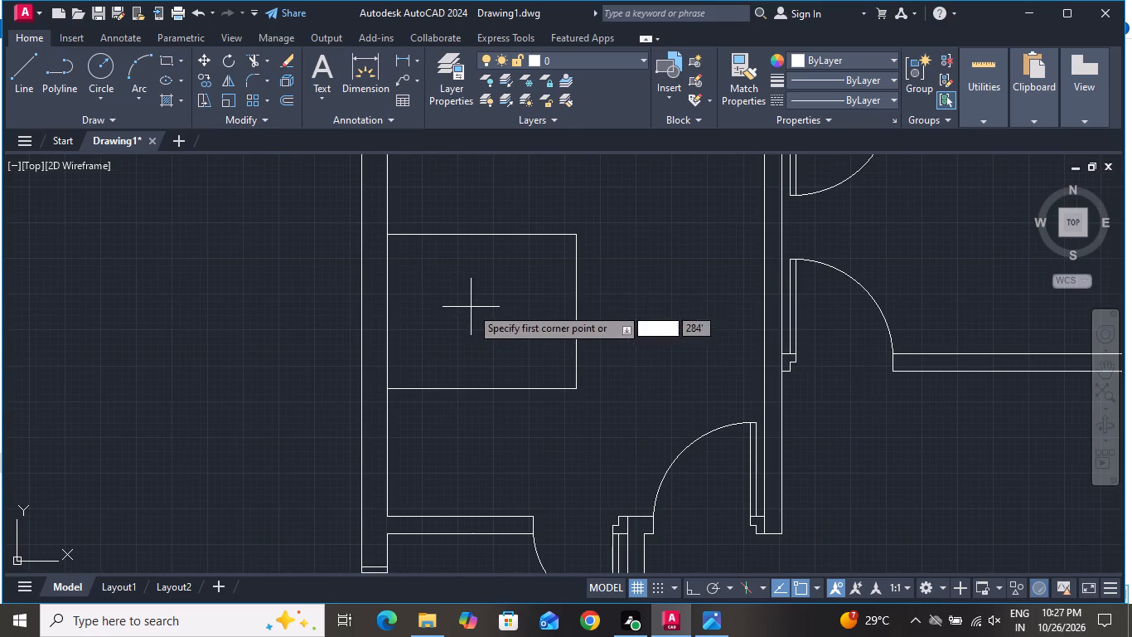
pyautogui.click(398, 250)
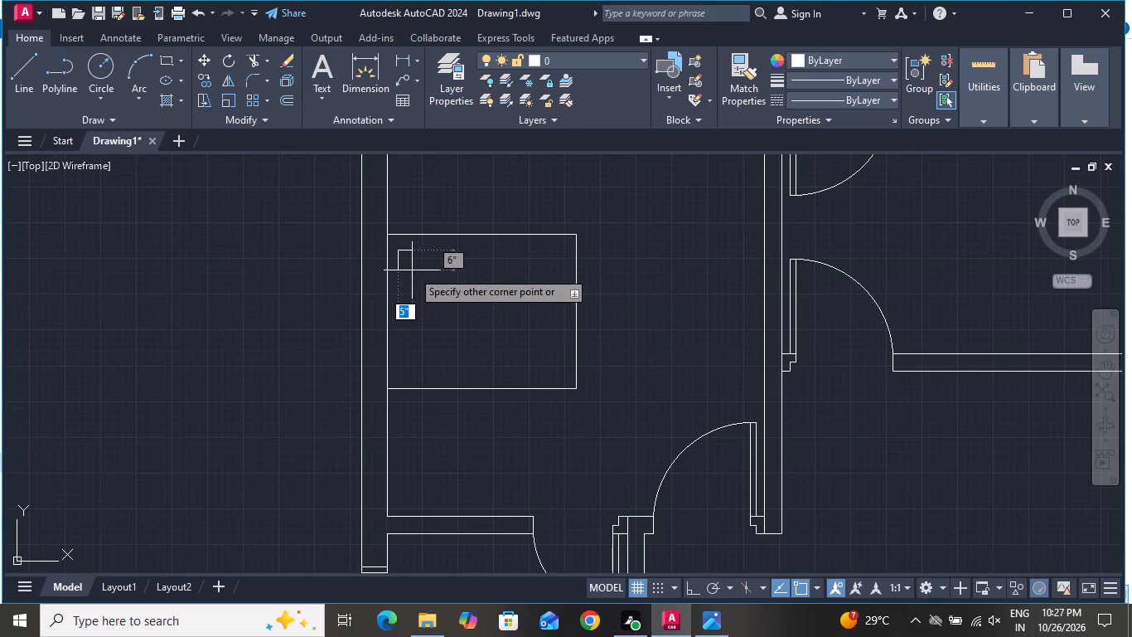
pyautogui.doubleClick(430, 295)
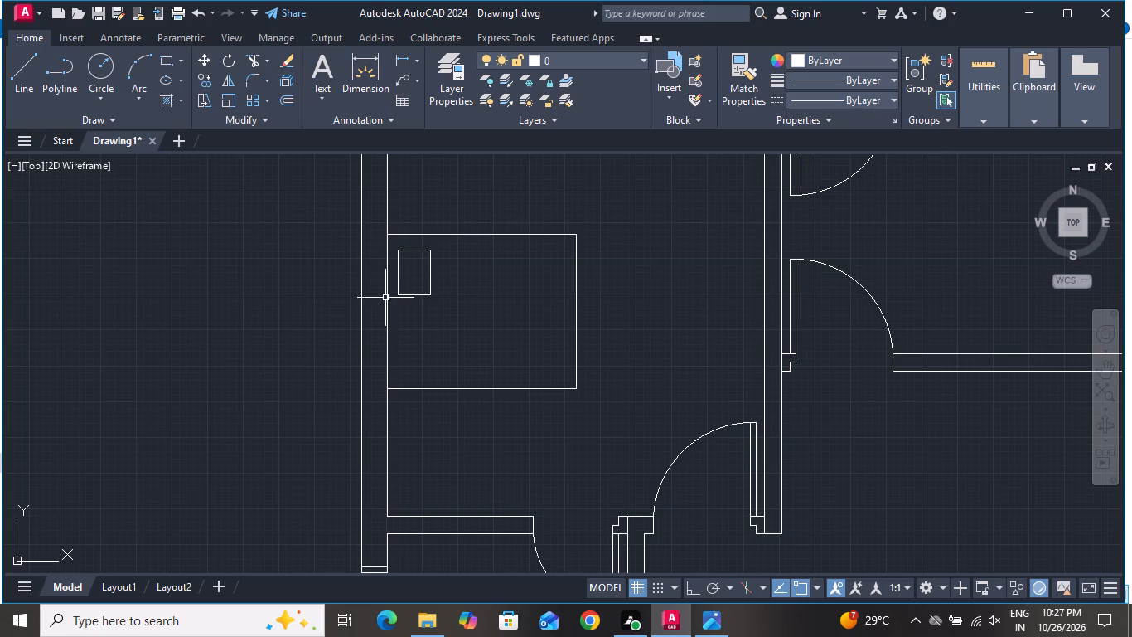
# Copy the pillow rectangle about 2'-2" straight down to place a second pillow on the bed.
pyautogui.click(428, 281)
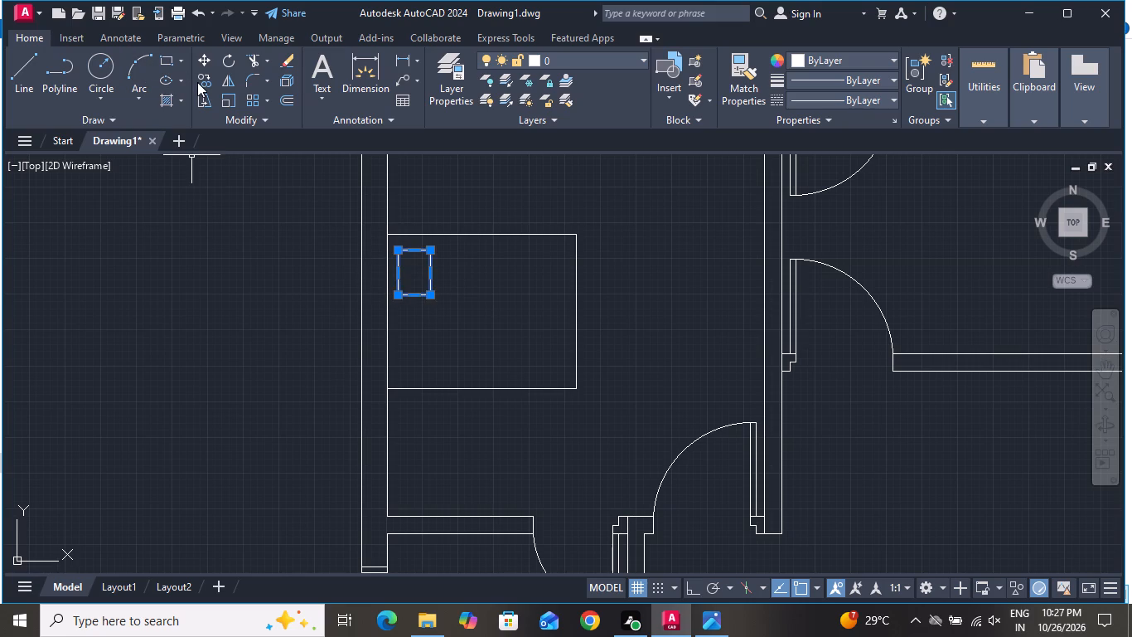
pyautogui.click(197, 82)
pyautogui.click(415, 291)
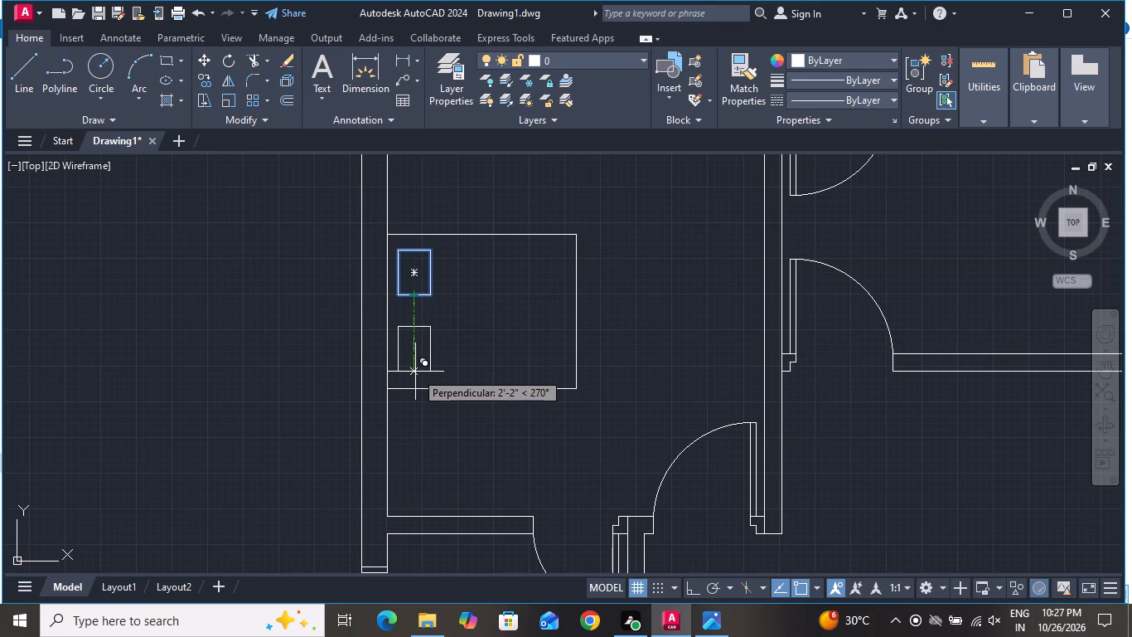
pyautogui.click(417, 372)
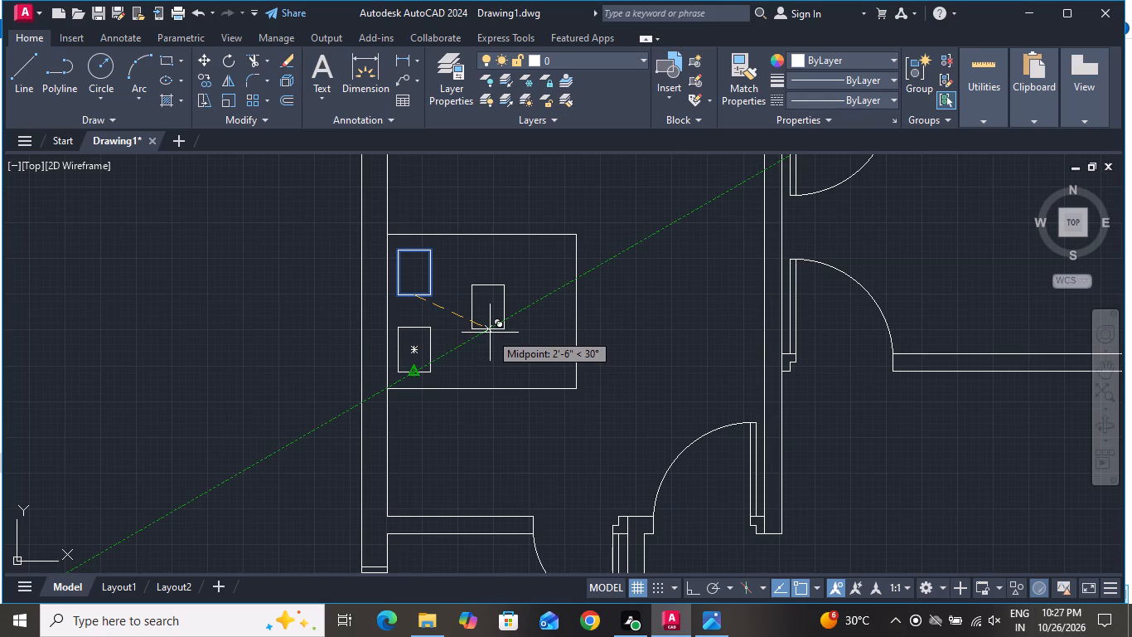
pyautogui.rightClick(491, 331)
pyautogui.click(536, 357)
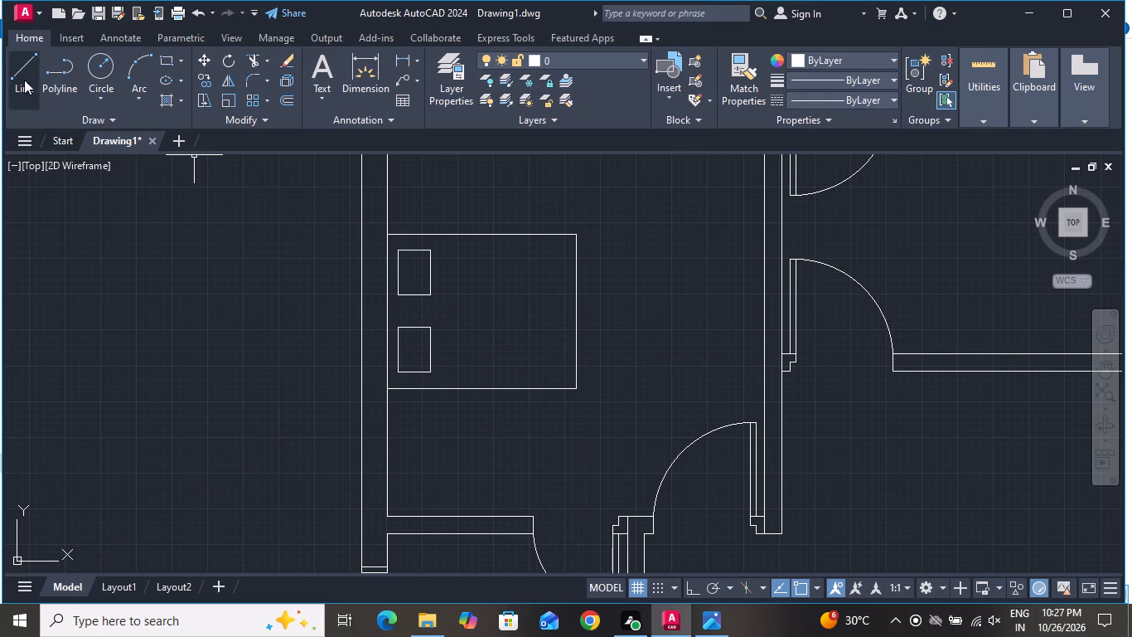
# Draw two triangular blanket folds from a shared point beside the pillows, one reaching the bed's upper edge and one its lower edge.
pyautogui.click(23, 79)
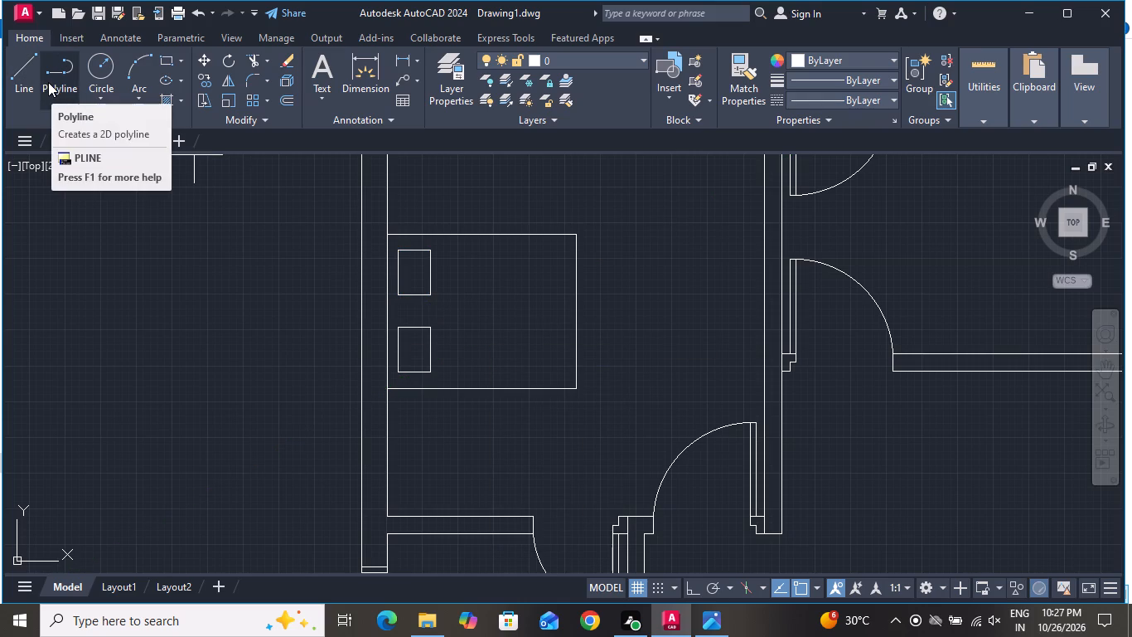
pyautogui.scroll(2, 167, 209)
pyautogui.scroll(-2, 273, 282)
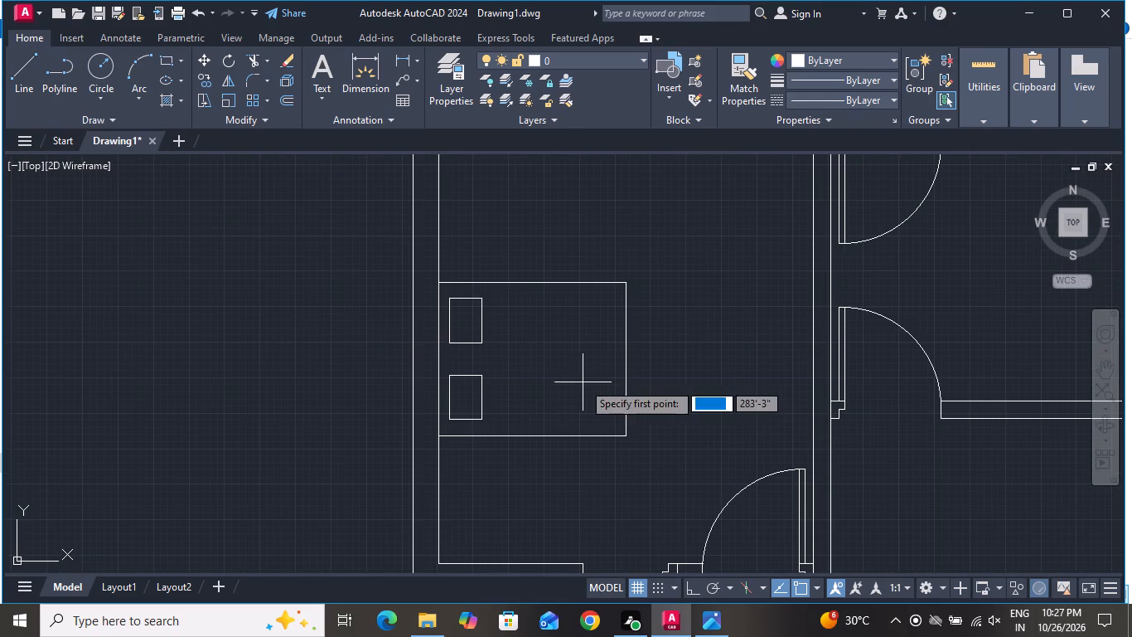
pyautogui.click(484, 355)
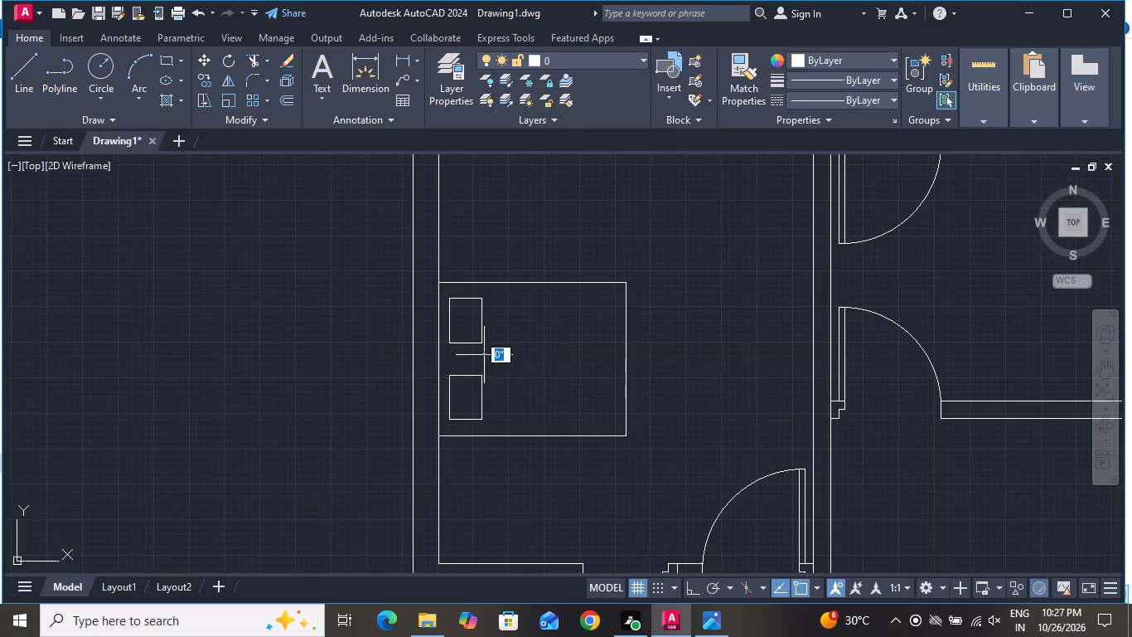
pyautogui.click(530, 278)
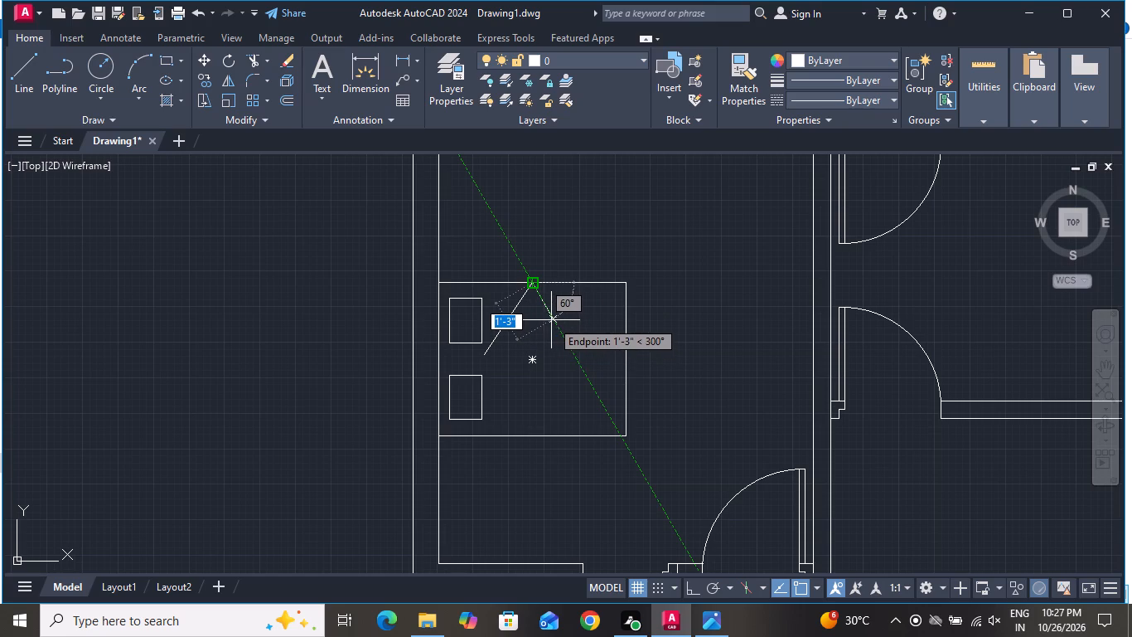
pyautogui.click(551, 318)
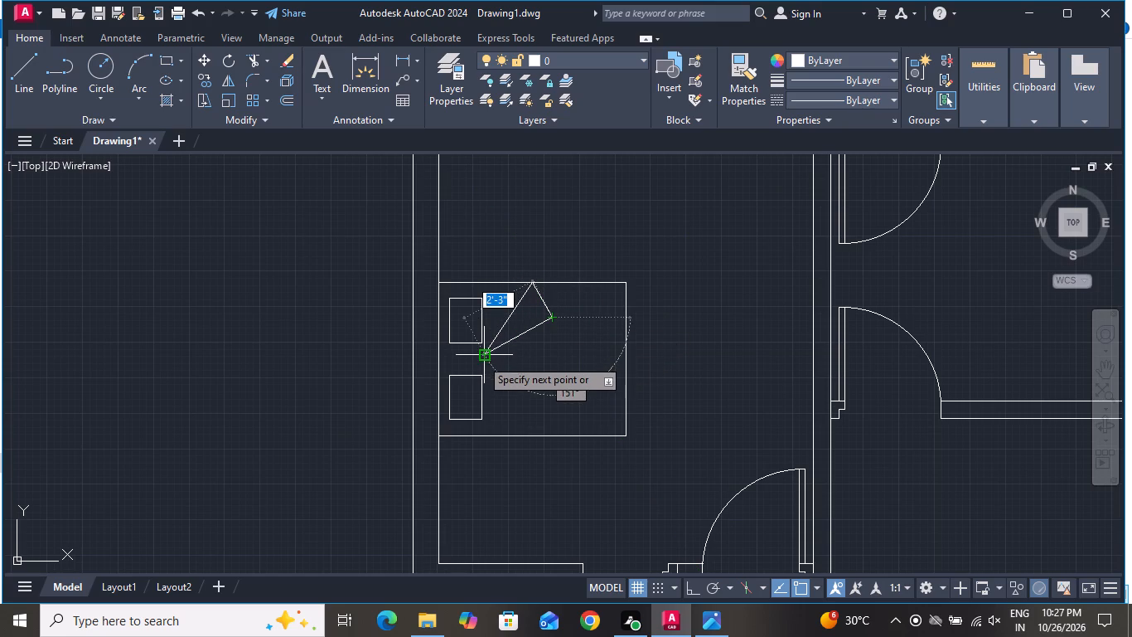
pyautogui.click(481, 358)
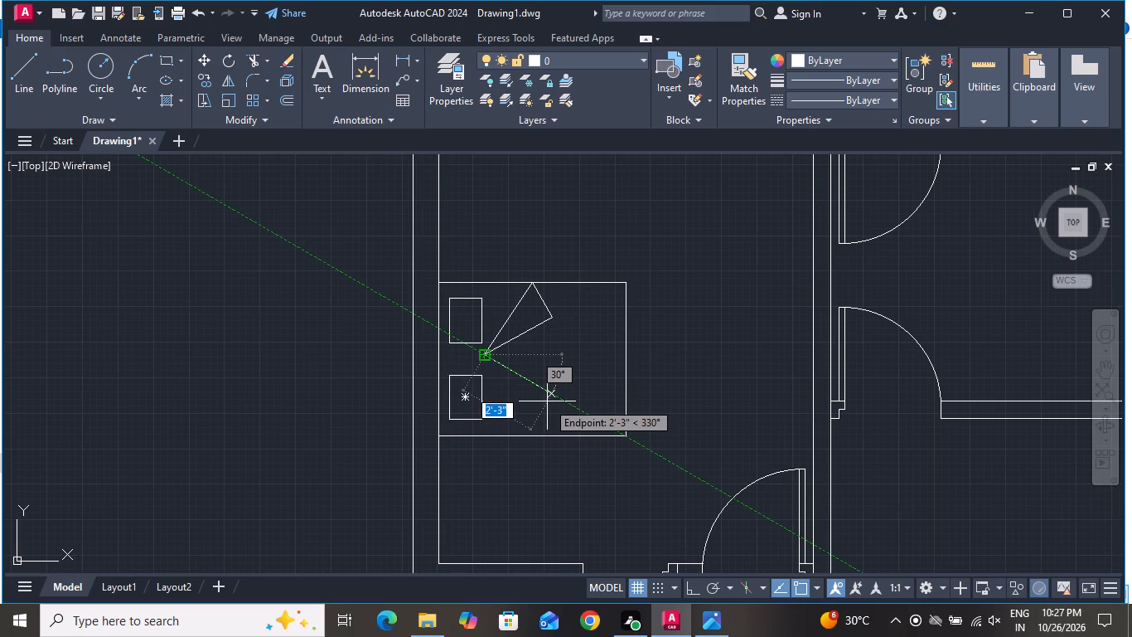
pyautogui.click(545, 414)
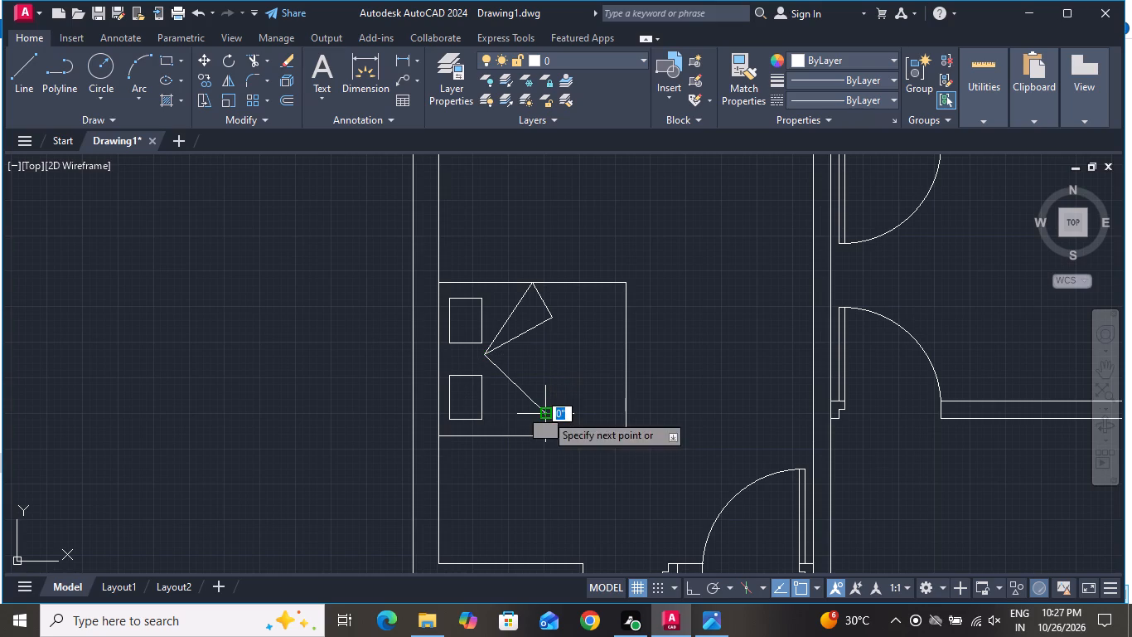
pyautogui.click(508, 436)
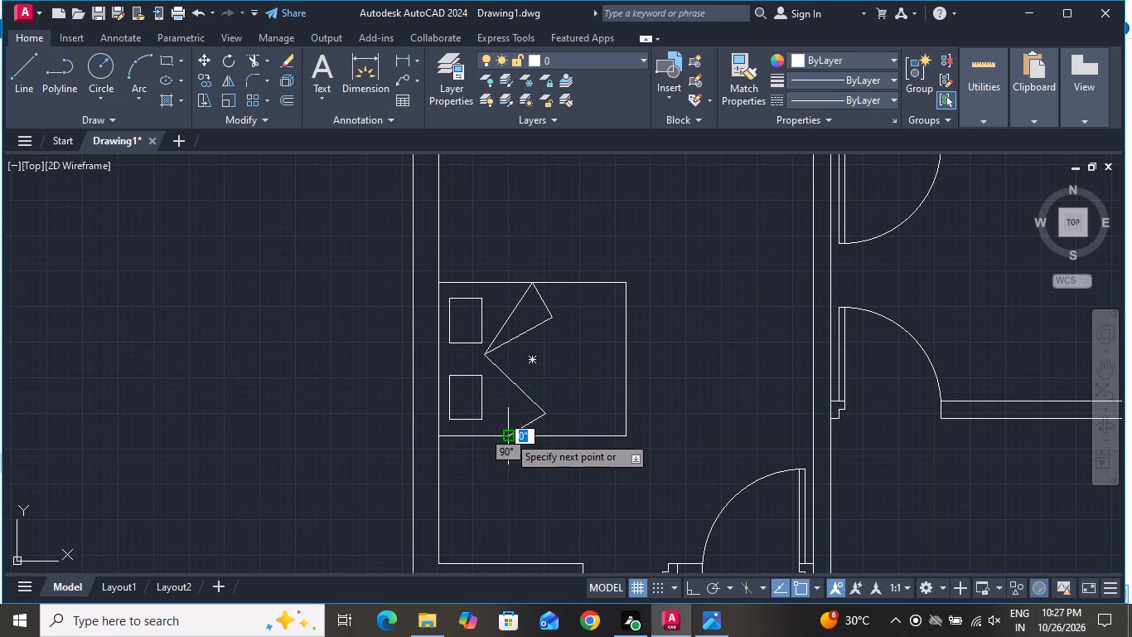
pyautogui.click(480, 355)
pyautogui.rightClick(480, 355)
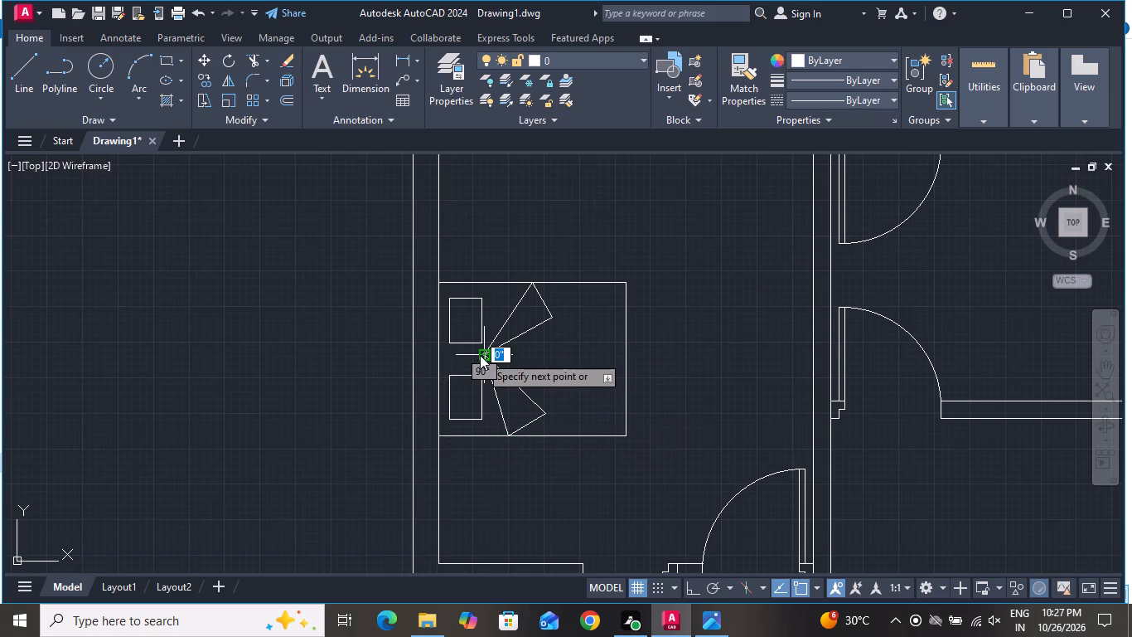
pyautogui.click(500, 375)
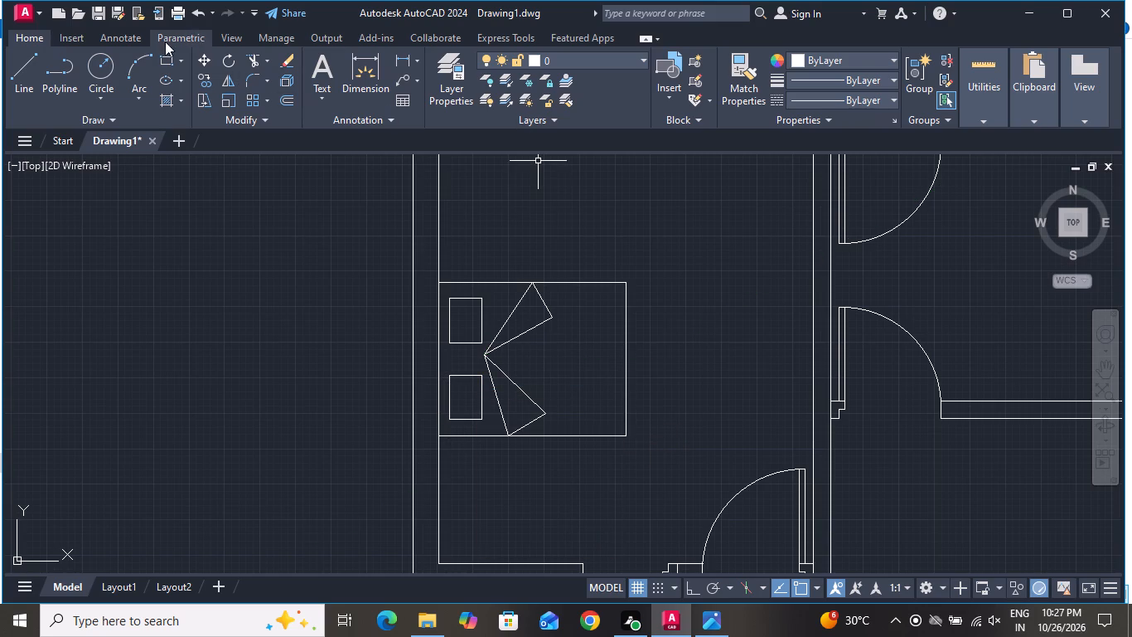
# Draw a three-point arc from the upper fold's tip on the bed edge through its outer corner, ending just above the bed's upper edge.
pyautogui.click(128, 57)
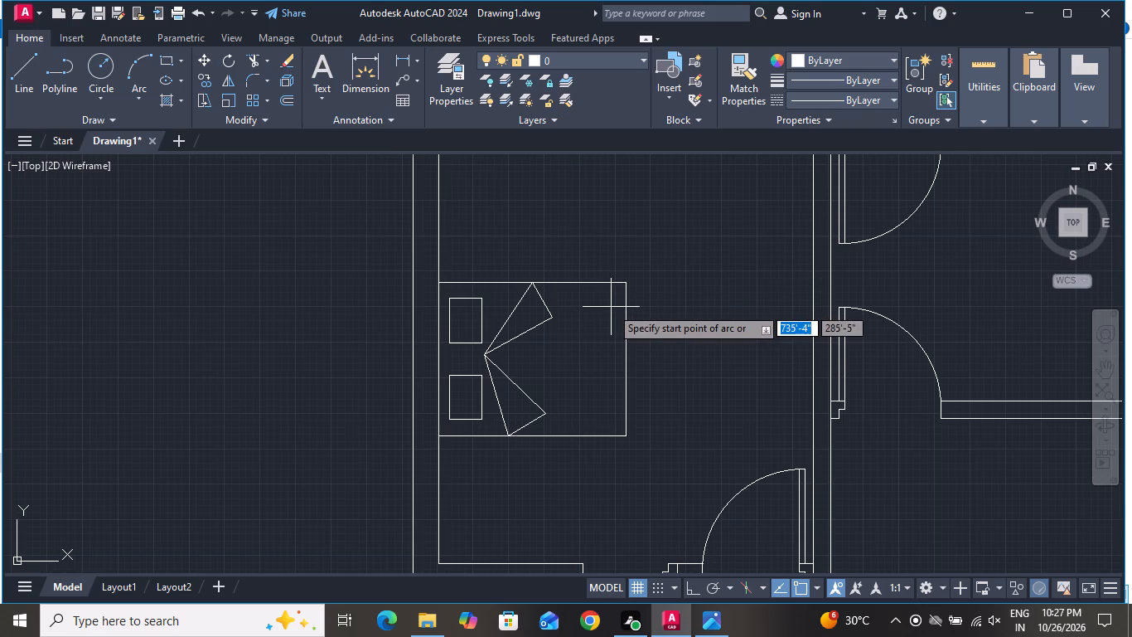
pyautogui.scroll(1, 607, 274)
pyautogui.scroll(2, 524, 290)
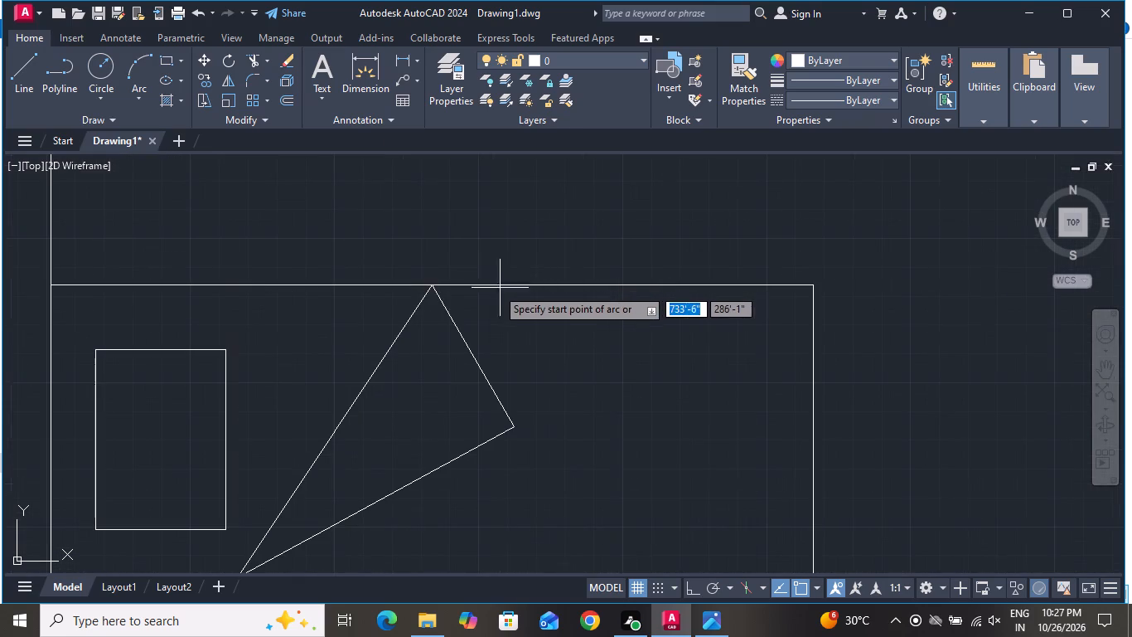
pyautogui.click(432, 285)
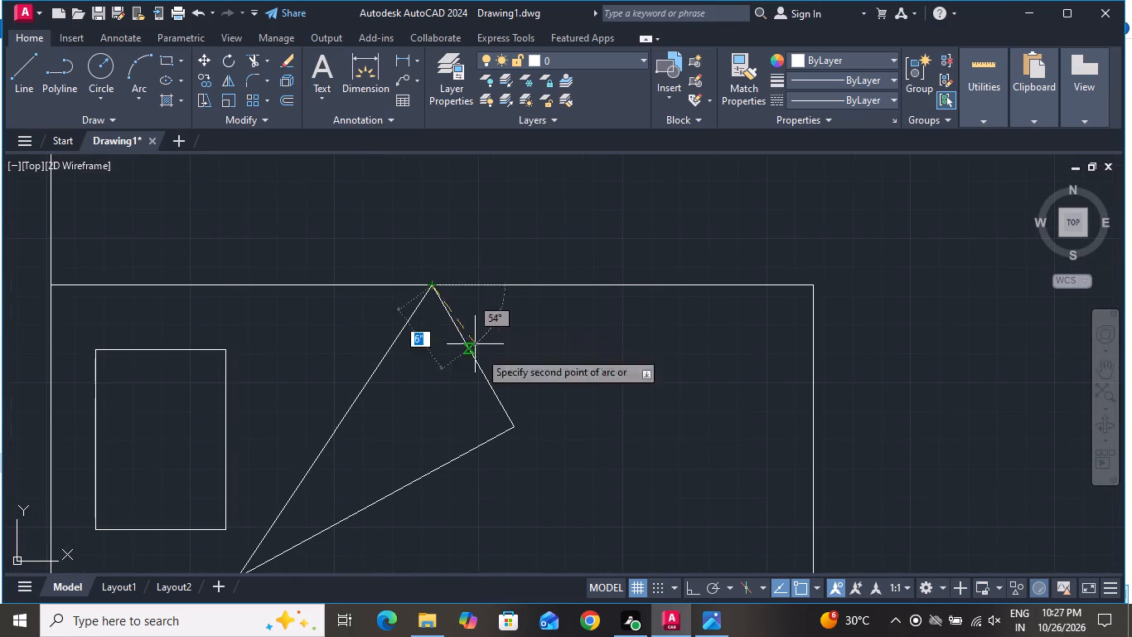
pyautogui.click(514, 430)
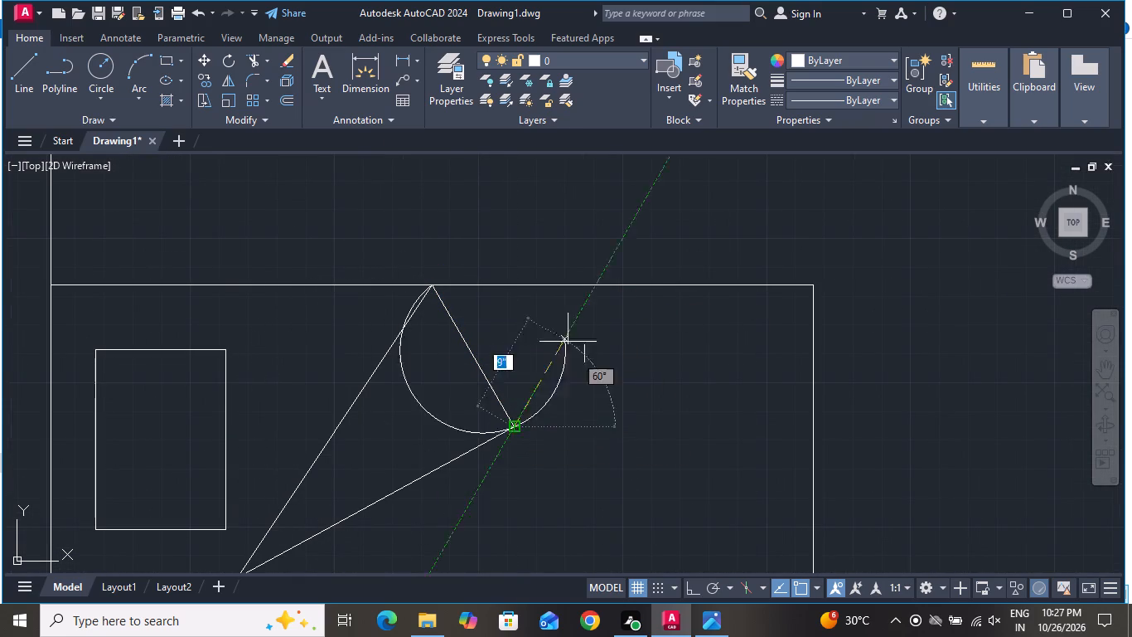
pyautogui.click(681, 267)
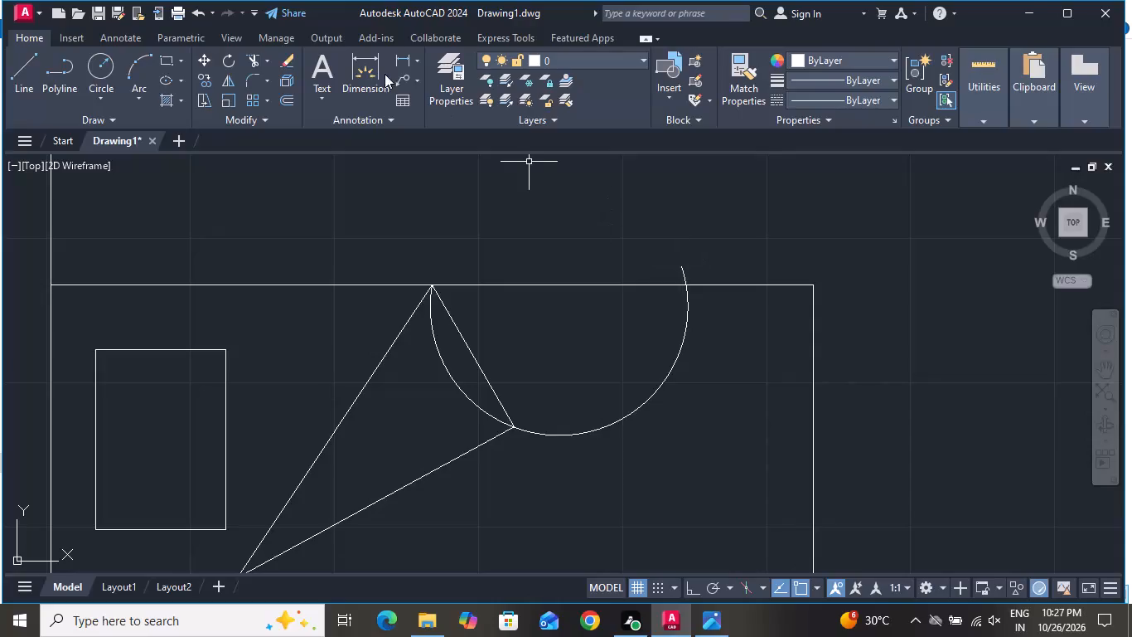
# Draw a three-point arc from the lower fold's tip on the bed edge through its outer corner, ending just below the bed's lower edge.
pyautogui.click(143, 65)
pyautogui.scroll(-3, 588, 172)
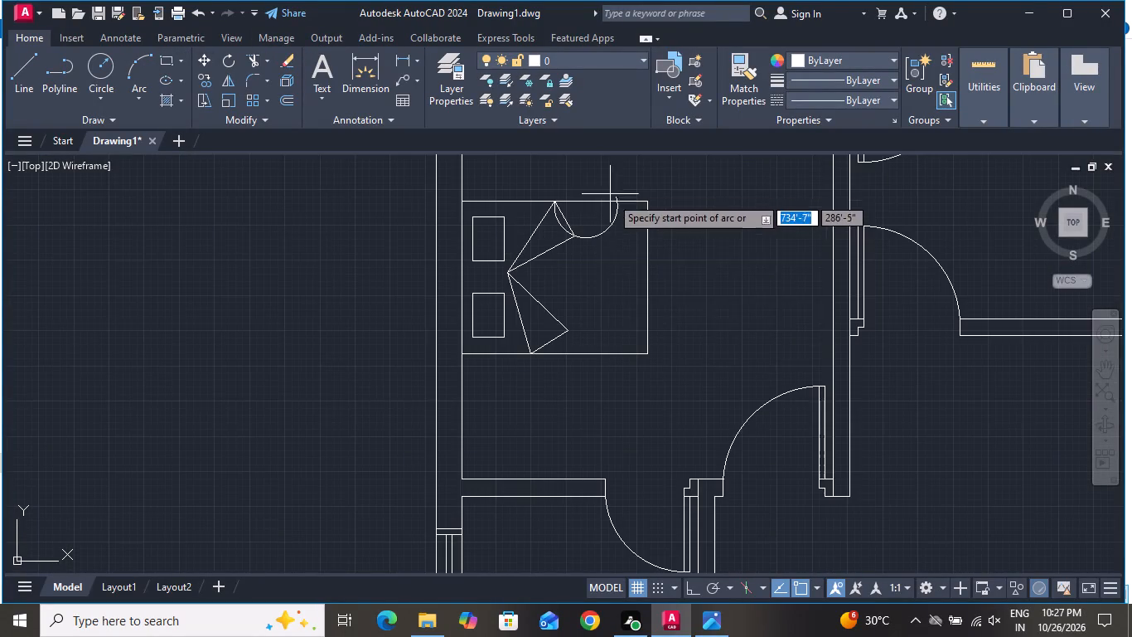
pyautogui.scroll(3, 544, 350)
pyautogui.click(479, 358)
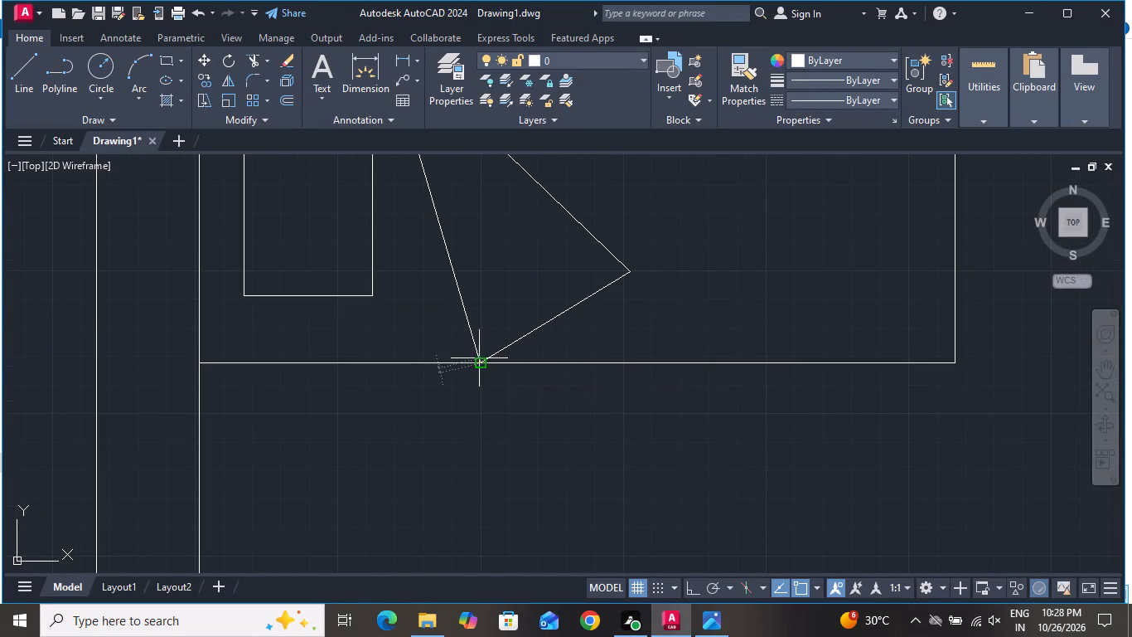
pyautogui.click(630, 270)
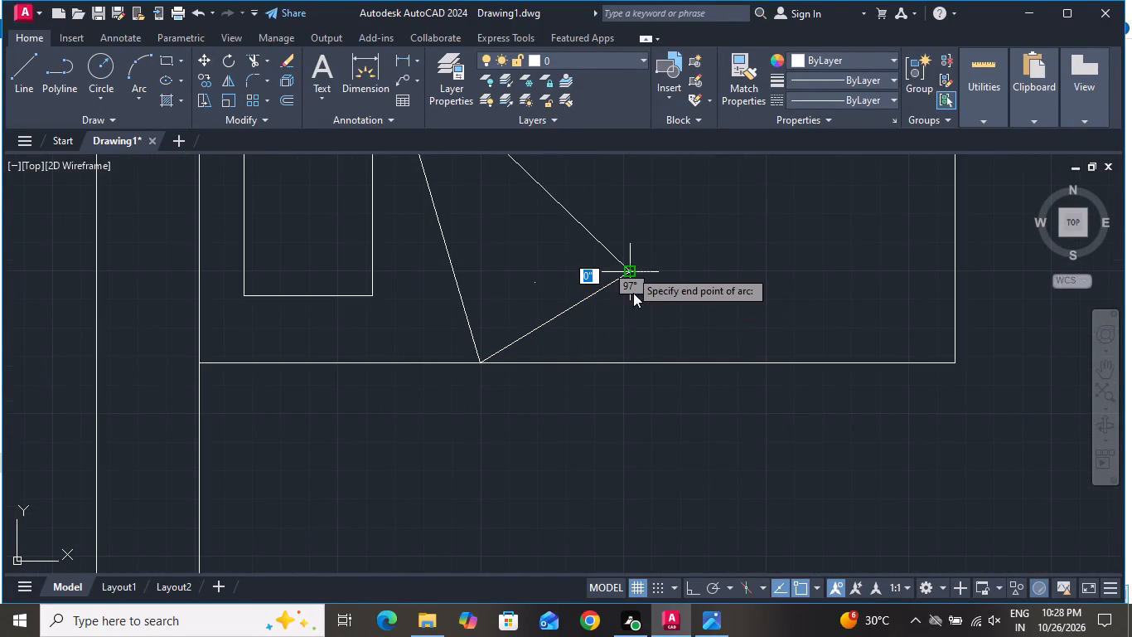
pyautogui.click(780, 430)
# Trim the lower blanket fold, removing the arc beyond its outer corner and the straight edge under the remaining curve.
pyautogui.click(254, 61)
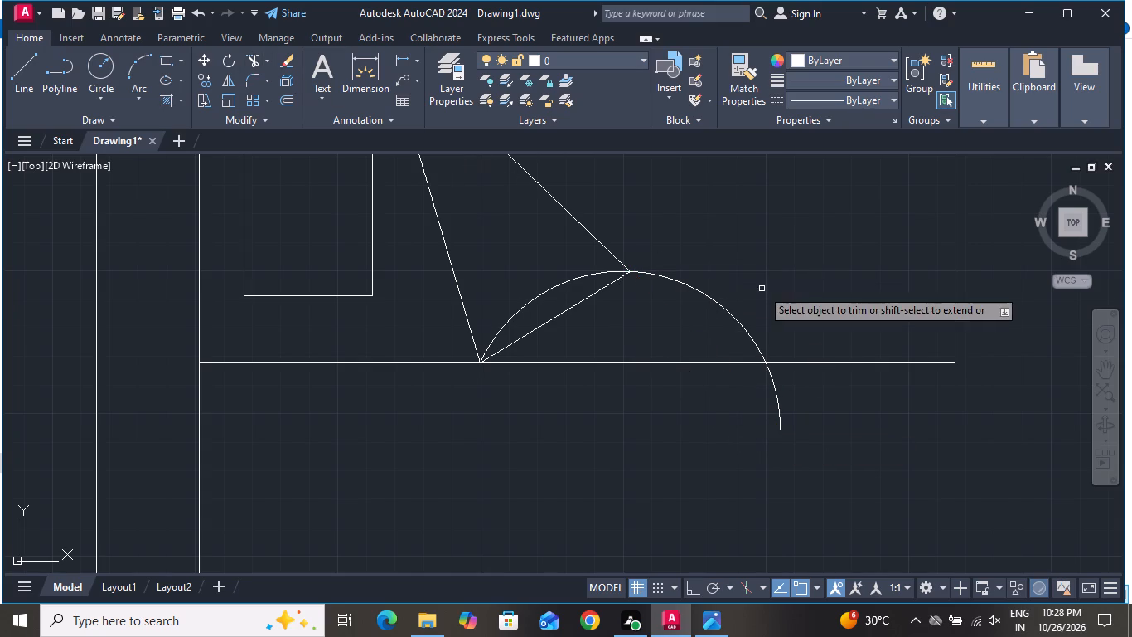
pyautogui.click(762, 289)
pyautogui.click(684, 322)
pyautogui.click(783, 384)
pyautogui.click(753, 391)
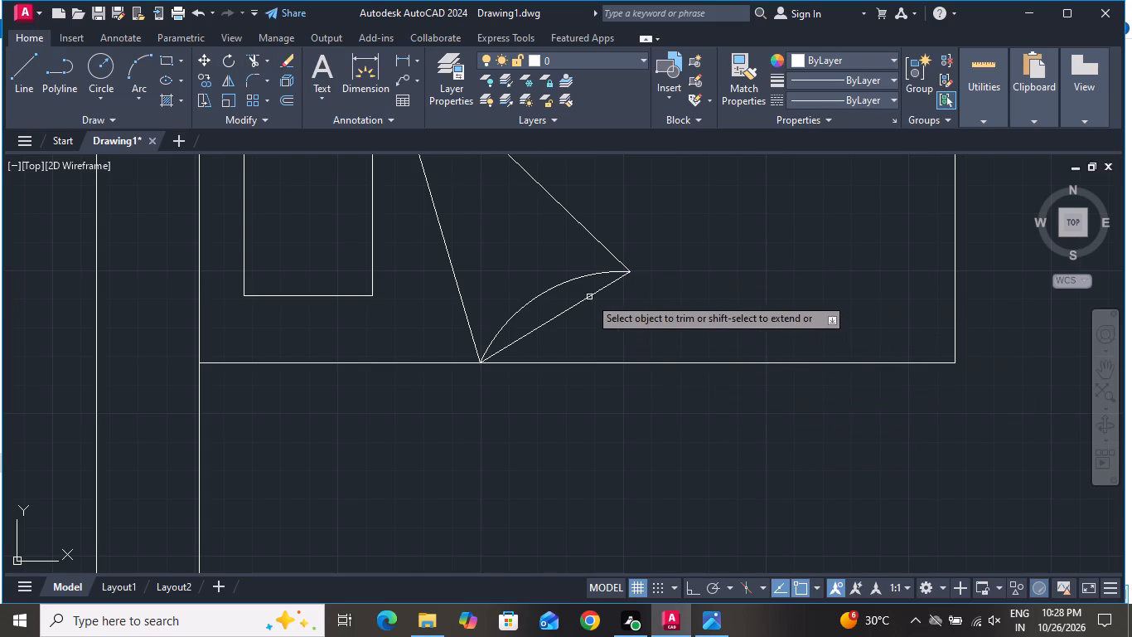
pyautogui.click(578, 289)
pyautogui.click(590, 309)
# Trim the upper blanket fold, removing its straight outer edge and the arc beyond its corner, including the stub above the bed.
pyautogui.scroll(-3, 628, 323)
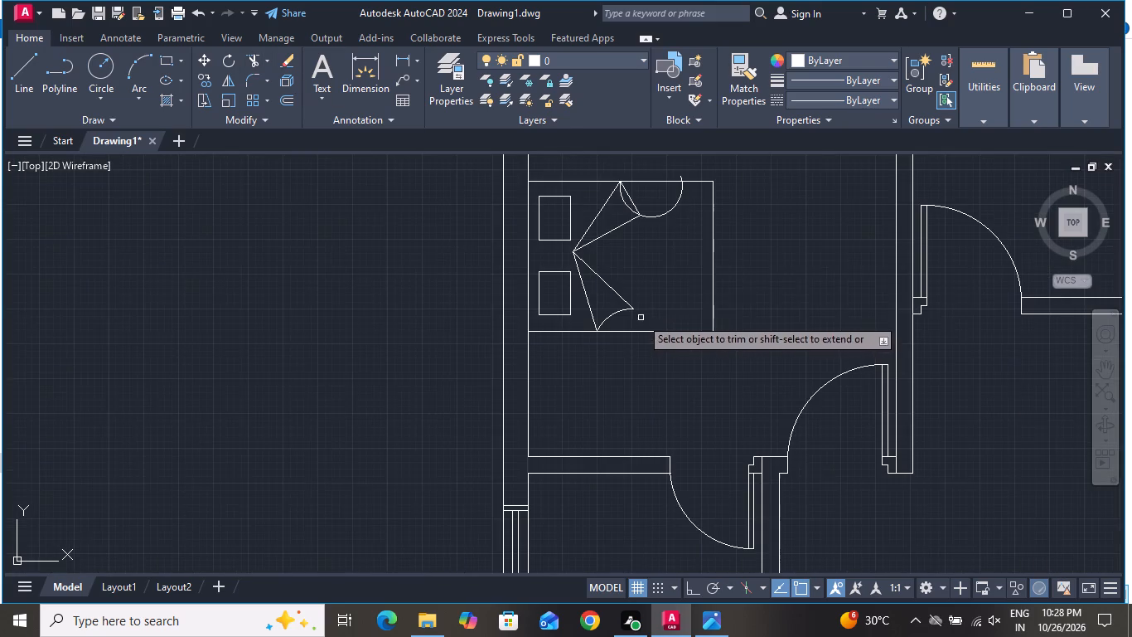
pyautogui.scroll(3, 649, 185)
pyautogui.click(687, 238)
pyautogui.click(697, 314)
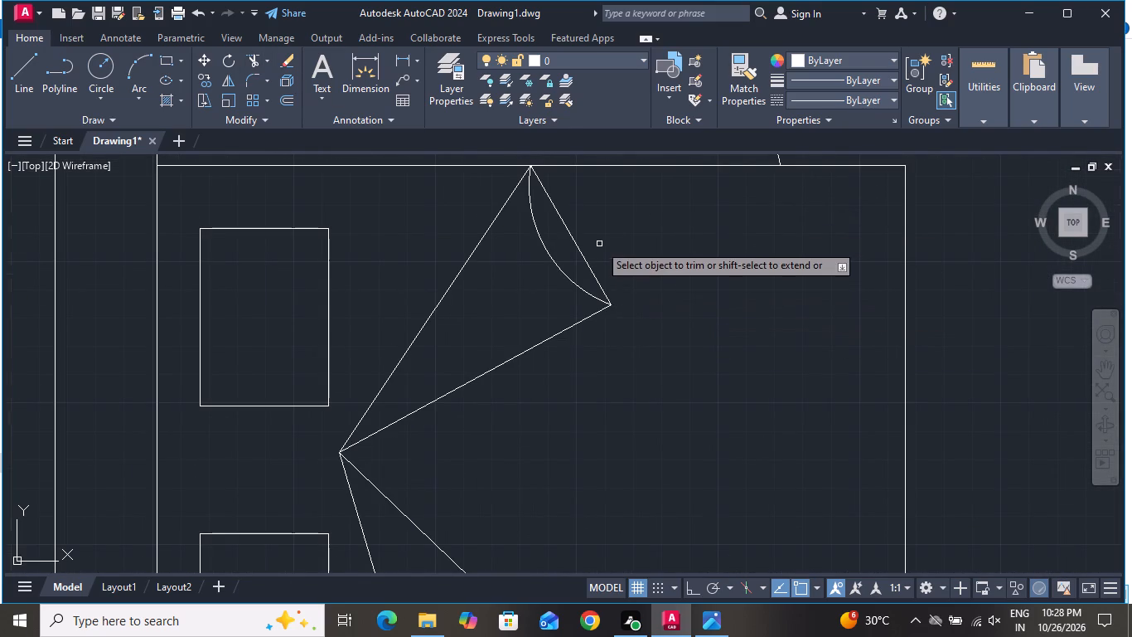
pyautogui.click(595, 248)
pyautogui.click(578, 259)
pyautogui.scroll(-2, 702, 312)
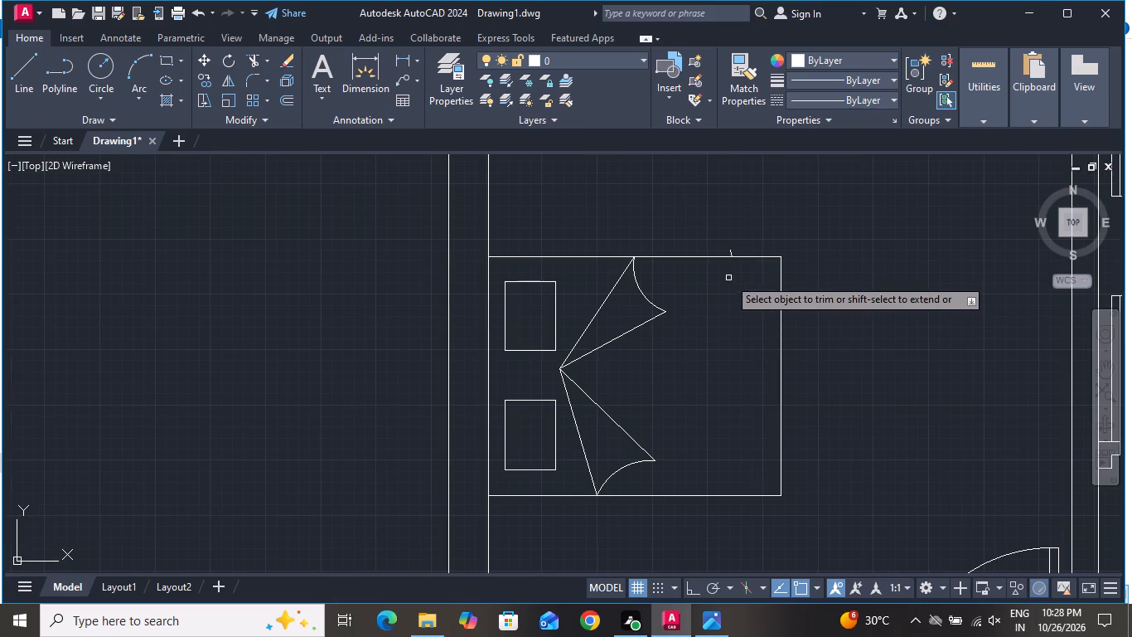
pyautogui.click(729, 248)
pyautogui.rightClick(719, 295)
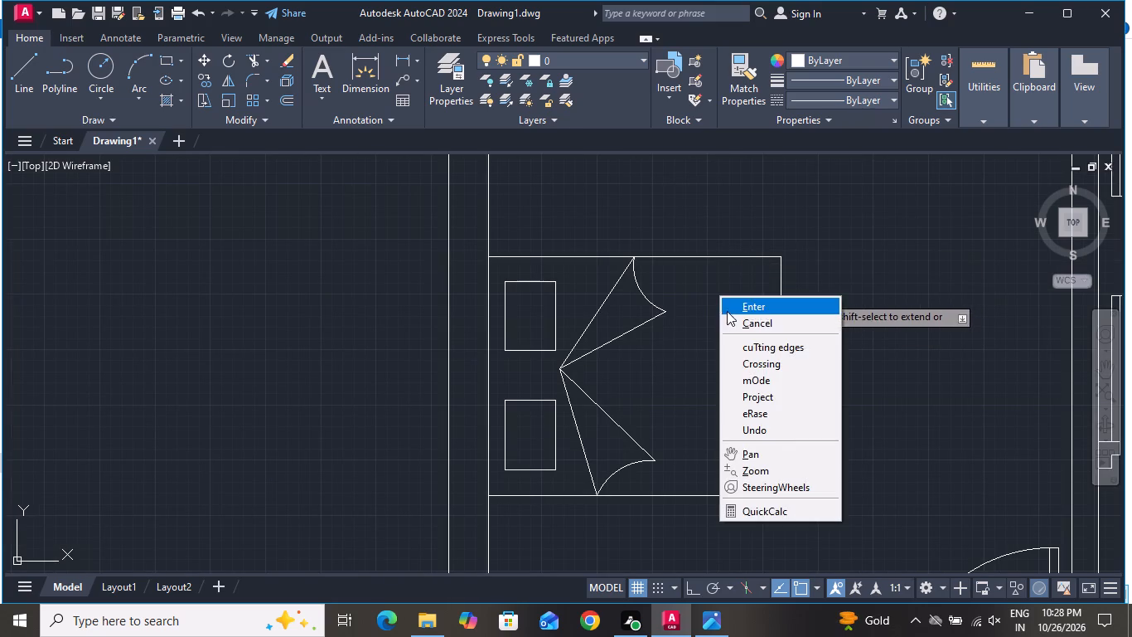
pyautogui.click(732, 316)
# Offset the bed's rectangular outline 1" outward.
pyautogui.press('o')
pyautogui.press('space')
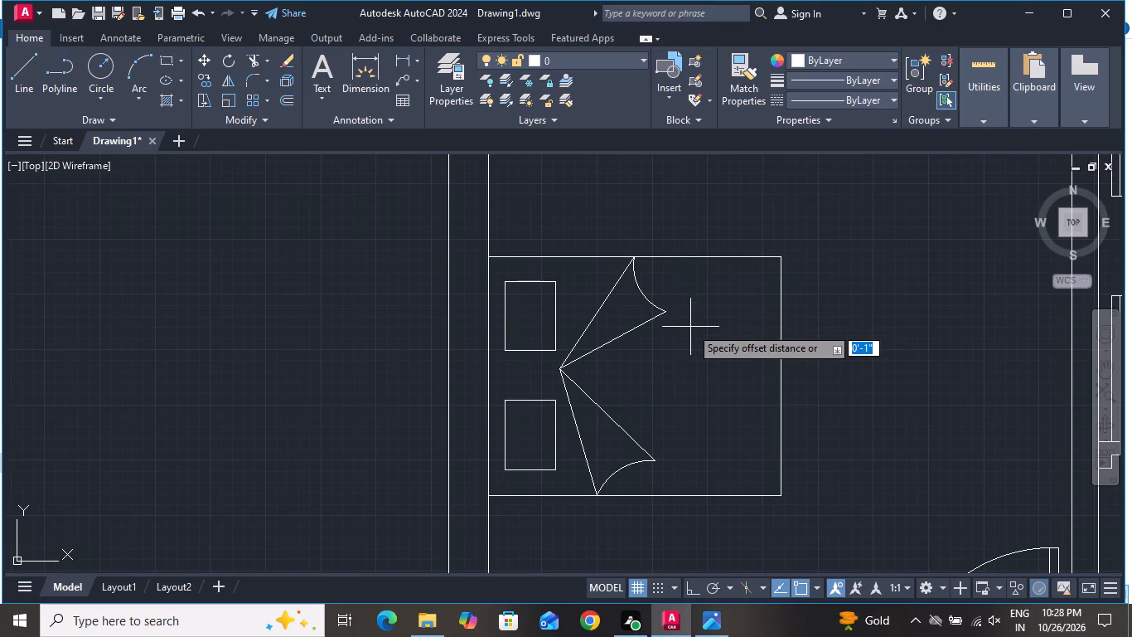
pyautogui.press('1')
pyautogui.hotkey('shift', '"')
pyautogui.press('Return')
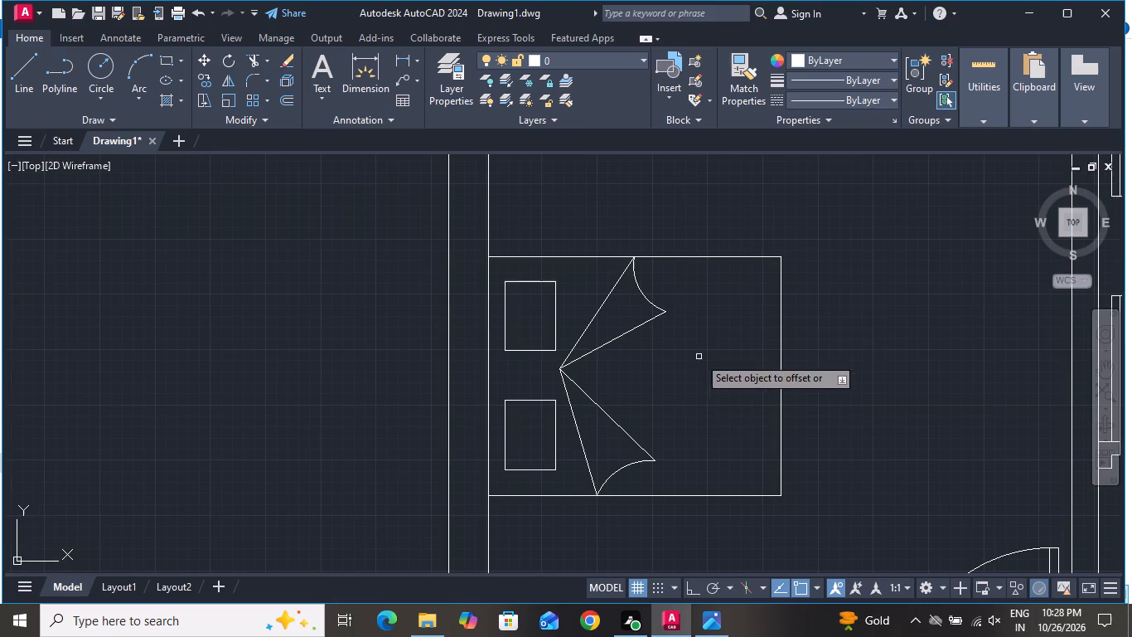
pyautogui.click(709, 492)
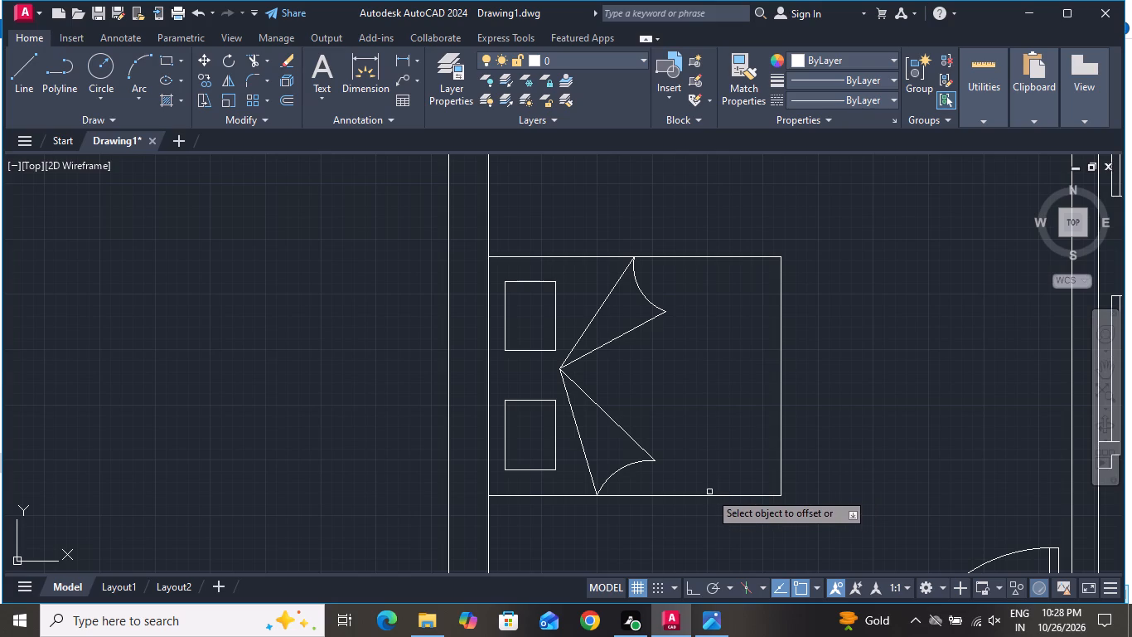
pyautogui.click(710, 494)
pyautogui.click(710, 498)
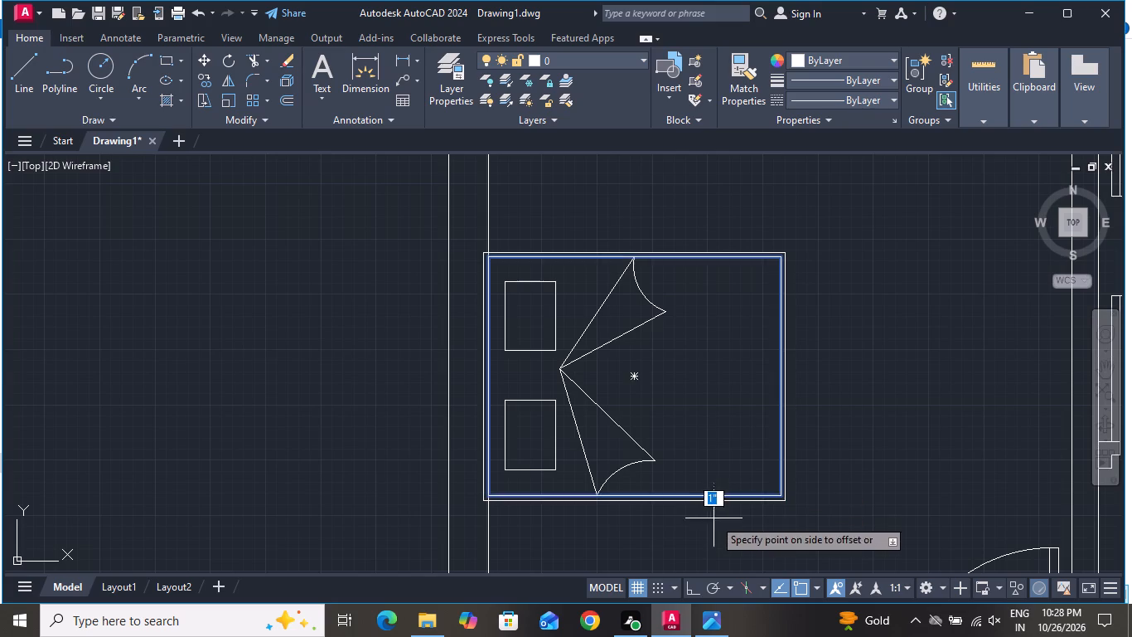
pyautogui.click(714, 518)
pyautogui.rightClick(772, 369)
pyautogui.click(798, 401)
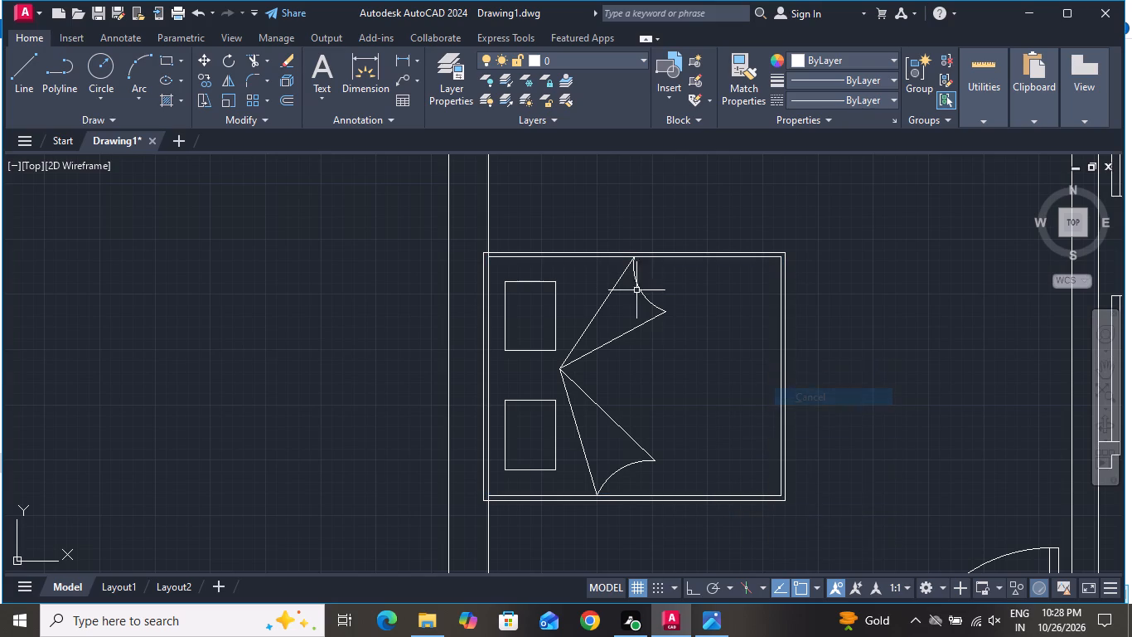
# Move the whole bed with pillows and folds 1" horizontally so its outer outline's upper corner meets the wall's inner face.
pyautogui.click(805, 207)
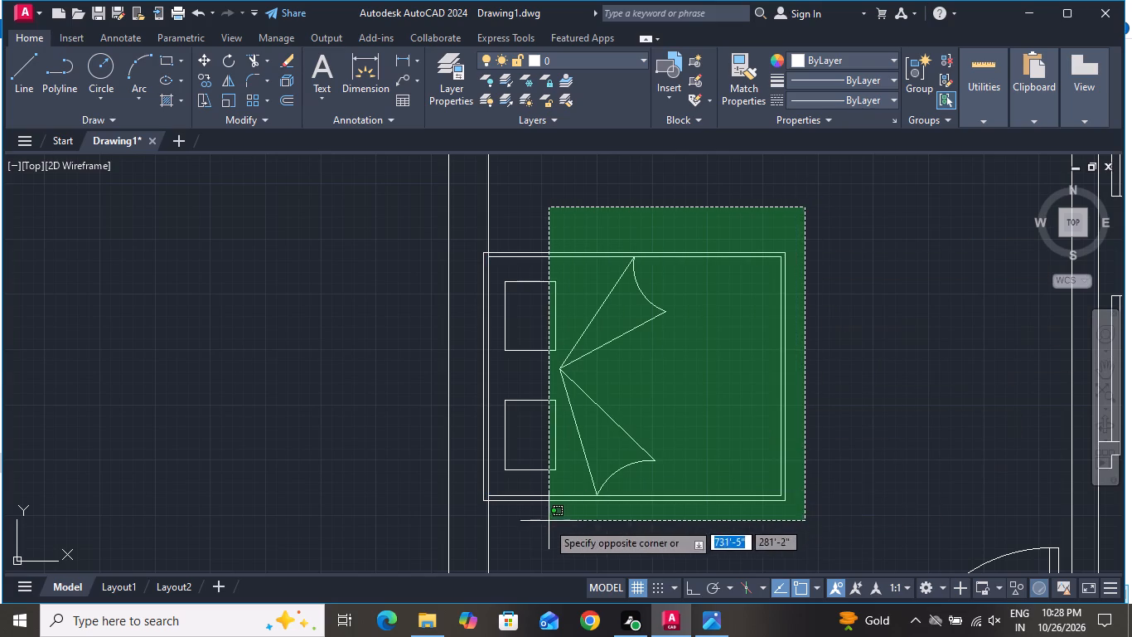
pyautogui.click(525, 526)
pyautogui.scroll(3, 481, 304)
pyautogui.scroll(-2, 479, 308)
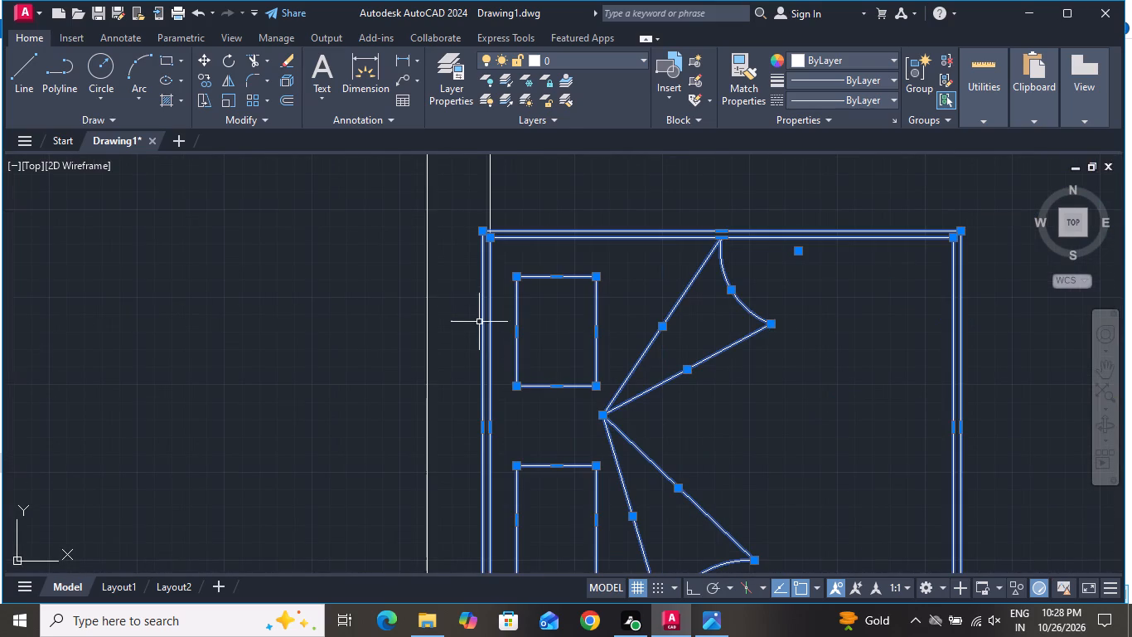
pyautogui.click(201, 61)
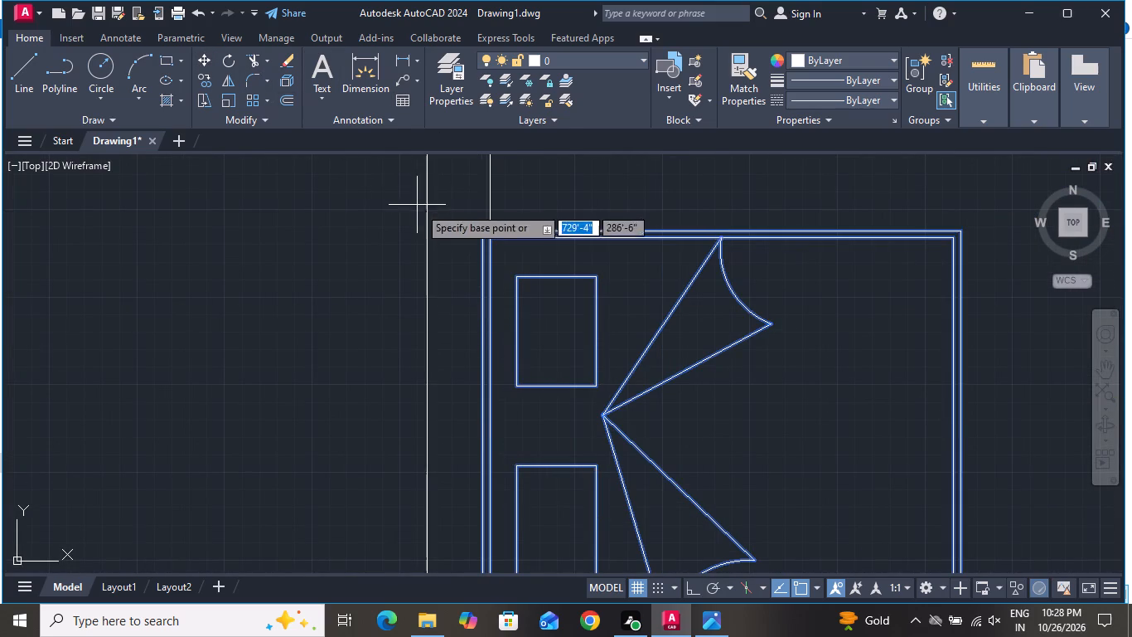
pyautogui.scroll(2, 451, 225)
pyautogui.click(523, 232)
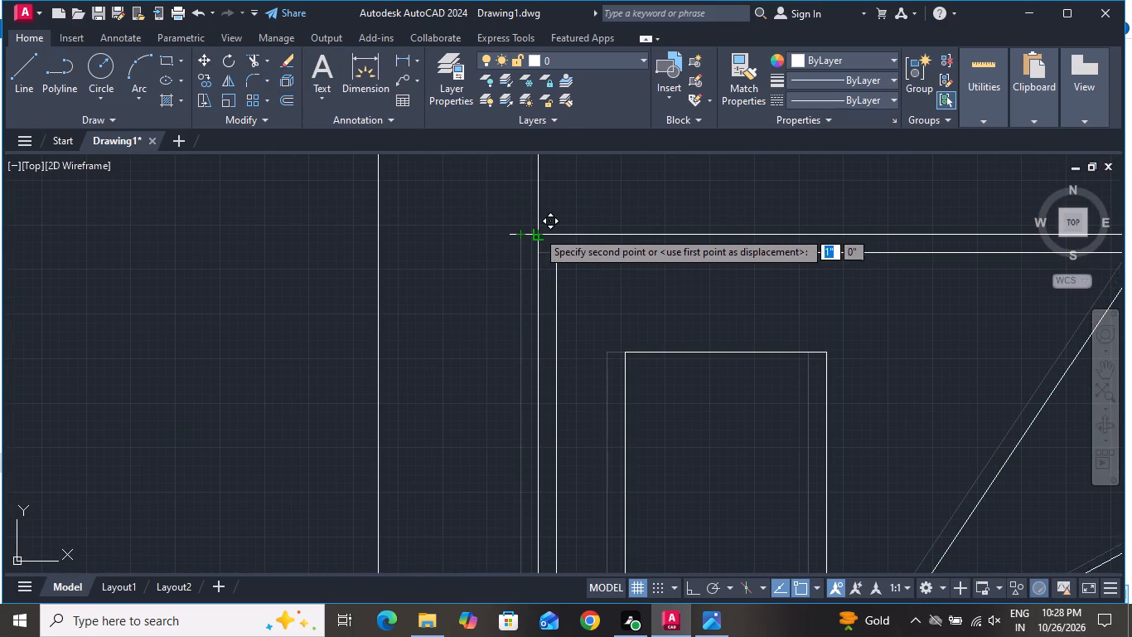
pyautogui.click(537, 231)
pyautogui.scroll(-4, 530, 243)
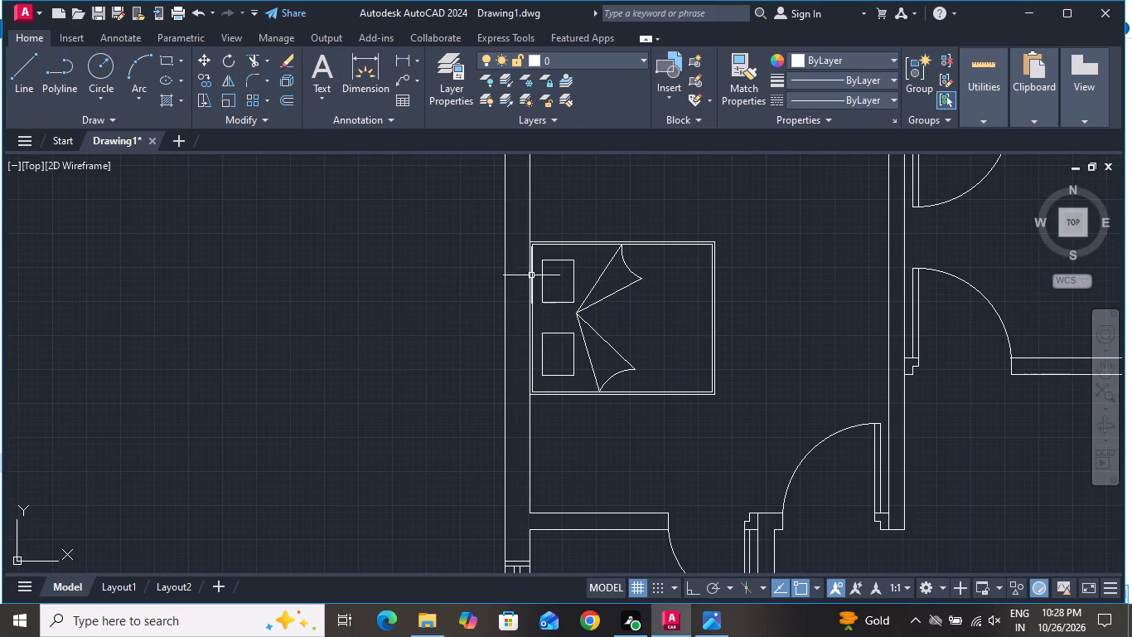
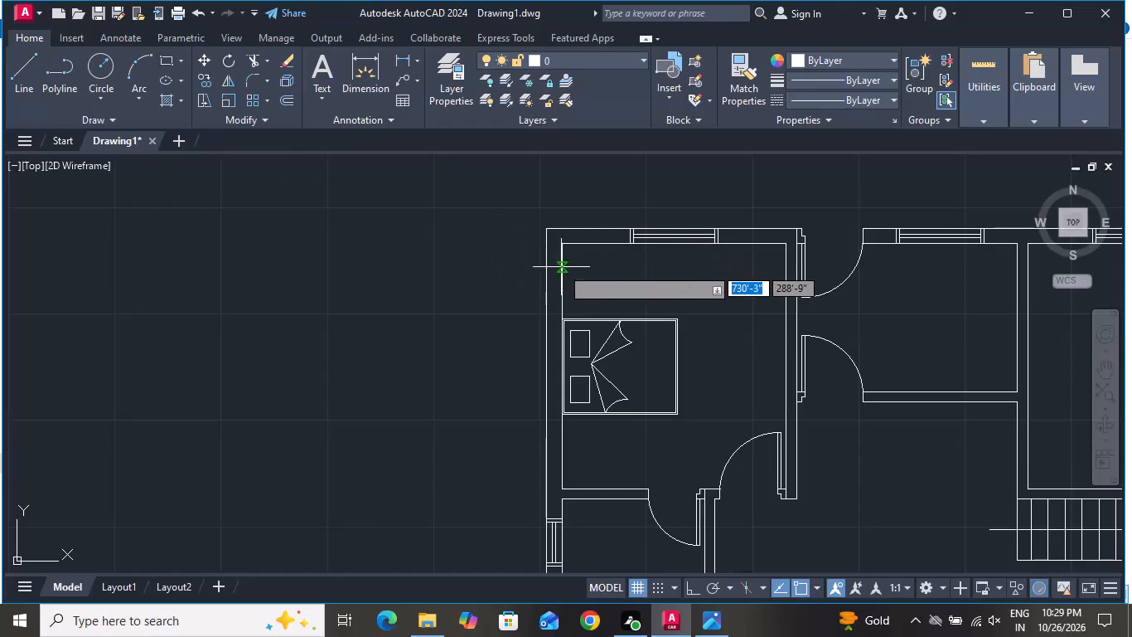
# Draw a bedside table rectangle about 11" by 10" just above the bed, near the bedroom's outer wall.
pyautogui.scroll(2, 557, 287)
pyautogui.click(569, 298)
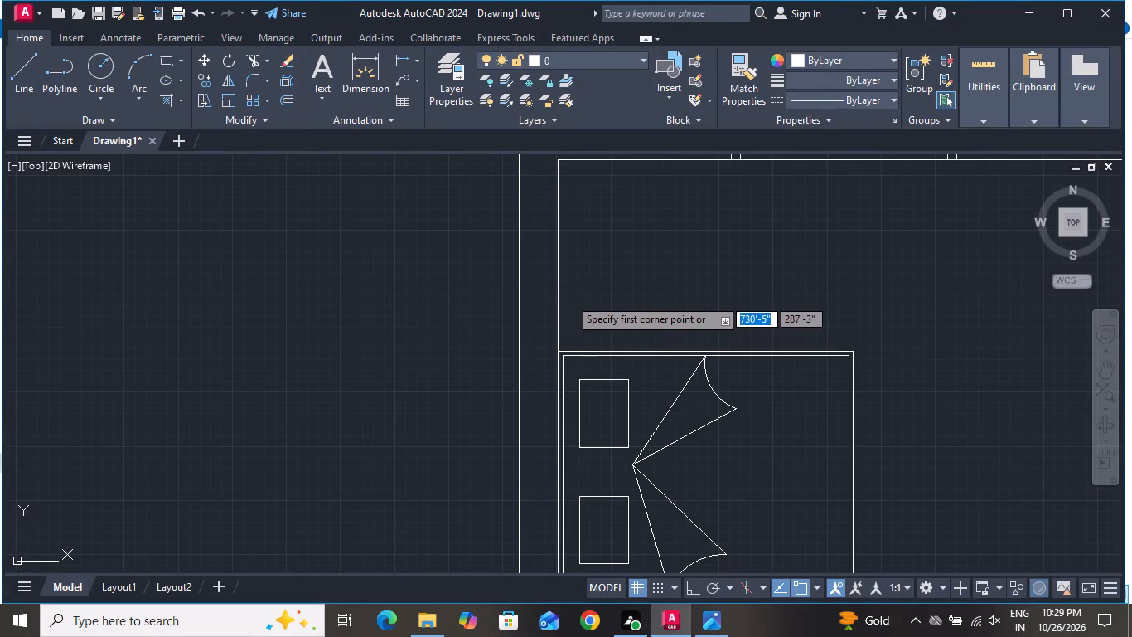
pyautogui.click(617, 341)
# Offset the bedside table rectangle 1" inward.
pyautogui.write('o 1')
pyautogui.hotkey('shift', '"')
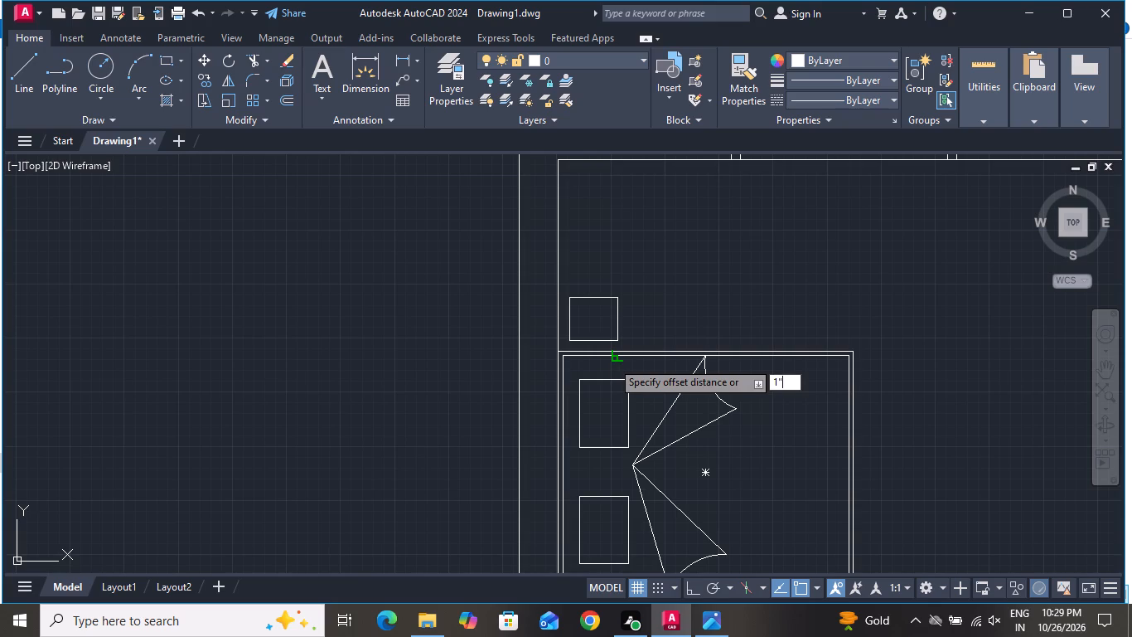
pyautogui.press('Return')
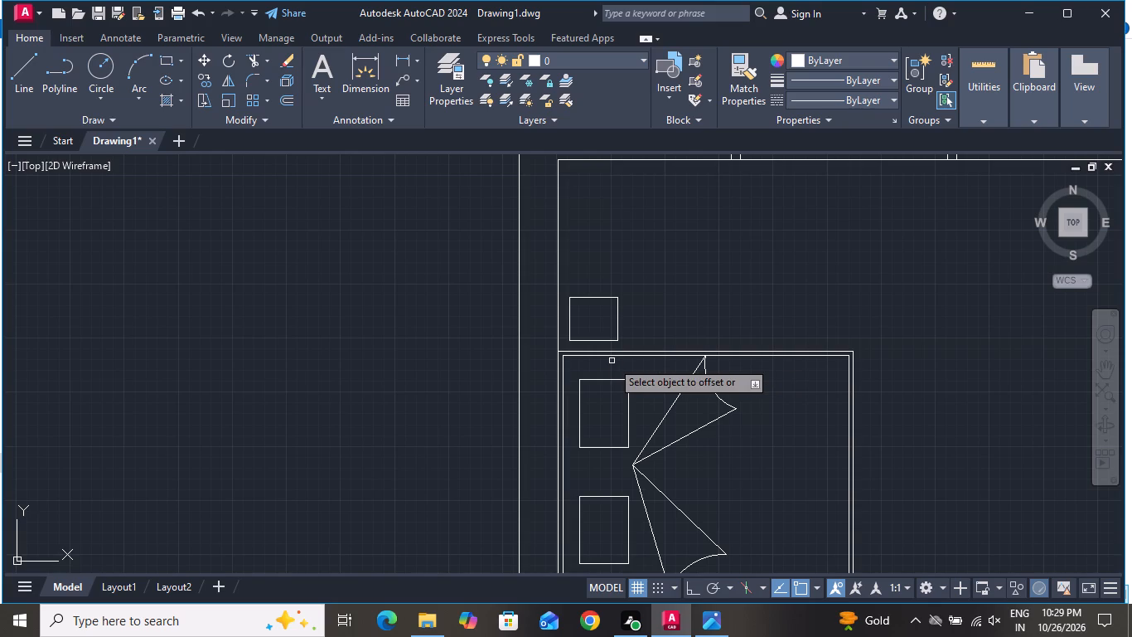
pyautogui.scroll(1, 604, 355)
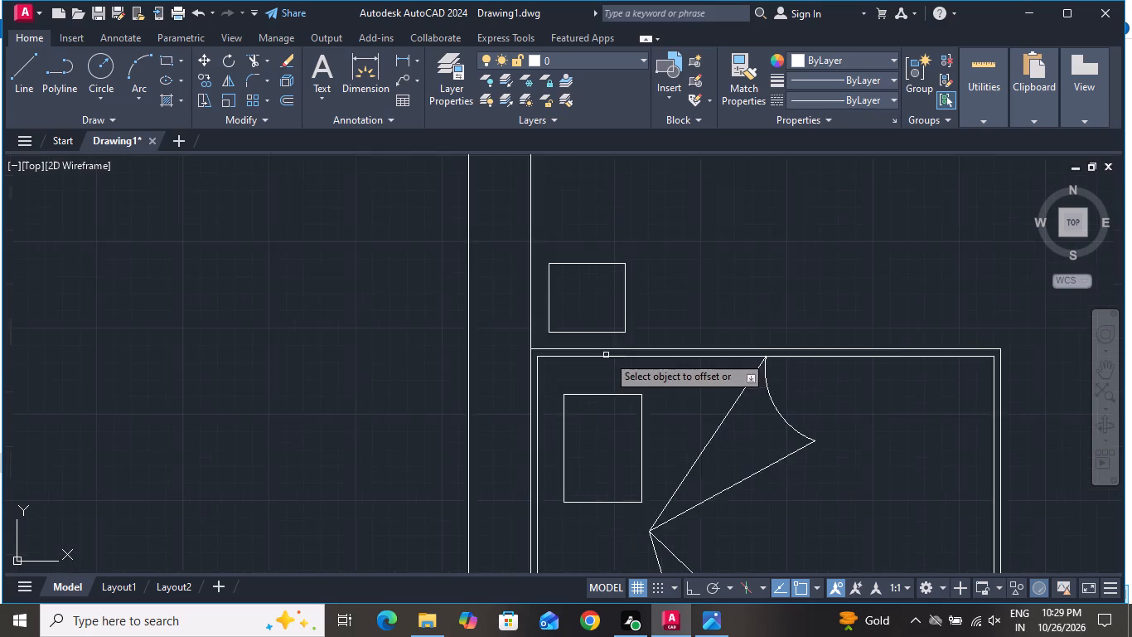
pyautogui.scroll(1, 609, 353)
pyautogui.click(613, 322)
pyautogui.click(608, 307)
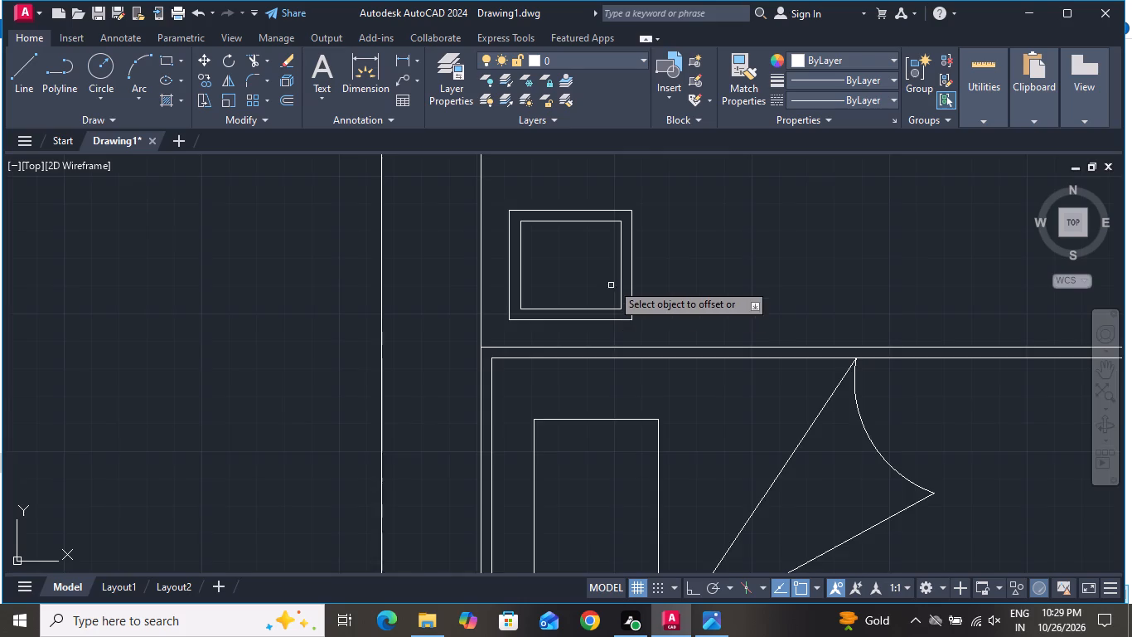
pyautogui.scroll(-3, 623, 277)
pyautogui.rightClick(651, 265)
pyautogui.click(686, 289)
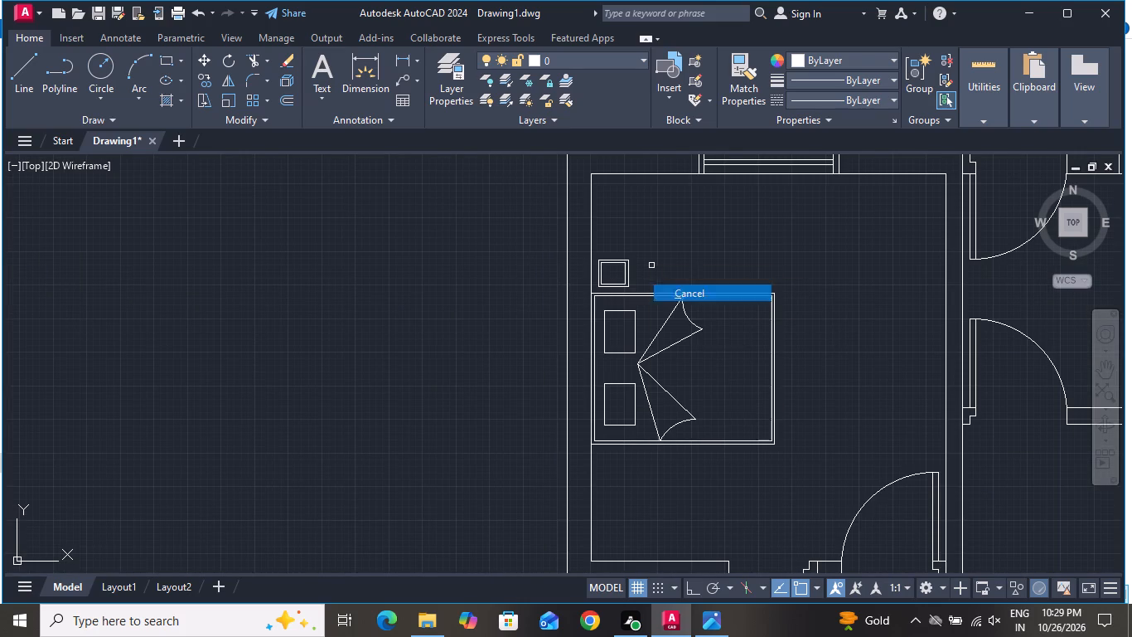
# Draw a lamp circle centred in the bedside table, kept inside the inner rectangle.
pyautogui.click(110, 75)
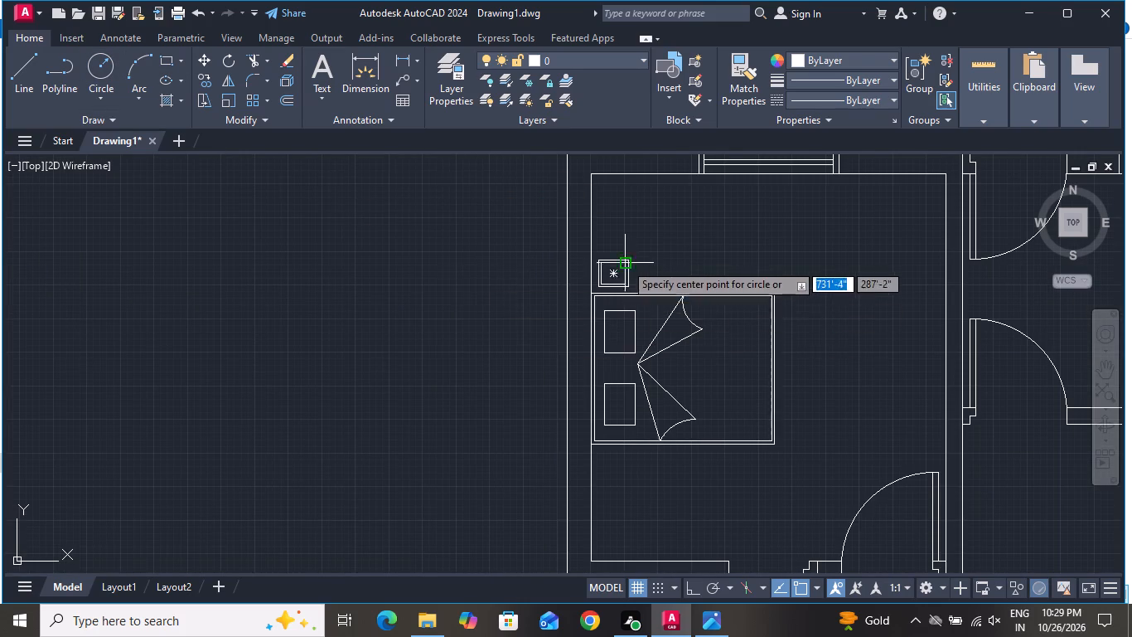
pyautogui.scroll(3, 620, 273)
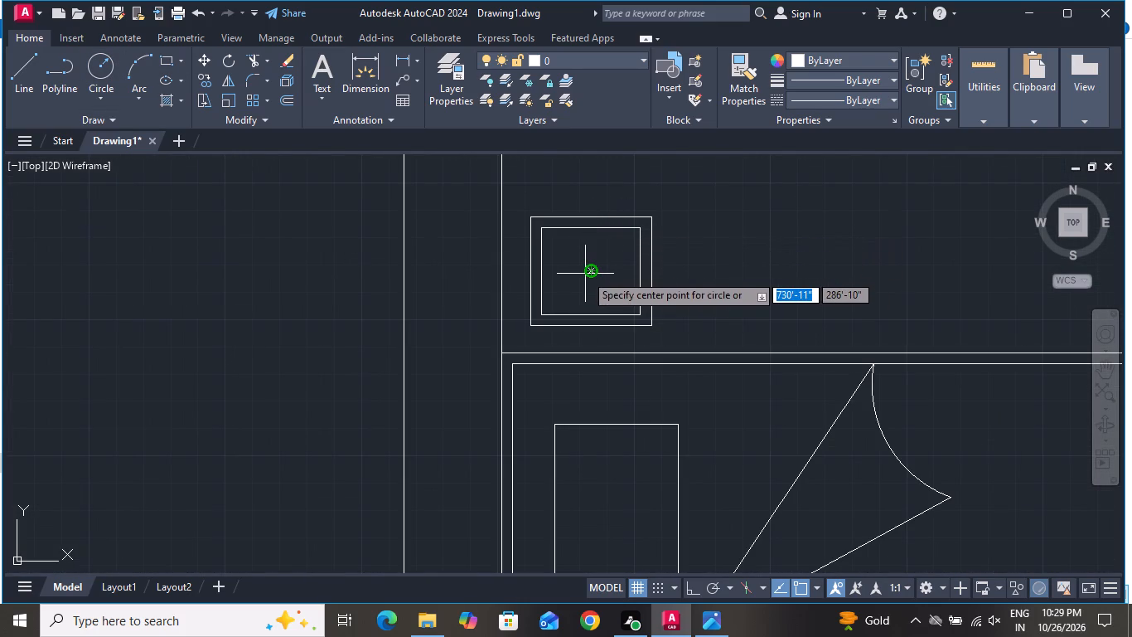
pyautogui.click(587, 267)
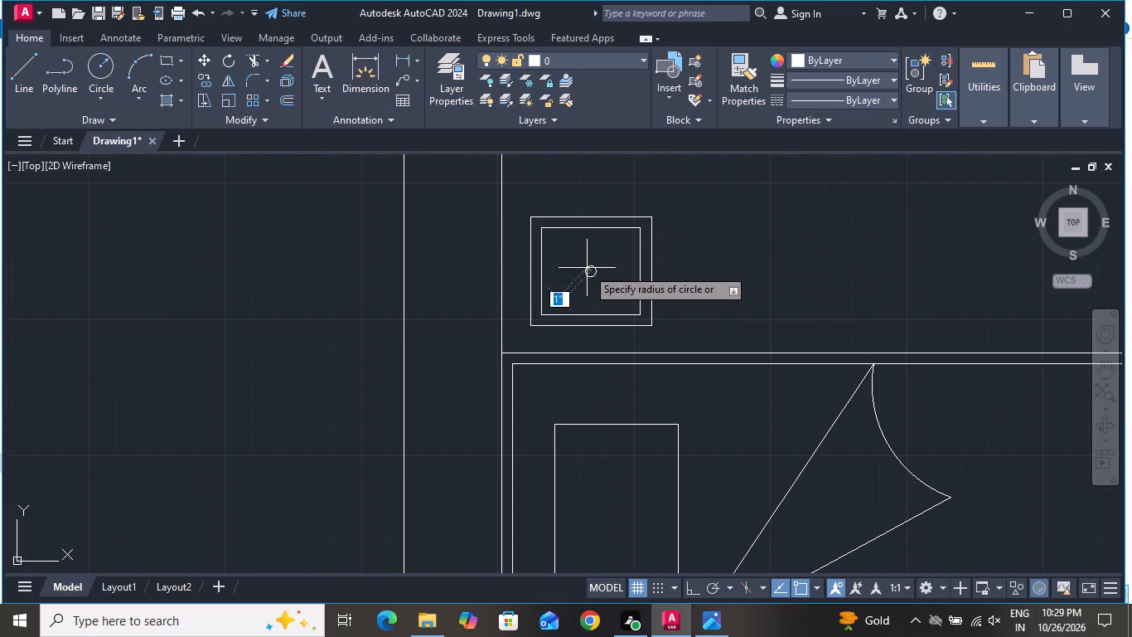
pyautogui.click(607, 294)
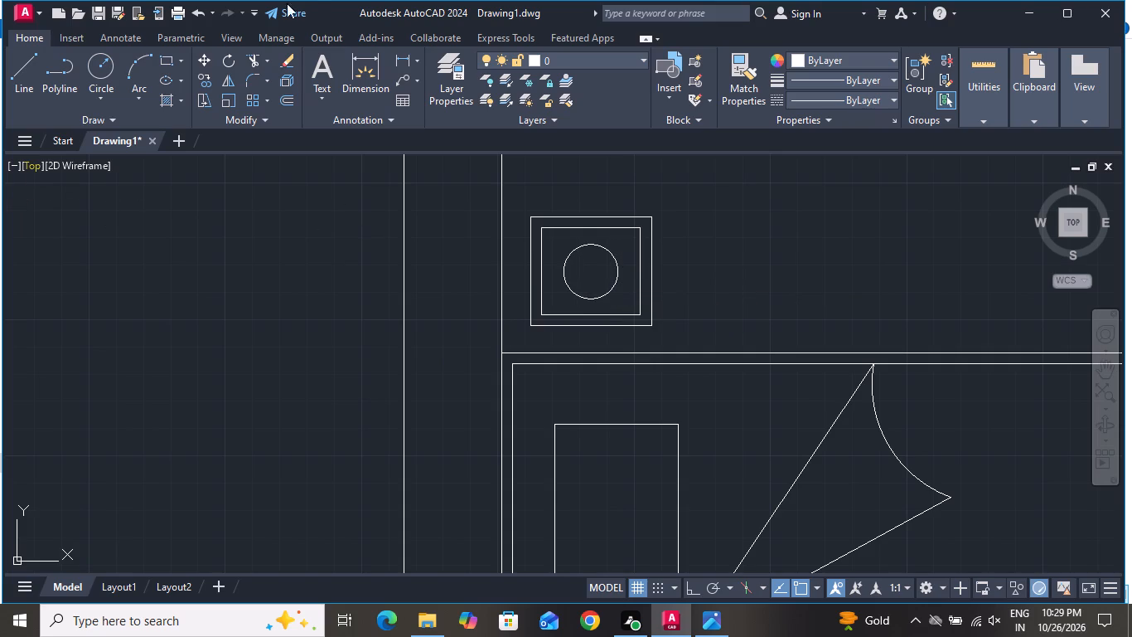
# With Ortho on, draw a horizontal line through the lamp circle's centre, extending past both sides within the inner rectangle.
pyautogui.click(22, 63)
pyautogui.scroll(1, 600, 266)
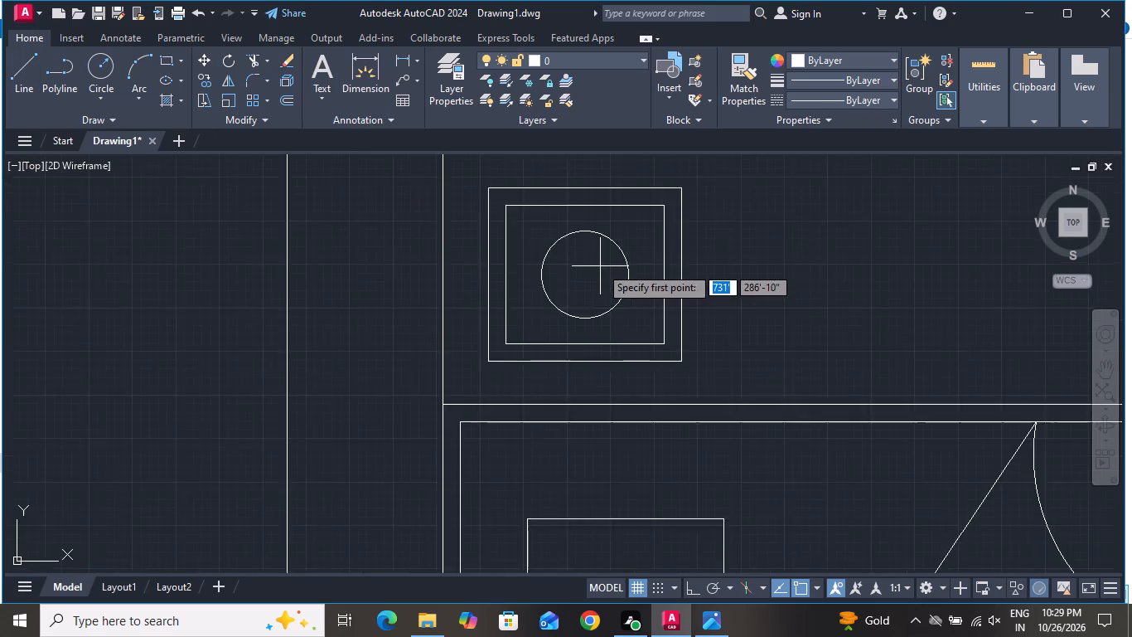
pyautogui.scroll(1, 600, 266)
pyautogui.click(689, 585)
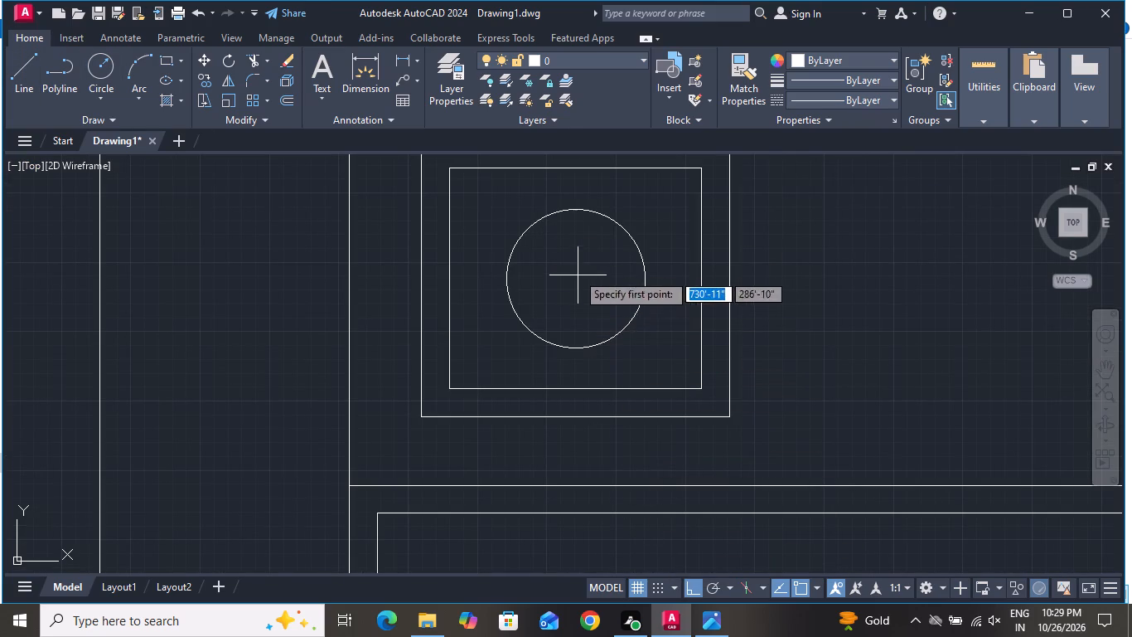
pyautogui.click(578, 277)
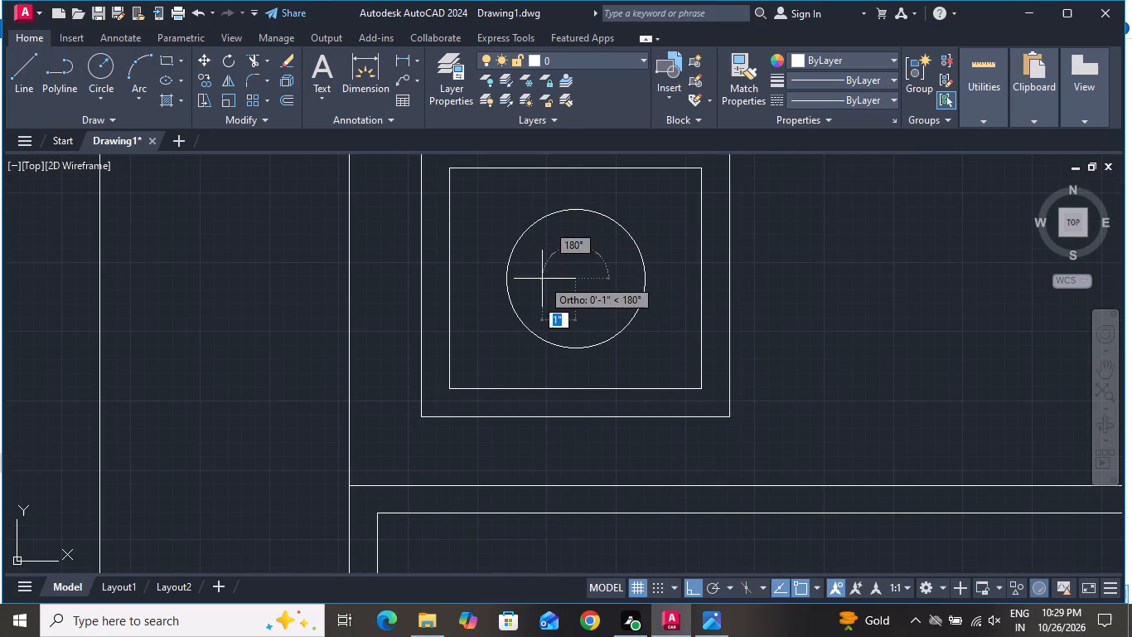
pyautogui.click(467, 278)
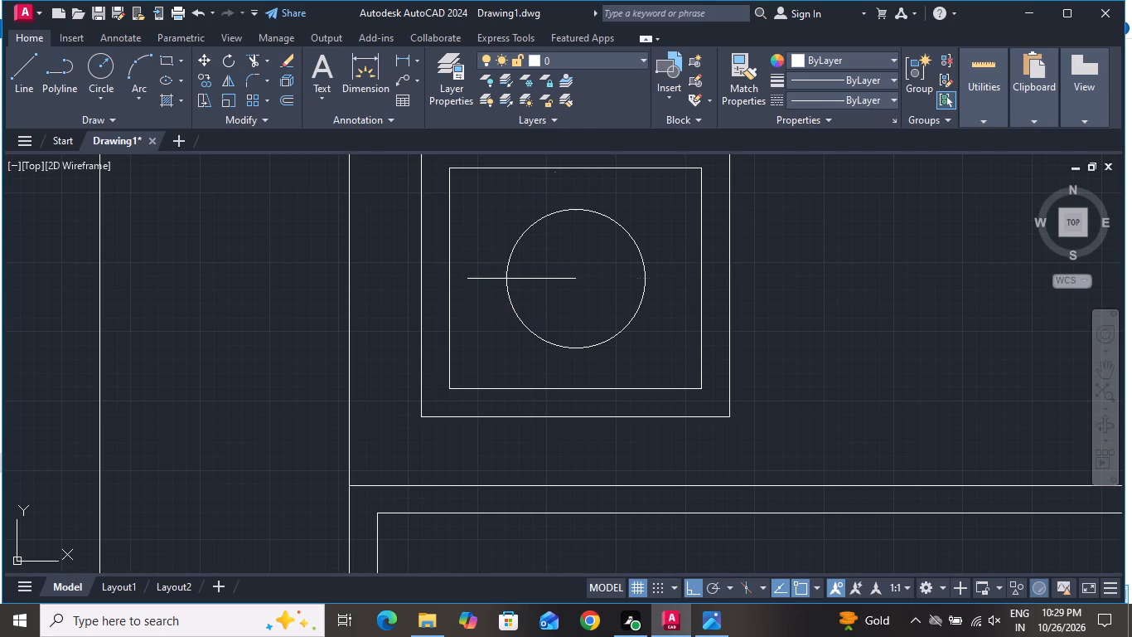
pyautogui.click(684, 282)
pyautogui.rightClick(684, 282)
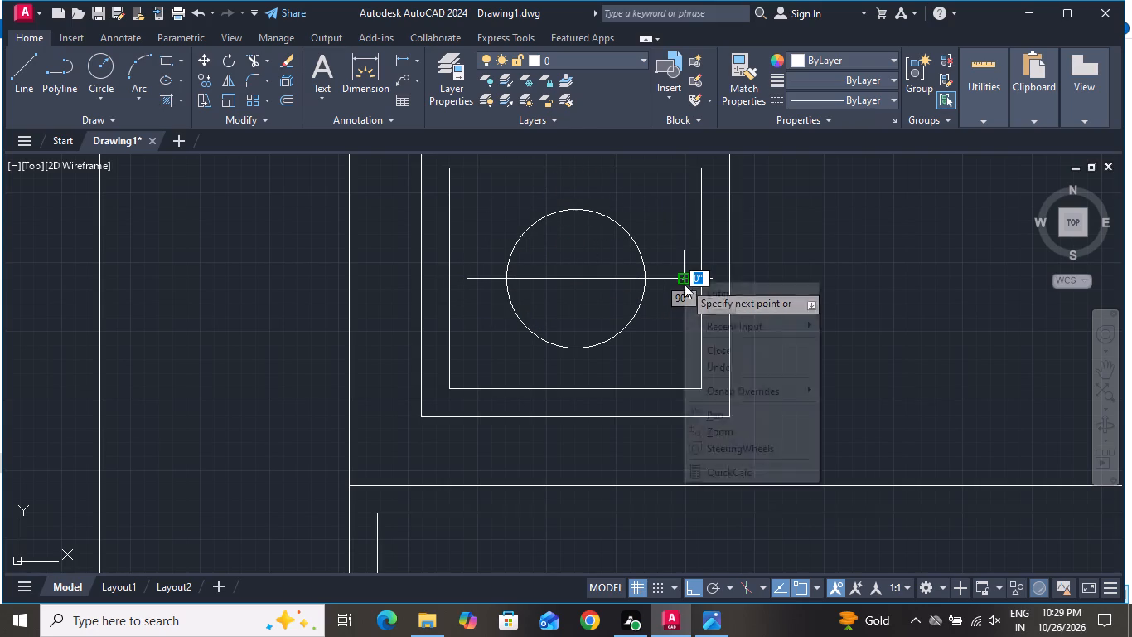
pyautogui.click(709, 308)
# Draw a vertical line through the lamp circle's centre, extending past its top and bottom within the inner rectangle.
pyautogui.click(31, 62)
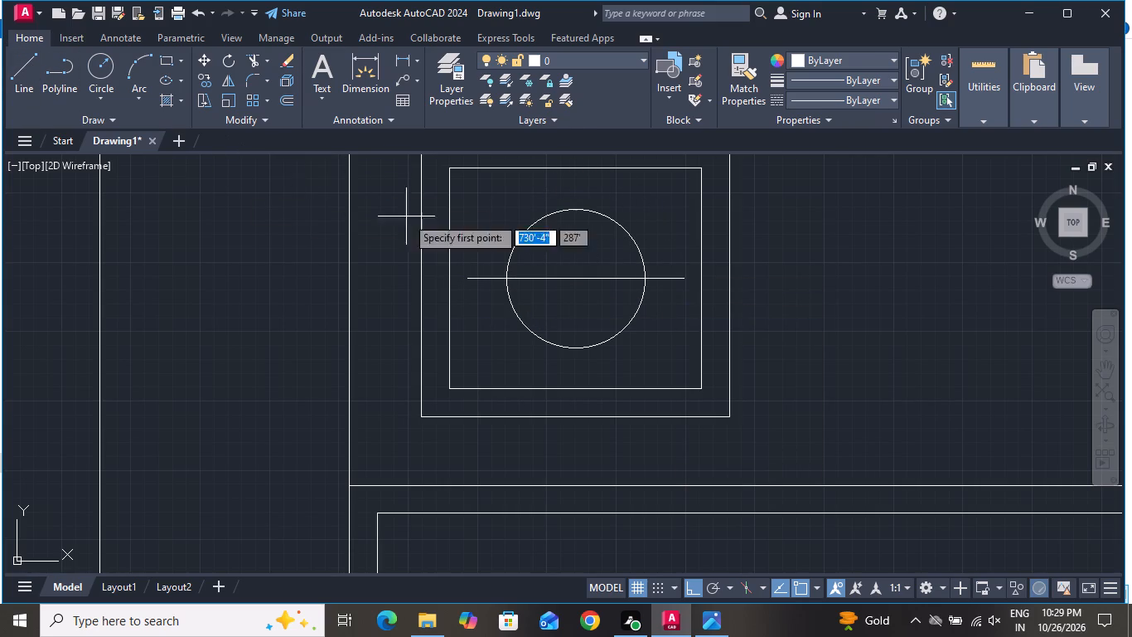
pyautogui.click(574, 186)
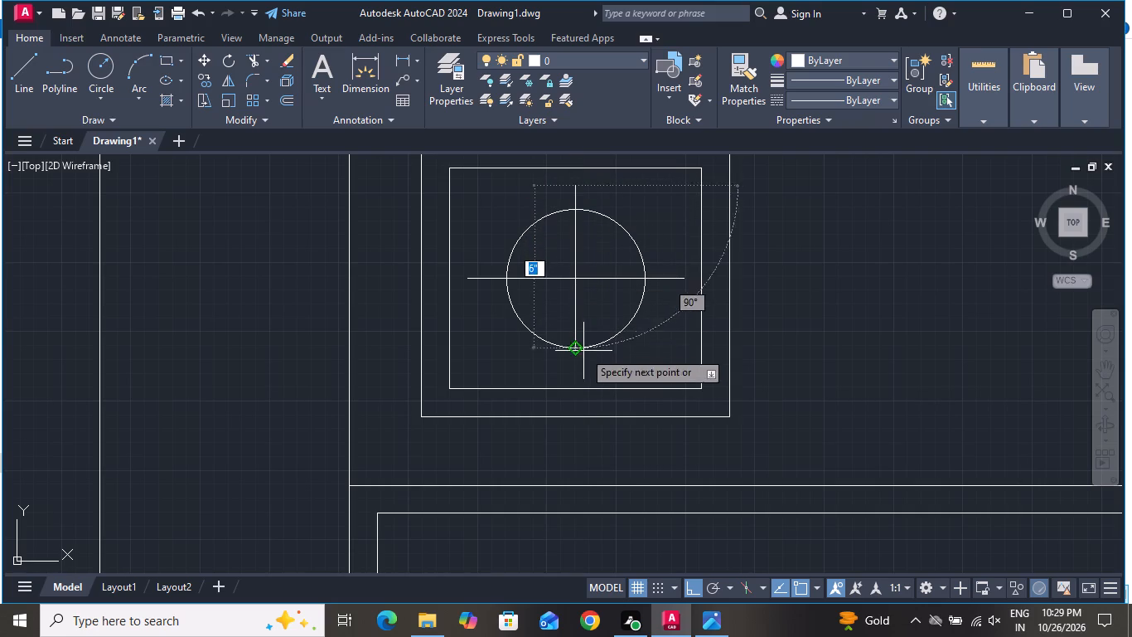
pyautogui.click(575, 374)
pyautogui.rightClick(577, 372)
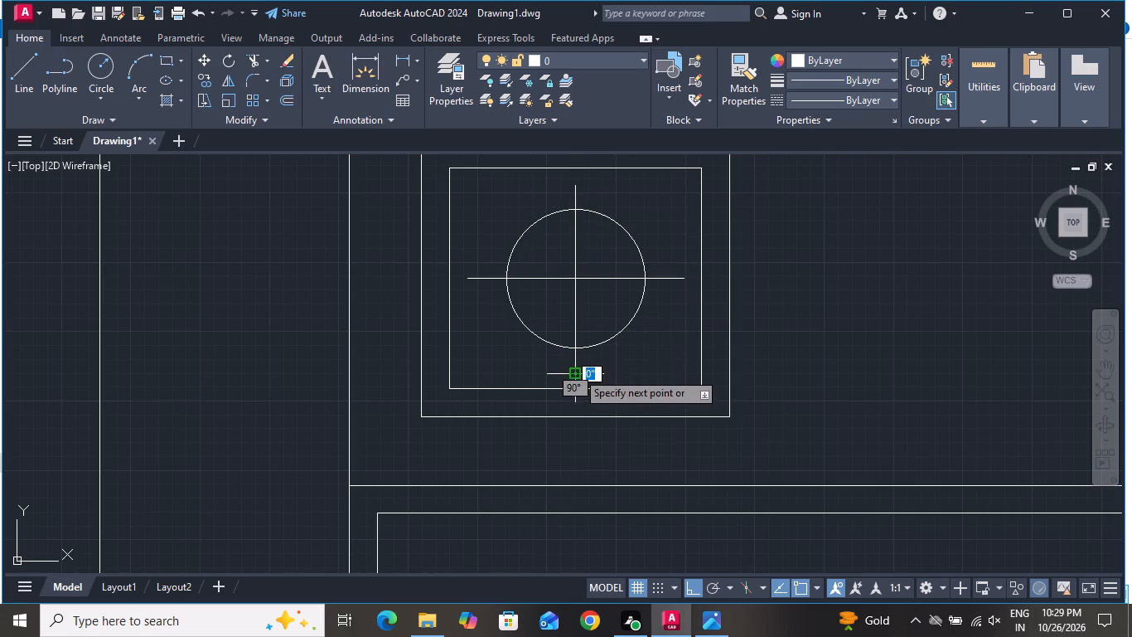
pyautogui.click(620, 402)
# Copy the whole bedside table with its lamp about 5'-11" straight down to the opposite side of the bed.
pyautogui.scroll(-2, 644, 383)
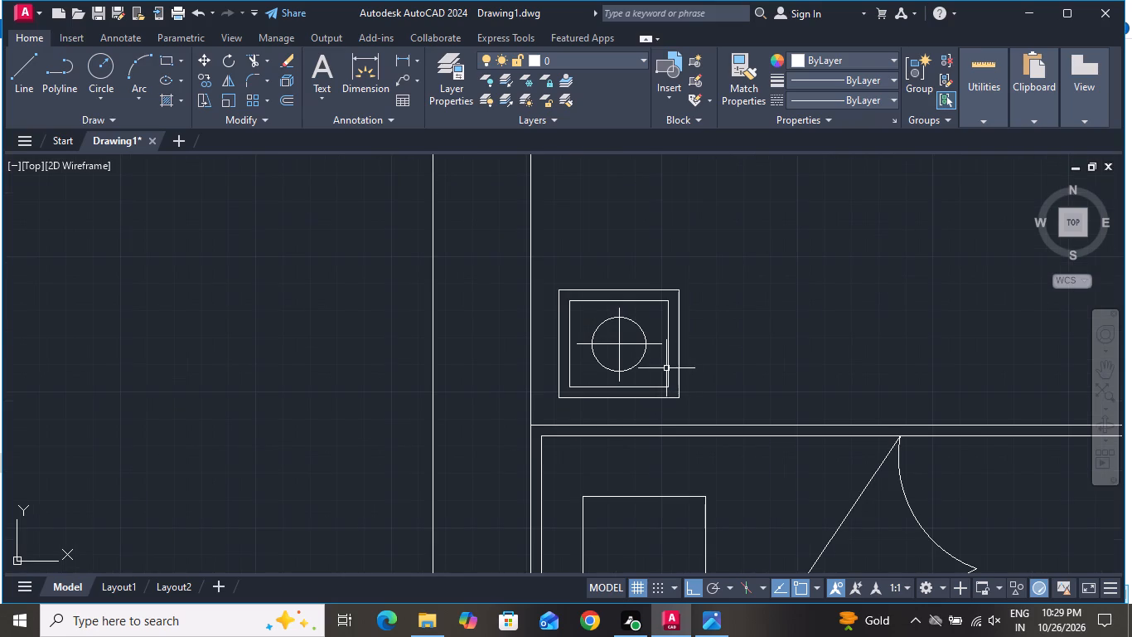
pyautogui.click(708, 263)
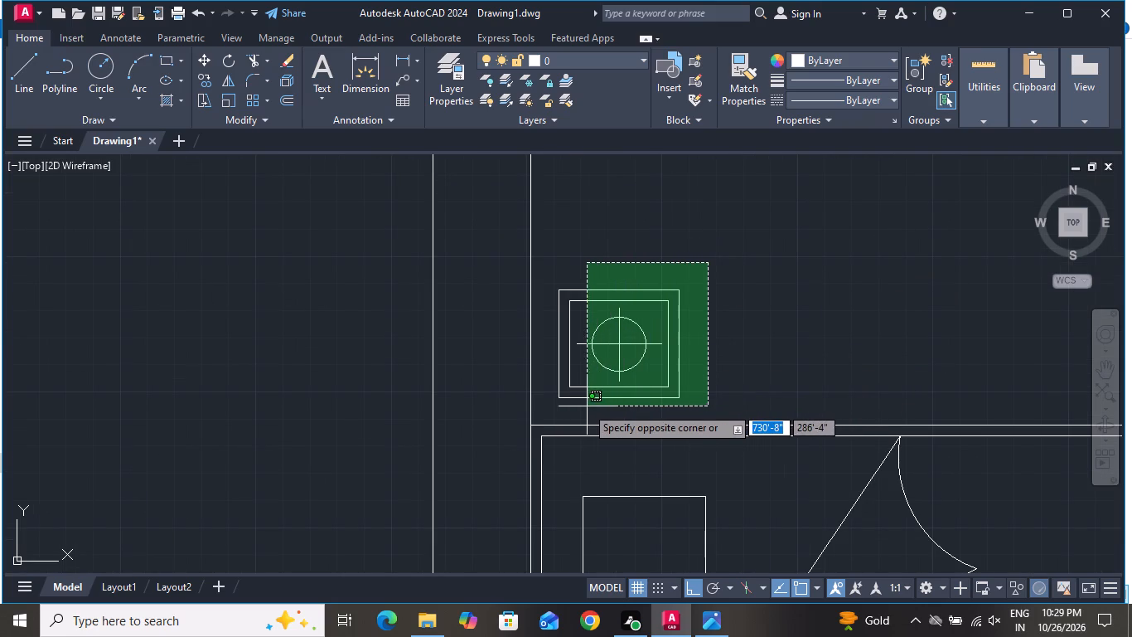
pyautogui.click(543, 411)
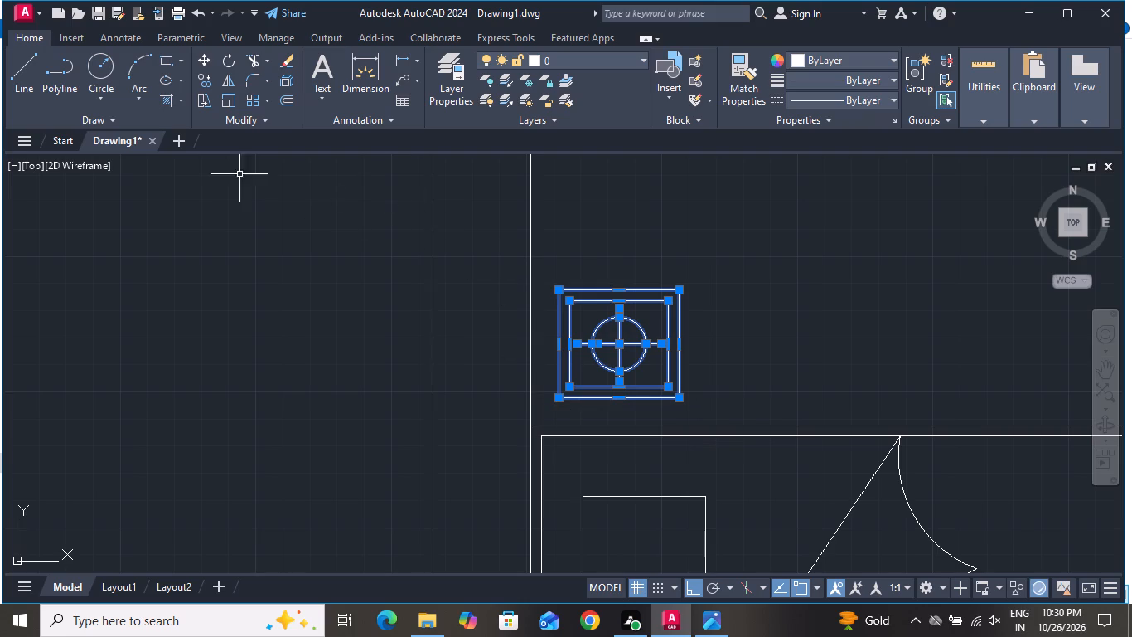
pyautogui.click(210, 80)
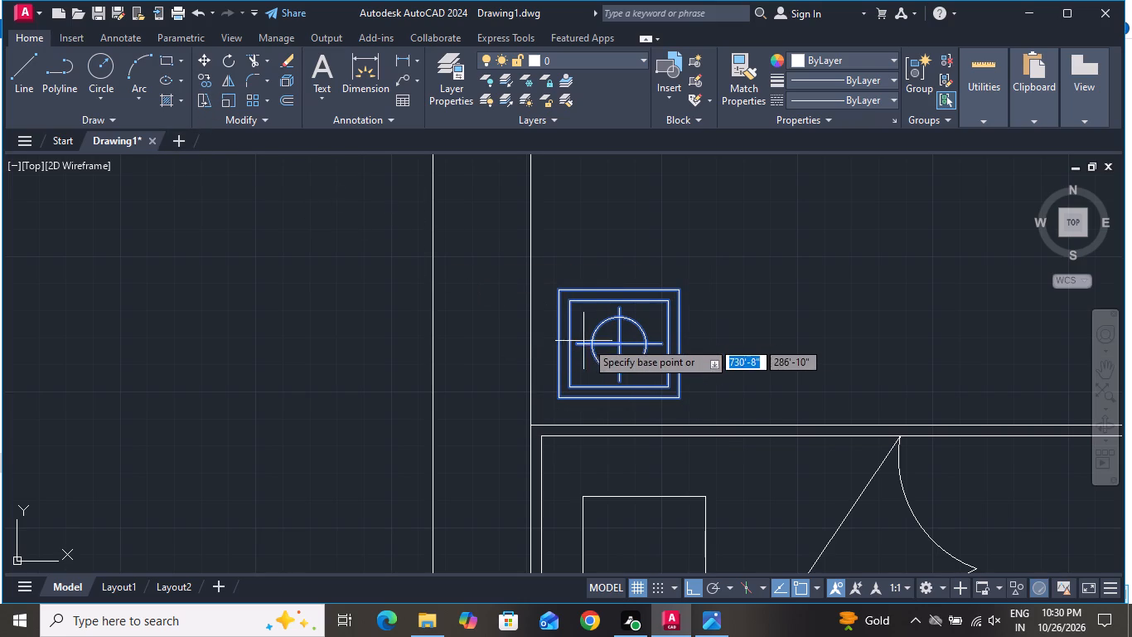
pyautogui.click(614, 341)
pyautogui.scroll(-3, 619, 334)
pyautogui.scroll(2, 652, 523)
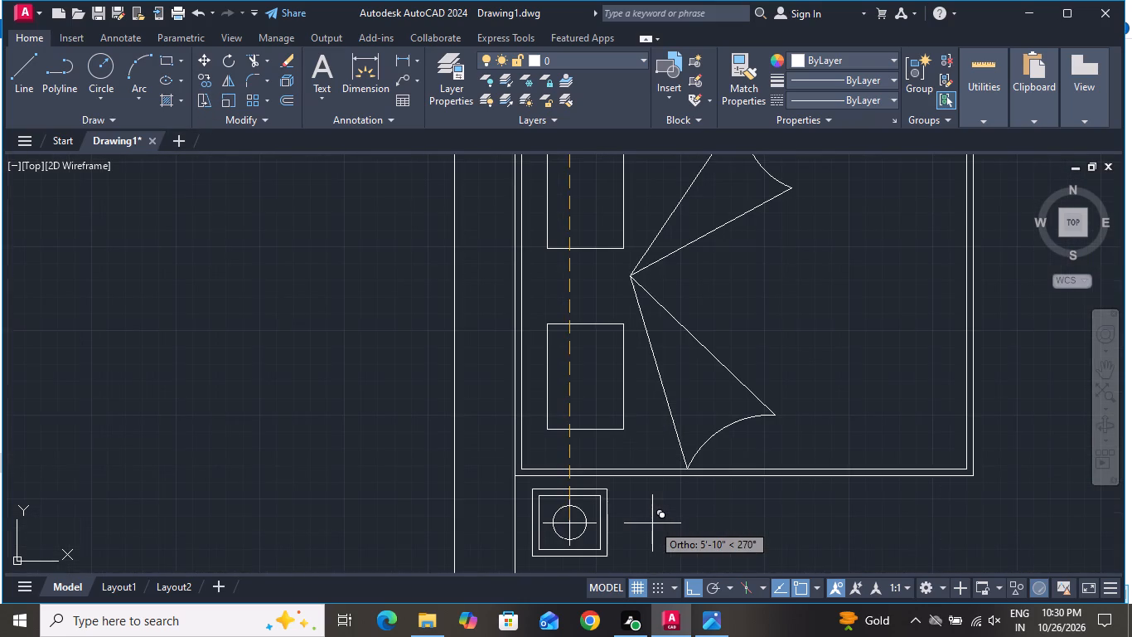
pyautogui.scroll(-1, 655, 524)
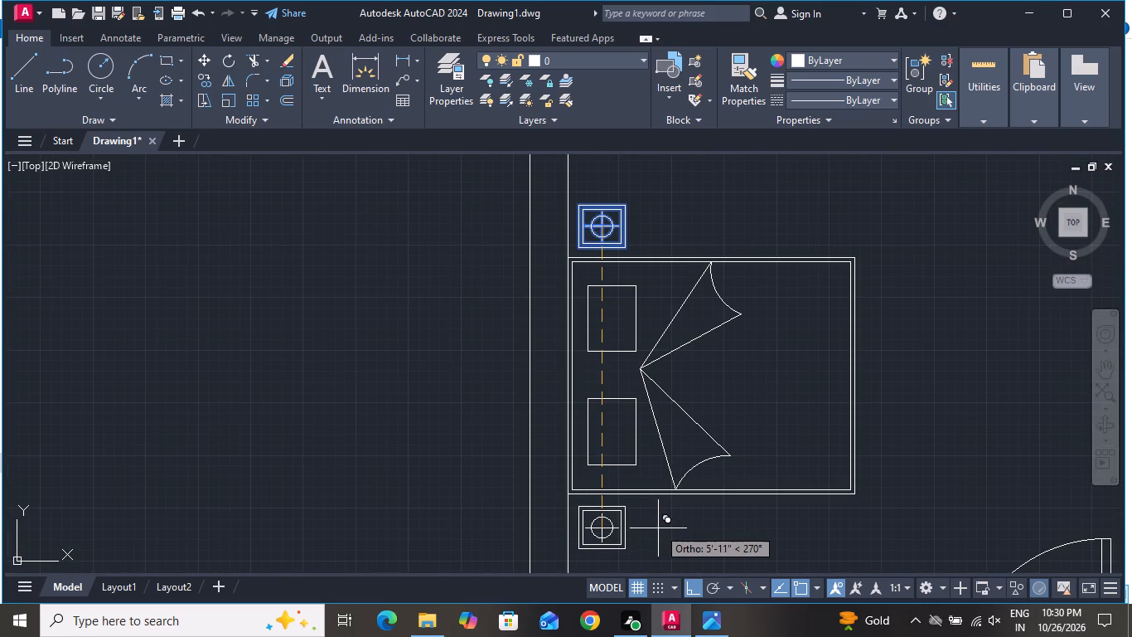
pyautogui.click(660, 532)
pyautogui.rightClick(686, 517)
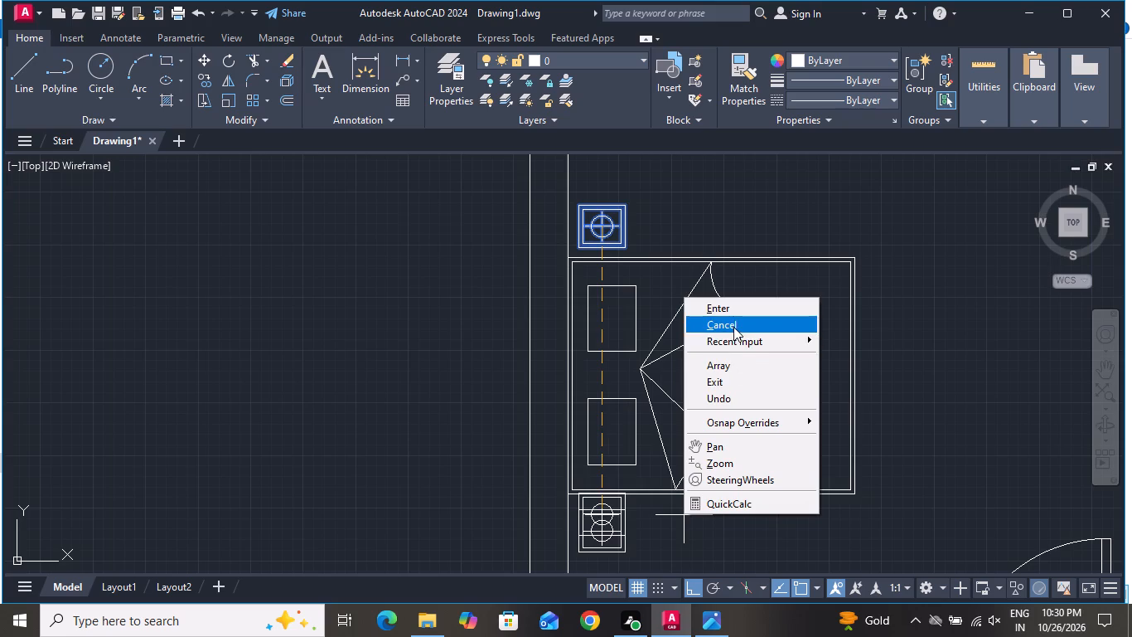
pyautogui.click(733, 327)
# Draw a cabinet rectangle about 1'-5" wide by 4'-9" long from the bedroom's upper-right inner corner.
pyautogui.scroll(-2, 735, 343)
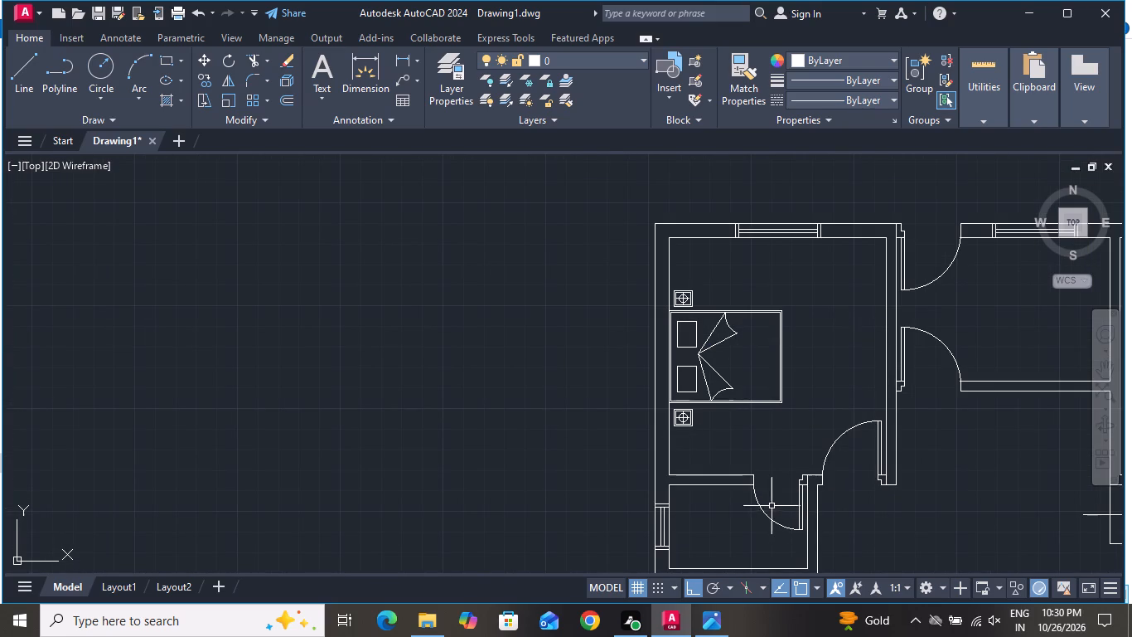
pyautogui.scroll(1, 769, 506)
pyautogui.scroll(-2, 766, 503)
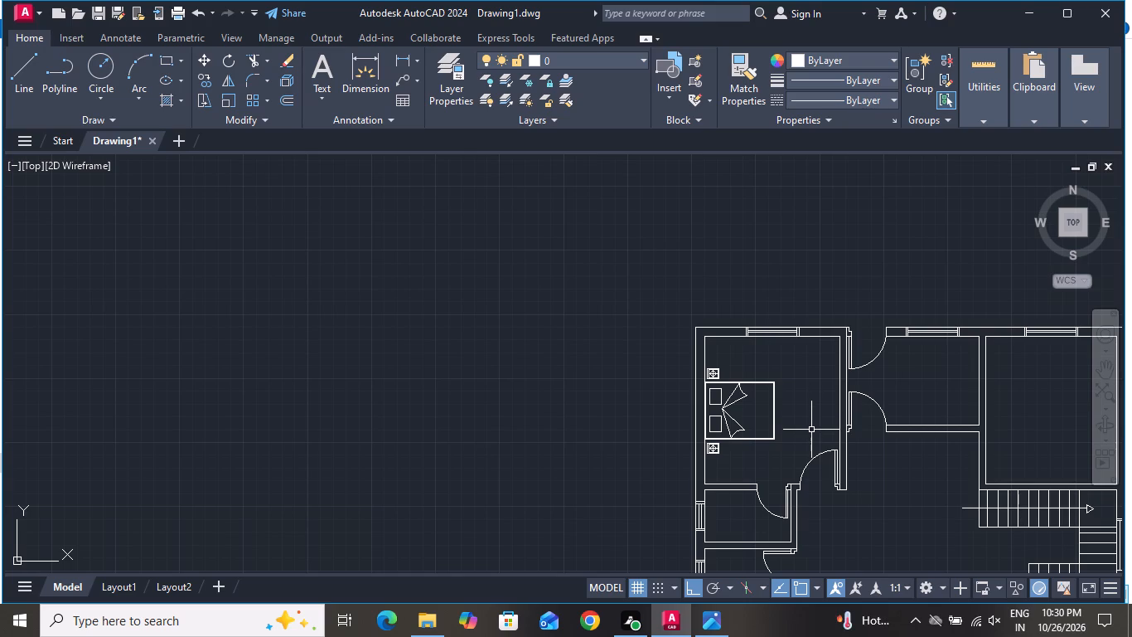
pyautogui.click(165, 54)
pyautogui.scroll(2, 796, 339)
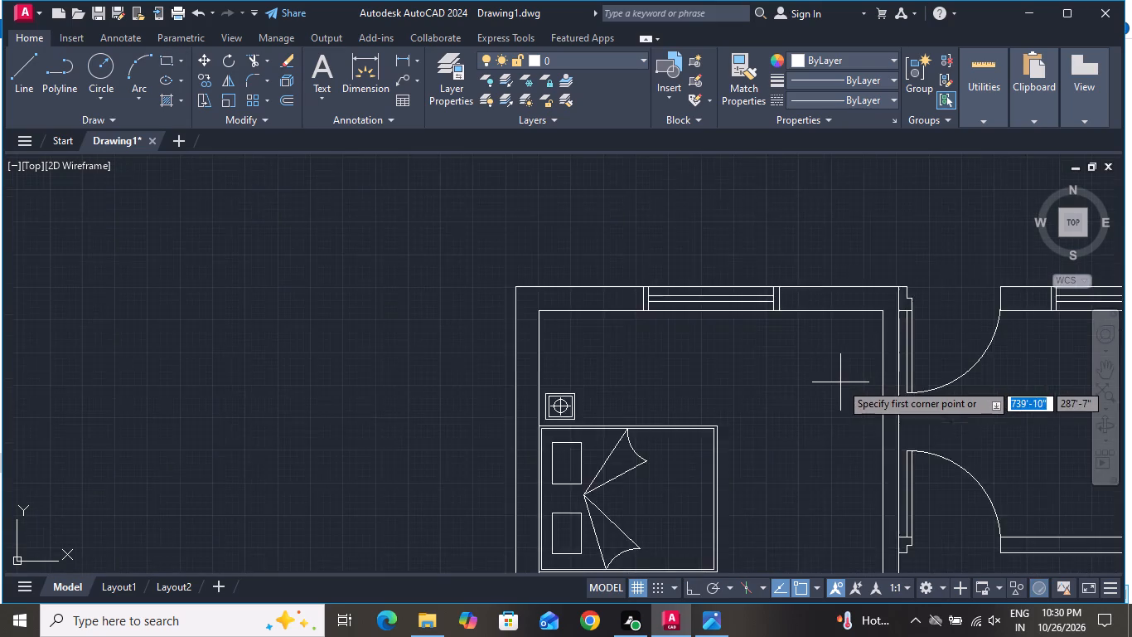
pyautogui.scroll(1, 840, 382)
pyautogui.click(907, 270)
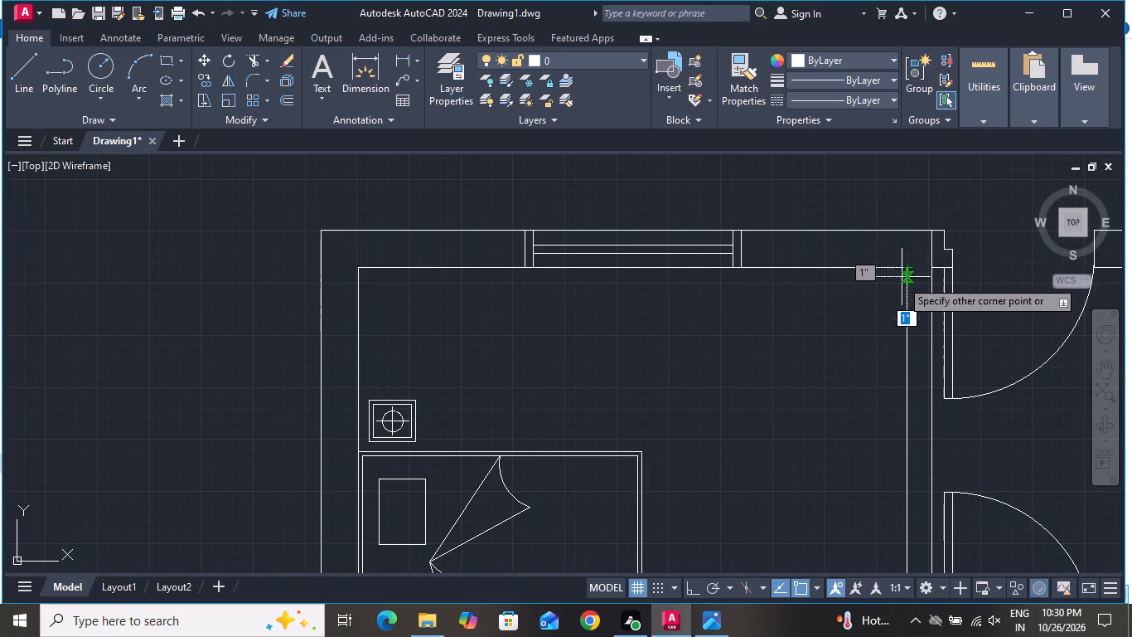
pyautogui.click(839, 507)
pyautogui.scroll(-1, 737, 377)
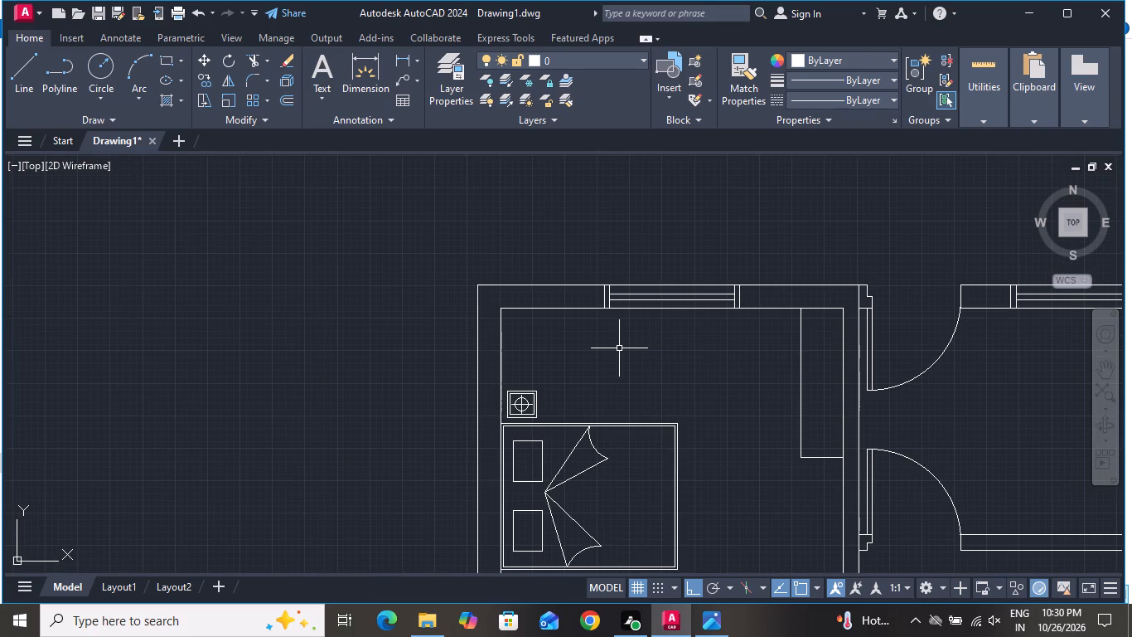
# Offset the cabinet rectangle 1" outward.
pyautogui.write('o 1')
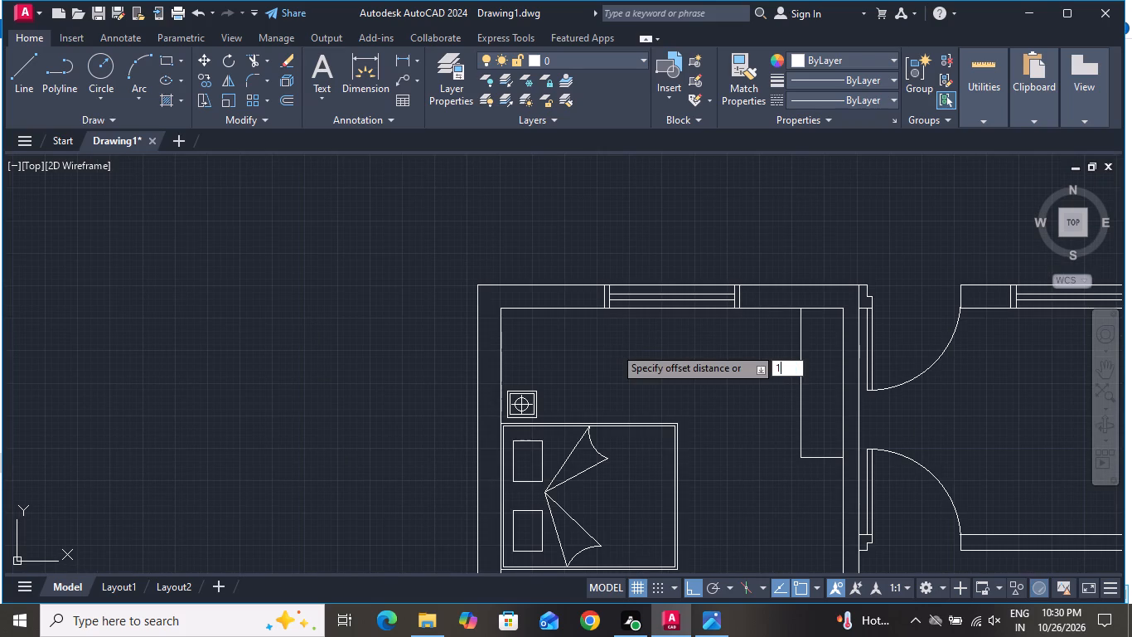
pyautogui.hotkey('shift', '"')
pyautogui.press('Return')
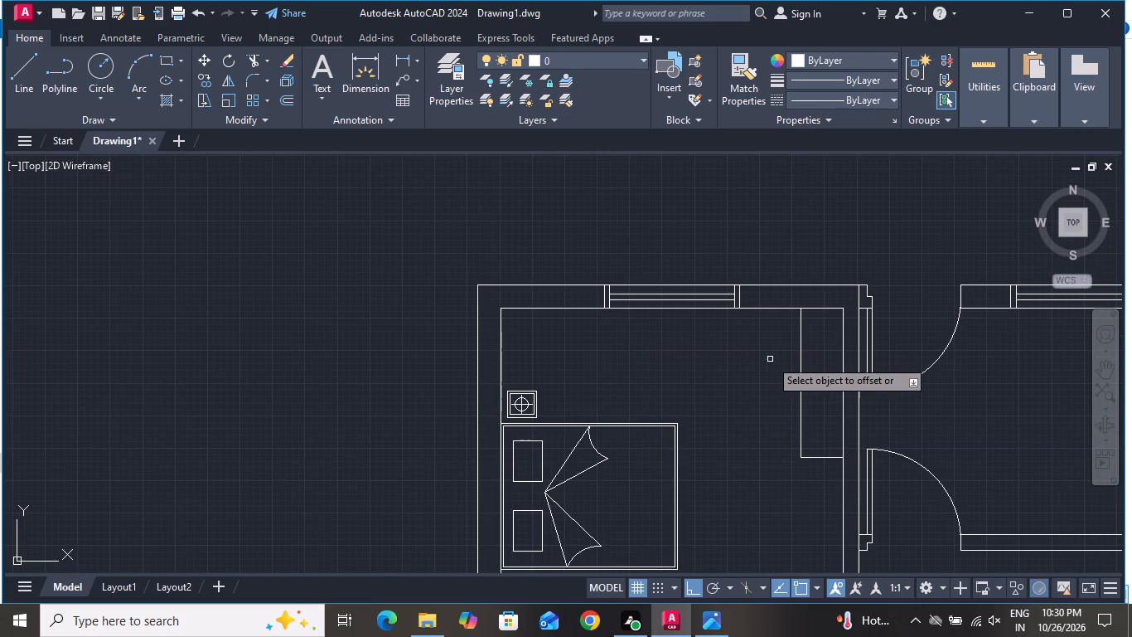
pyautogui.click(801, 357)
pyautogui.click(789, 369)
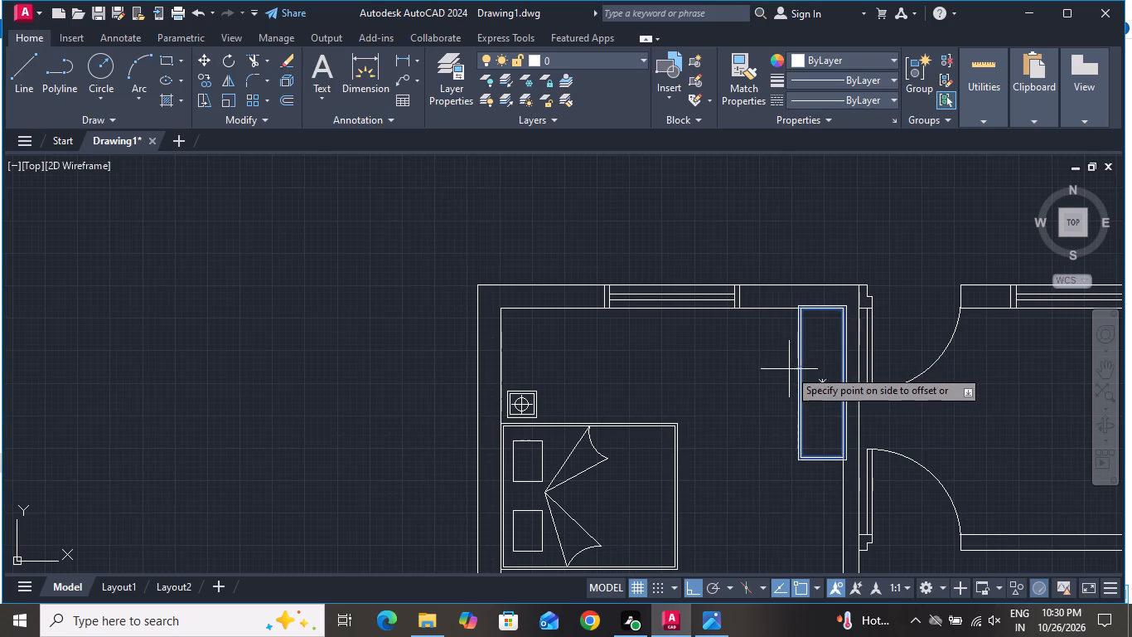
pyautogui.rightClick(742, 372)
pyautogui.click(776, 393)
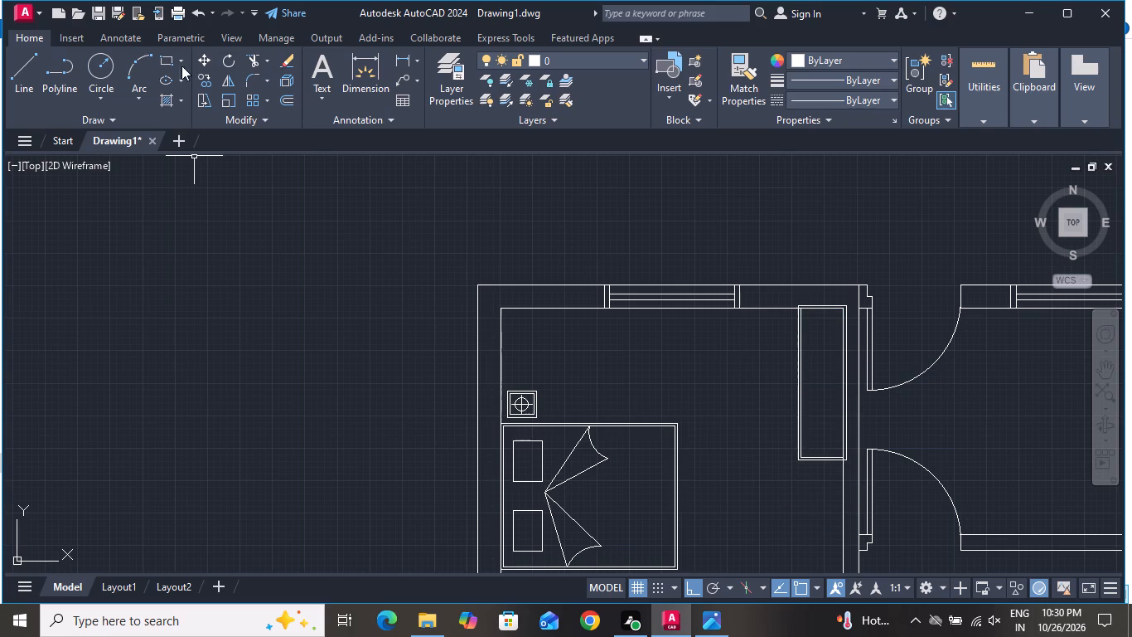
# Trim away the parts of the cabinet's outer offset outline that extend into the bedroom's top and right walls.
pyautogui.click(261, 61)
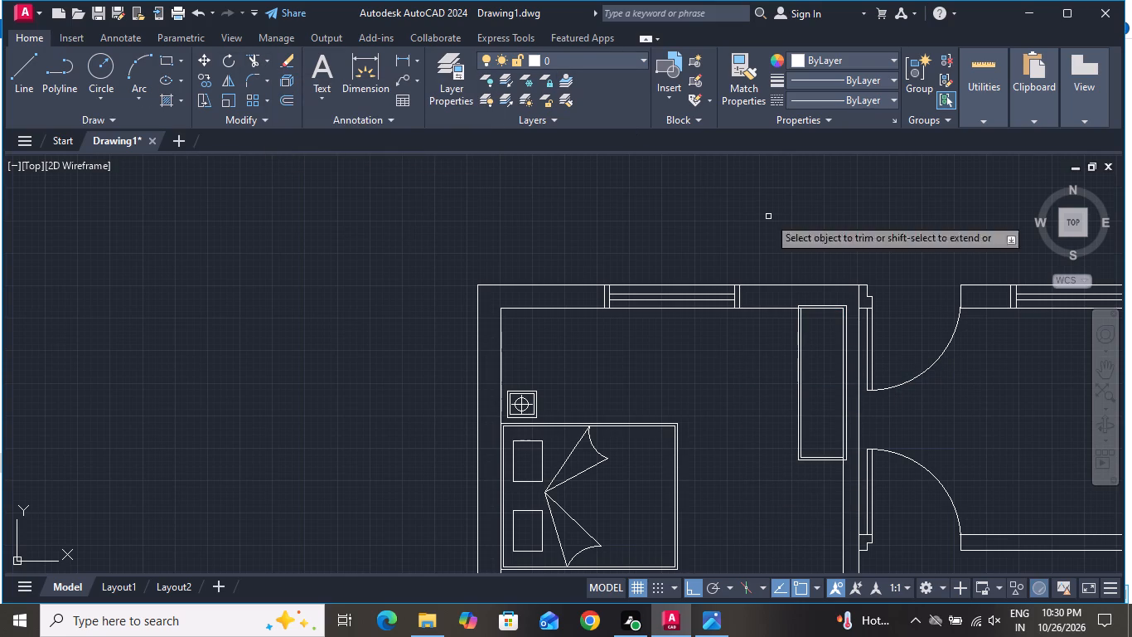
pyautogui.scroll(3, 836, 300)
pyautogui.click(788, 315)
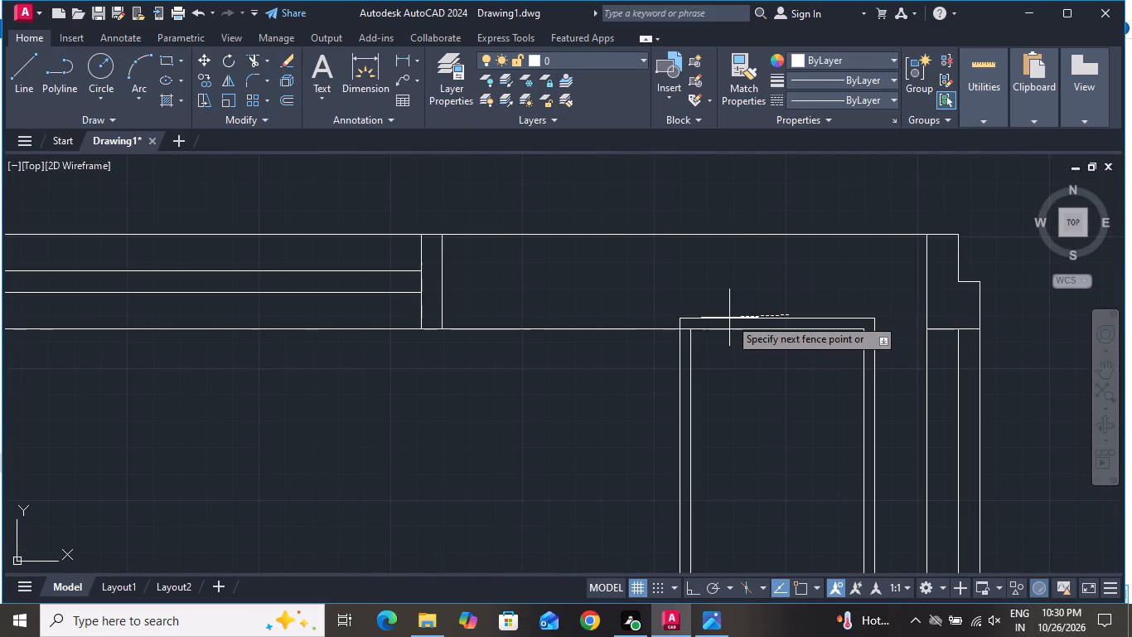
pyautogui.click(675, 318)
pyautogui.click(680, 320)
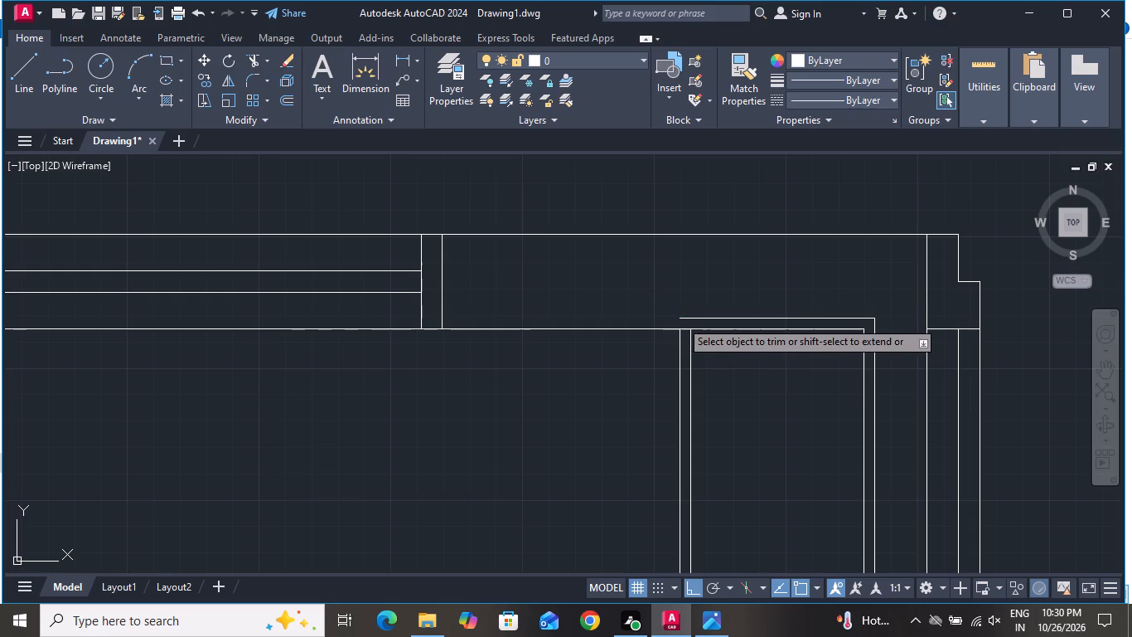
pyautogui.click(733, 318)
pyautogui.click(874, 326)
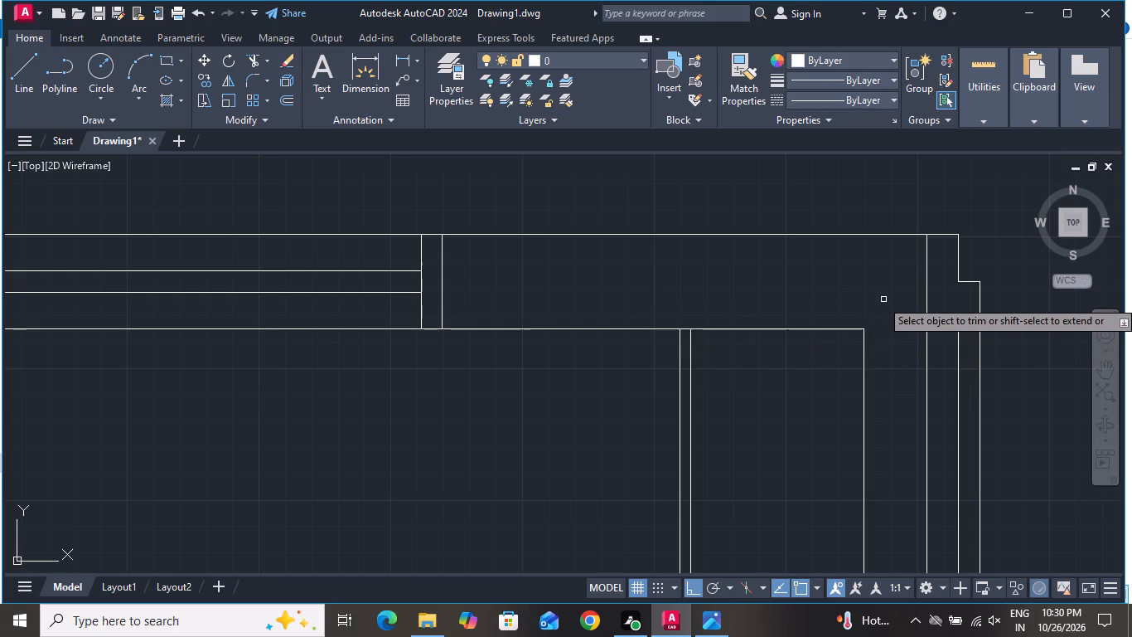
pyautogui.scroll(-2, 883, 294)
pyautogui.scroll(3, 877, 572)
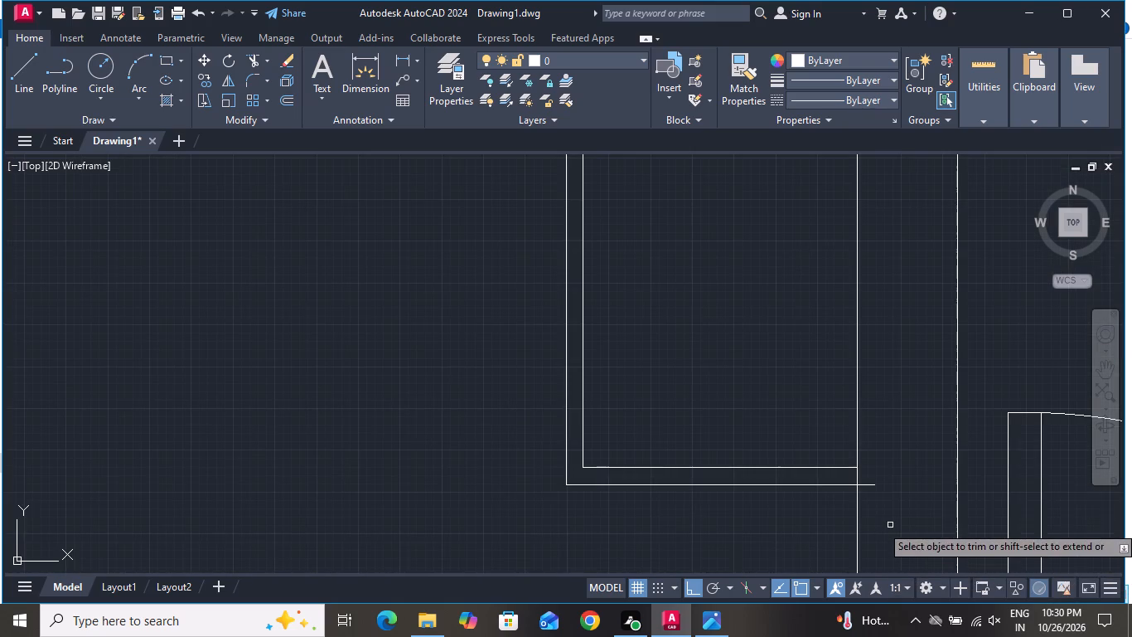
pyautogui.click(873, 486)
pyautogui.rightClick(298, 205)
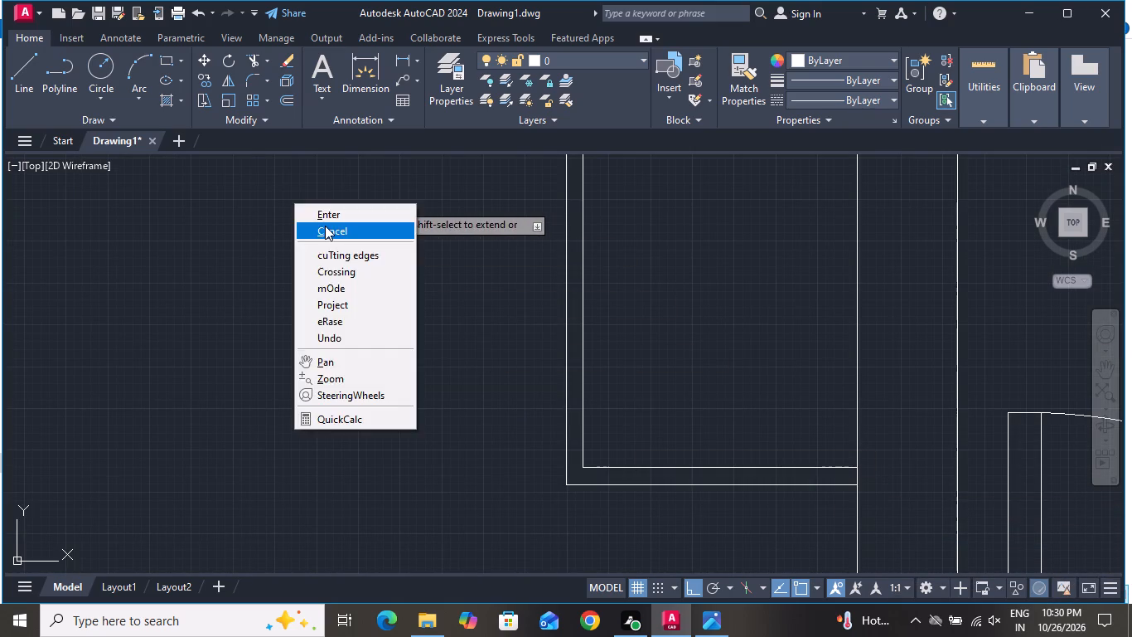
pyautogui.click(328, 231)
# Draw a vertical centre line through the cabinet from its top edge's midpoint to its inner bottom edge.
pyautogui.click(18, 73)
pyautogui.scroll(-3, 416, 357)
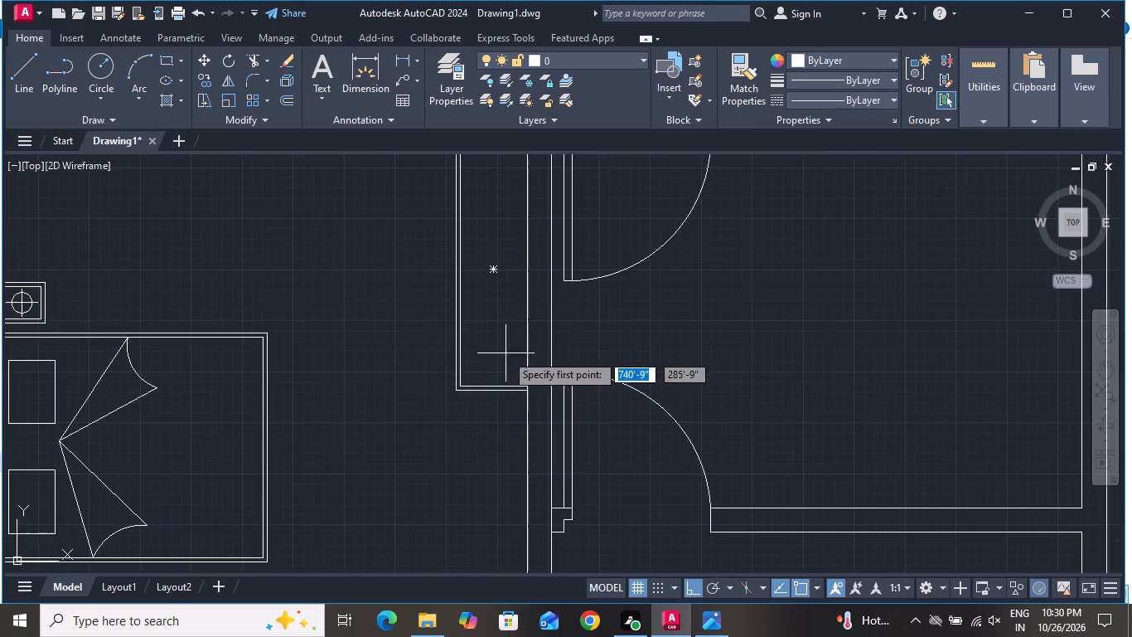
pyautogui.scroll(-1, 529, 362)
pyautogui.scroll(2, 506, 226)
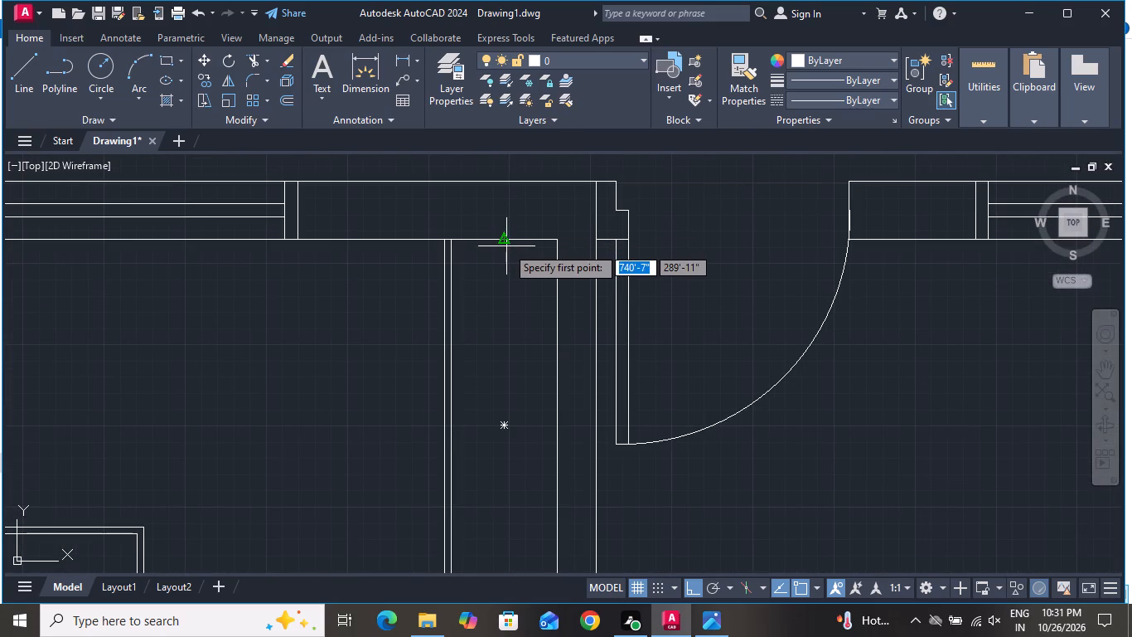
pyautogui.click(504, 240)
pyautogui.scroll(-4, 528, 302)
pyautogui.scroll(3, 539, 351)
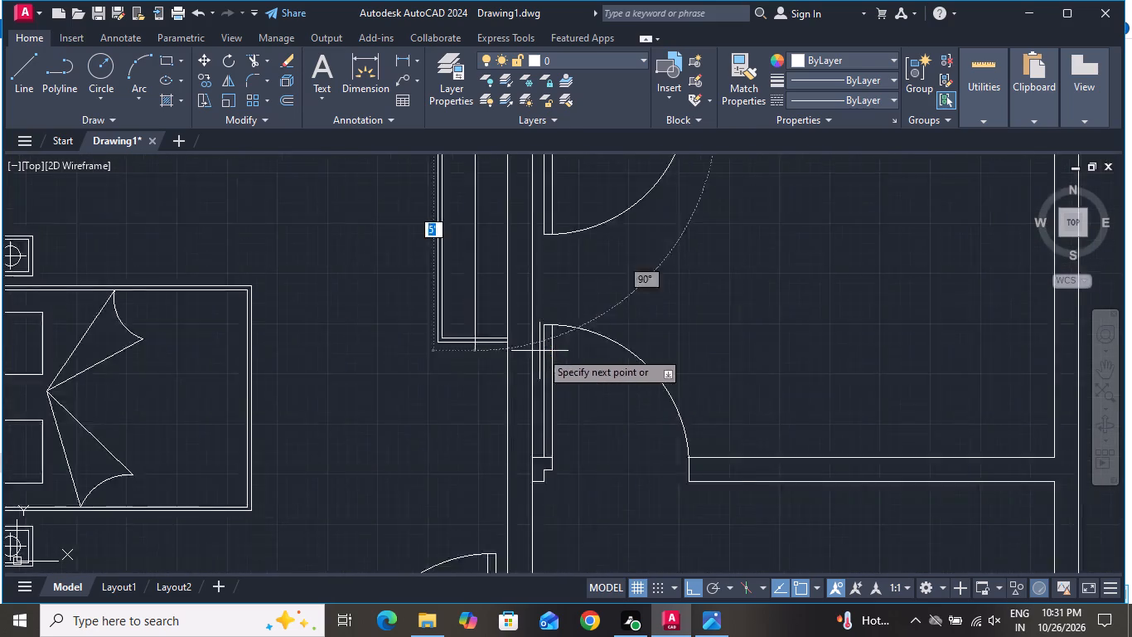
pyautogui.scroll(2, 540, 351)
pyautogui.click(369, 314)
pyautogui.rightClick(369, 314)
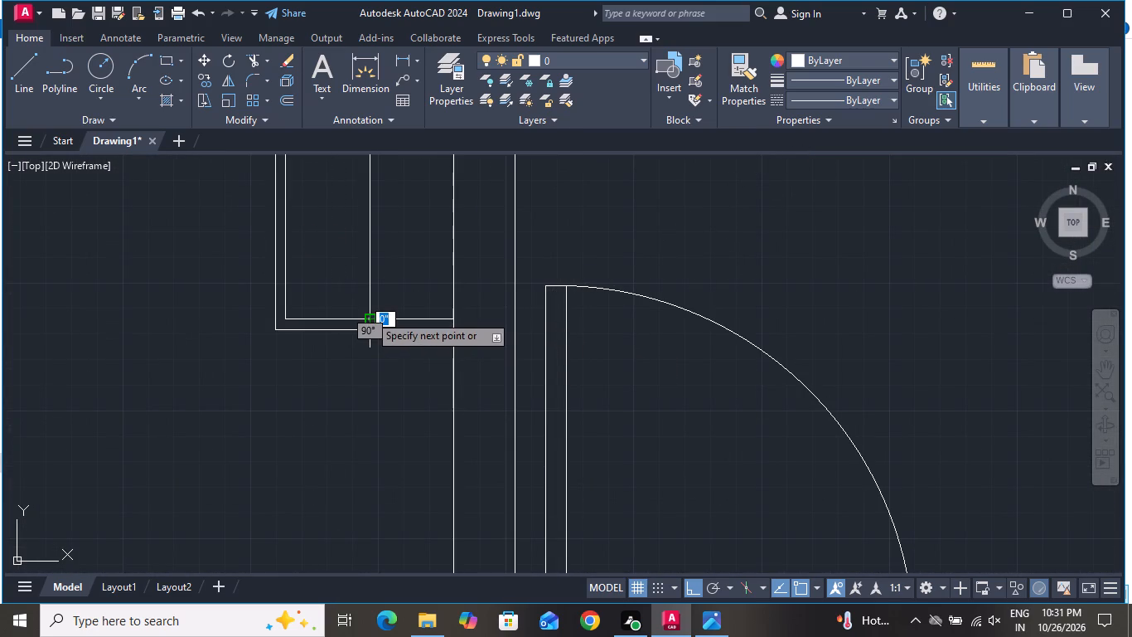
pyautogui.click(388, 338)
# Draw a horizontal line about 8" long across the cabinet's centre line, just below its top edge.
pyautogui.click(24, 75)
pyautogui.scroll(-4, 419, 437)
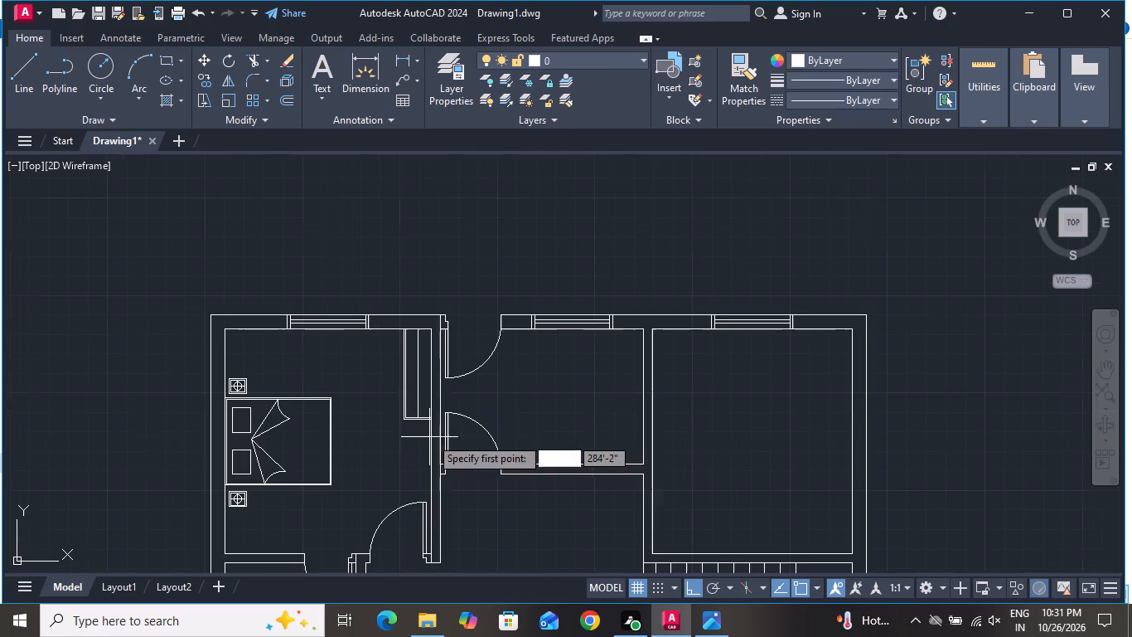
pyautogui.scroll(4, 409, 338)
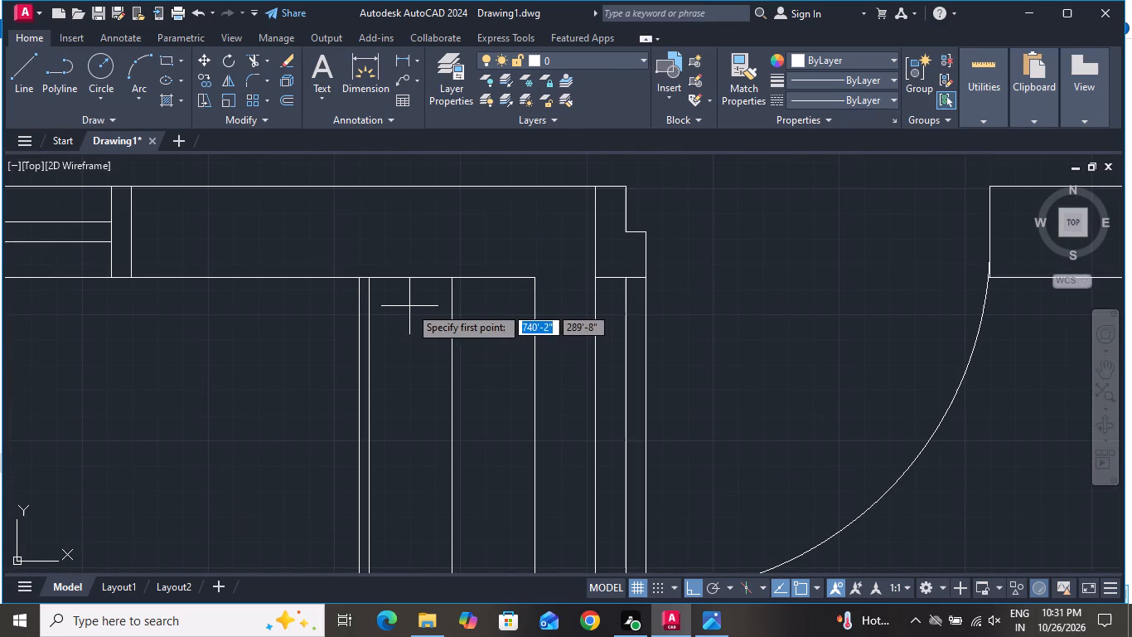
pyautogui.click(414, 306)
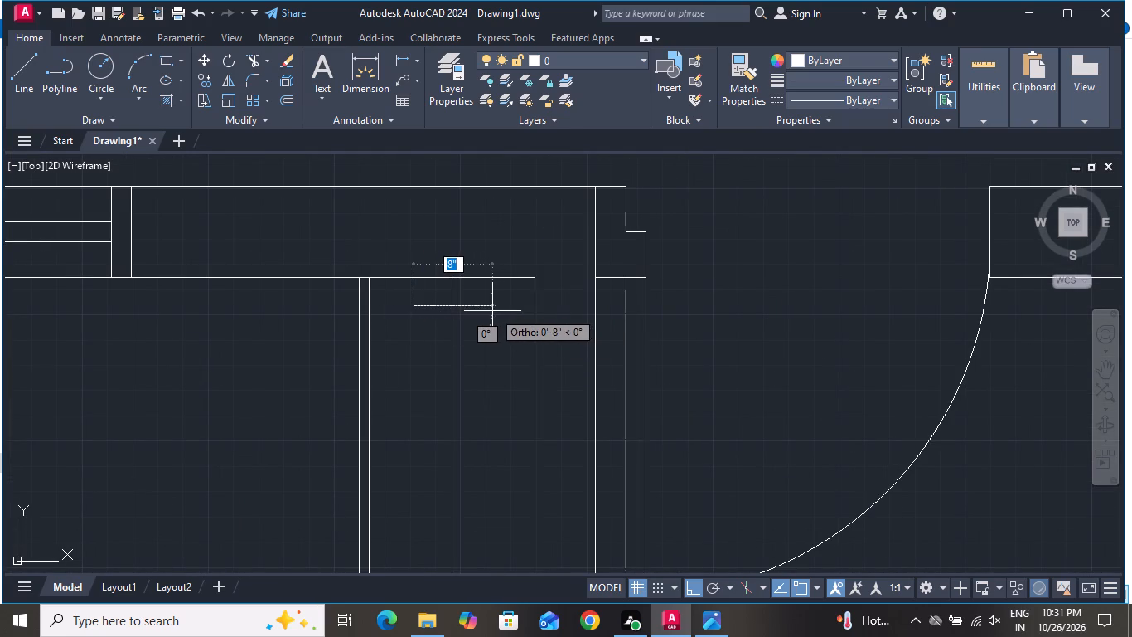
pyautogui.click(492, 308)
pyautogui.rightClick(491, 307)
pyautogui.click(508, 332)
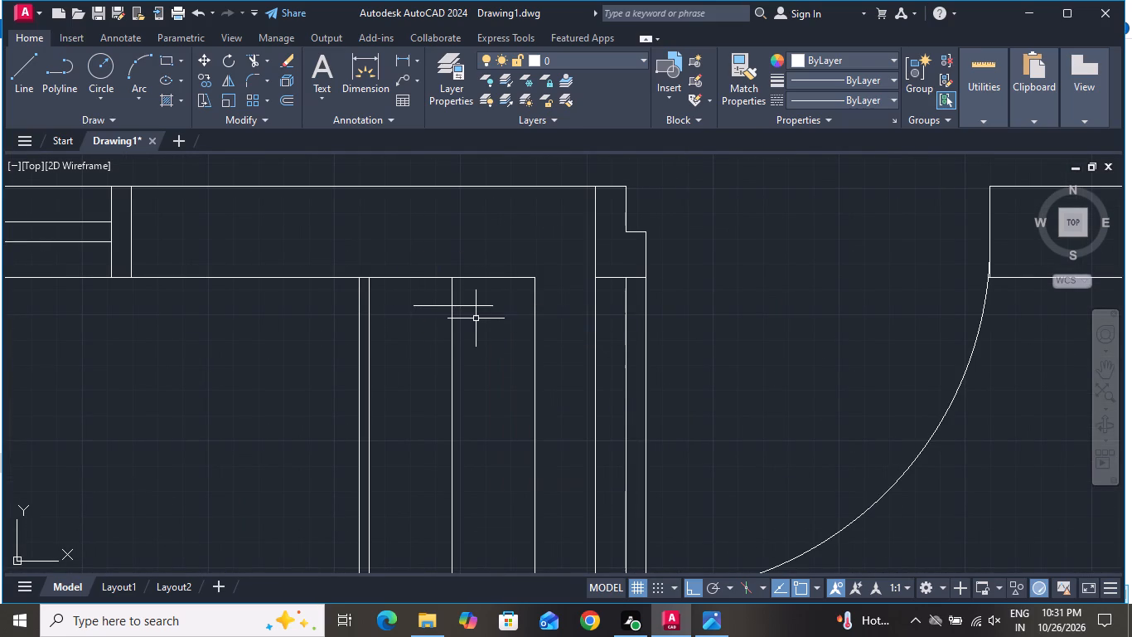
# Offset the short horizontal line downward at 2" spacing to add six hanger lines along the cabinet's centre line.
pyautogui.write('o')
pyautogui.press('space')
pyautogui.press('2')
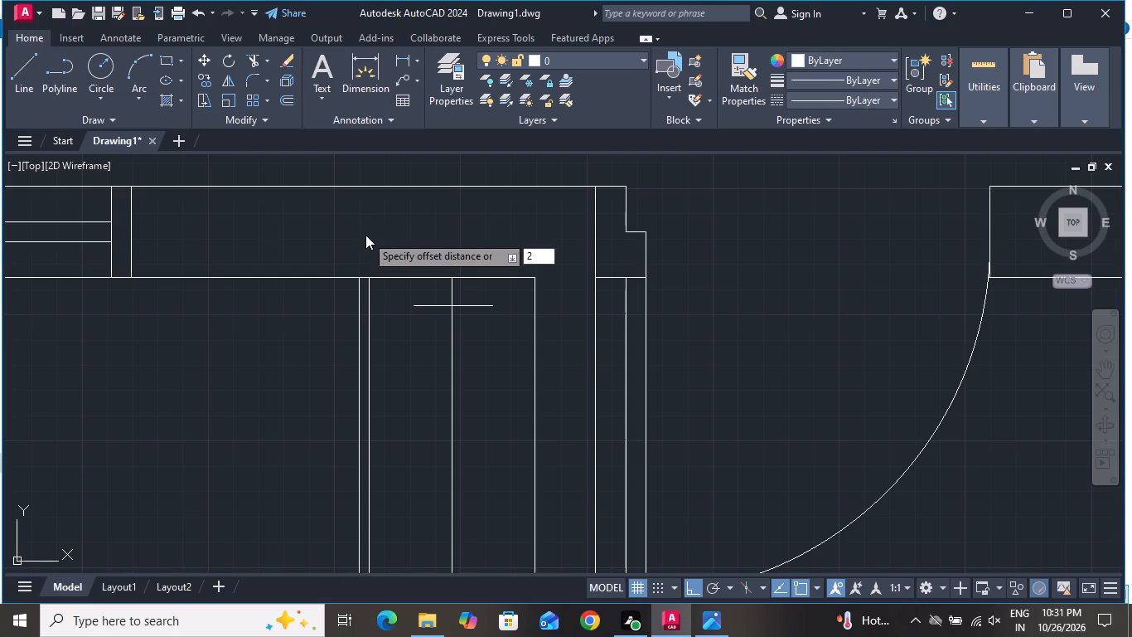
pyautogui.hotkey('shift', '"')
pyautogui.press('Return')
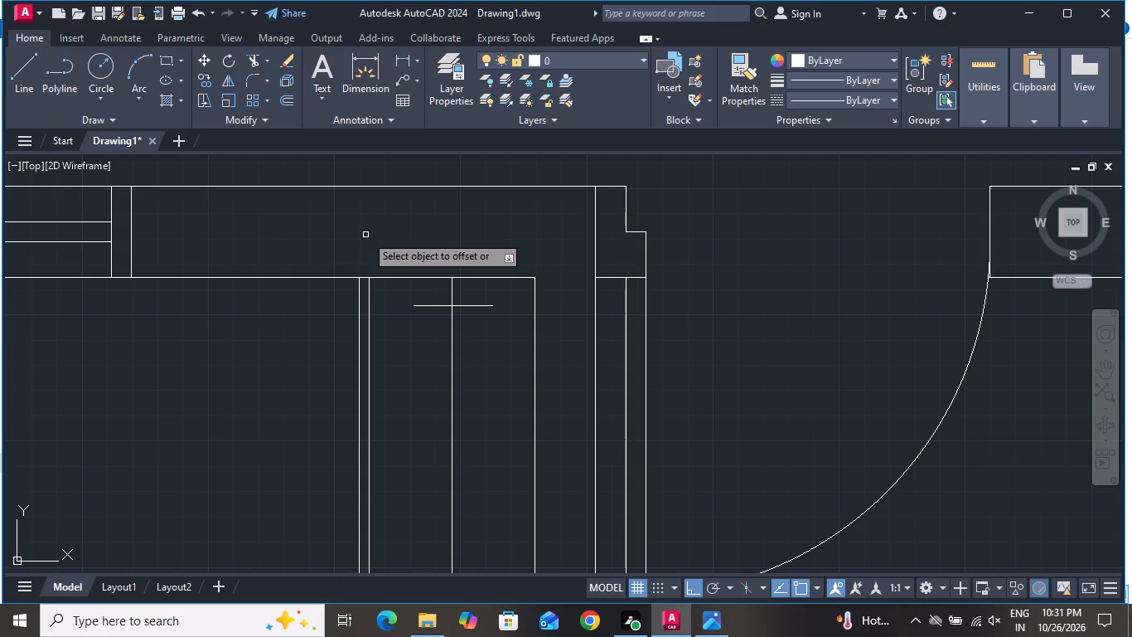
pyautogui.click(469, 308)
pyautogui.click(472, 353)
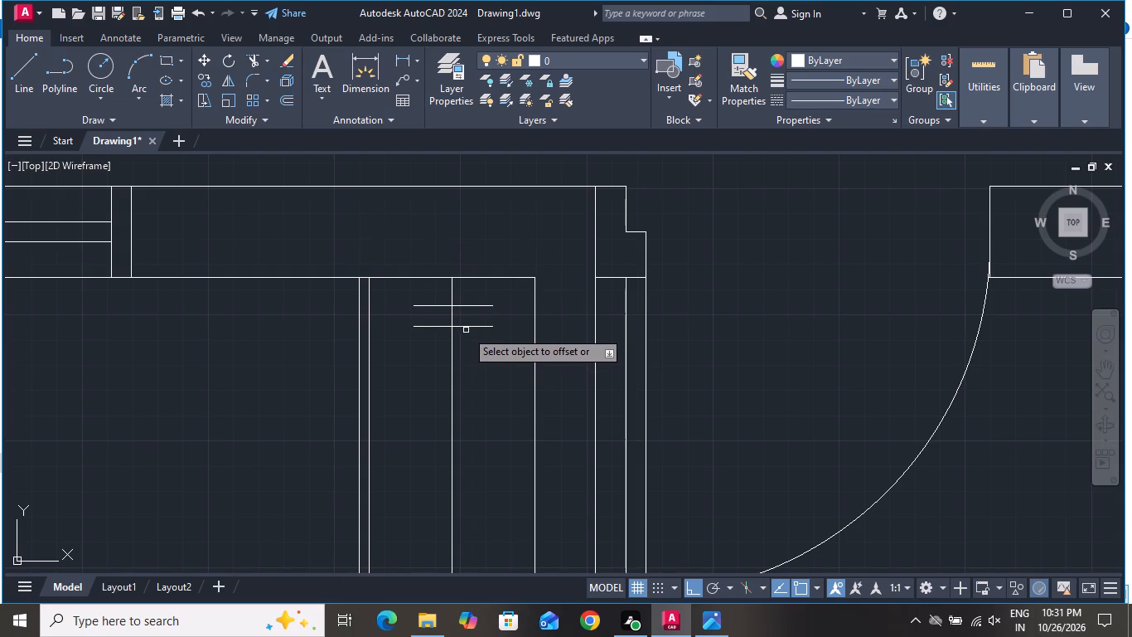
pyautogui.click(467, 327)
pyautogui.click(467, 357)
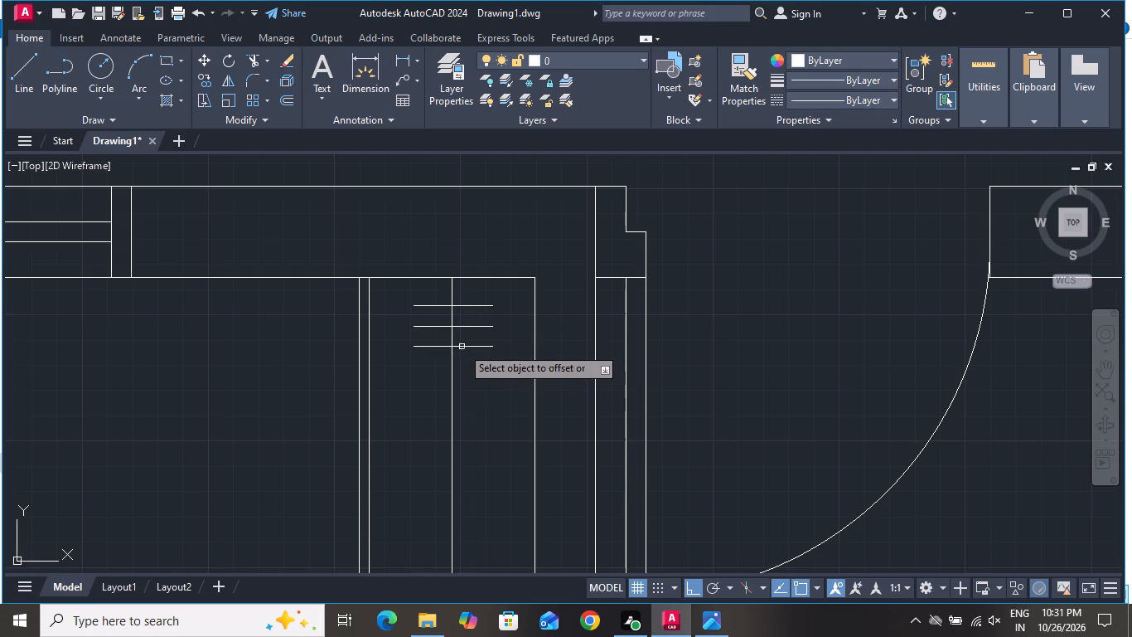
pyautogui.click(462, 345)
pyautogui.click(464, 387)
pyautogui.scroll(-1, 467, 328)
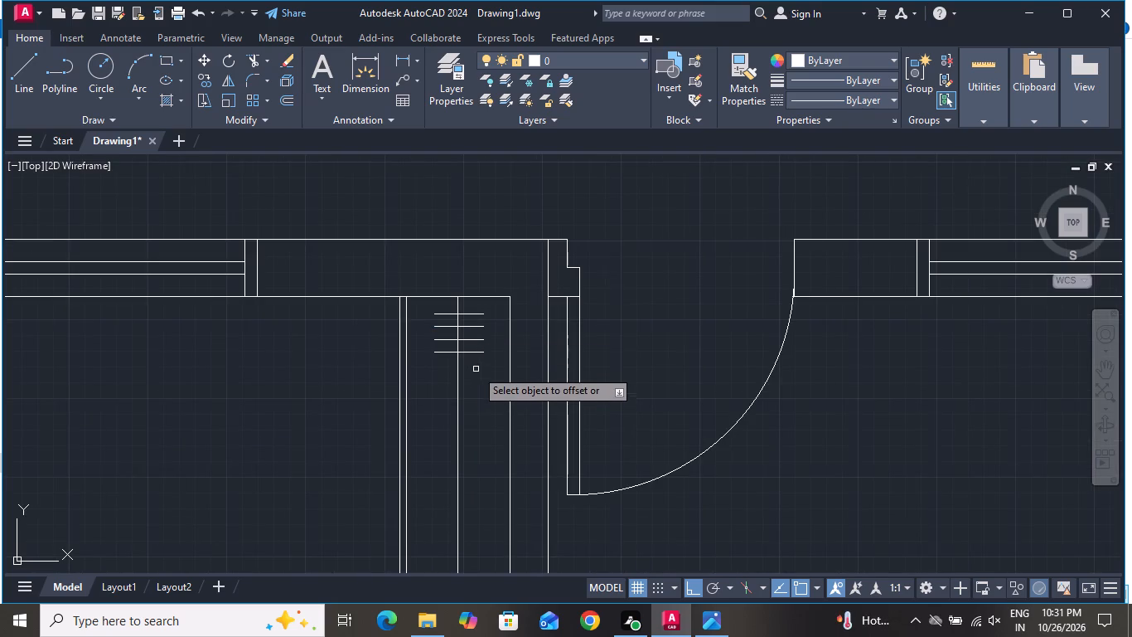
pyautogui.scroll(2, 477, 366)
pyautogui.click(476, 333)
pyautogui.click(476, 370)
pyautogui.click(475, 366)
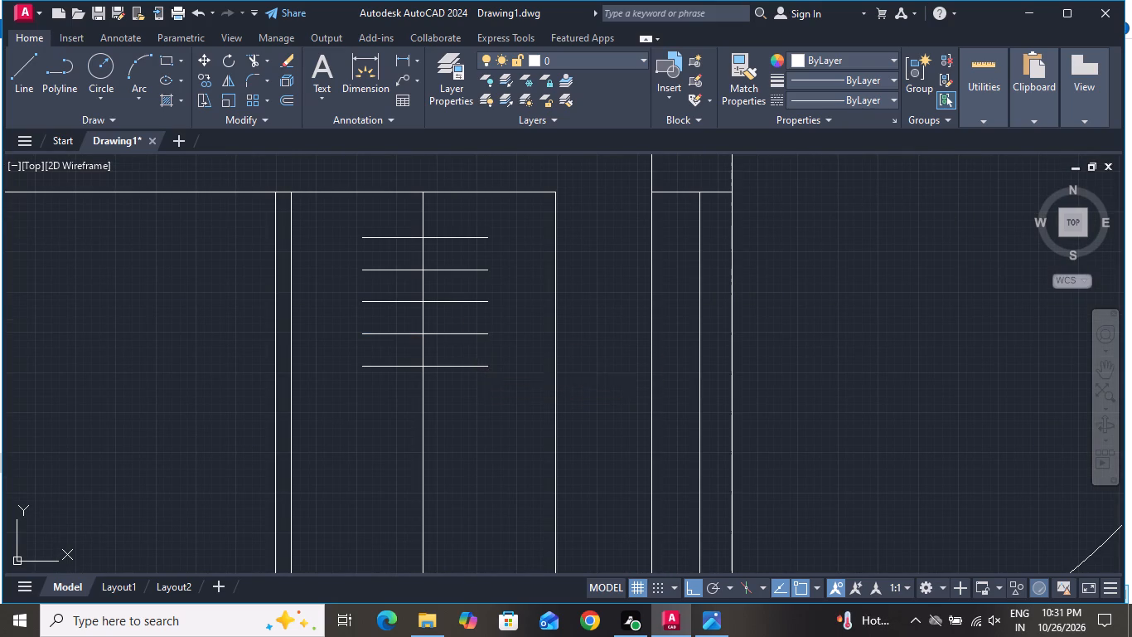
pyautogui.click(475, 401)
pyautogui.click(464, 396)
pyautogui.click(457, 436)
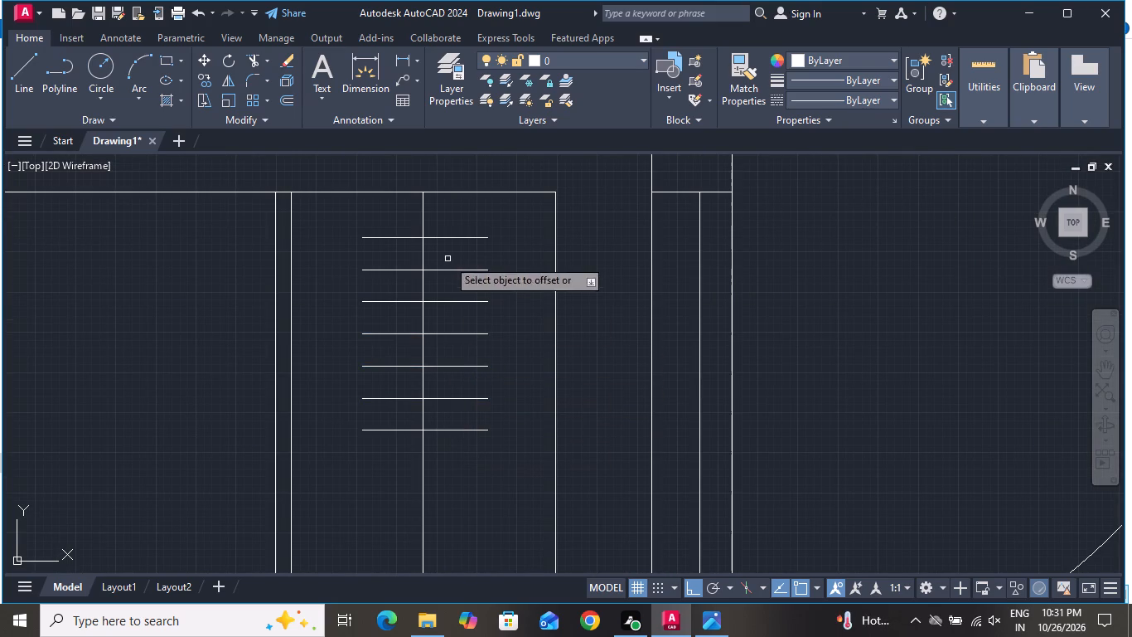
# Continue the hanger series by offsetting the lowest line 2" downward six more times.
pyautogui.scroll(-1, 470, 438)
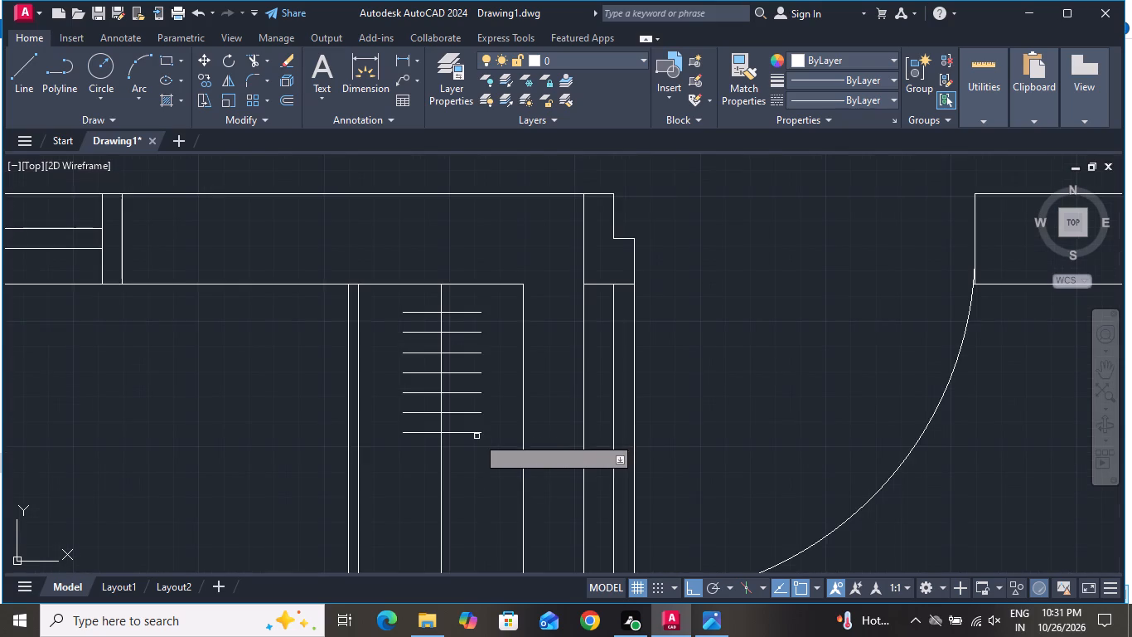
pyautogui.scroll(-2, 468, 424)
pyautogui.scroll(1, 460, 522)
pyautogui.scroll(2, 477, 387)
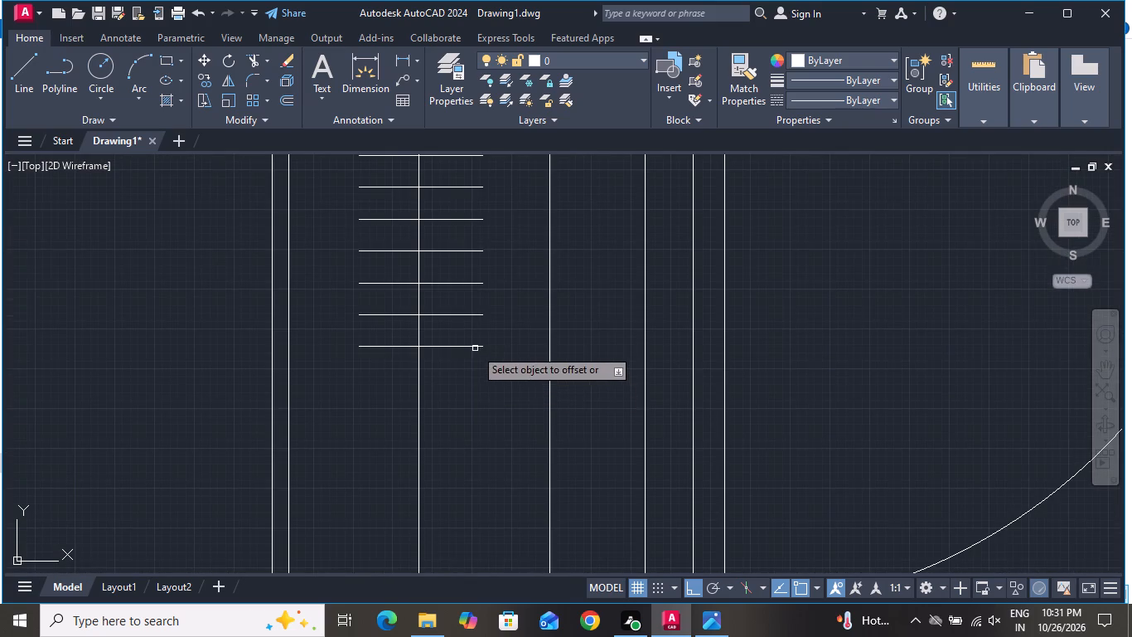
pyautogui.click(477, 348)
pyautogui.click(475, 416)
pyautogui.click(473, 378)
pyautogui.click(475, 431)
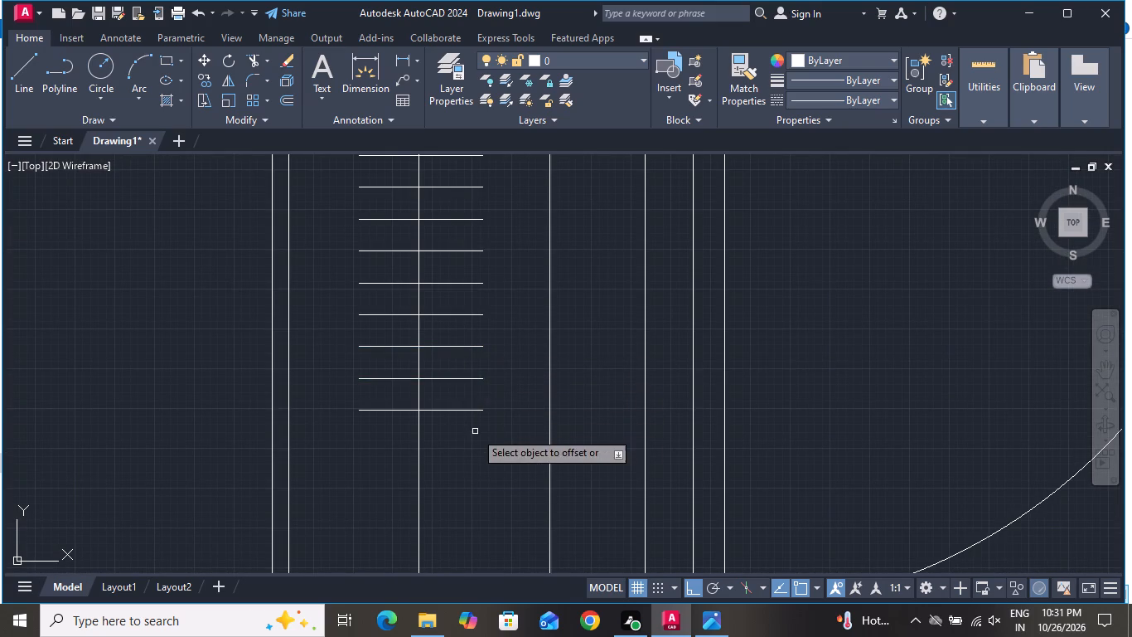
pyautogui.click(469, 409)
pyautogui.click(458, 460)
pyautogui.scroll(-3, 471, 338)
pyautogui.scroll(2, 466, 400)
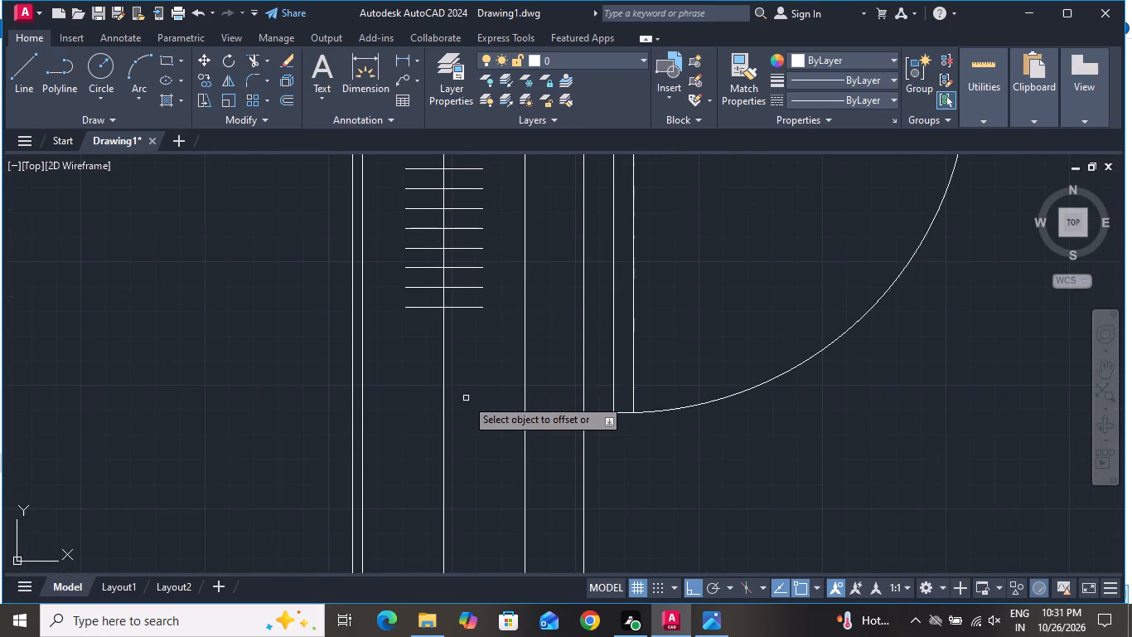
pyautogui.click(472, 307)
pyautogui.click(475, 365)
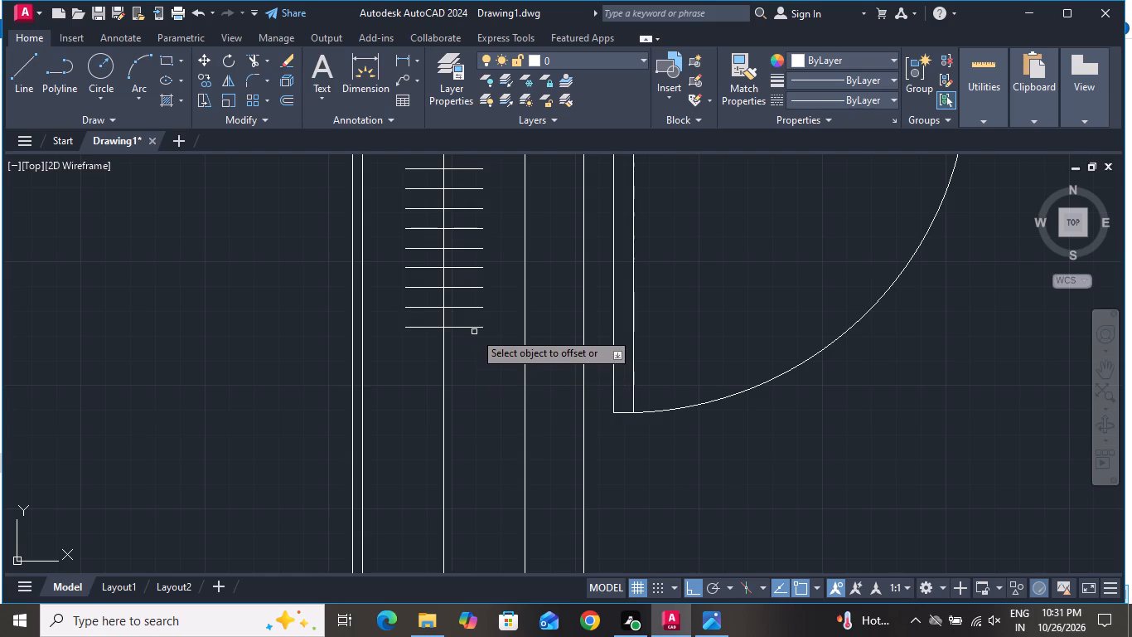
pyautogui.click(476, 326)
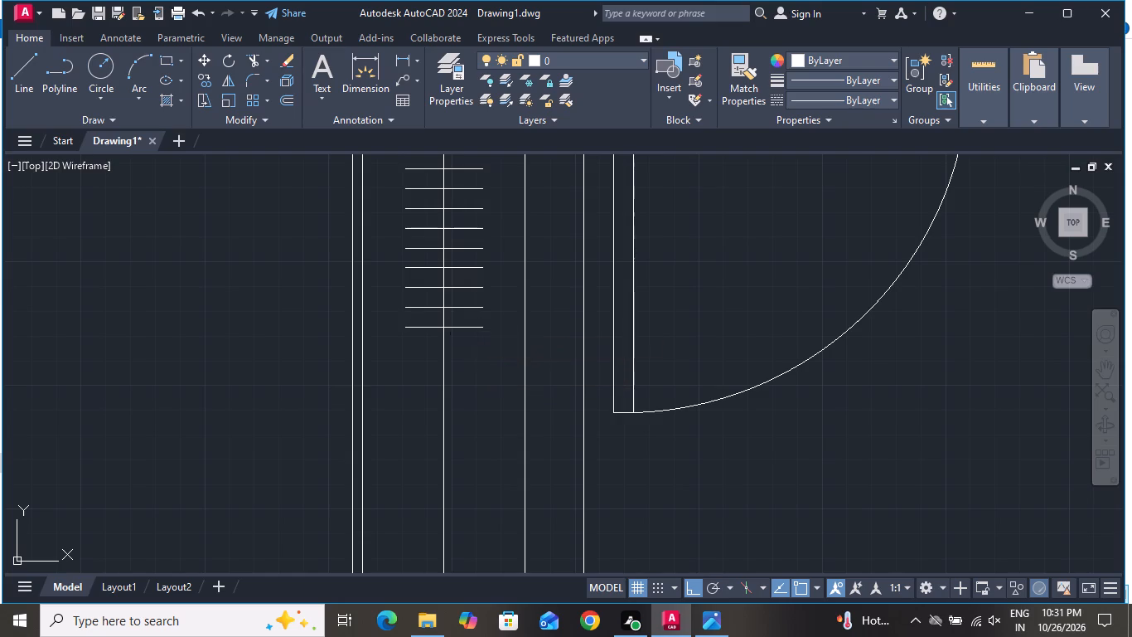
pyautogui.click(482, 397)
pyautogui.click(476, 346)
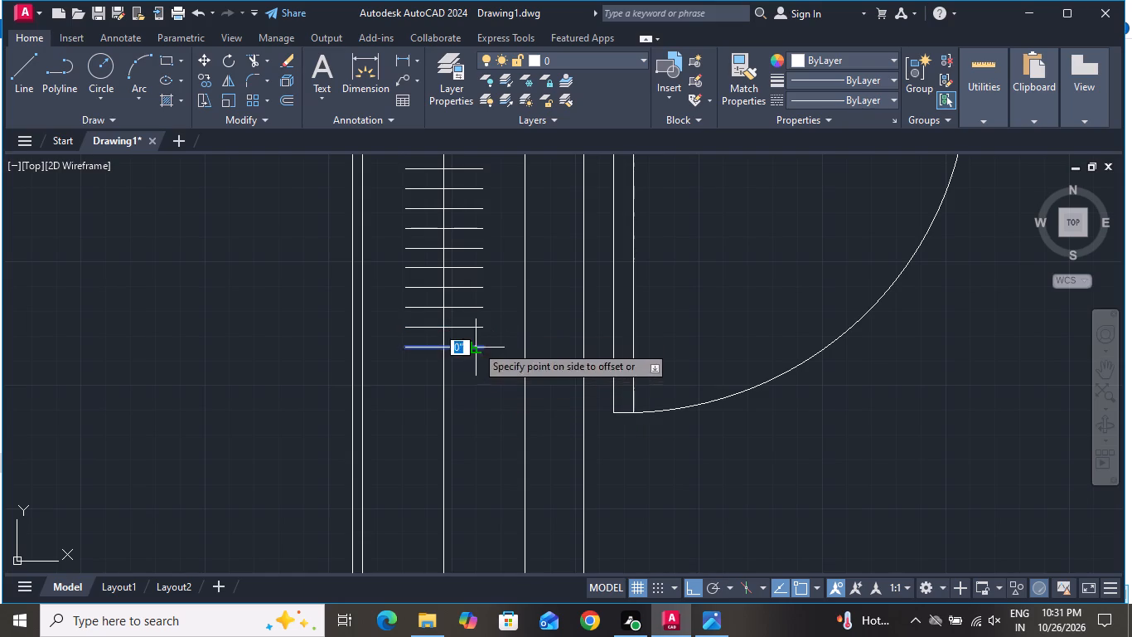
pyautogui.click(478, 391)
# Continue the cabinet's hanger series by offsetting the lowest short line downward four more times at the same 2" spacing.
pyautogui.scroll(-2, 480, 337)
pyautogui.scroll(2, 466, 362)
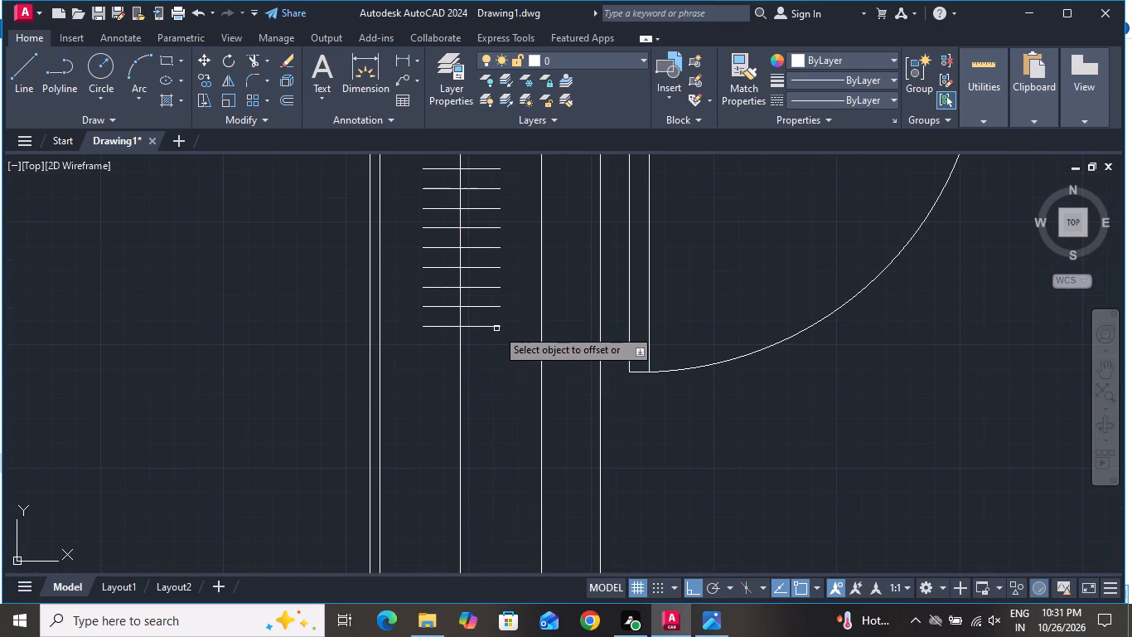
pyautogui.click(496, 328)
pyautogui.click(497, 373)
pyautogui.click(493, 343)
pyautogui.click(489, 348)
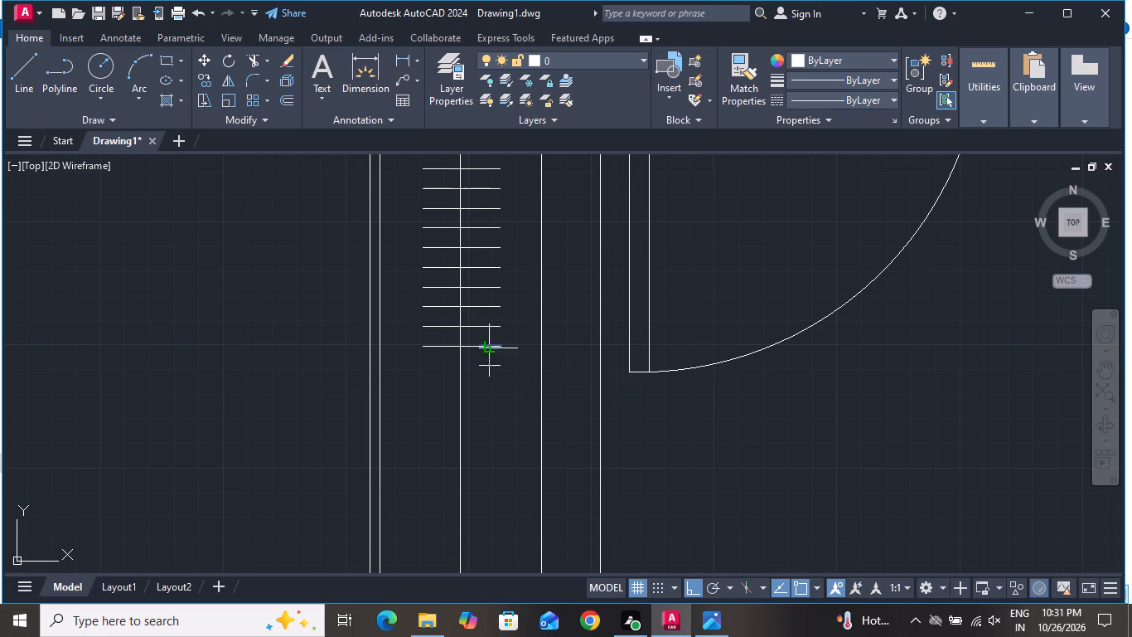
pyautogui.click(497, 380)
pyautogui.click(499, 364)
pyautogui.click(495, 393)
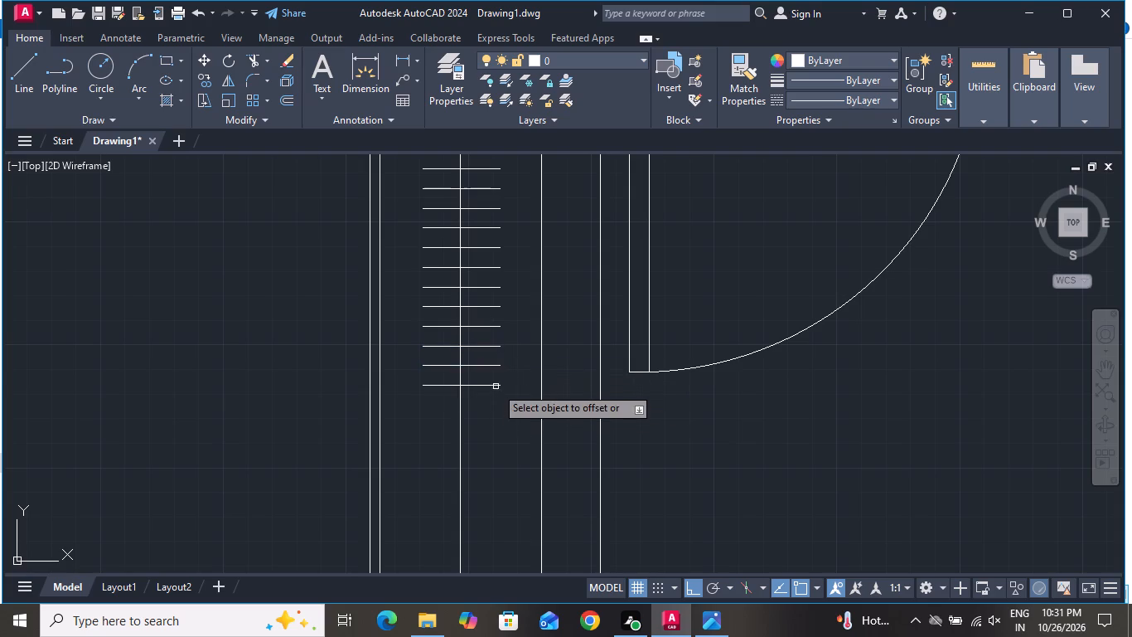
pyautogui.click(496, 387)
pyautogui.click(495, 412)
# Add five more hanger lines below the lowest one with repeated downward offsets at the 2" spacing.
pyautogui.scroll(-3, 502, 376)
pyautogui.scroll(3, 485, 394)
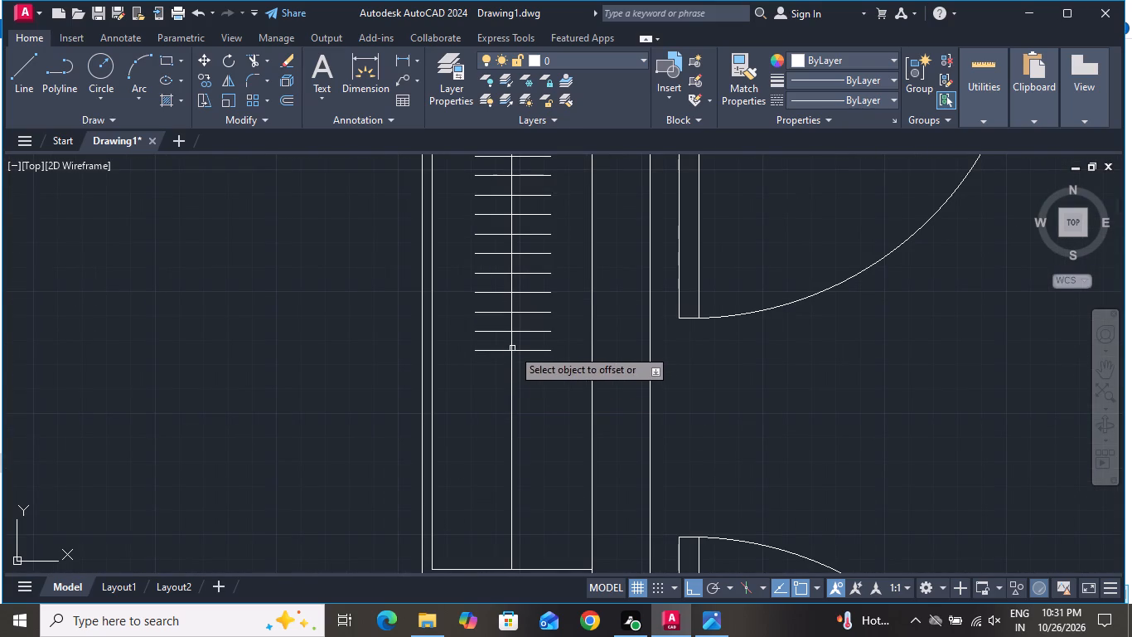
pyautogui.click(527, 349)
pyautogui.click(534, 400)
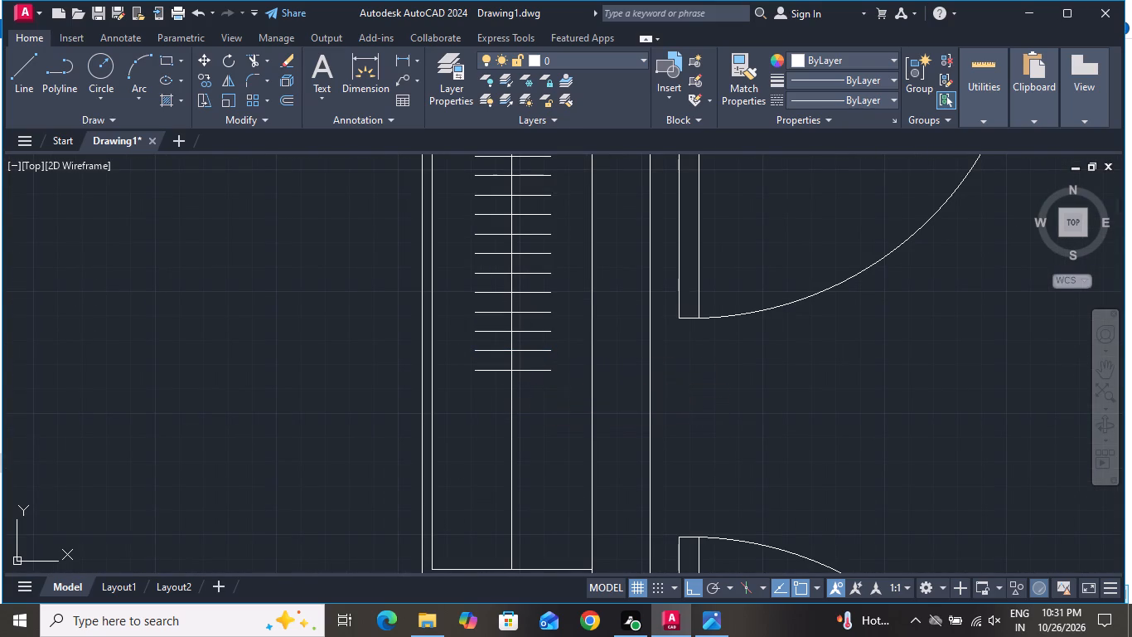
pyautogui.click(539, 370)
pyautogui.click(539, 413)
pyautogui.click(543, 387)
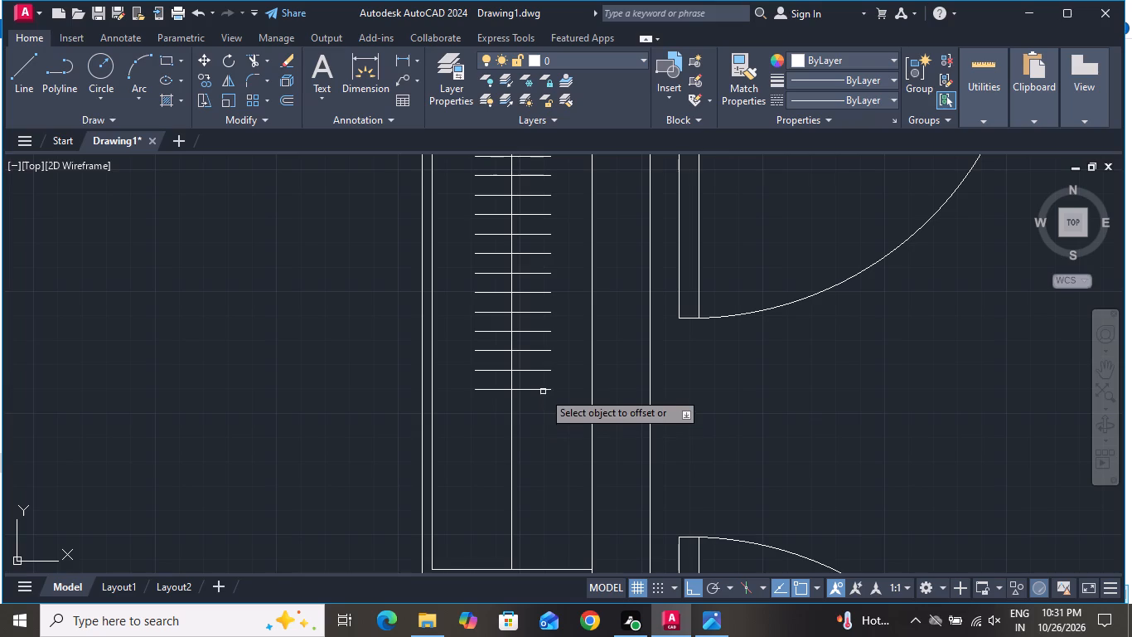
pyautogui.click(544, 389)
pyautogui.click(539, 427)
pyautogui.click(538, 413)
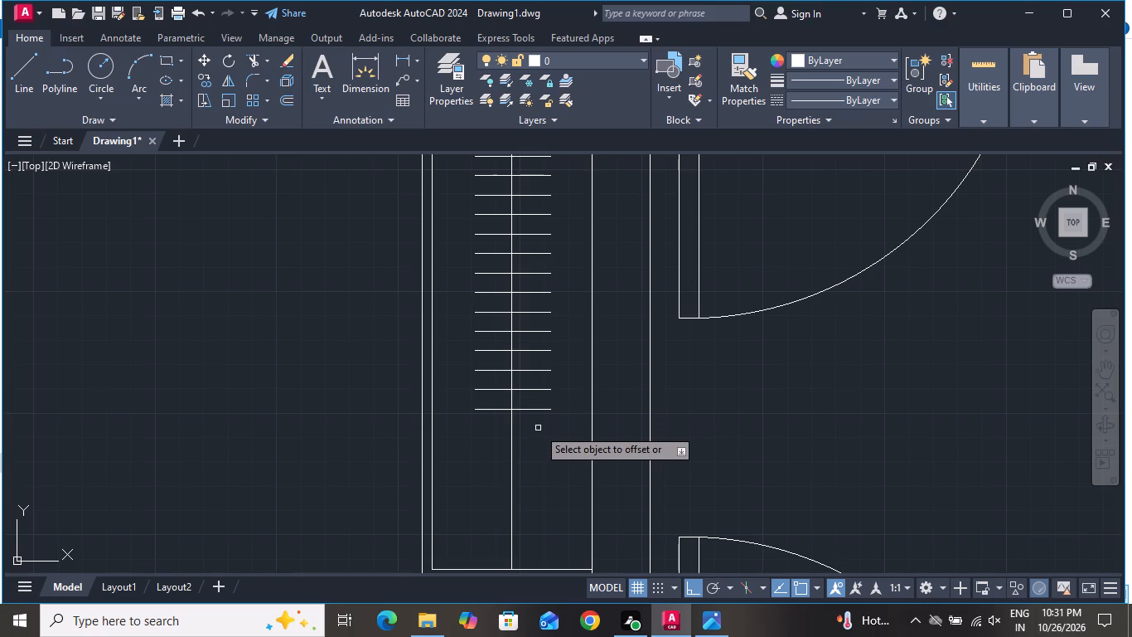
pyautogui.click(538, 441)
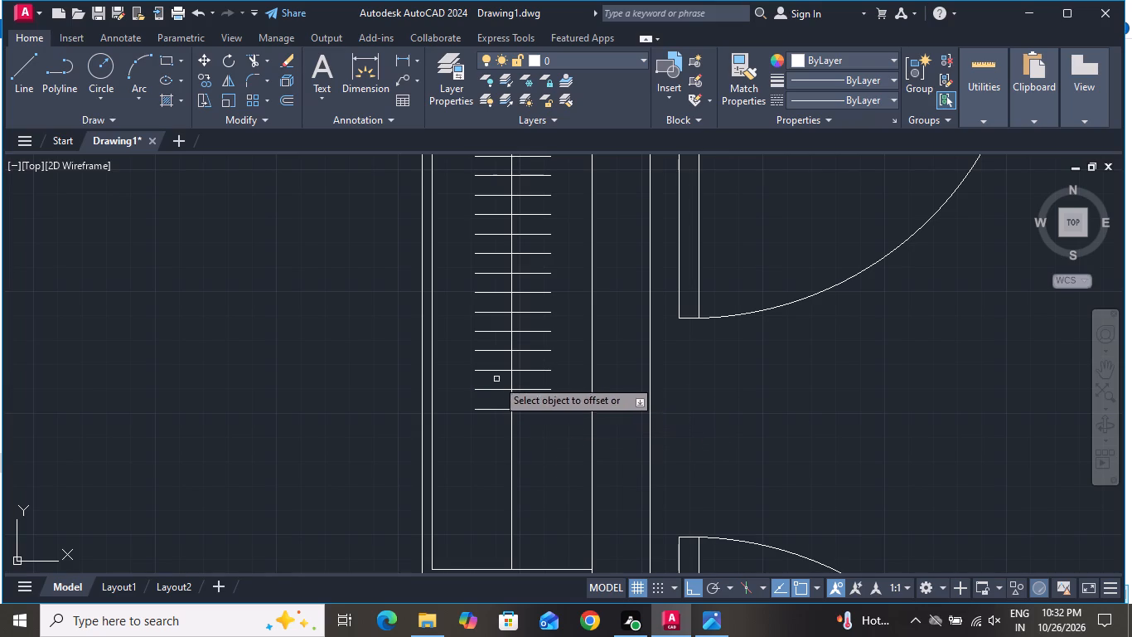
pyautogui.scroll(1, 556, 487)
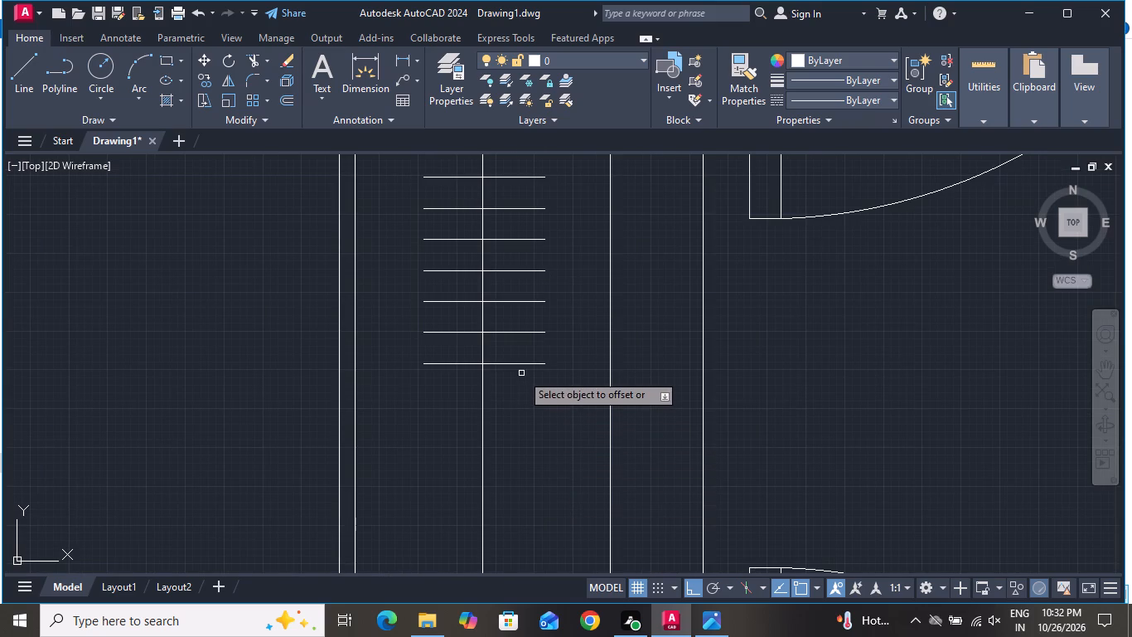
pyautogui.click(518, 365)
pyautogui.click(525, 420)
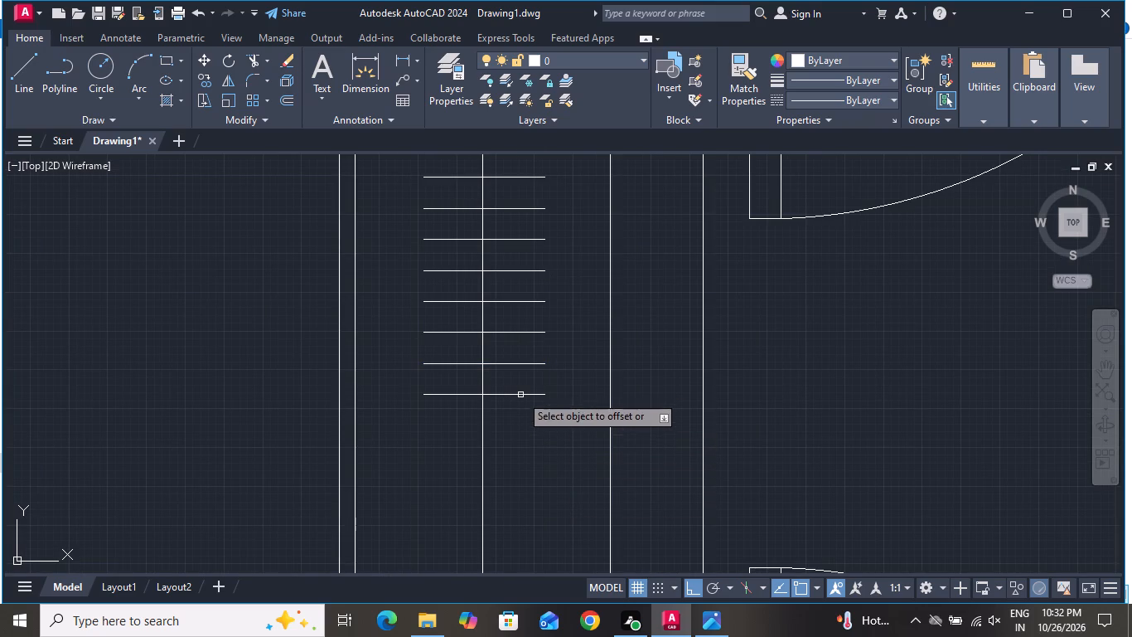
pyautogui.click(520, 395)
pyautogui.click(525, 427)
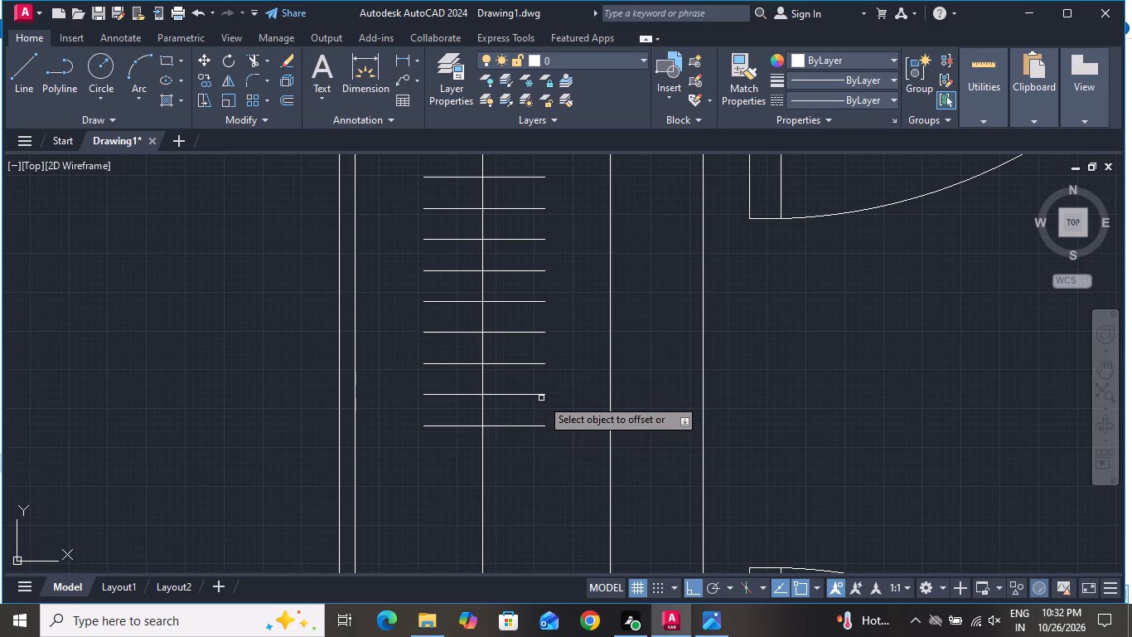
# Complete the hanger series with five more 2" offsets down to just above the cabinet's inner bottom edge.
pyautogui.scroll(1, 525, 435)
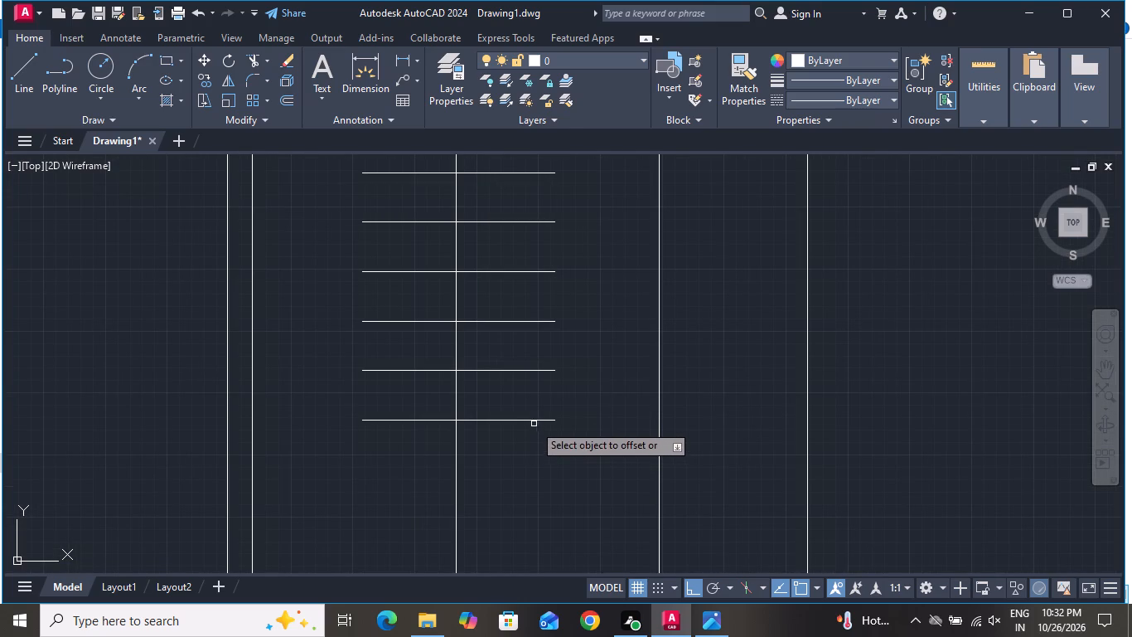
pyautogui.click(536, 421)
pyautogui.click(533, 468)
pyautogui.scroll(-3, 534, 385)
pyautogui.scroll(2, 521, 434)
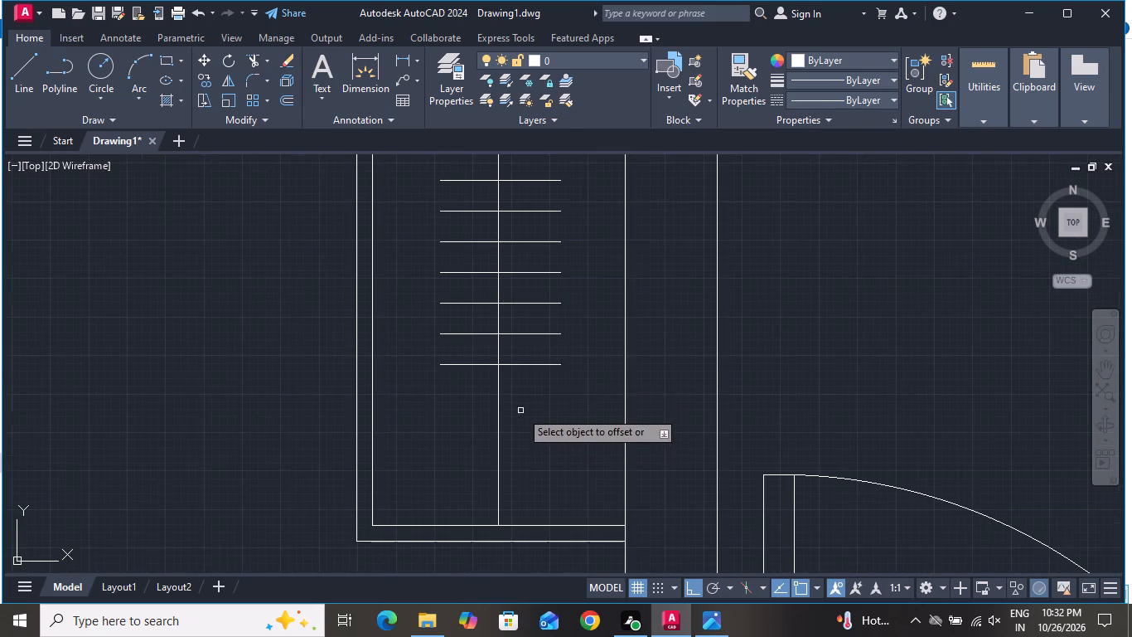
pyautogui.click(536, 367)
pyautogui.click(544, 409)
pyautogui.click(541, 394)
pyautogui.click(540, 424)
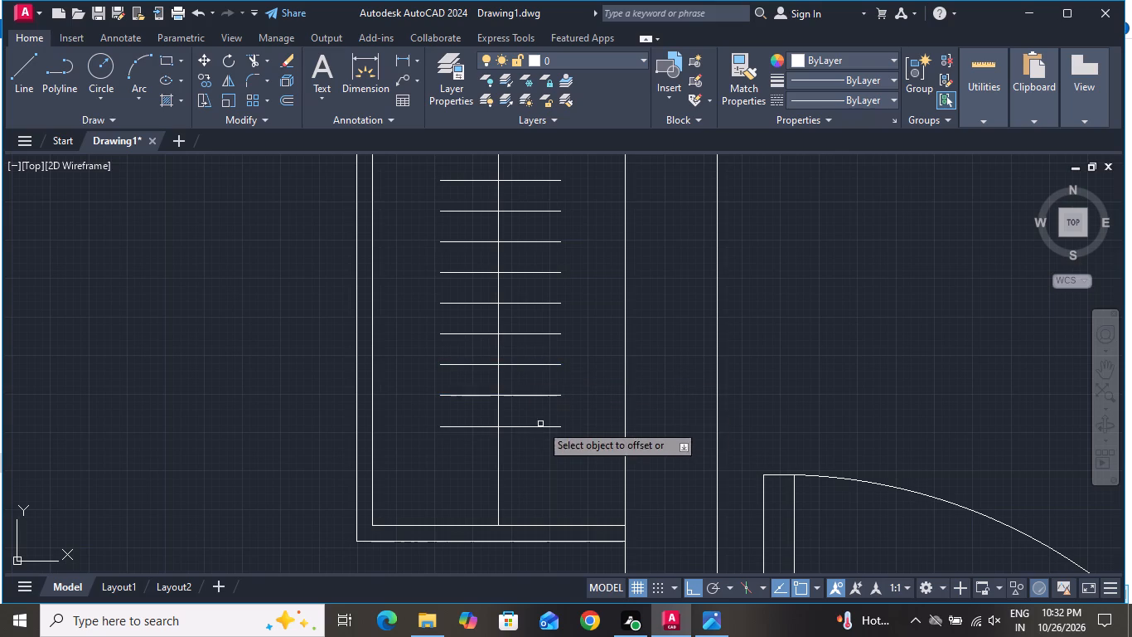
pyautogui.click(539, 430)
pyautogui.click(539, 428)
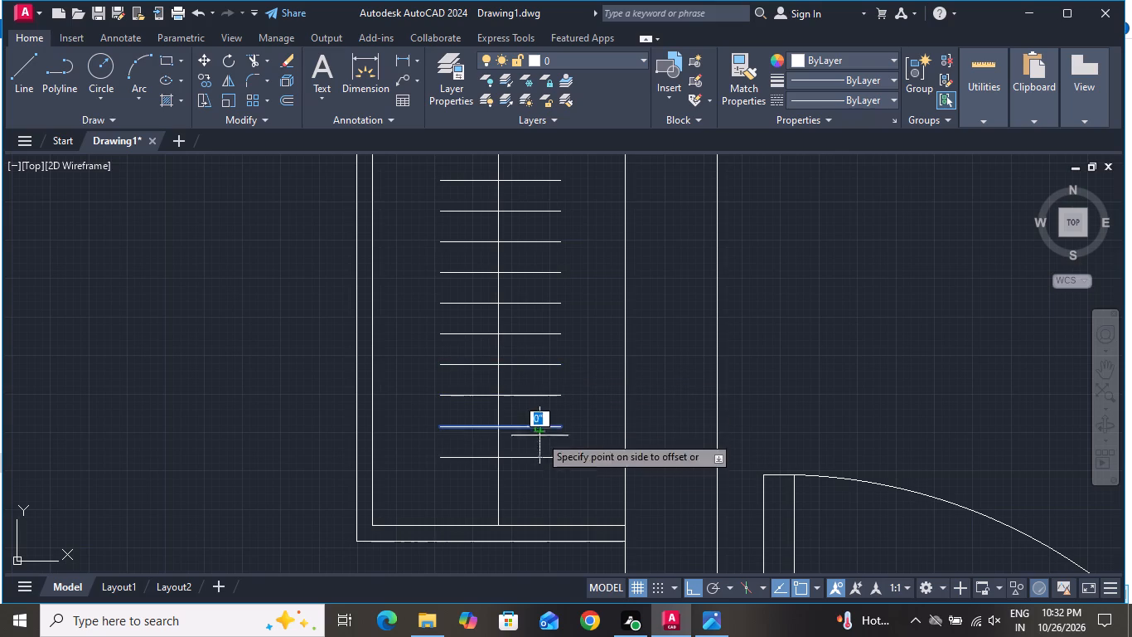
pyautogui.click(539, 465)
pyautogui.click(540, 453)
pyautogui.click(539, 459)
pyautogui.click(539, 474)
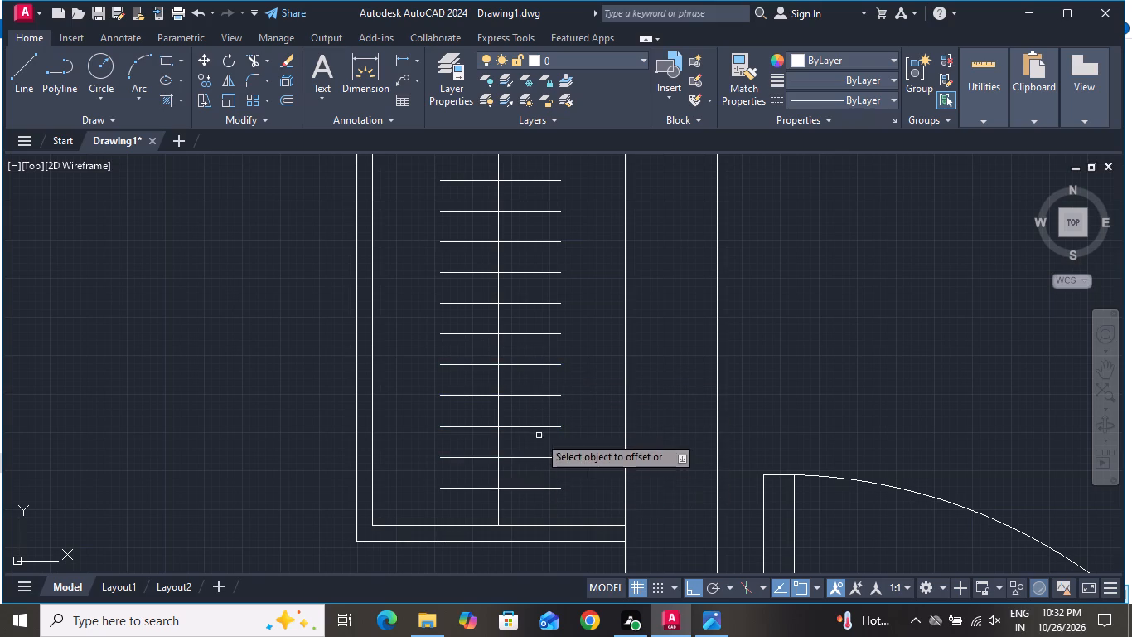
pyautogui.rightClick(277, 421)
pyautogui.click(317, 441)
# Draw a rectangle about 9" by 2'-8" against the bedroom wall, between the wardrobe cabinet and the door.
pyautogui.scroll(-3, 398, 395)
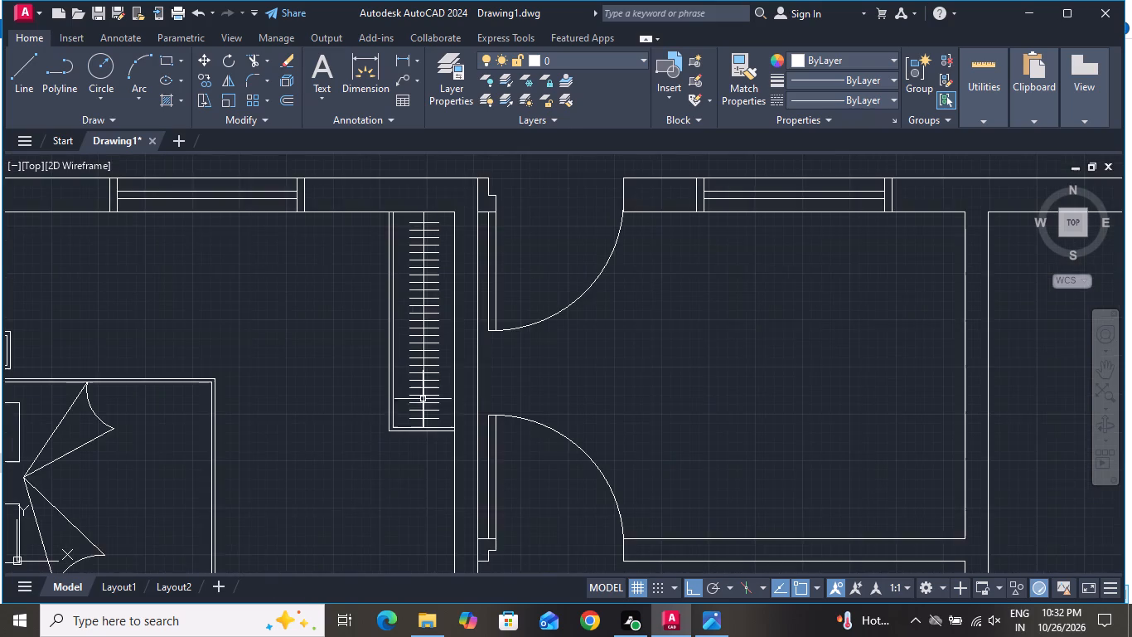
pyautogui.scroll(-1, 468, 387)
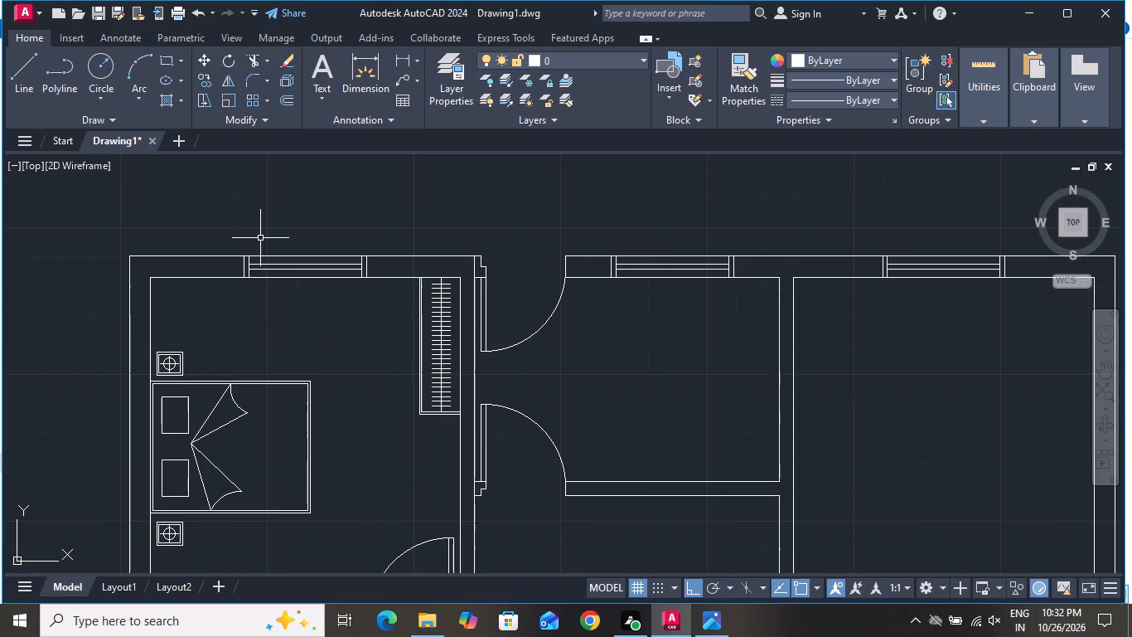
pyautogui.click(162, 57)
pyautogui.scroll(-2, 472, 221)
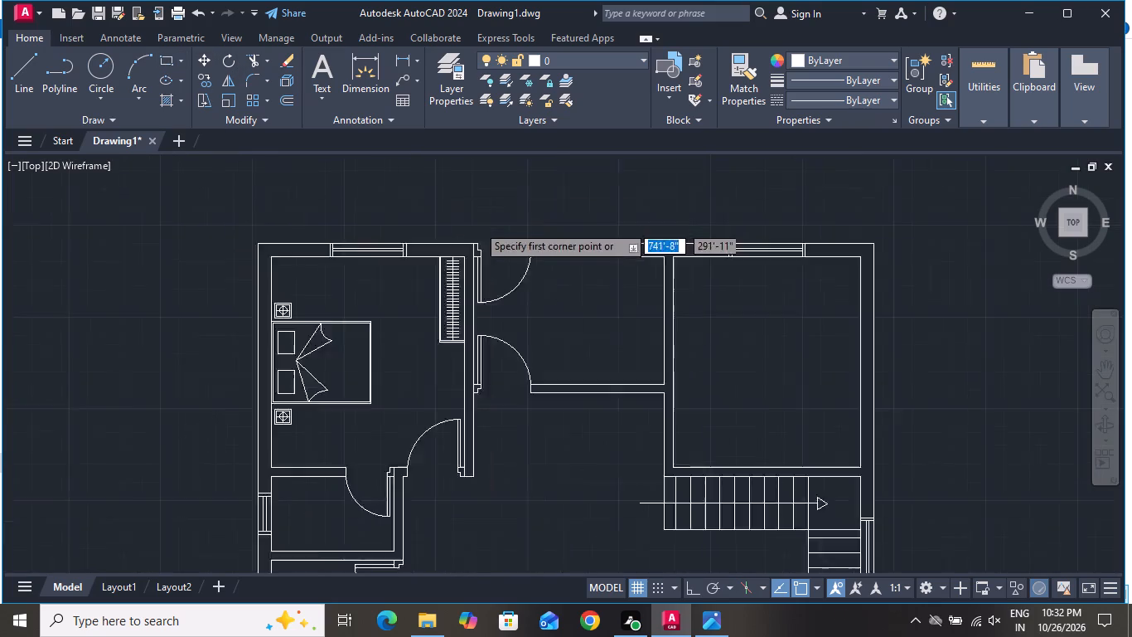
pyautogui.scroll(3, 456, 295)
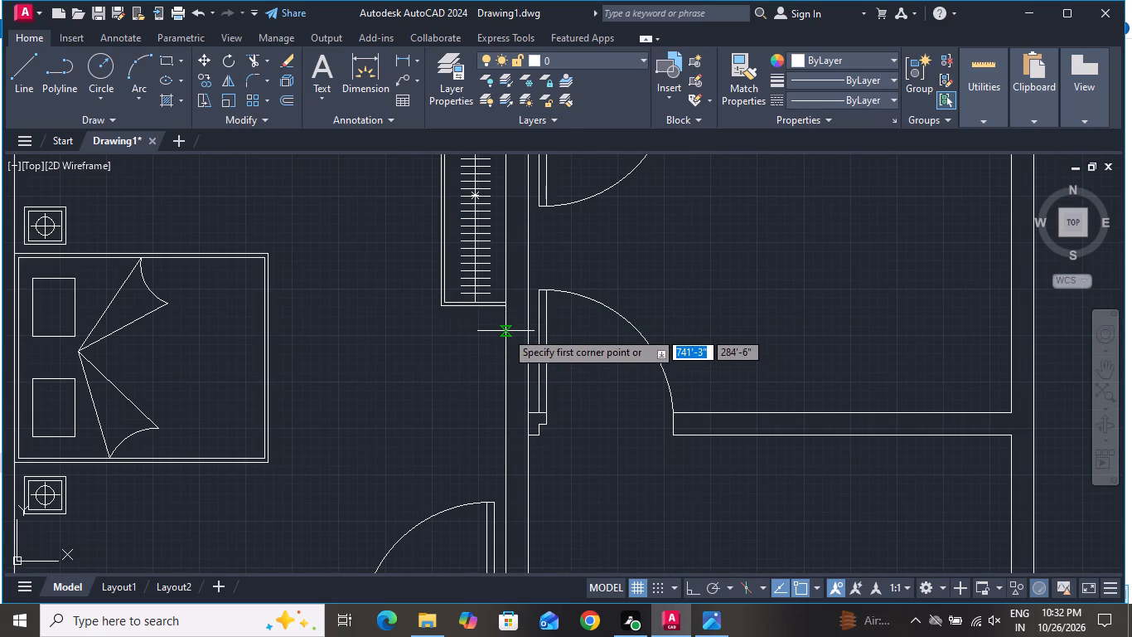
pyautogui.click(506, 331)
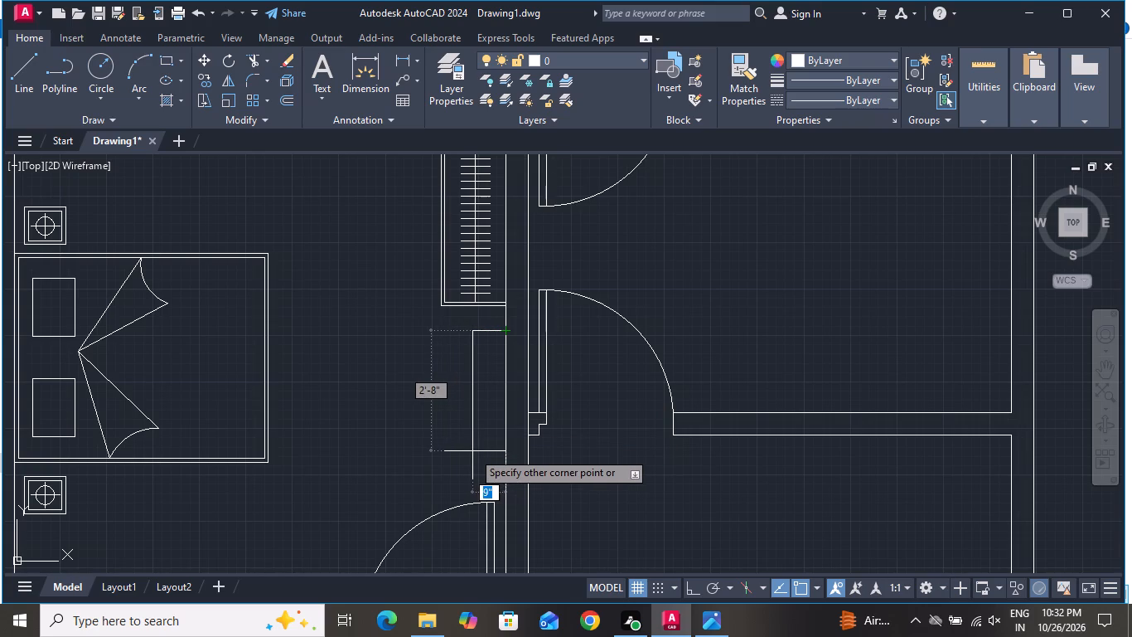
pyautogui.click(472, 451)
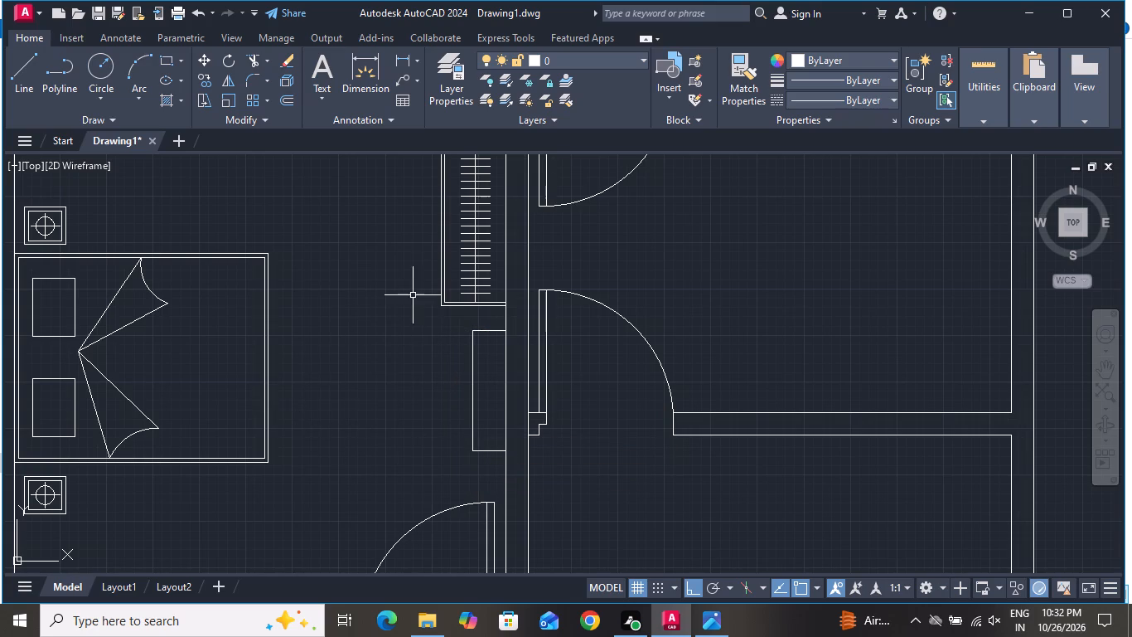
# Draw a thin vertical rectangle about 2' tall inside the new wall unit, for the screen.
pyautogui.click(167, 63)
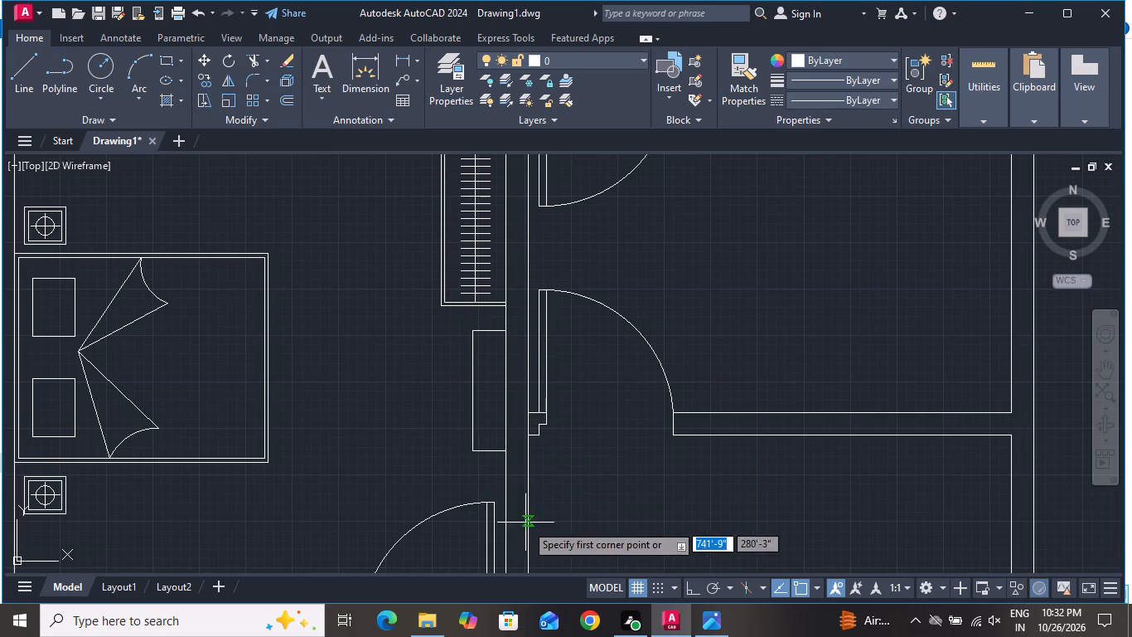
pyautogui.scroll(1, 509, 536)
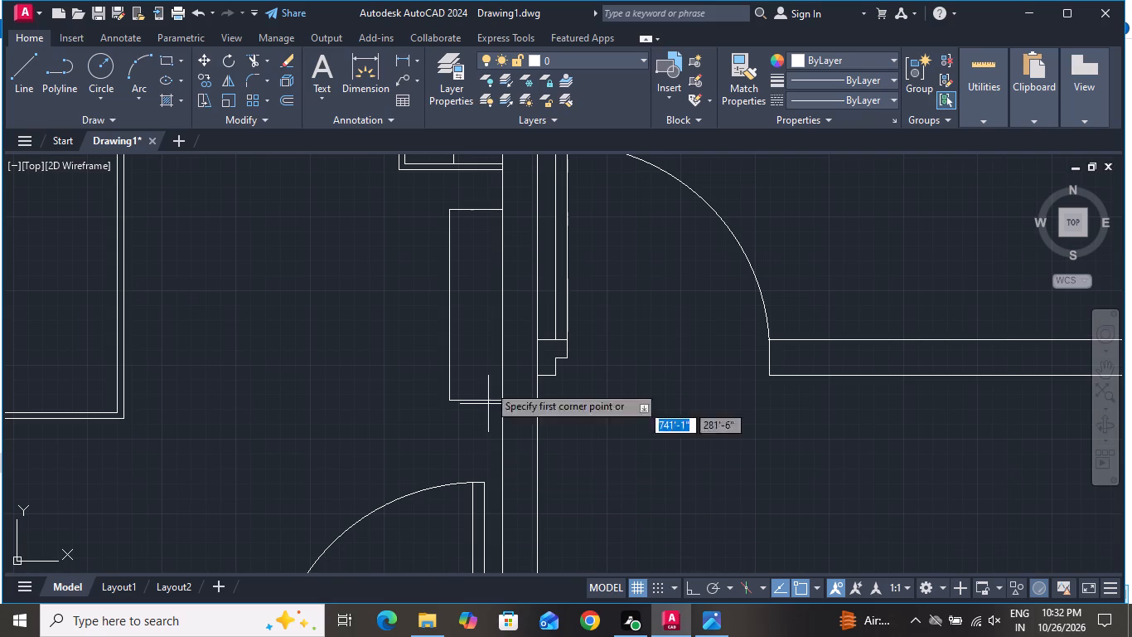
pyautogui.click(473, 233)
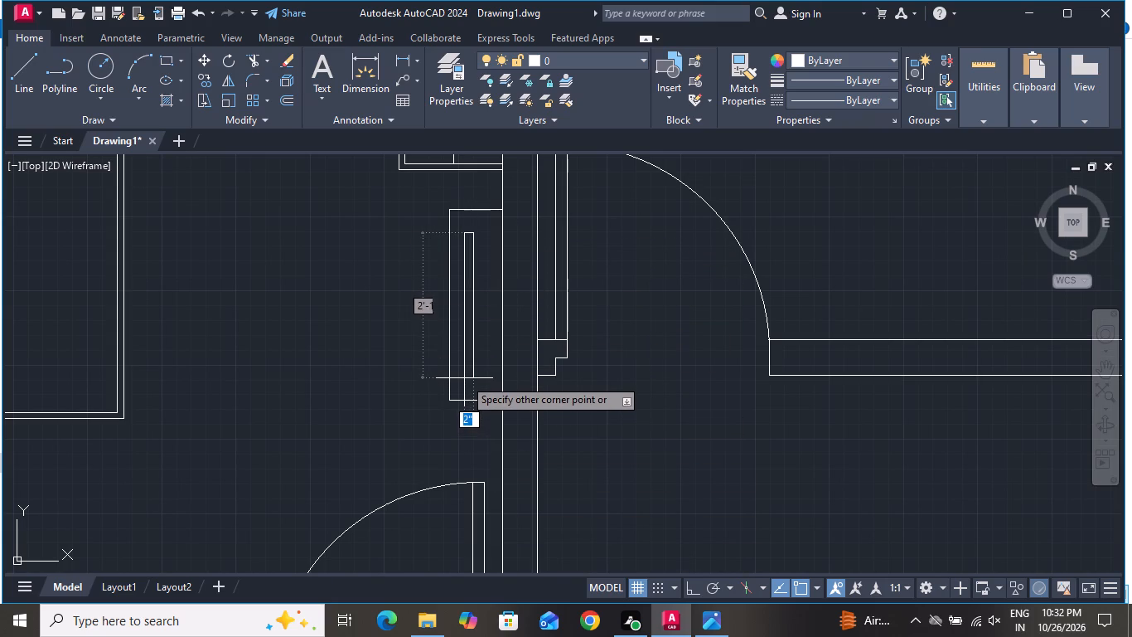
pyautogui.click(467, 372)
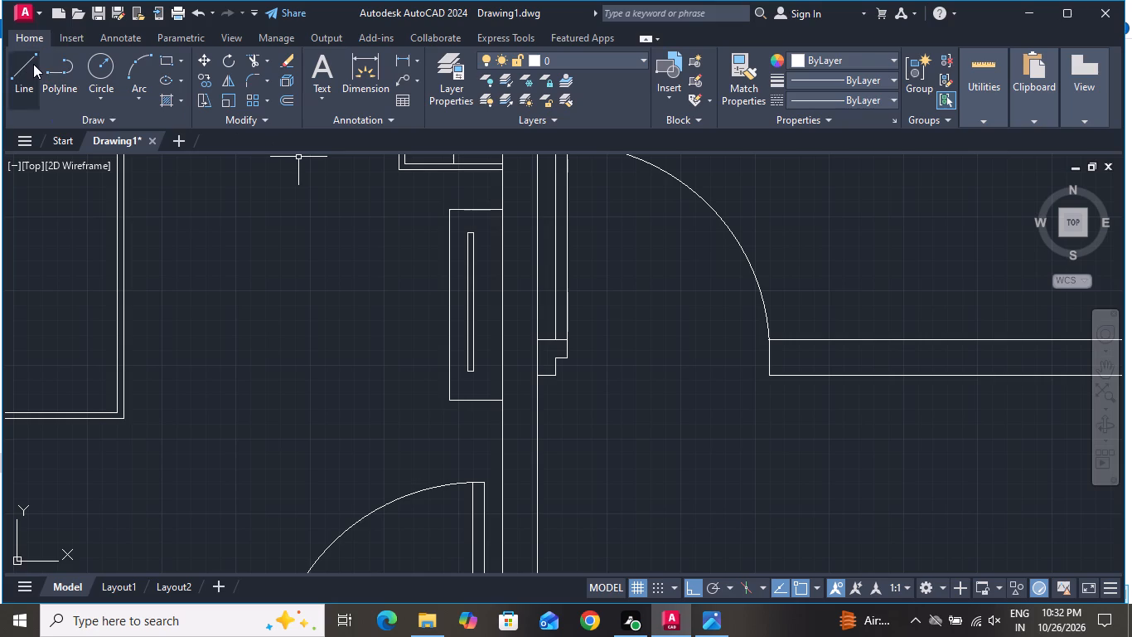
# With Ortho off, outline the thin rectangle's wall-facing back using a short diagonal, a long vertical line and a diagonal returning to it.
pyautogui.click(31, 62)
pyautogui.scroll(2, 467, 249)
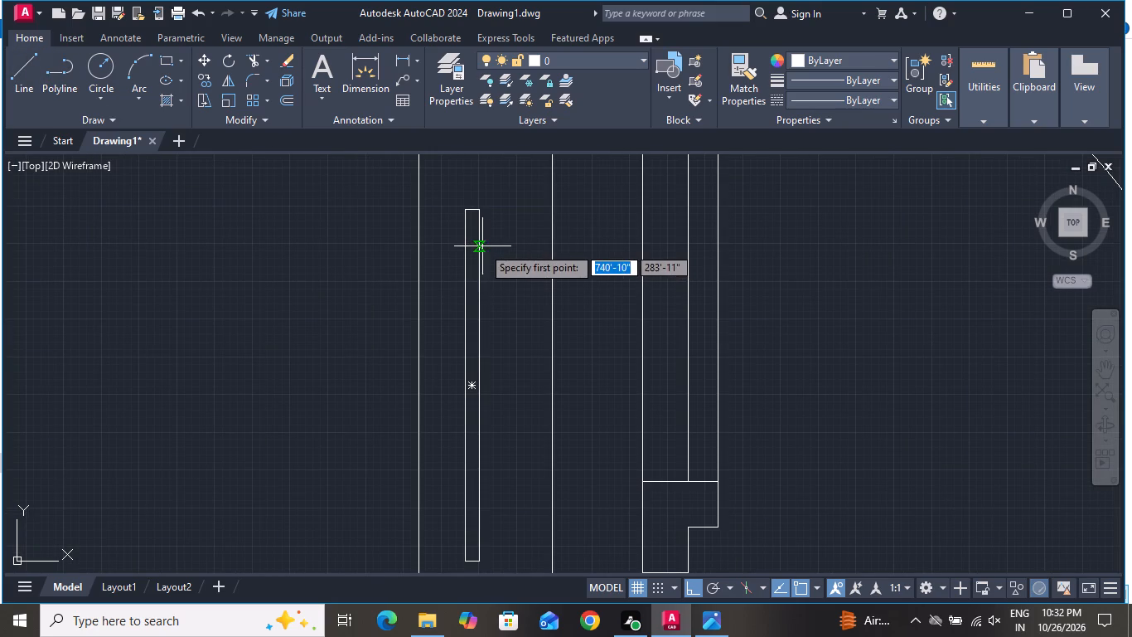
pyautogui.click(480, 244)
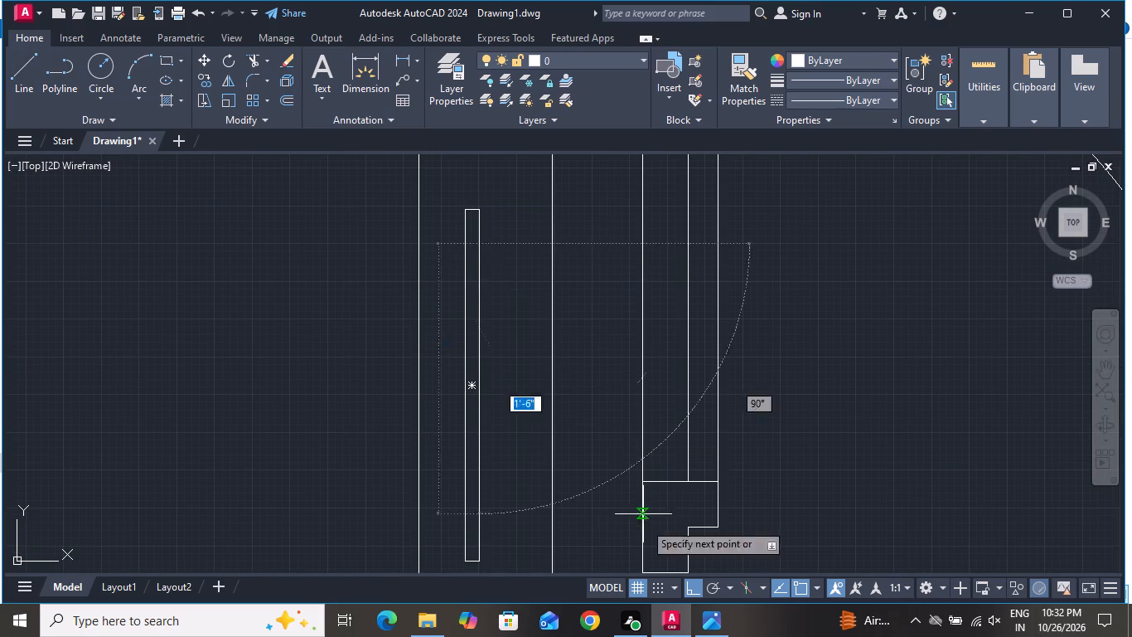
pyautogui.click(694, 586)
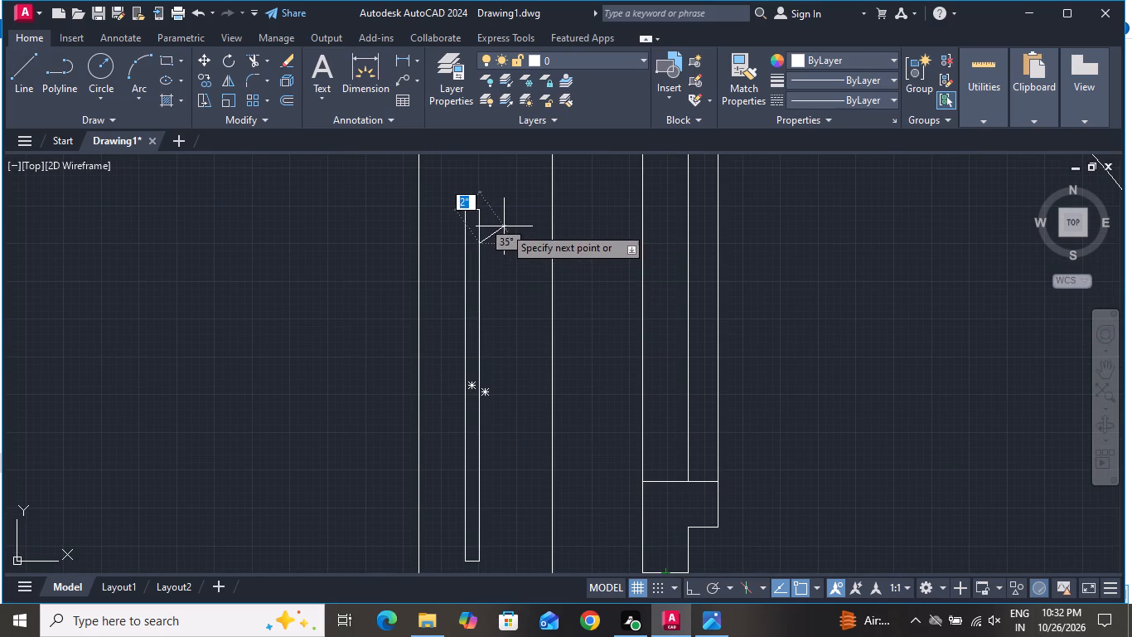
pyautogui.click(496, 227)
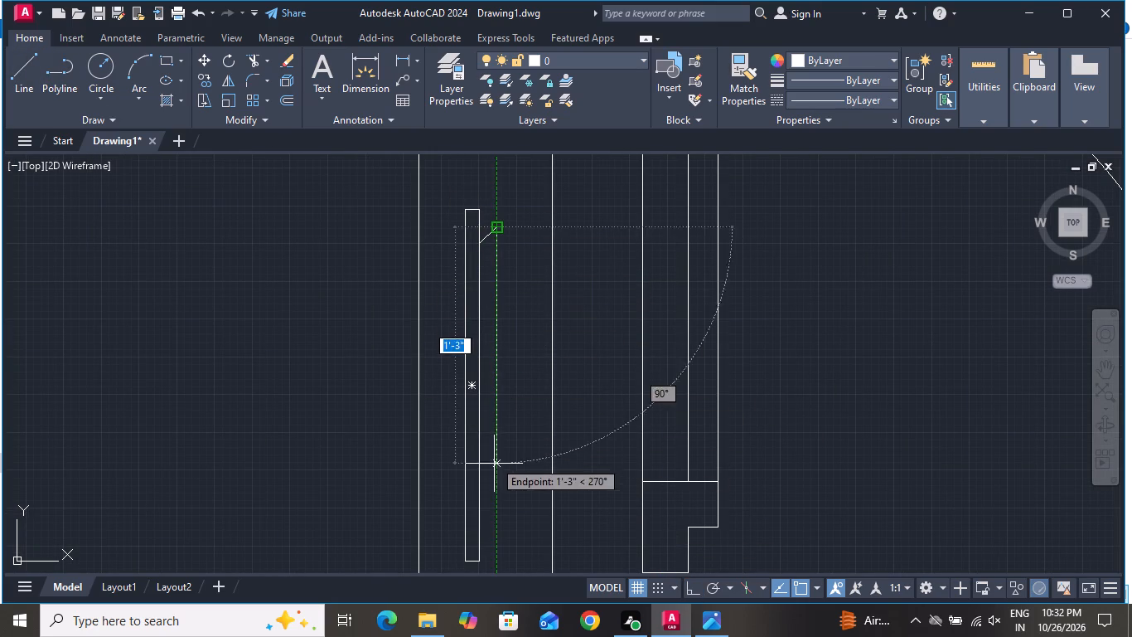
pyautogui.click(497, 542)
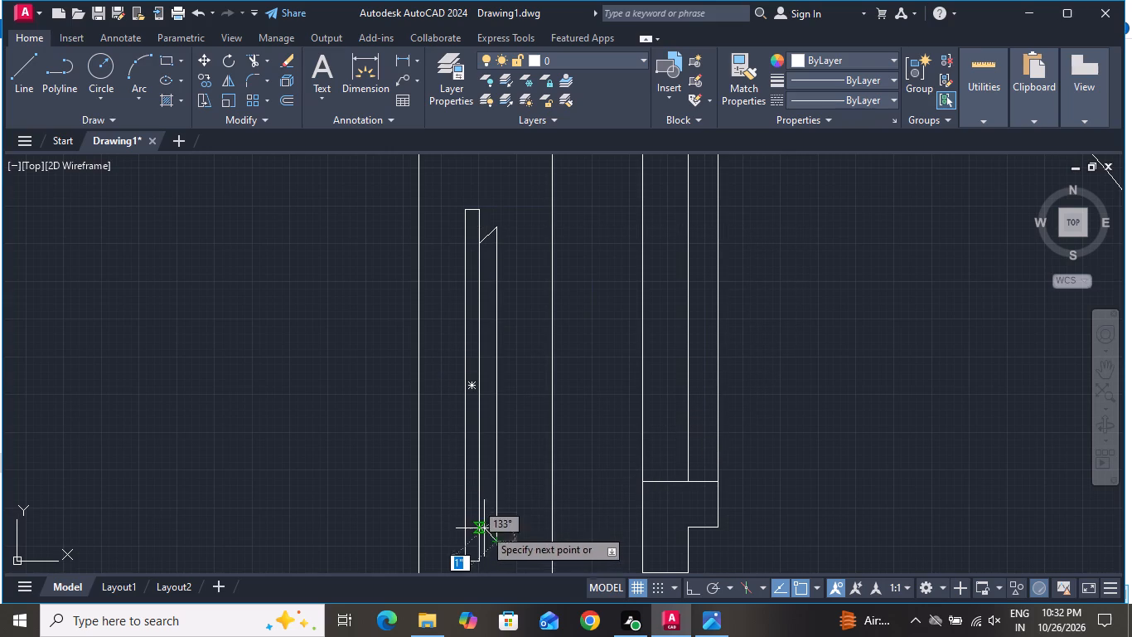
pyautogui.click(481, 523)
pyautogui.rightClick(485, 522)
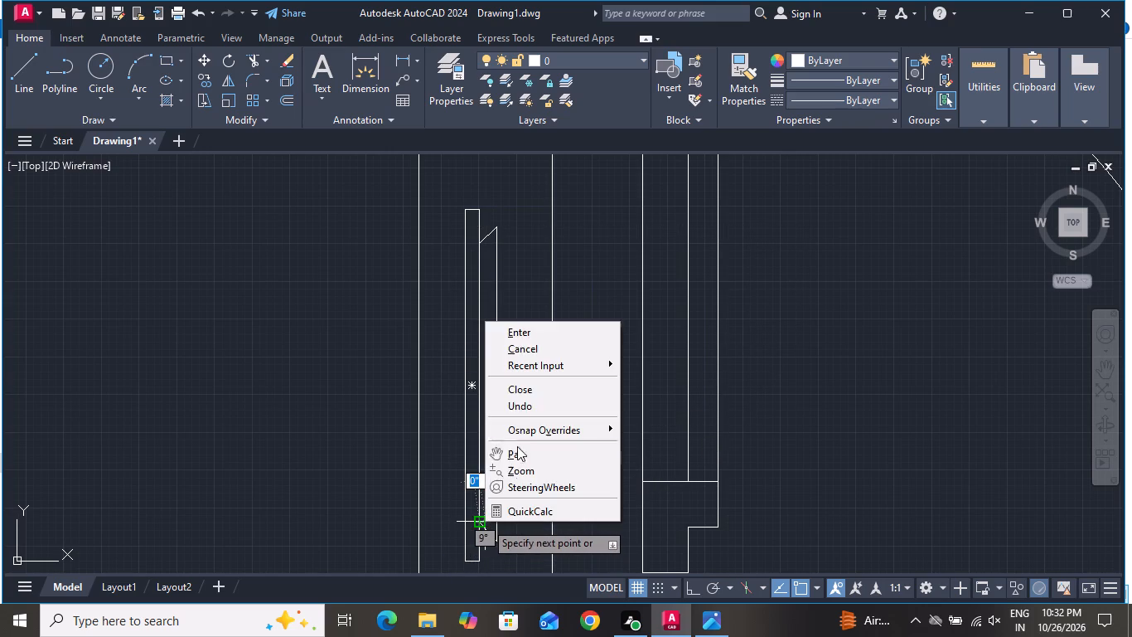
pyautogui.click(525, 343)
# Finish the line command and move the whole screen symbol about 2" closer to the wall inside the wall unit.
pyautogui.click(522, 198)
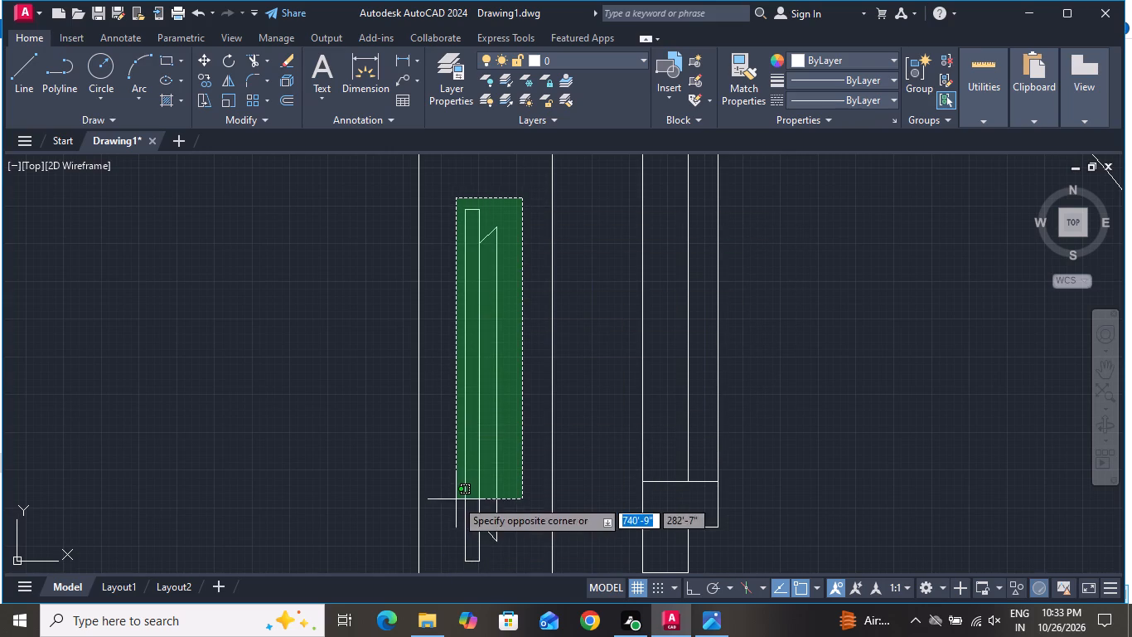
pyautogui.click(447, 567)
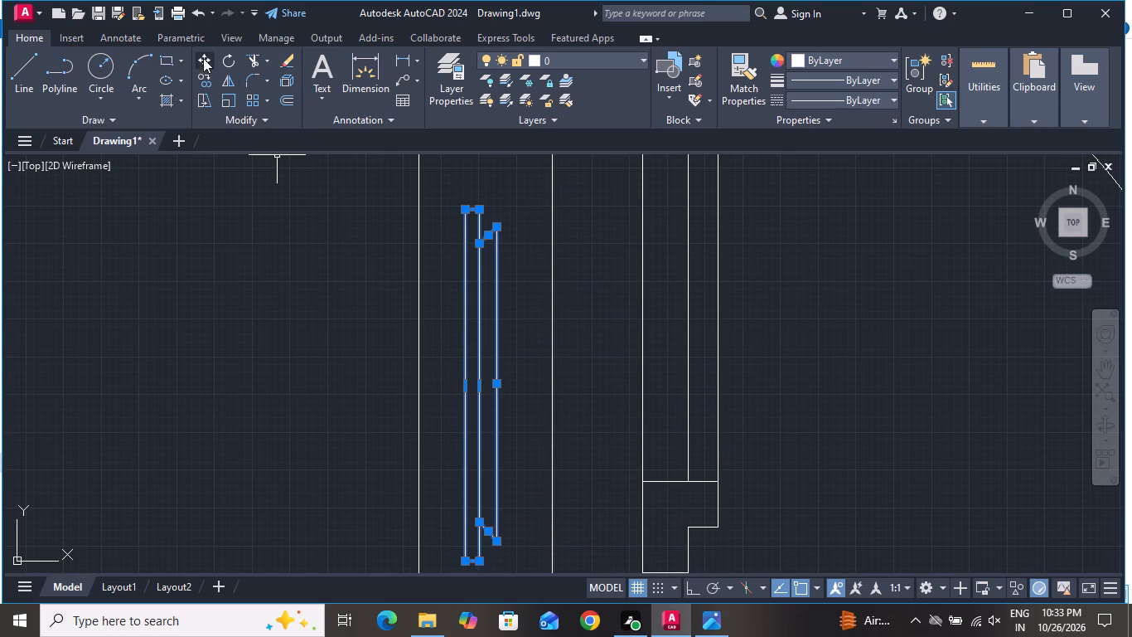
pyautogui.click(203, 58)
pyautogui.click(521, 381)
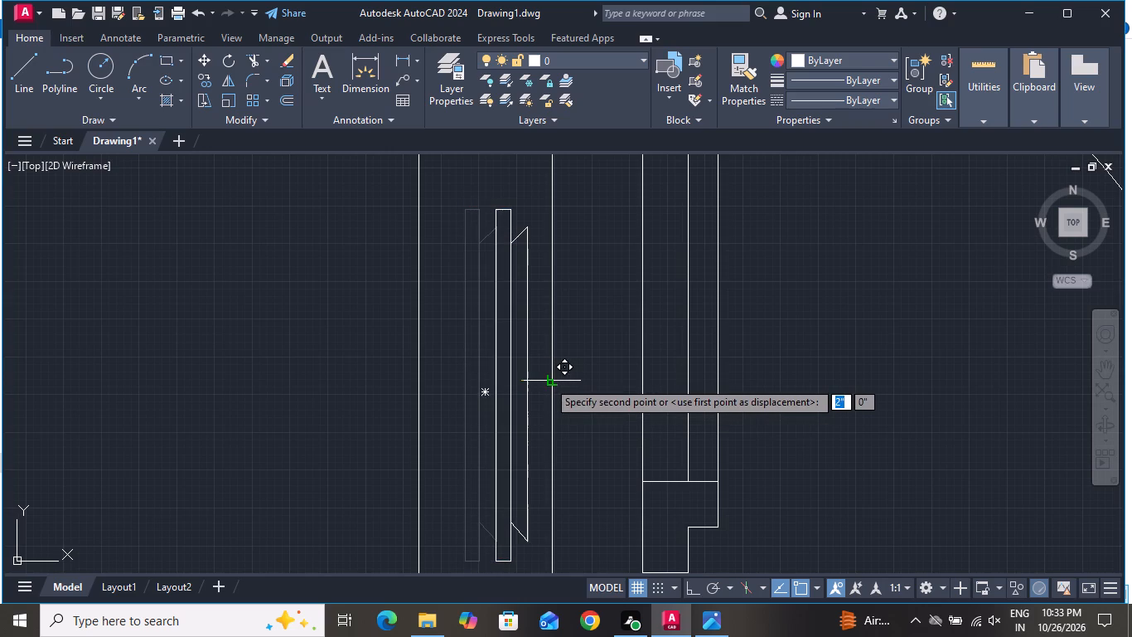
pyautogui.click(548, 379)
# With Ortho on, outline a counter in the room beside the bedroom: about 2' down from the window wall, 4'-10" across, 3'-7" down, back, and to the lower wall.
pyautogui.scroll(-2, 618, 363)
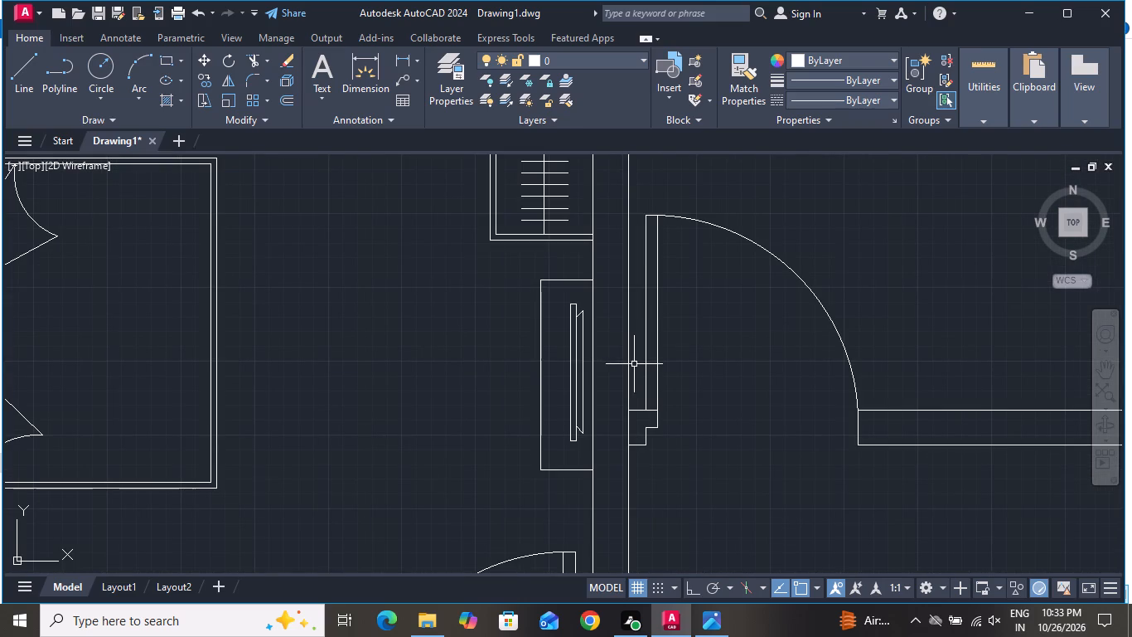
pyautogui.scroll(-2, 648, 327)
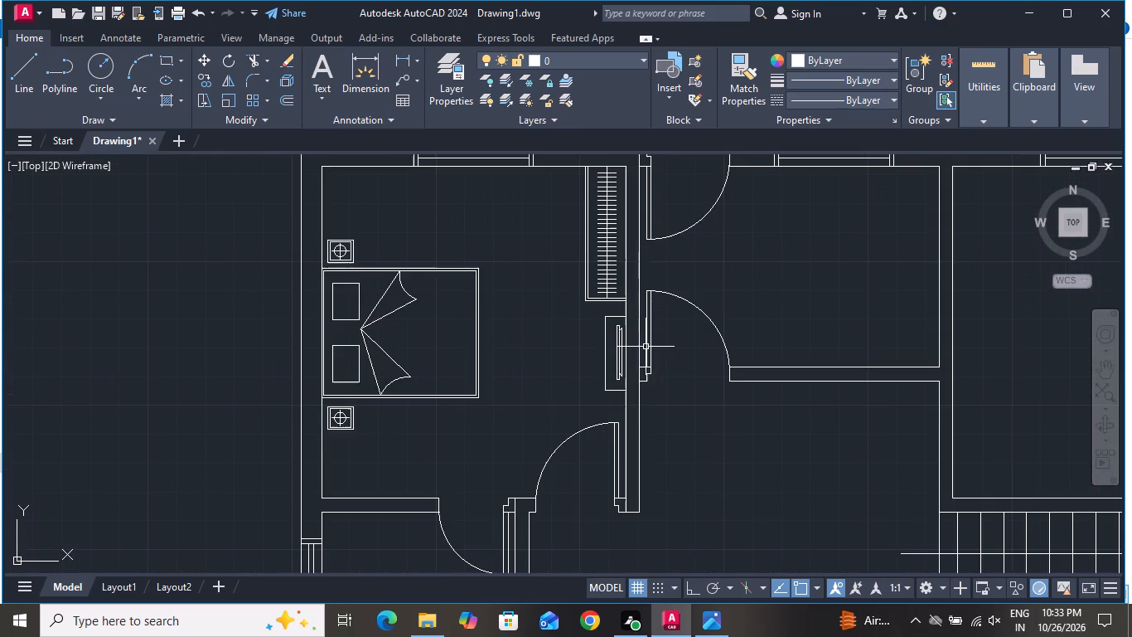
pyautogui.scroll(-1, 645, 350)
pyautogui.click(23, 65)
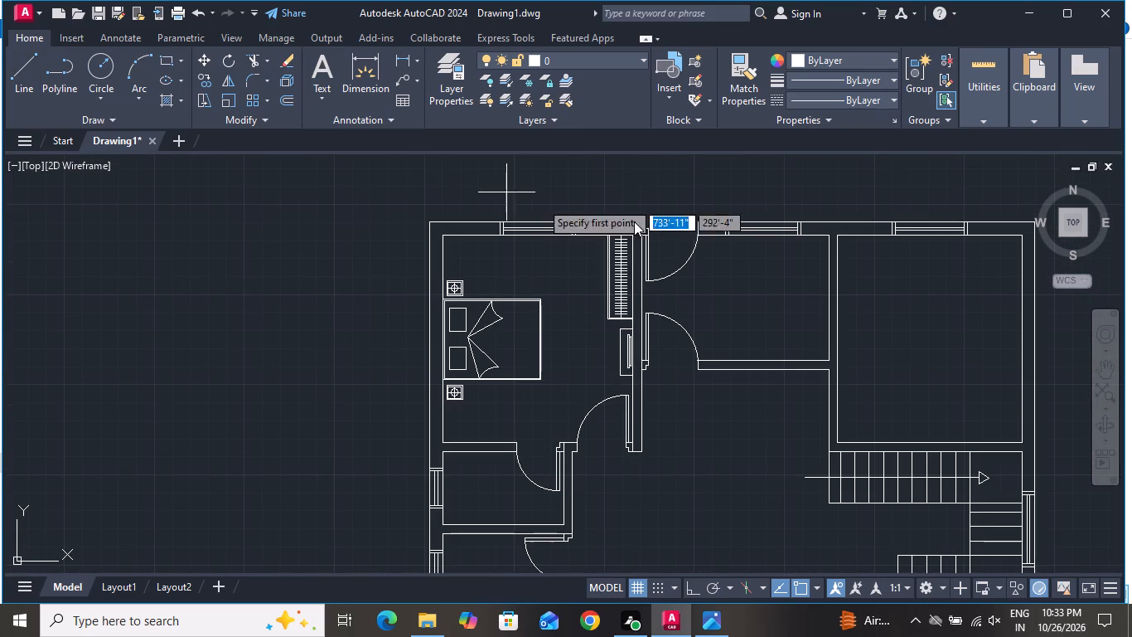
pyautogui.scroll(2, 865, 227)
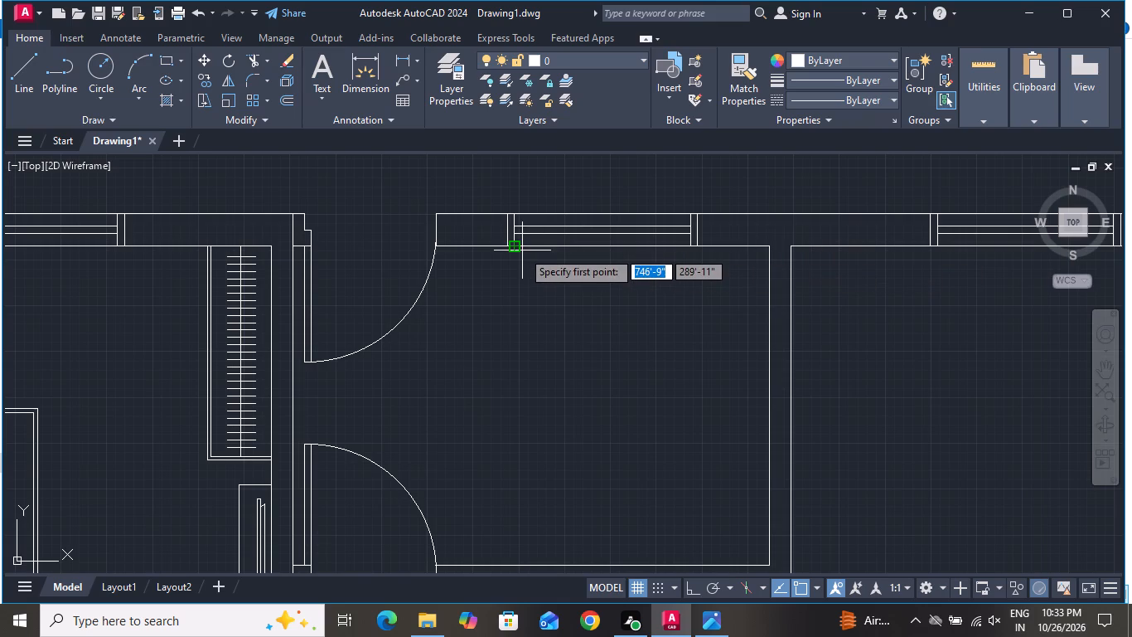
pyautogui.scroll(1, 492, 275)
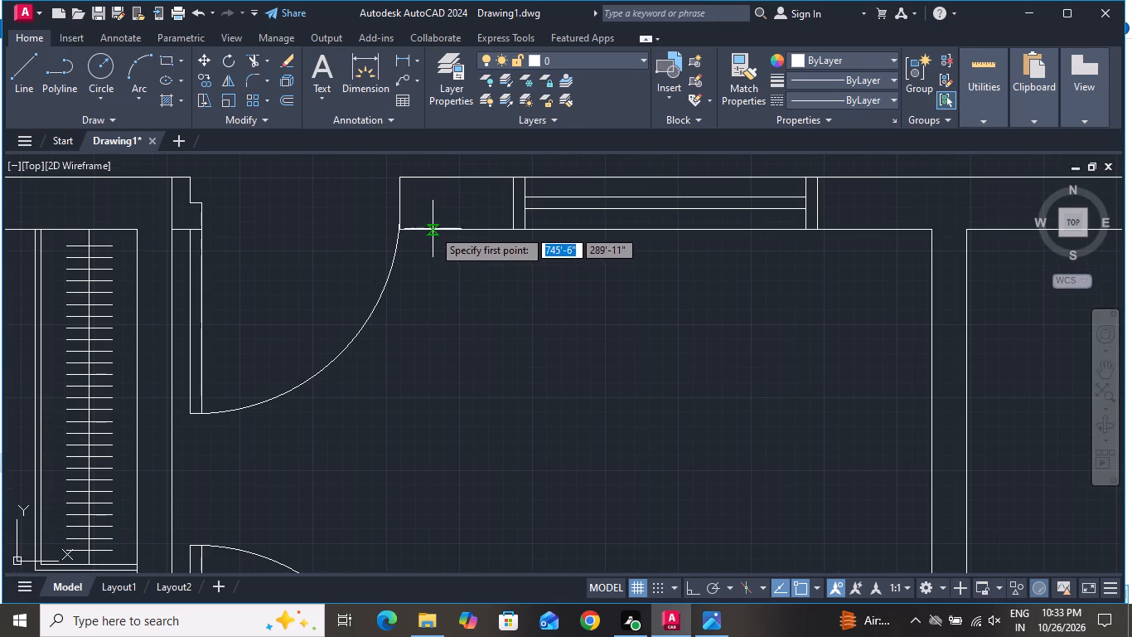
pyautogui.click(433, 229)
pyautogui.click(690, 592)
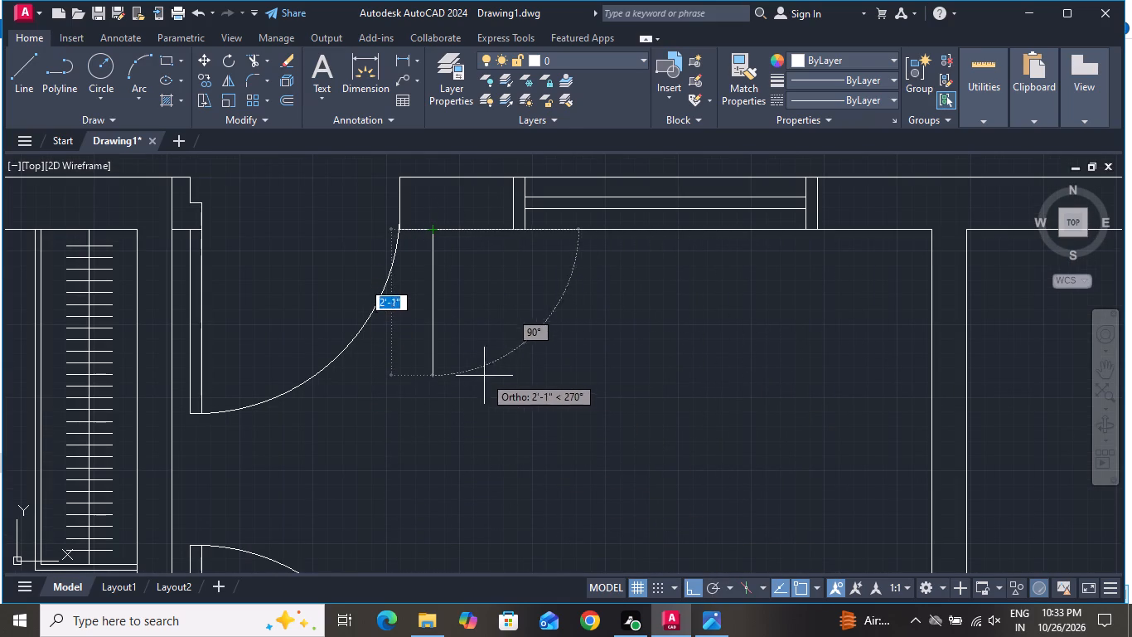
pyautogui.click(425, 366)
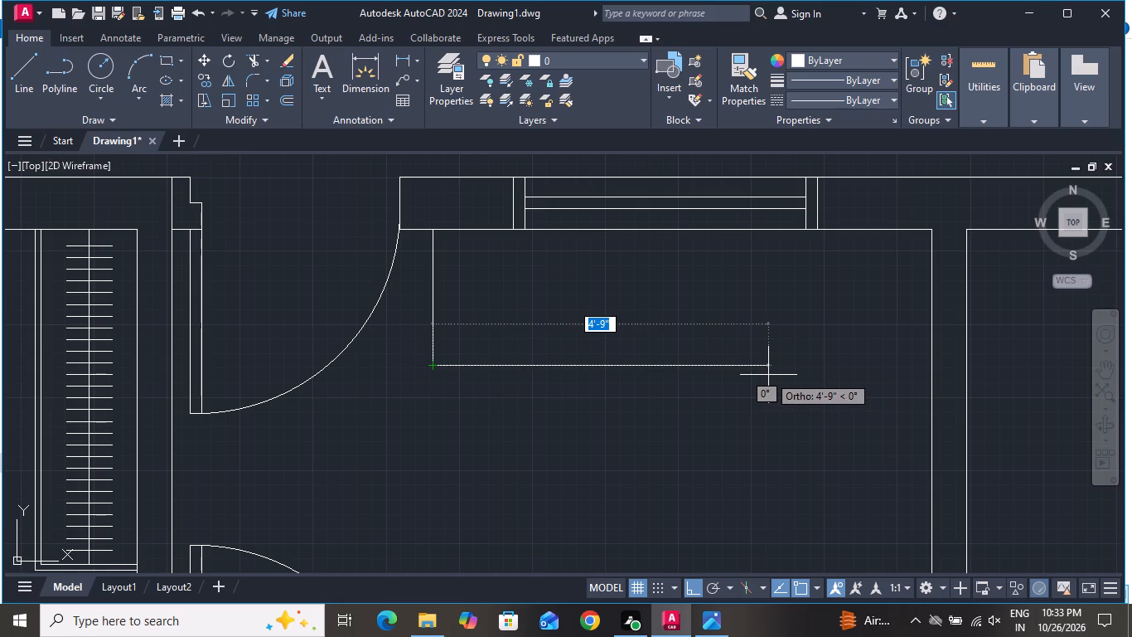
pyautogui.click(776, 357)
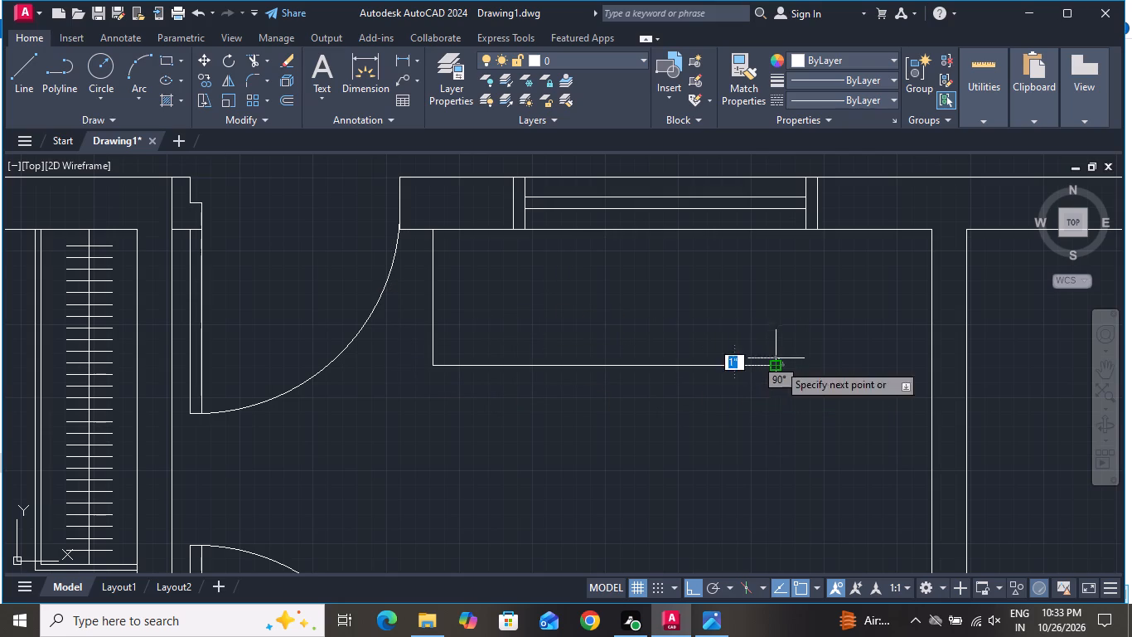
pyautogui.scroll(-3, 810, 389)
pyautogui.scroll(2, 820, 437)
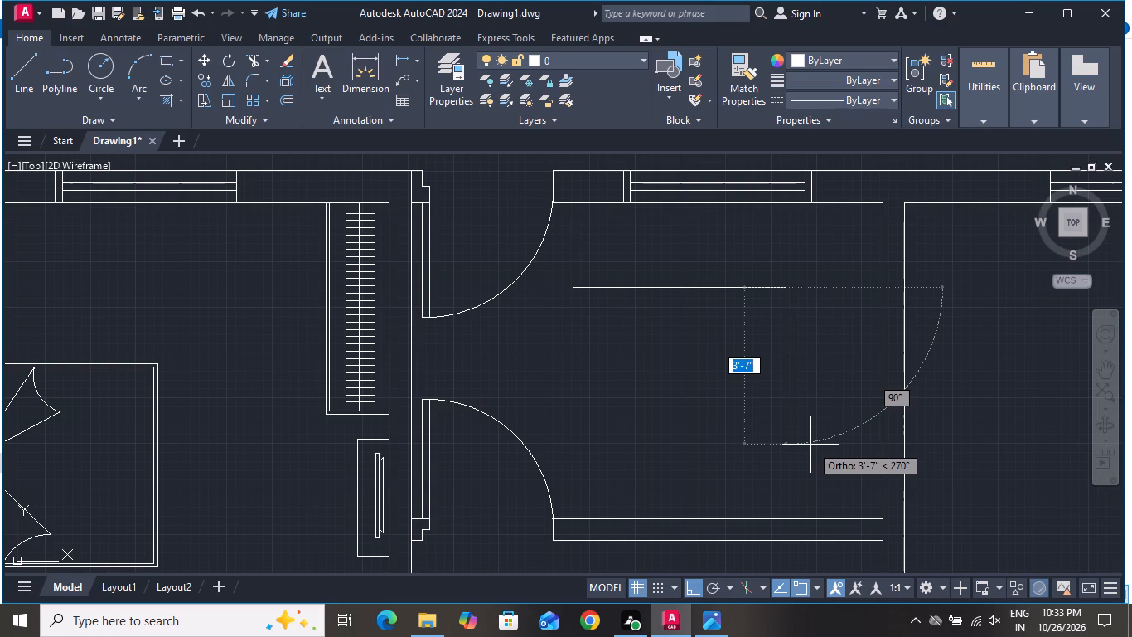
pyautogui.click(810, 445)
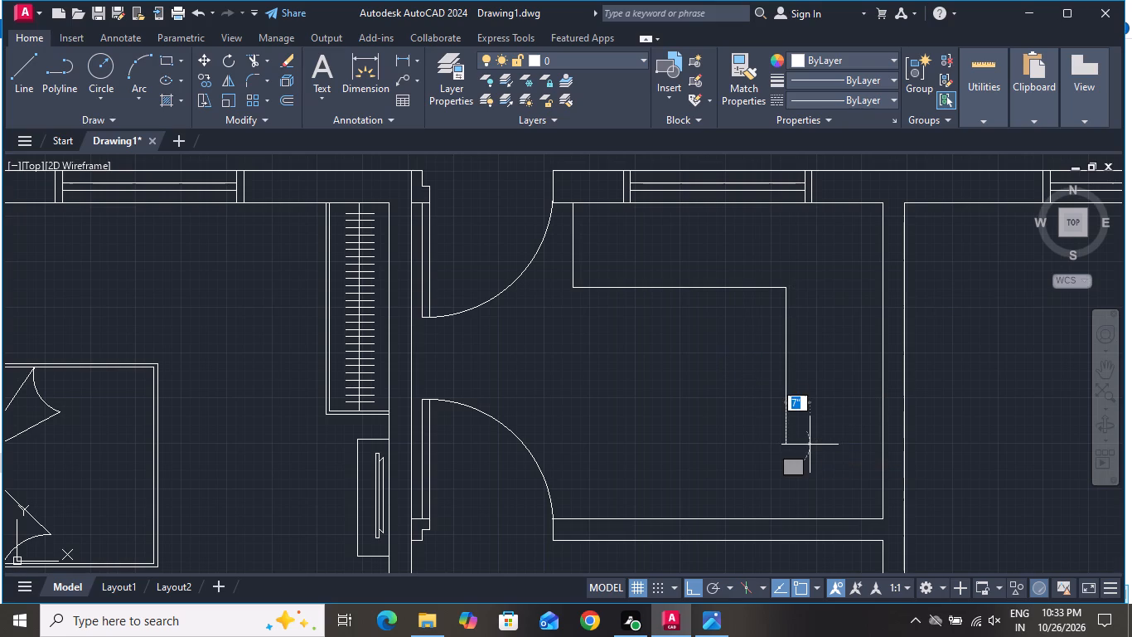
pyautogui.click(720, 445)
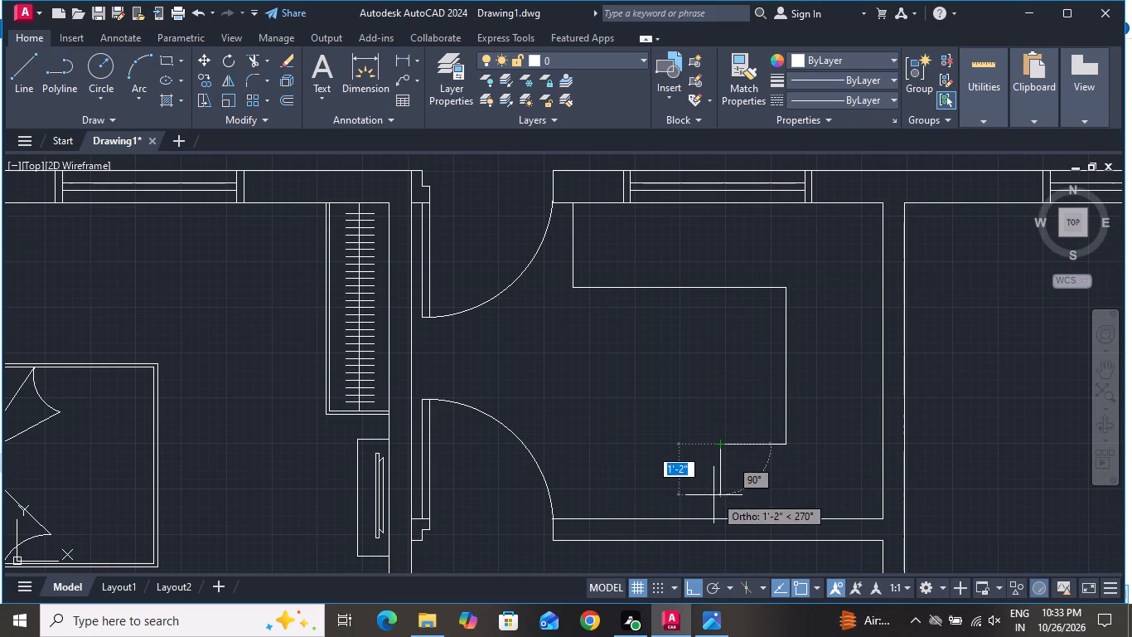
pyautogui.click(714, 517)
pyautogui.rightClick(716, 519)
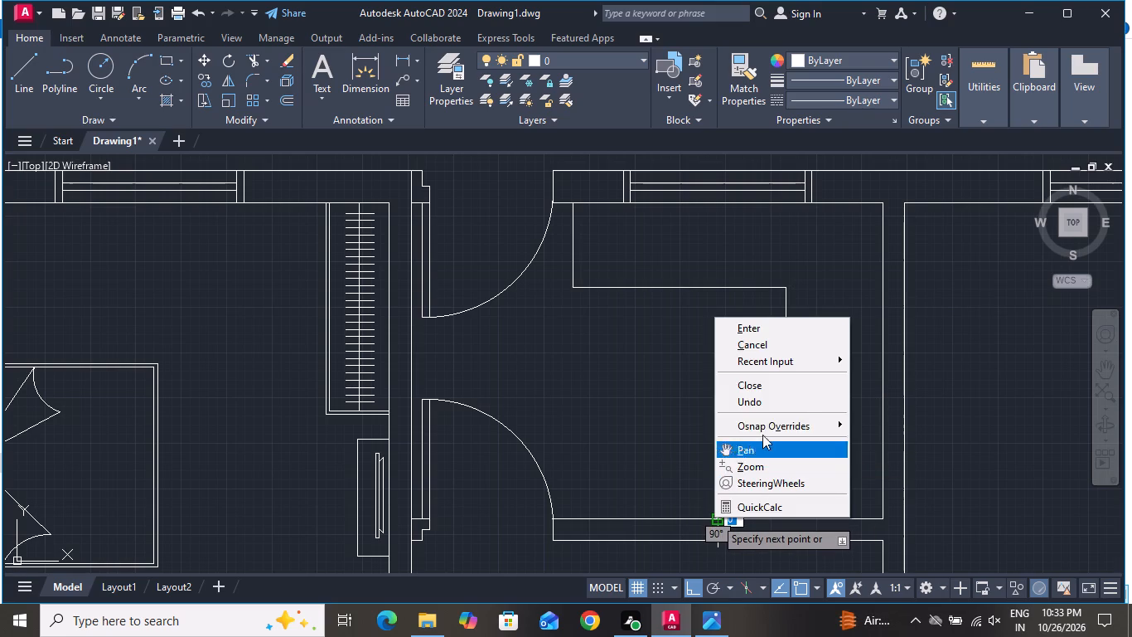
pyautogui.click(768, 344)
# Replace the counter outline's slightly slanted last segment with a straight vertical line about 1'-9" long ending on the lower wall.
pyautogui.click(739, 472)
pyautogui.click(691, 478)
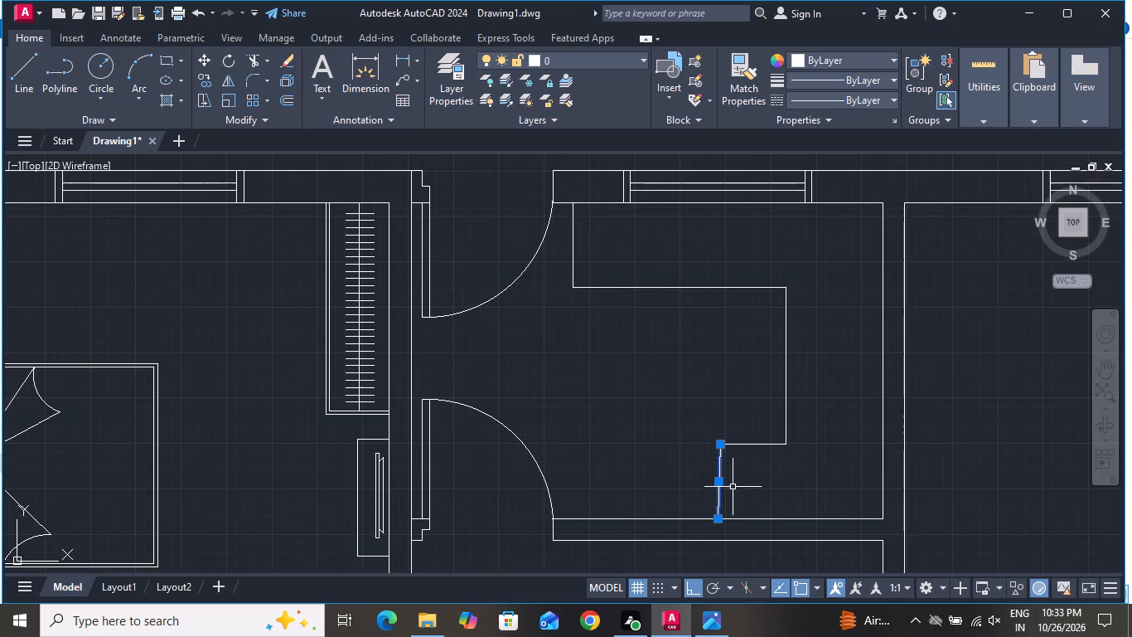
pyautogui.press('Delete')
pyautogui.click(17, 82)
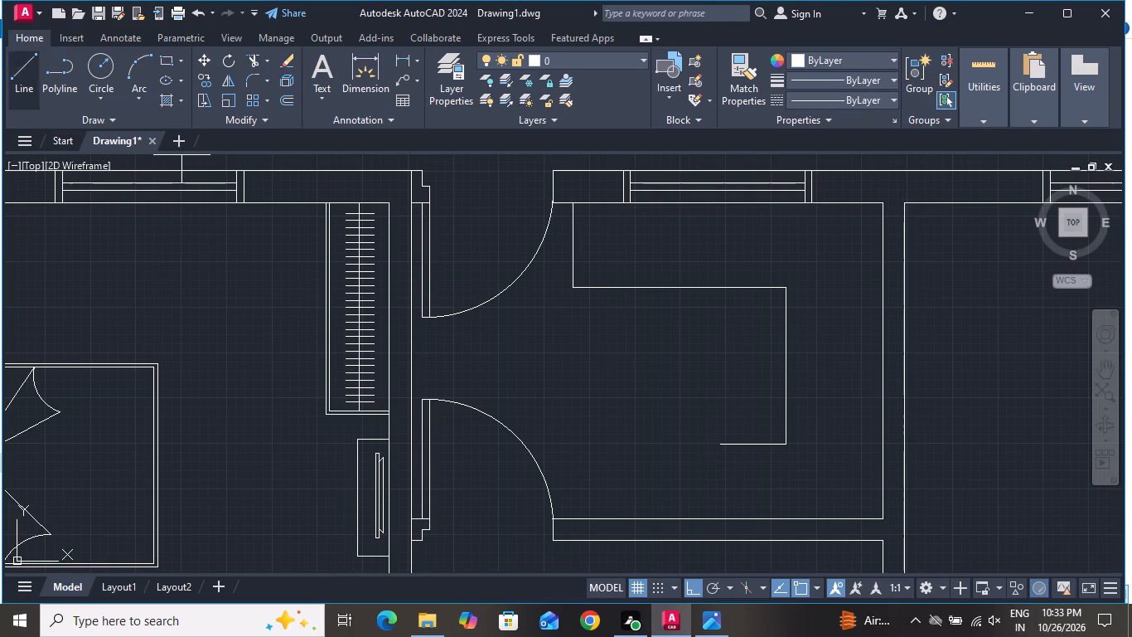
pyautogui.scroll(2, 751, 506)
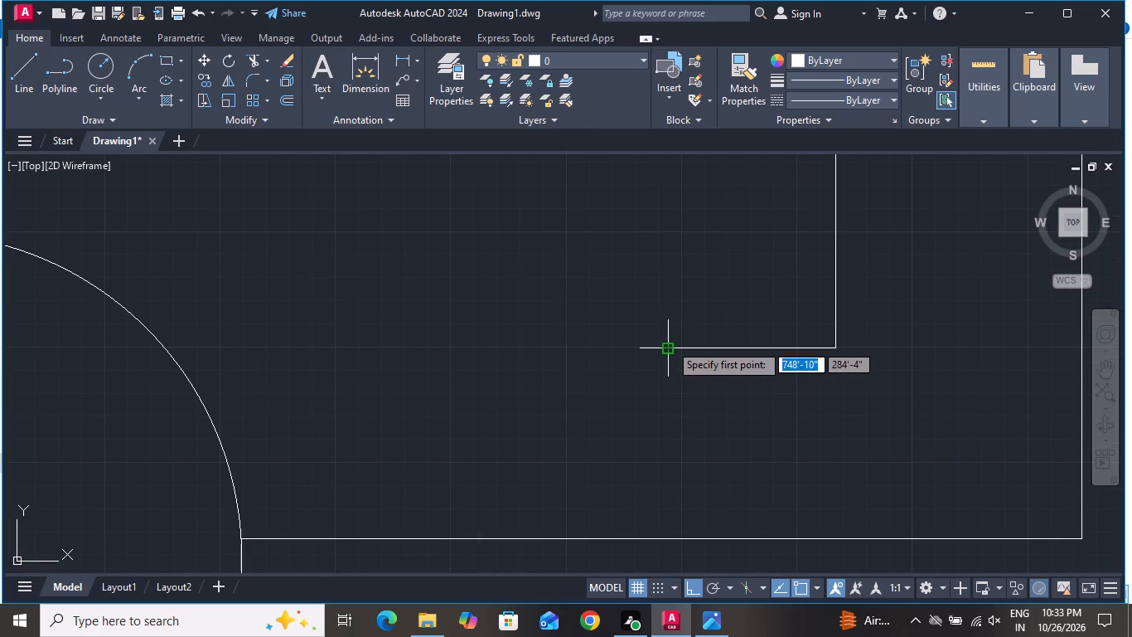
pyautogui.click(670, 343)
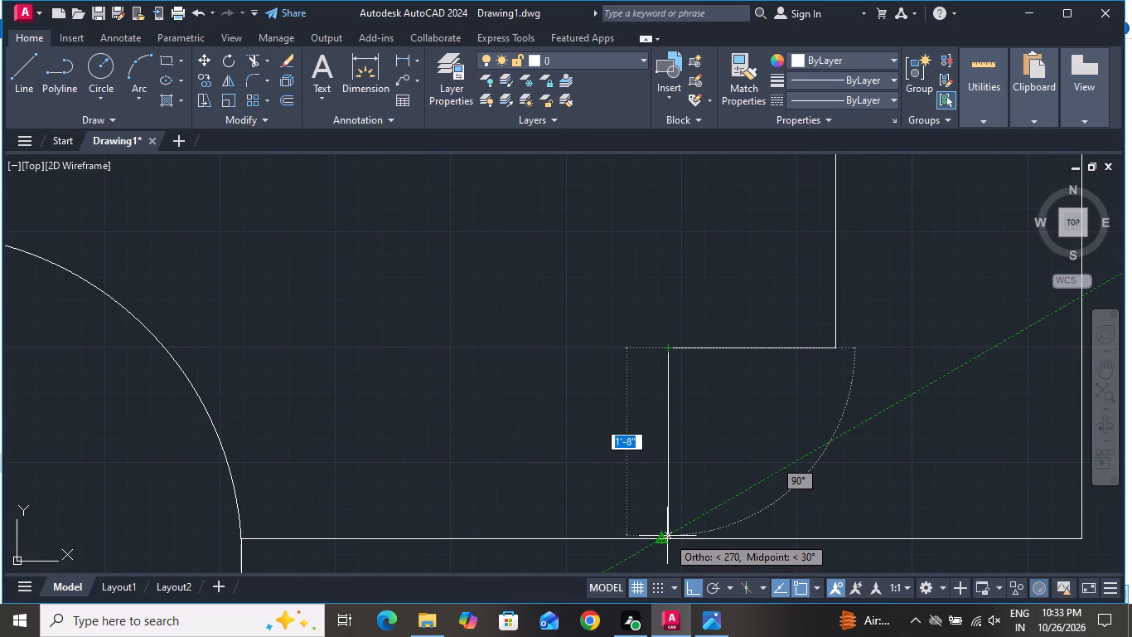
pyautogui.scroll(3, 665, 540)
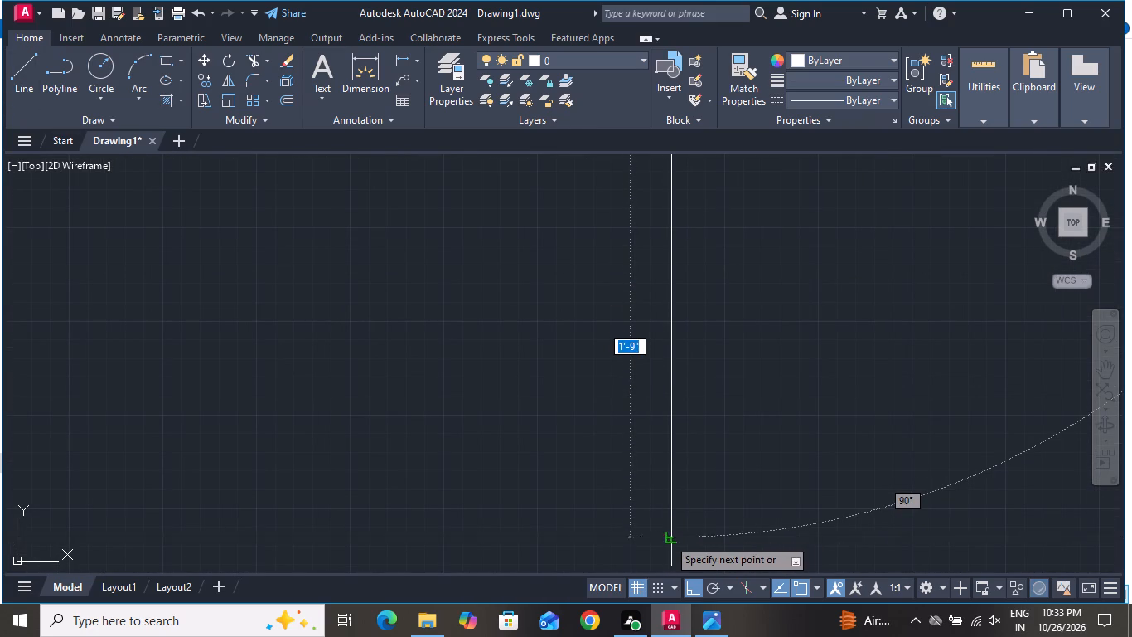
pyautogui.click(671, 536)
pyautogui.rightClick(680, 528)
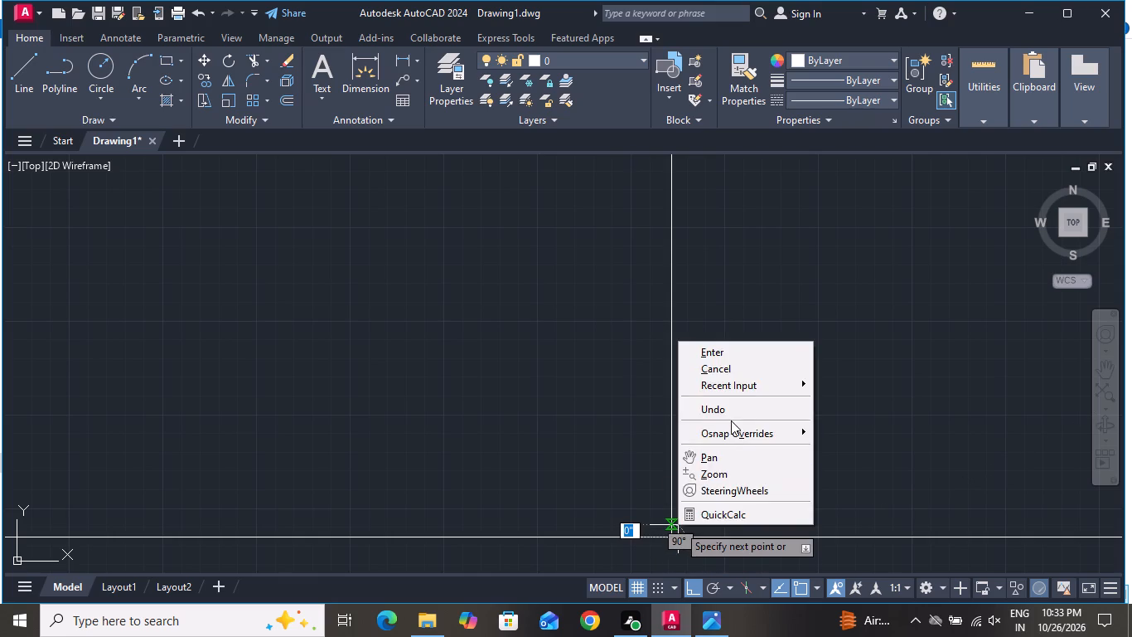
pyautogui.click(735, 365)
# Draw a rectangle about 2'-1" by 1' on the counter below the window, for the sink.
pyautogui.scroll(-3, 735, 365)
pyautogui.scroll(-1, 768, 303)
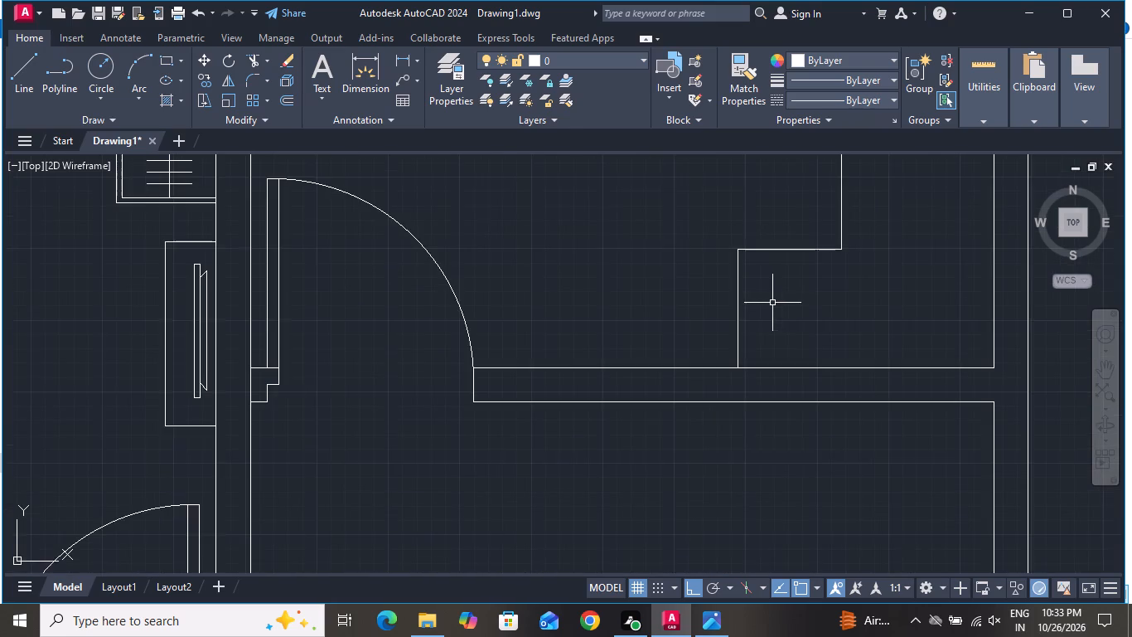
pyautogui.scroll(-3, 773, 304)
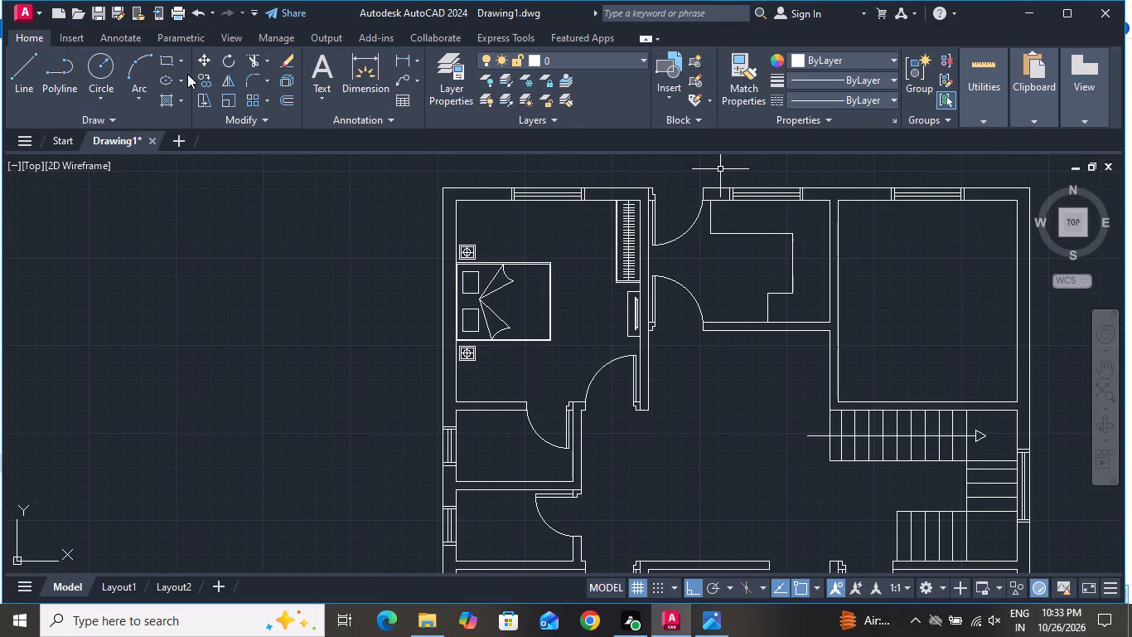
pyautogui.click(169, 55)
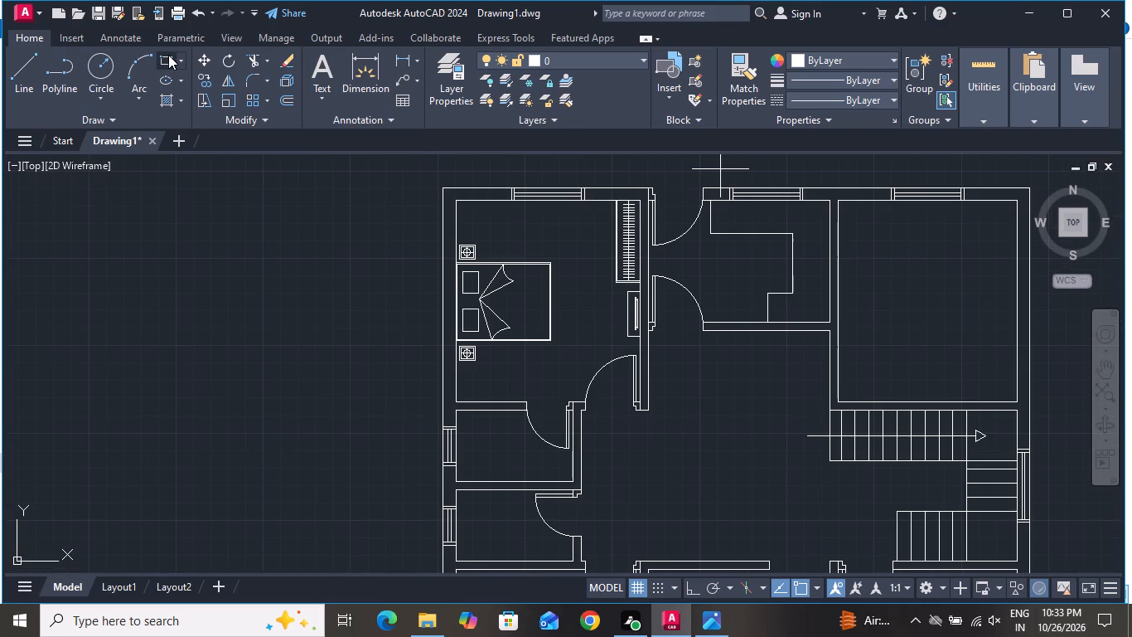
pyautogui.scroll(3, 749, 217)
pyautogui.scroll(-2, 757, 225)
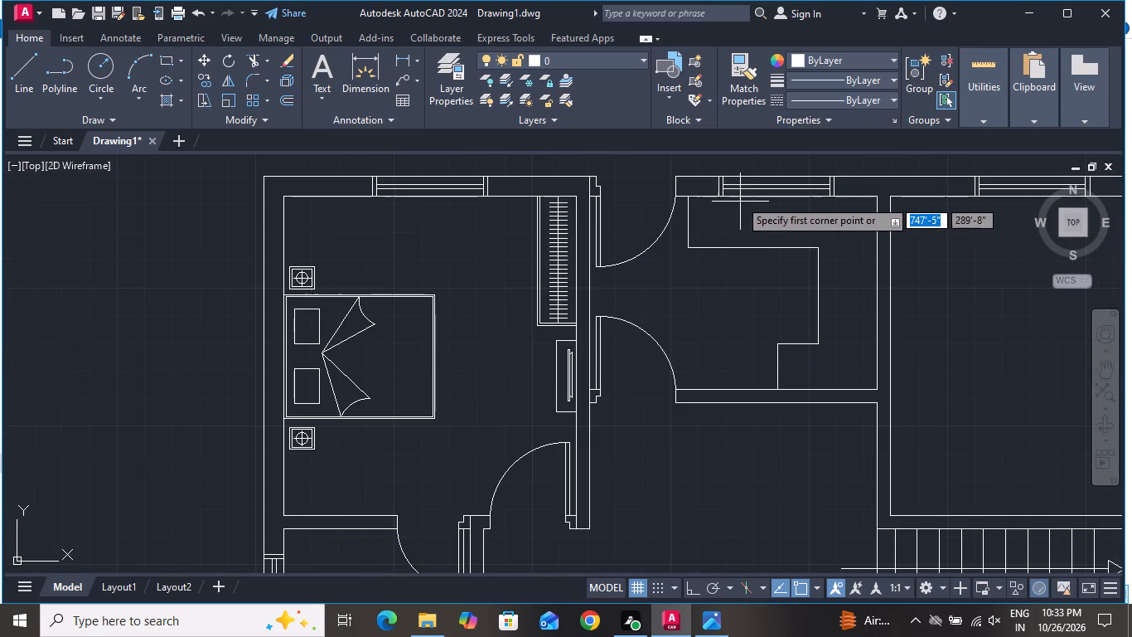
pyautogui.scroll(1, 733, 185)
pyautogui.click(717, 218)
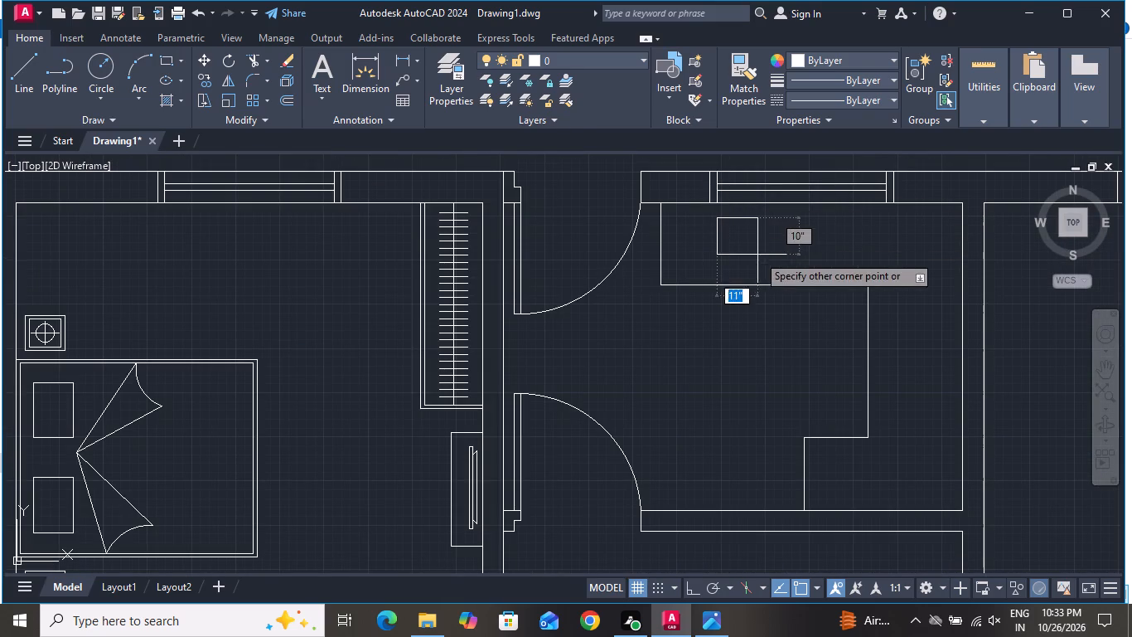
pyautogui.click(805, 263)
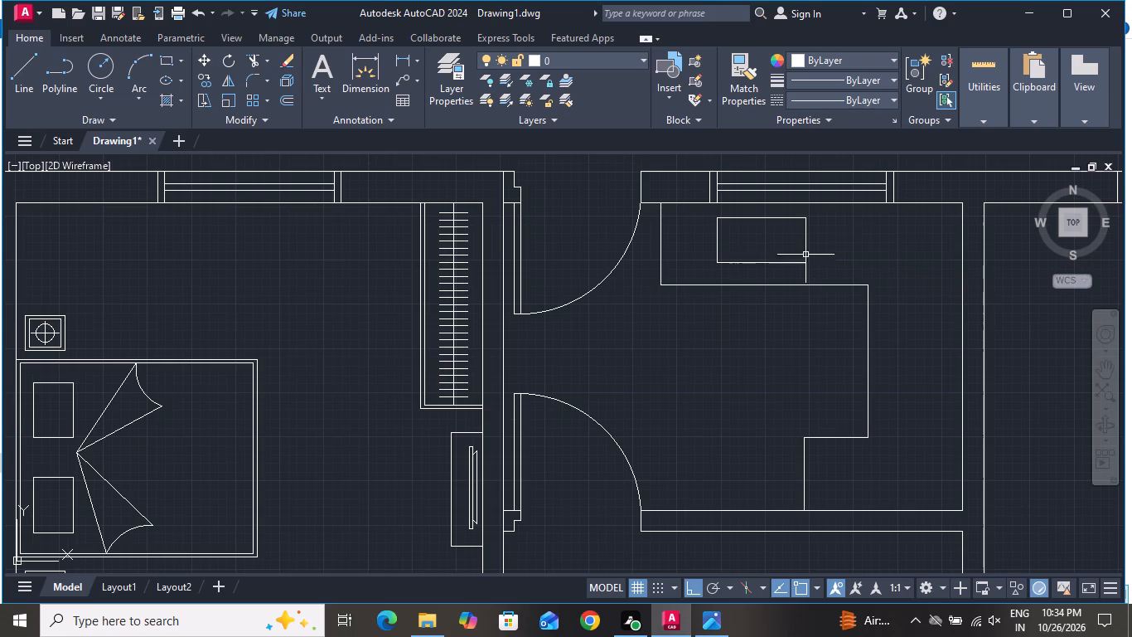
# Draw a basin rectangle about 11" by 10" inside the east half of the sink rectangle.
pyautogui.click(168, 61)
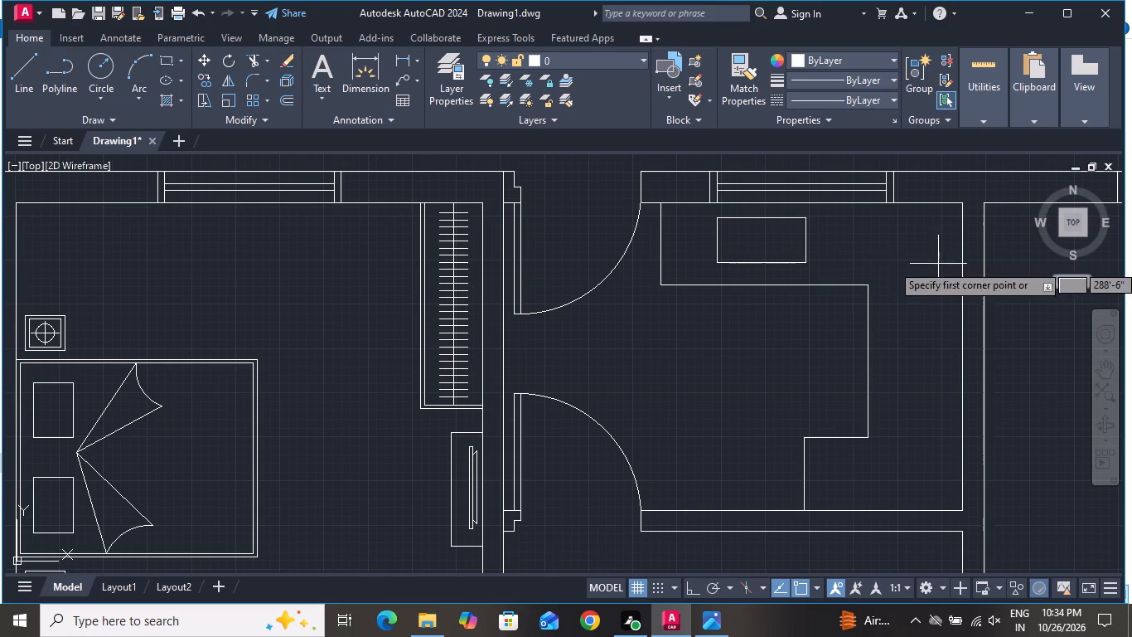
pyautogui.scroll(3, 850, 226)
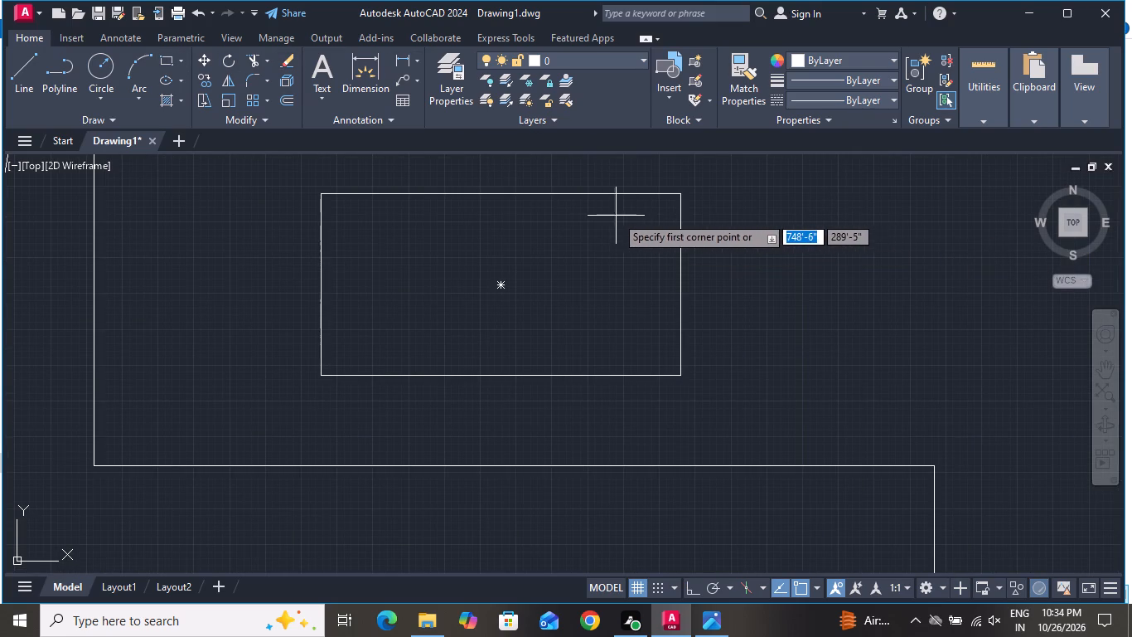
pyautogui.click(662, 211)
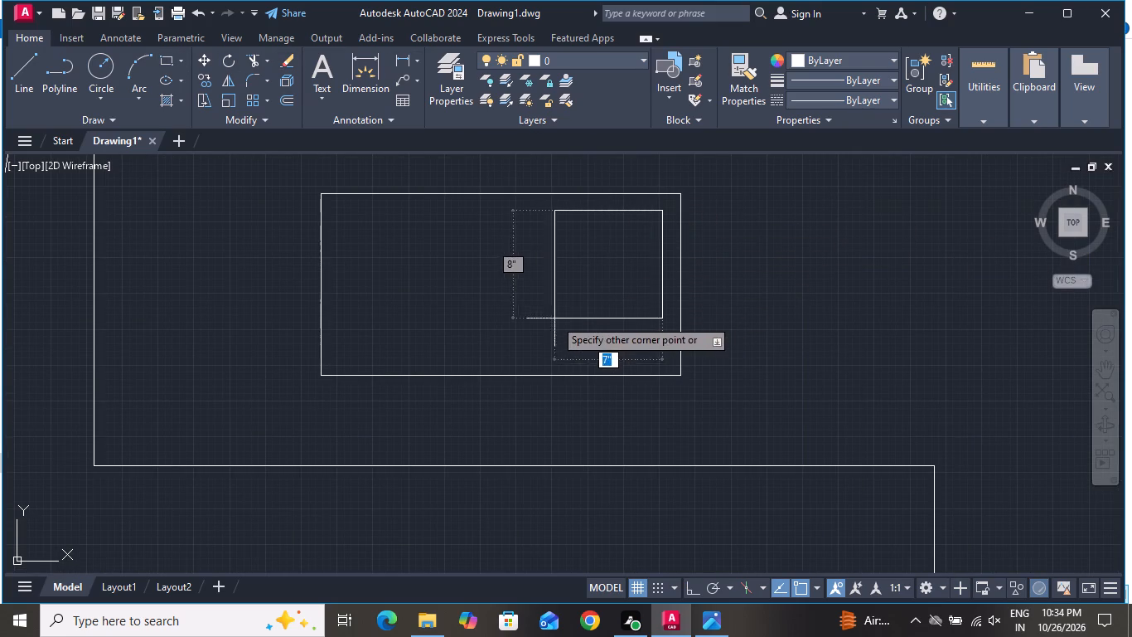
pyautogui.click(506, 358)
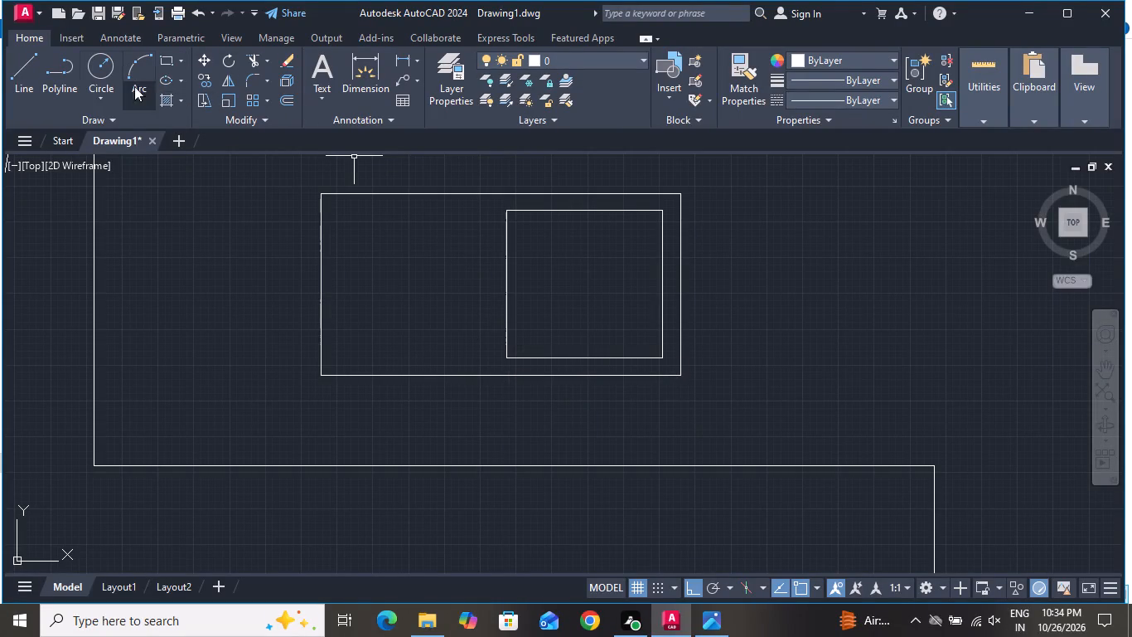
# Draw a small drain circle at the centre of the basin rectangle.
pyautogui.click(107, 80)
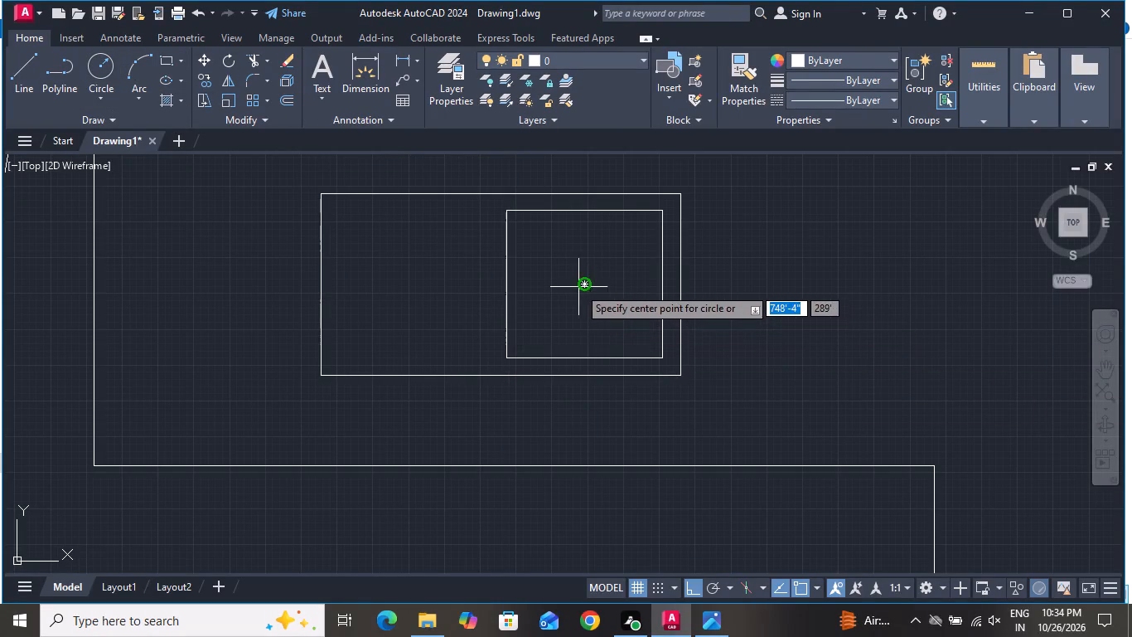
pyautogui.click(578, 287)
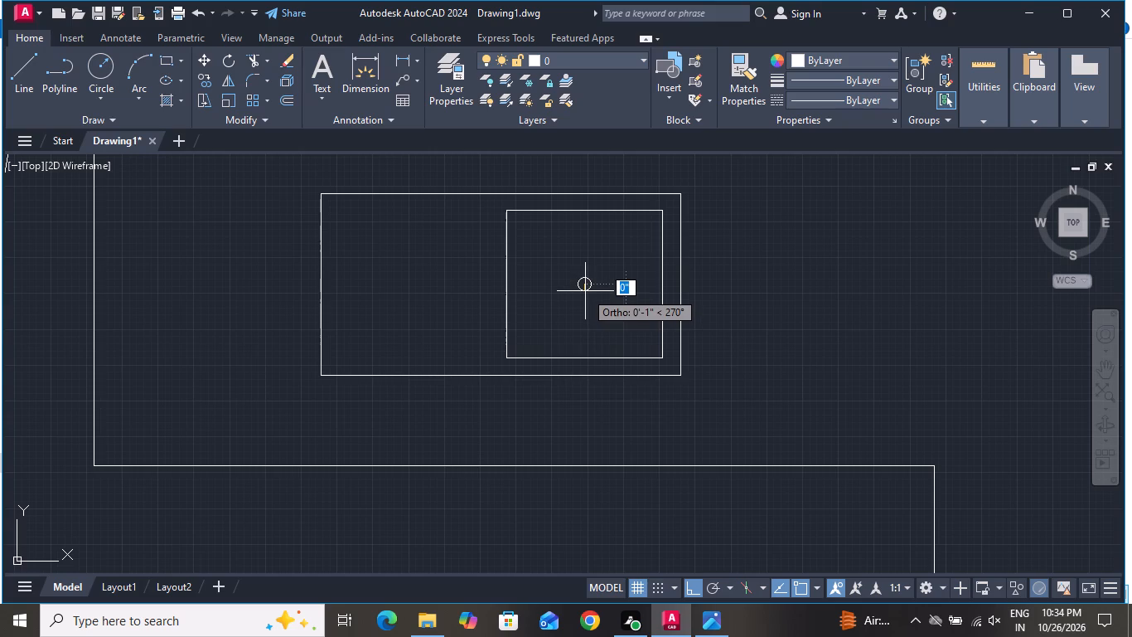
pyautogui.click(585, 291)
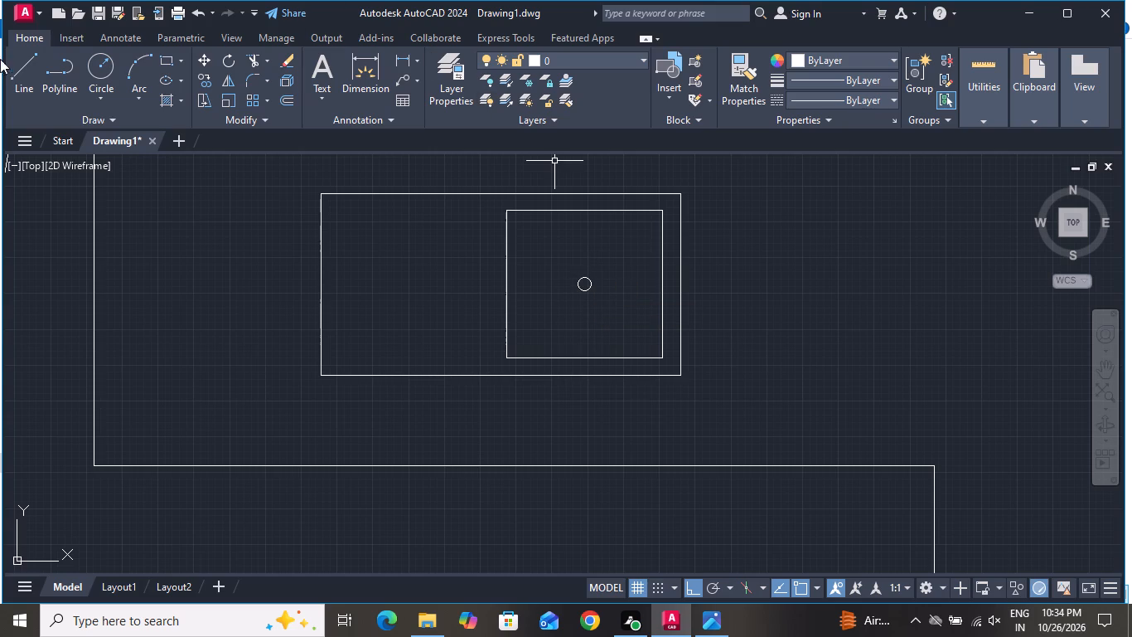
# Draw a thin strip rectangle about 11" long in the sink's west half, level with the basin's top edge and ending at the basin.
pyautogui.click(167, 62)
pyautogui.scroll(1, 486, 251)
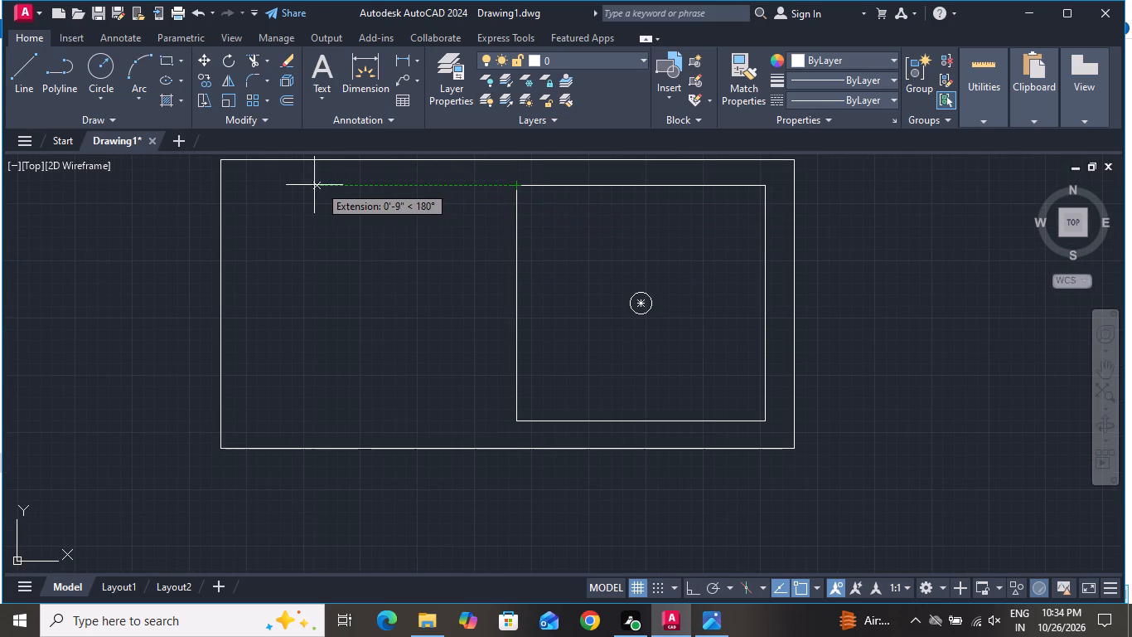
pyautogui.click(266, 184)
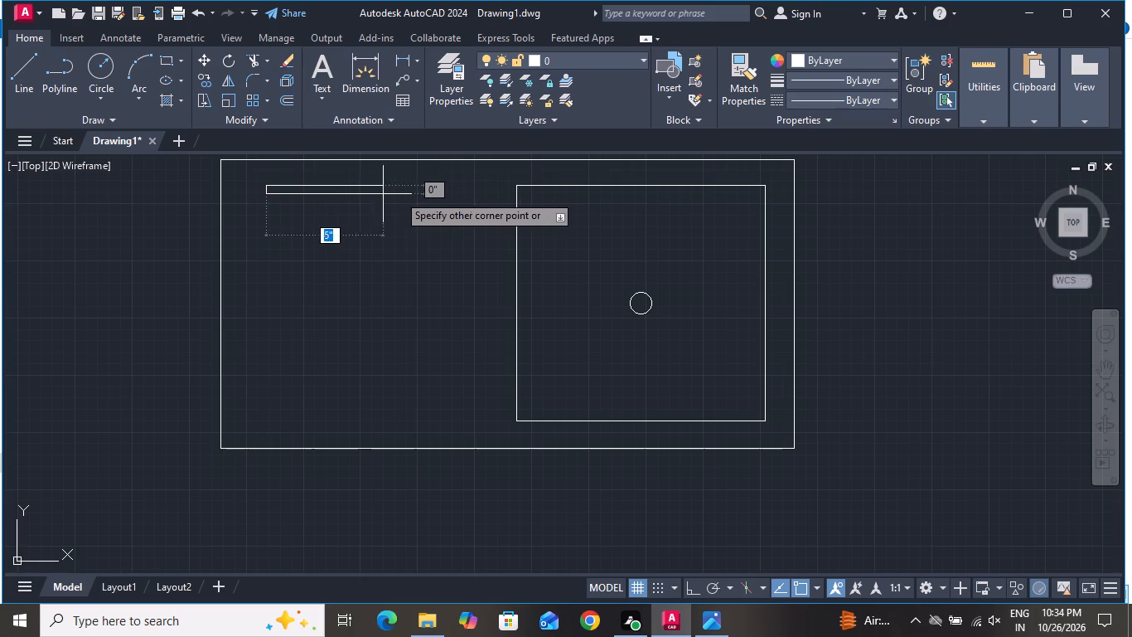
pyautogui.click(516, 197)
# Copy the thin strip repeatedly downward, edge to edge, to cover the upper half of the sink's drainboard area.
pyautogui.click(477, 174)
pyautogui.click(424, 233)
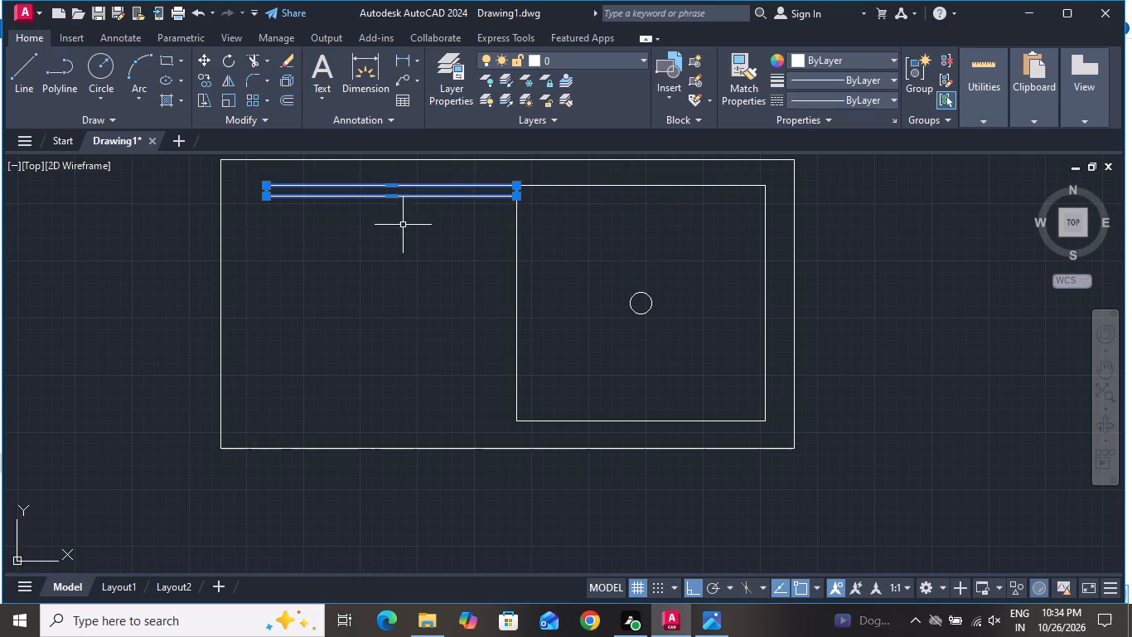
pyautogui.click(208, 85)
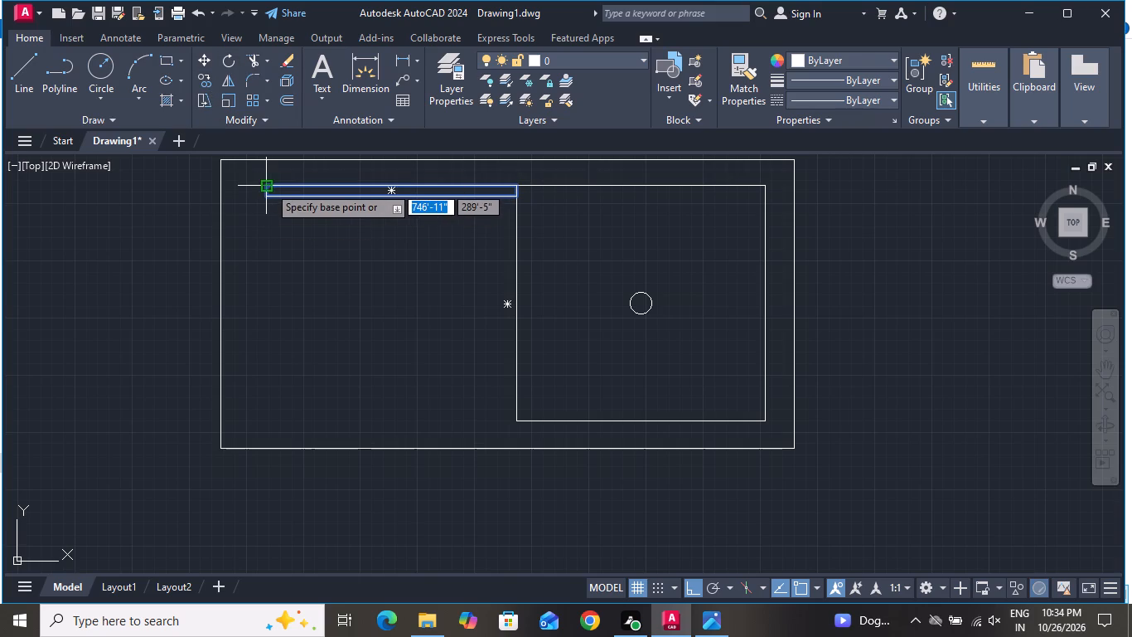
pyautogui.click(268, 186)
pyautogui.click(267, 200)
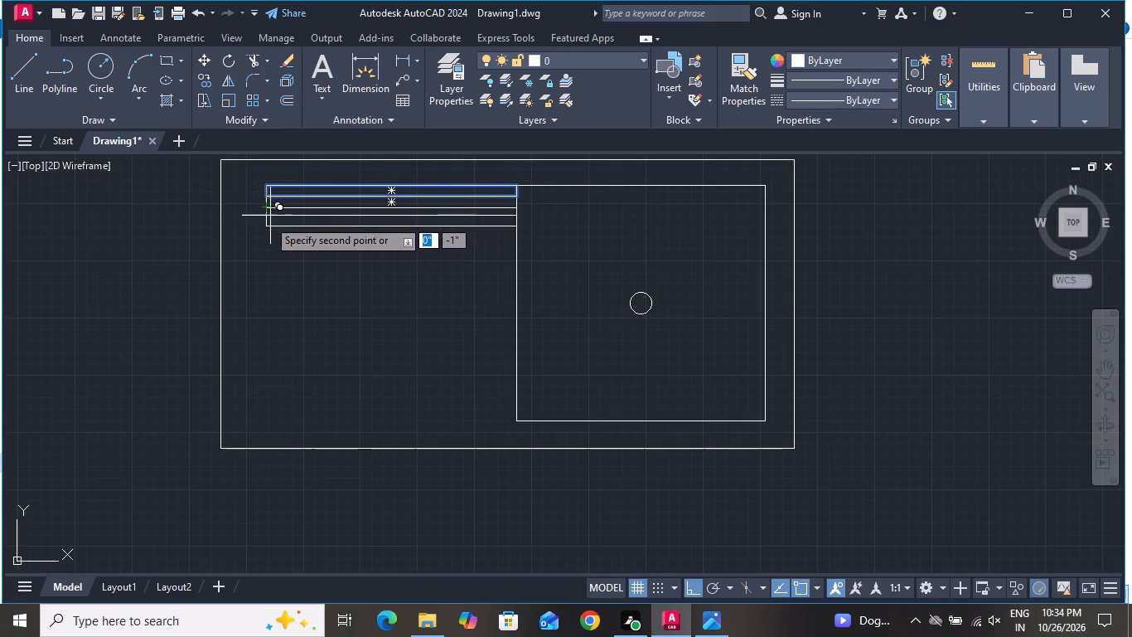
pyautogui.scroll(3, 267, 225)
pyautogui.scroll(-2, 267, 201)
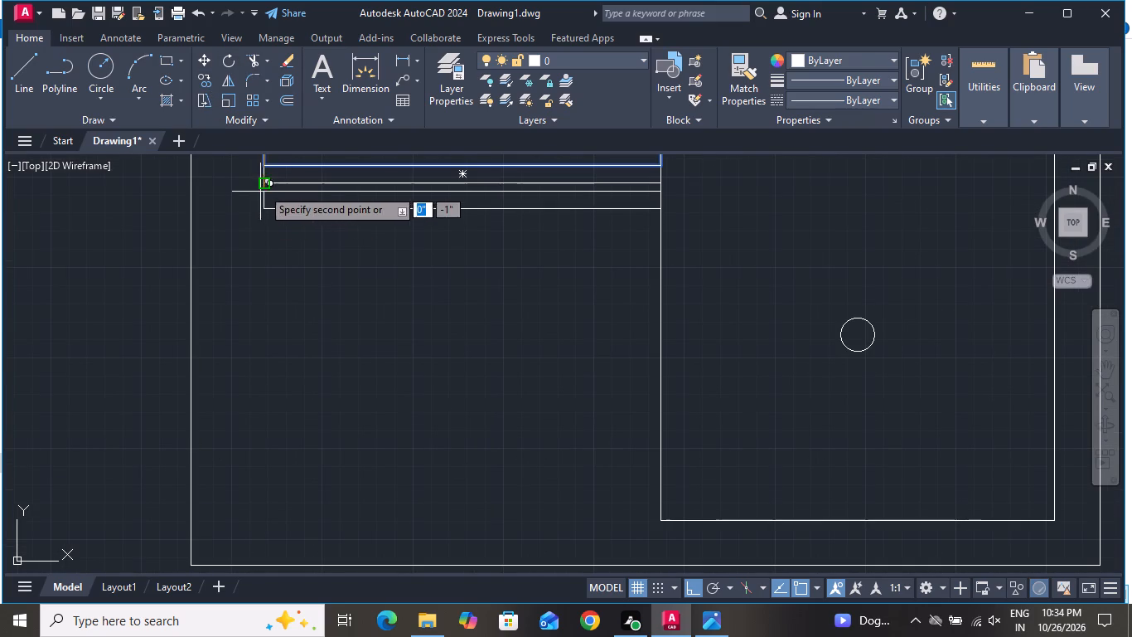
pyautogui.click(265, 186)
pyautogui.click(259, 202)
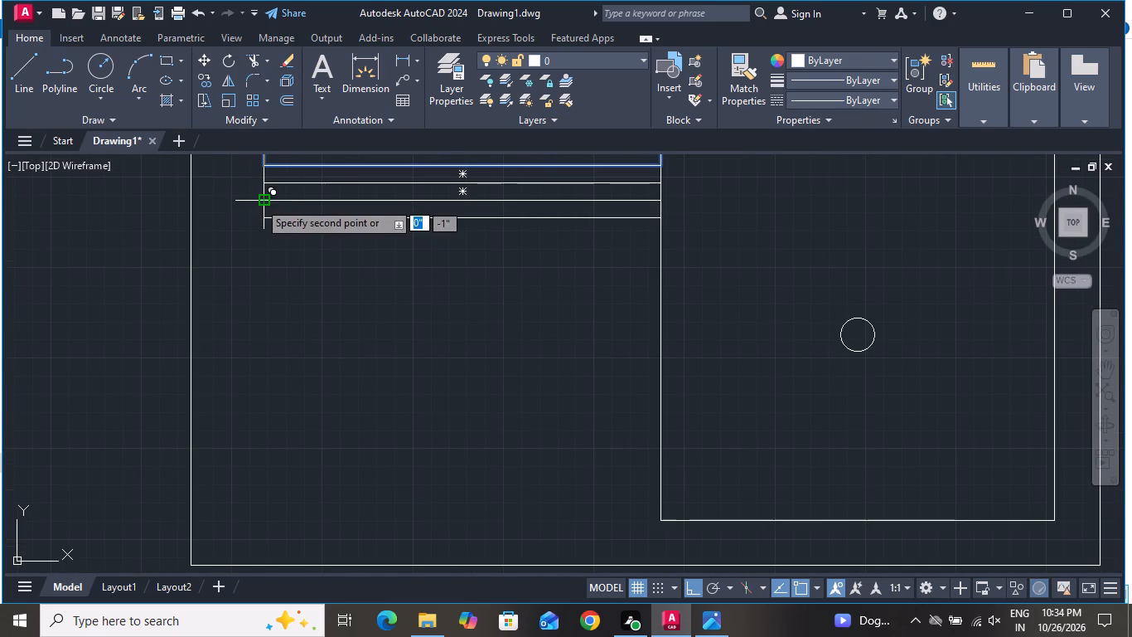
pyautogui.click(263, 222)
pyautogui.click(263, 239)
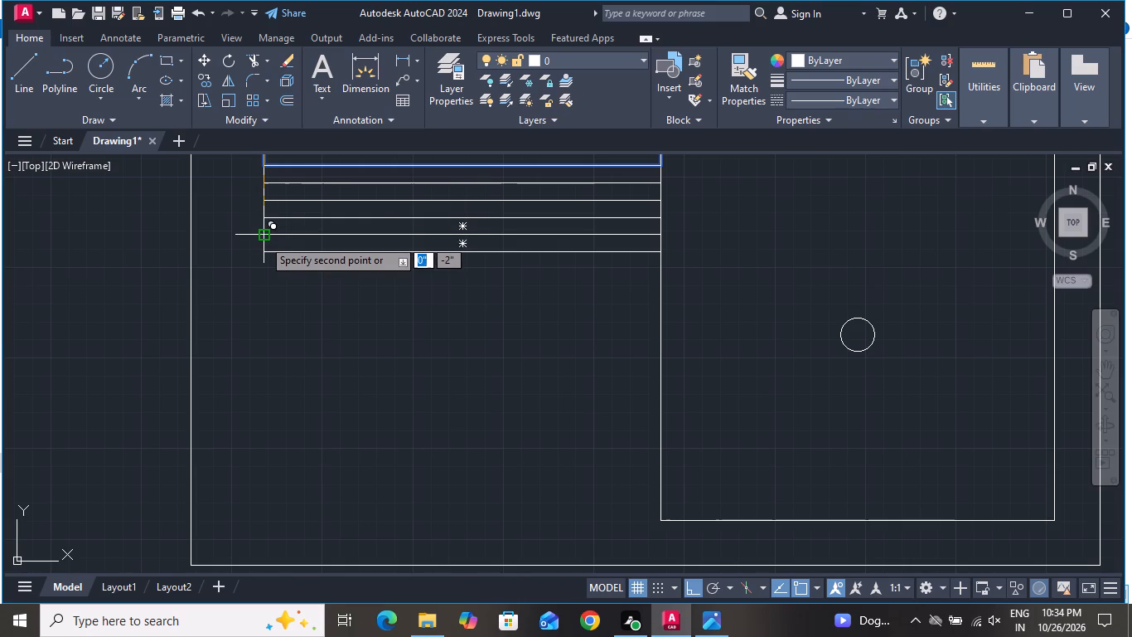
pyautogui.click(261, 253)
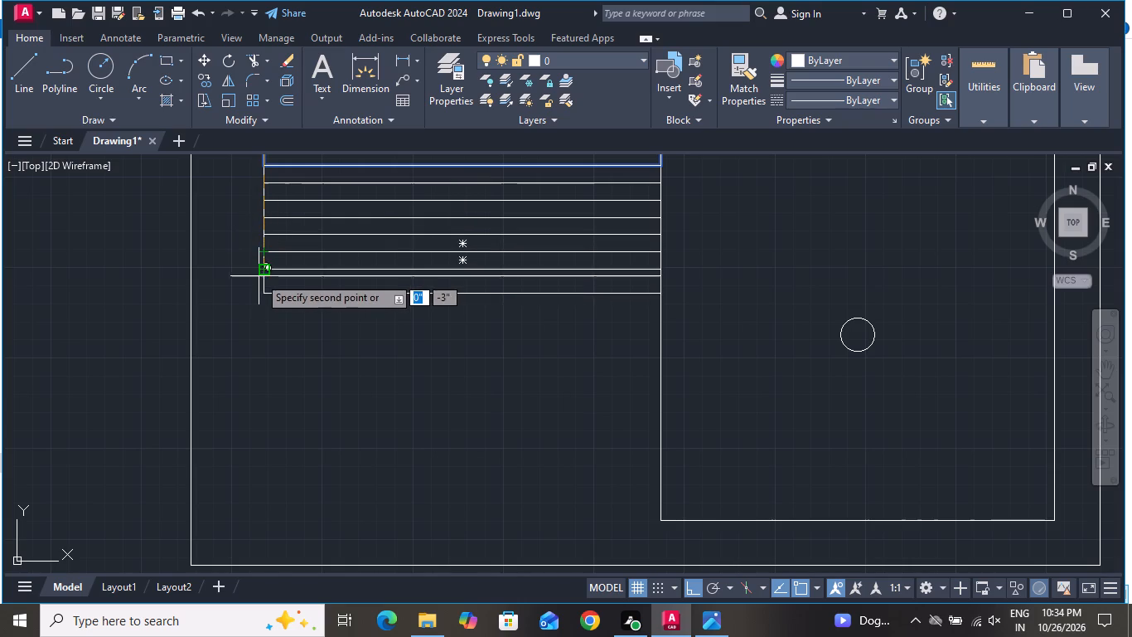
pyautogui.click(263, 267)
pyautogui.click(263, 286)
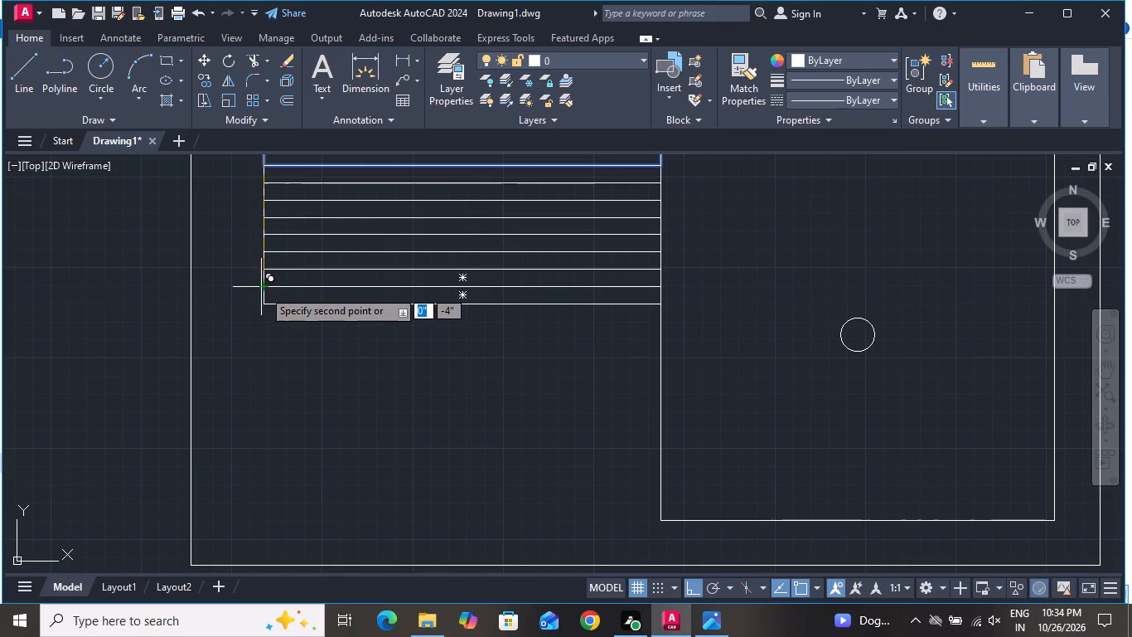
pyautogui.click(264, 304)
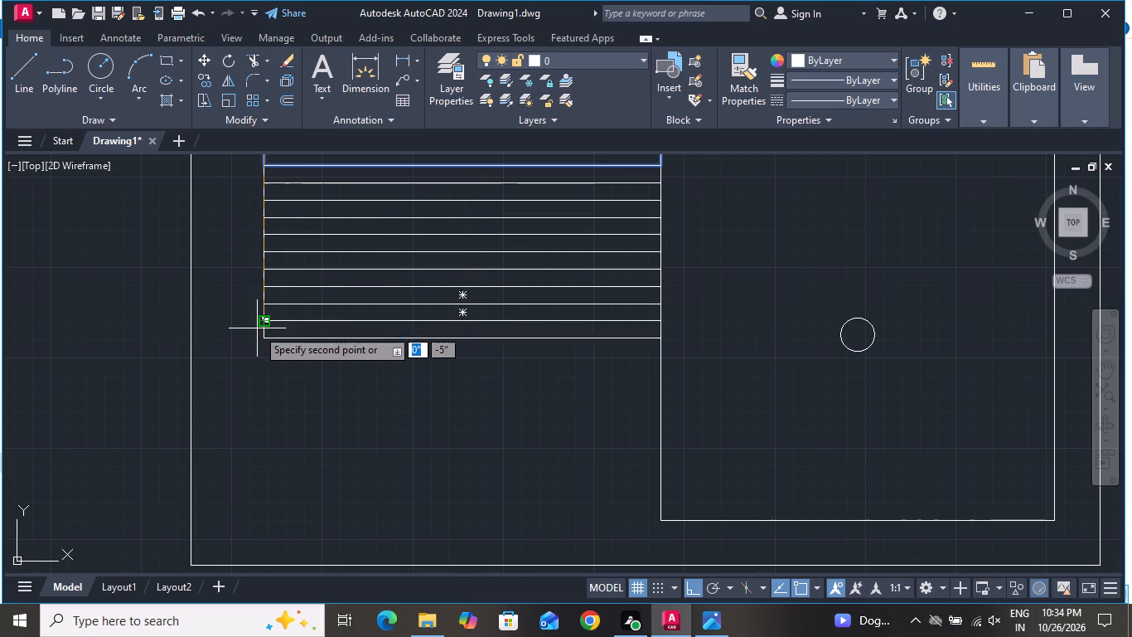
pyautogui.click(261, 326)
# Continue placing the strip copies downward edge to edge until they nearly reach the level of the basin's lower edge.
pyautogui.click(262, 338)
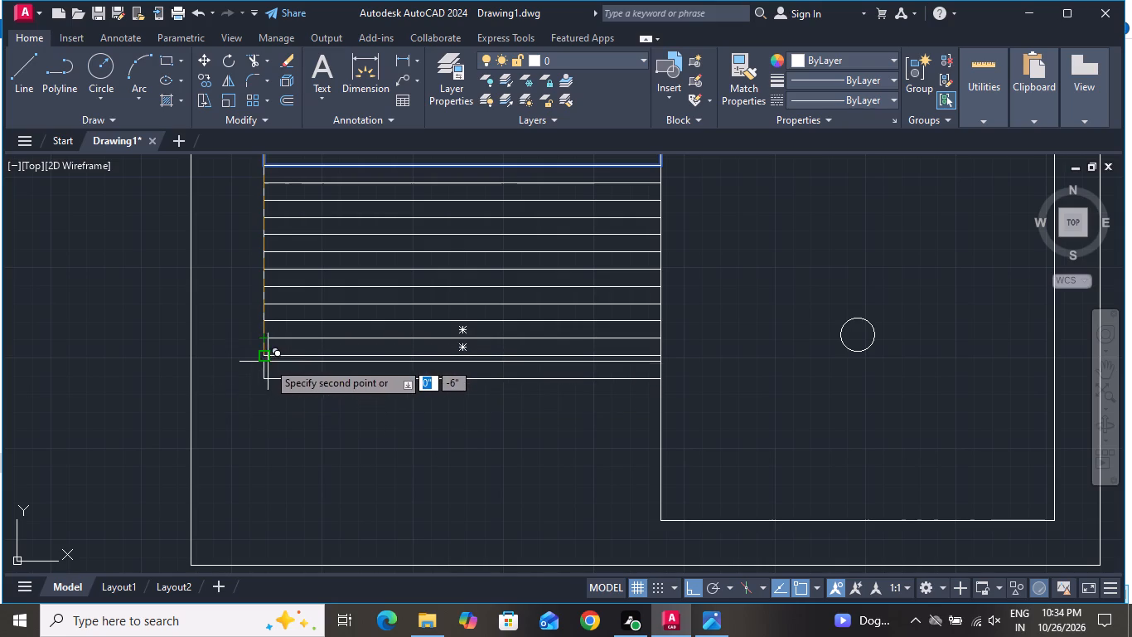
pyautogui.click(266, 357)
pyautogui.click(266, 370)
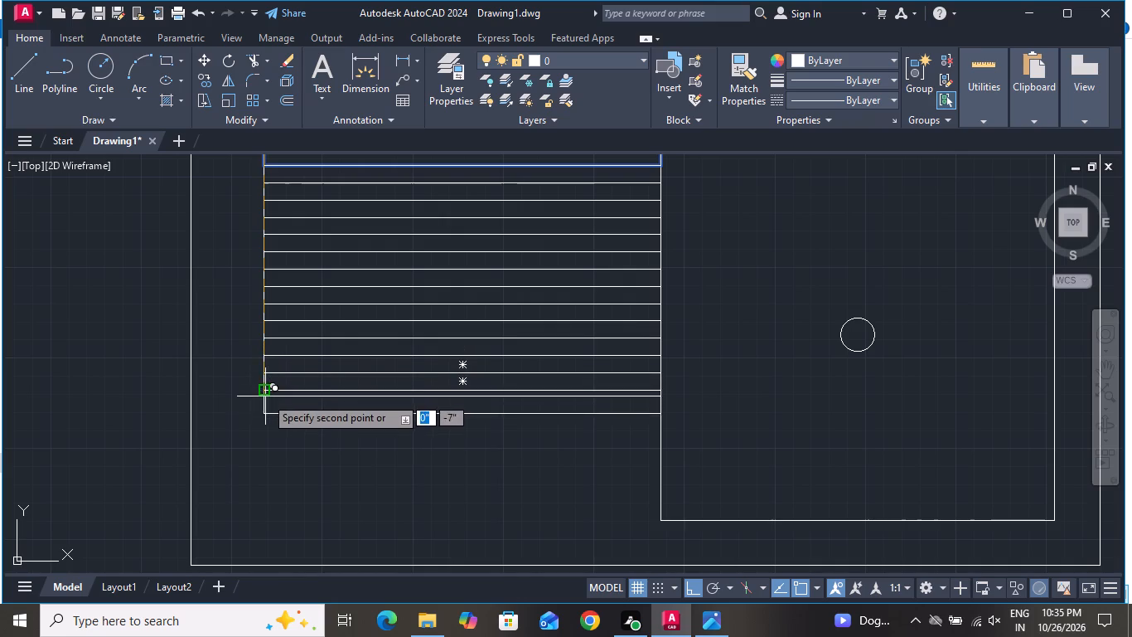
pyautogui.click(264, 390)
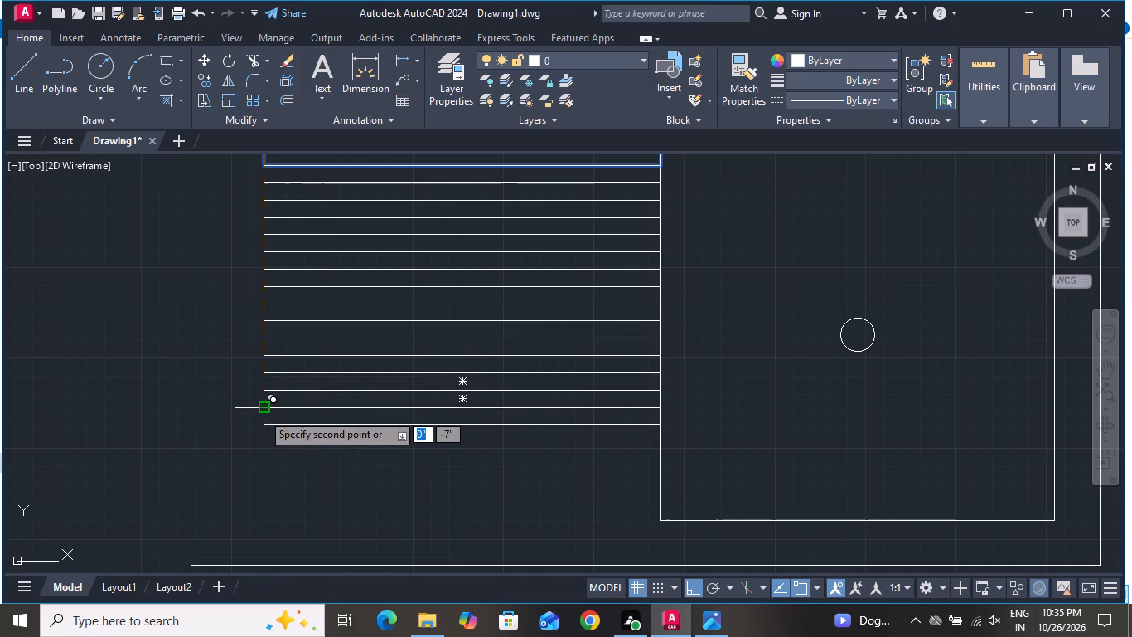
pyautogui.click(262, 413)
pyautogui.click(261, 426)
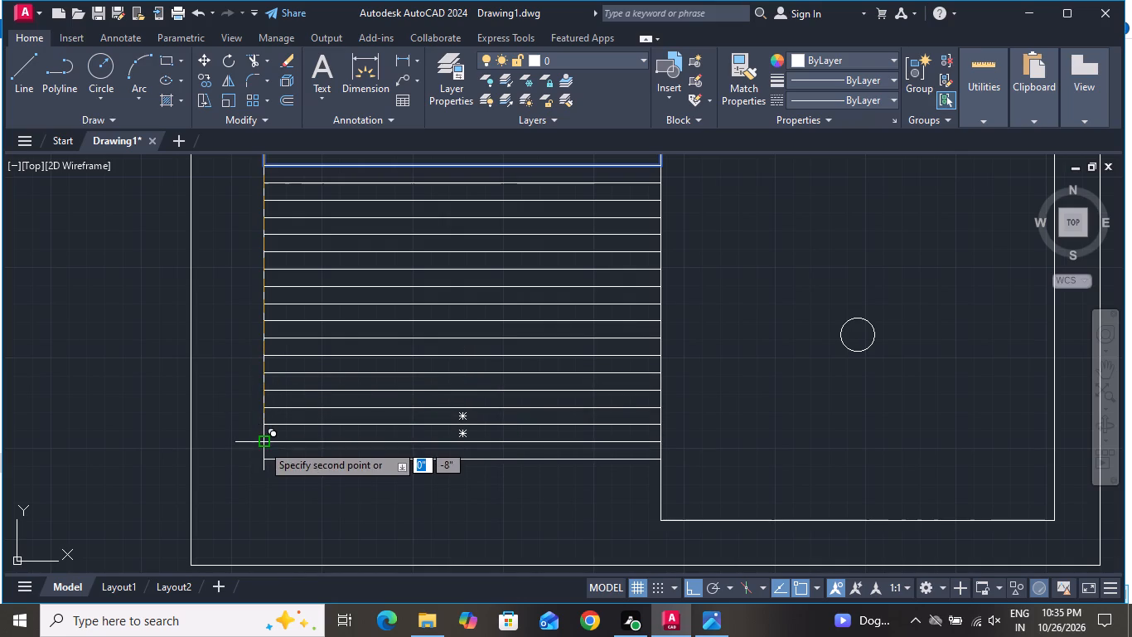
pyautogui.click(262, 444)
pyautogui.click(261, 460)
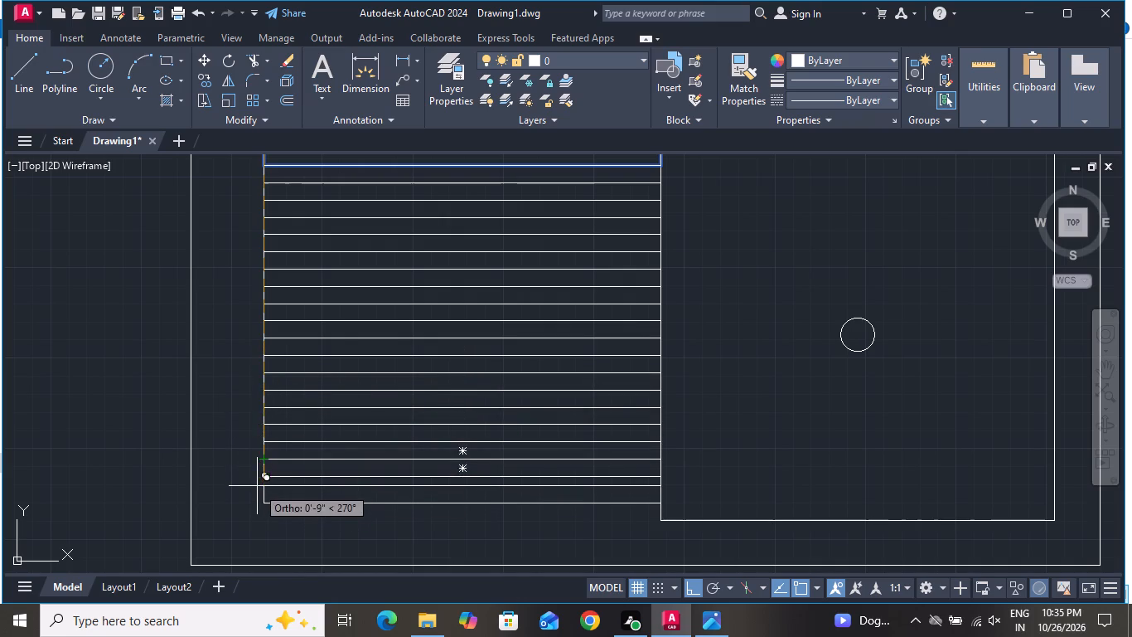
pyautogui.click(259, 479)
pyautogui.scroll(-1, 275, 456)
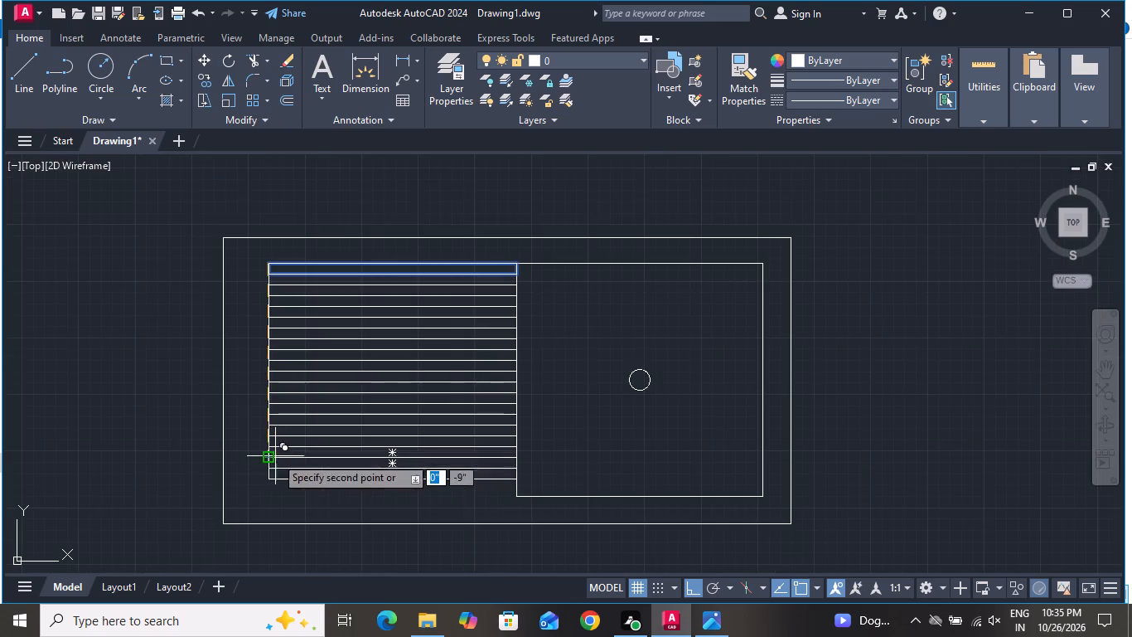
pyautogui.scroll(3, 266, 485)
pyautogui.click(273, 470)
pyautogui.scroll(-2, 266, 481)
pyautogui.rightClick(595, 375)
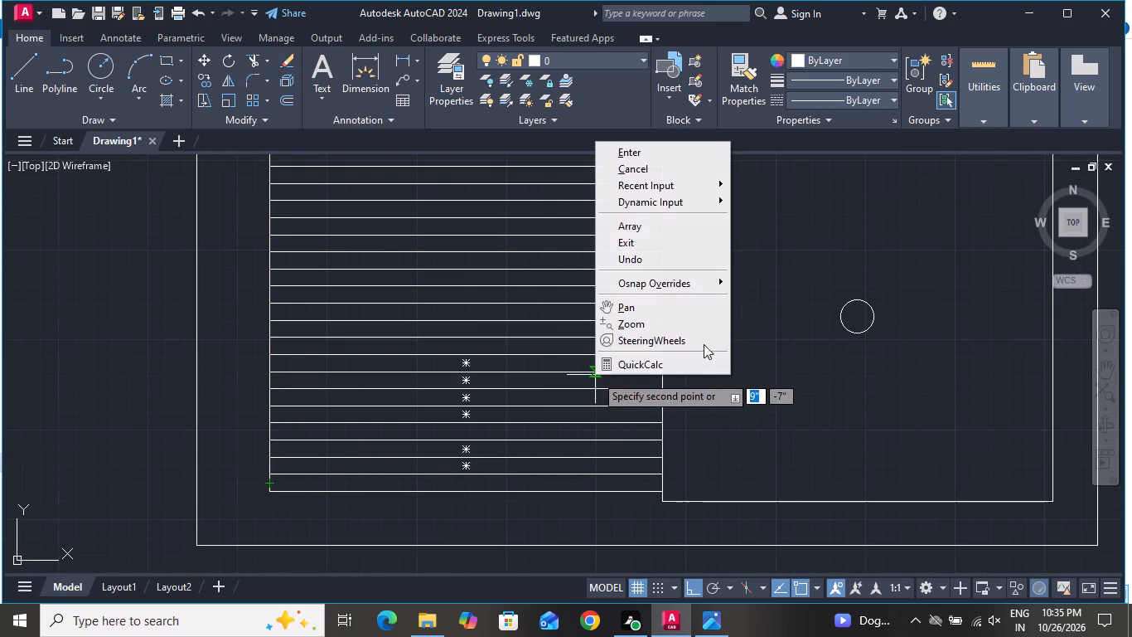
pyautogui.click(675, 170)
# Copy the lowest drainboard strip once more directly below itself to close the gap at the basin's lower edge.
pyautogui.scroll(-3, 709, 311)
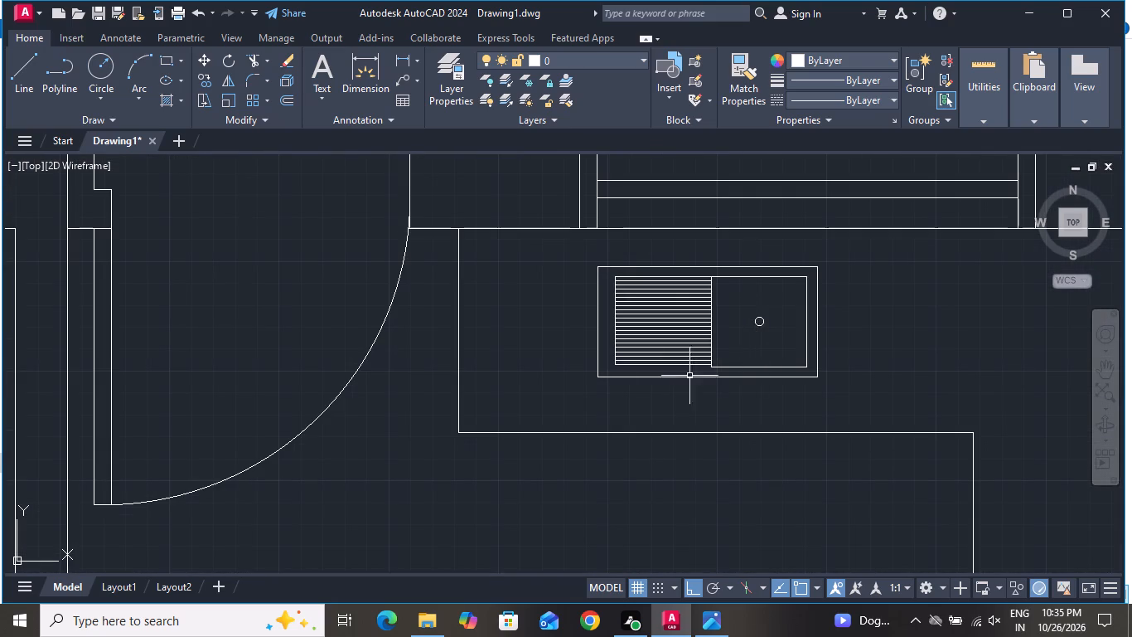
pyautogui.scroll(4, 684, 369)
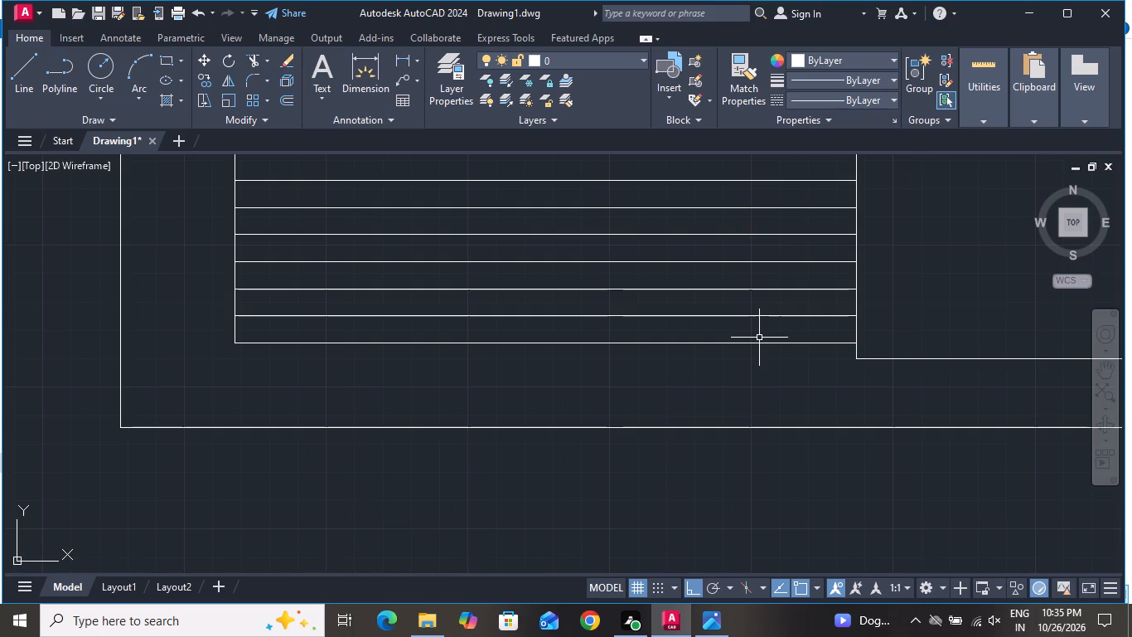
pyautogui.click(759, 338)
pyautogui.click(728, 361)
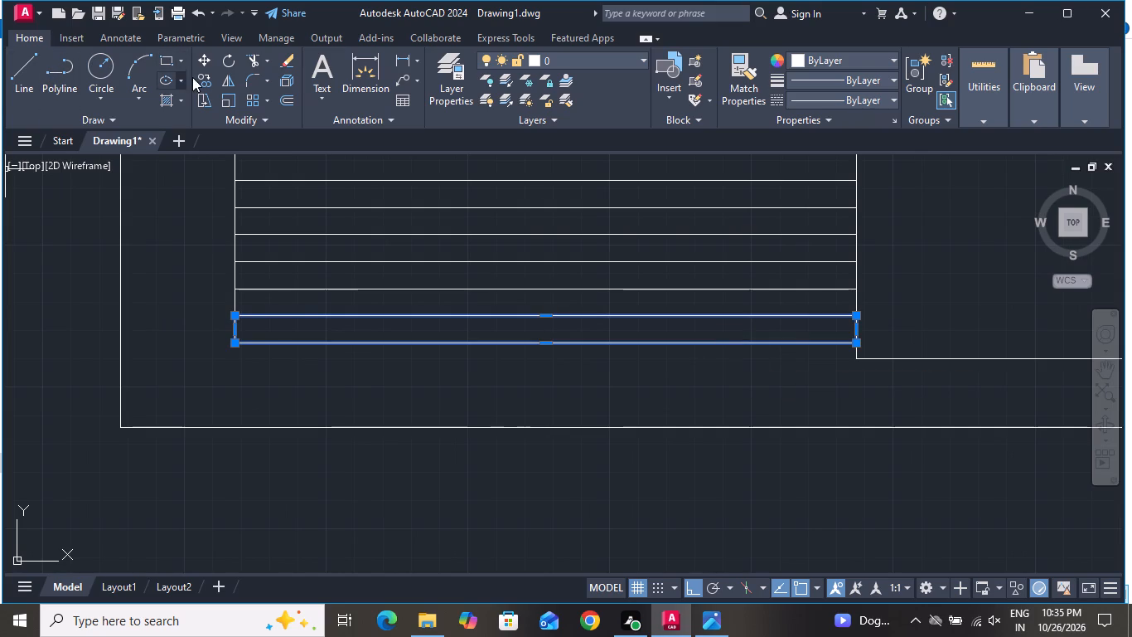
pyautogui.click(203, 81)
pyautogui.click(235, 319)
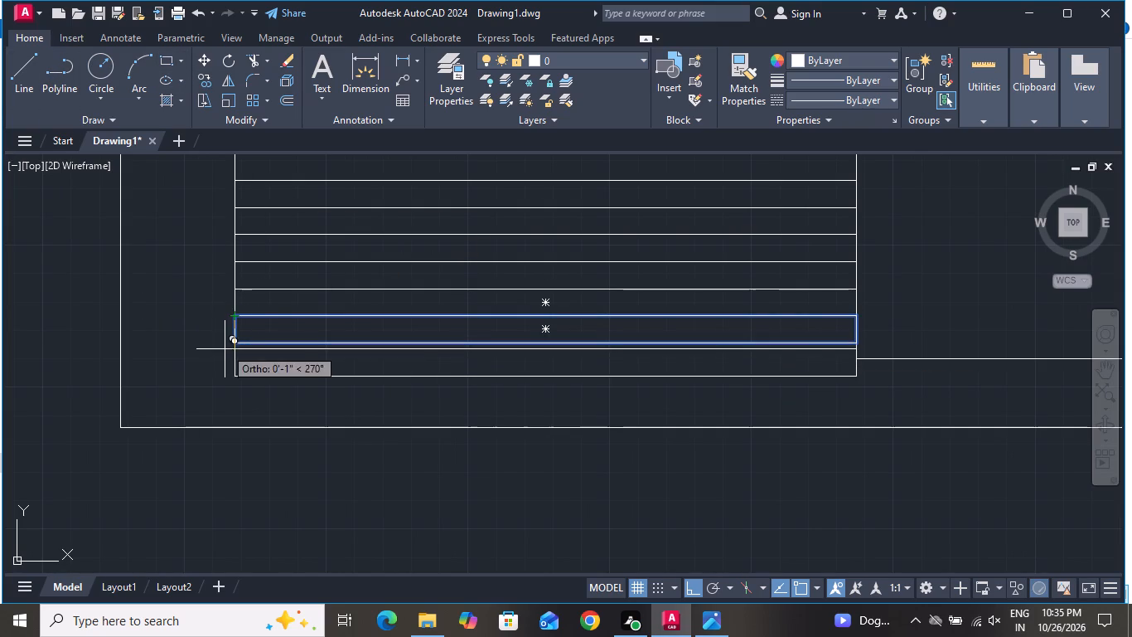
pyautogui.click(234, 346)
pyautogui.scroll(-2, 232, 363)
pyautogui.rightClick(223, 366)
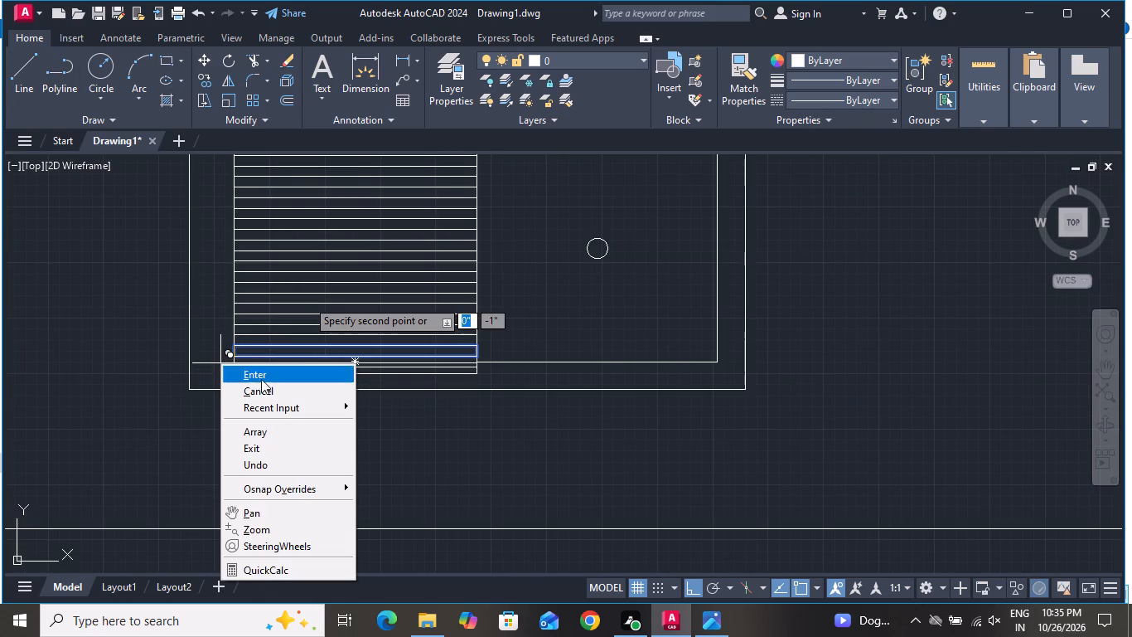
pyautogui.click(257, 391)
# Draw a faucet rectangle about 1" wide and 3" long from the basin's top edge down towards the drain circle.
pyautogui.scroll(-3, 364, 398)
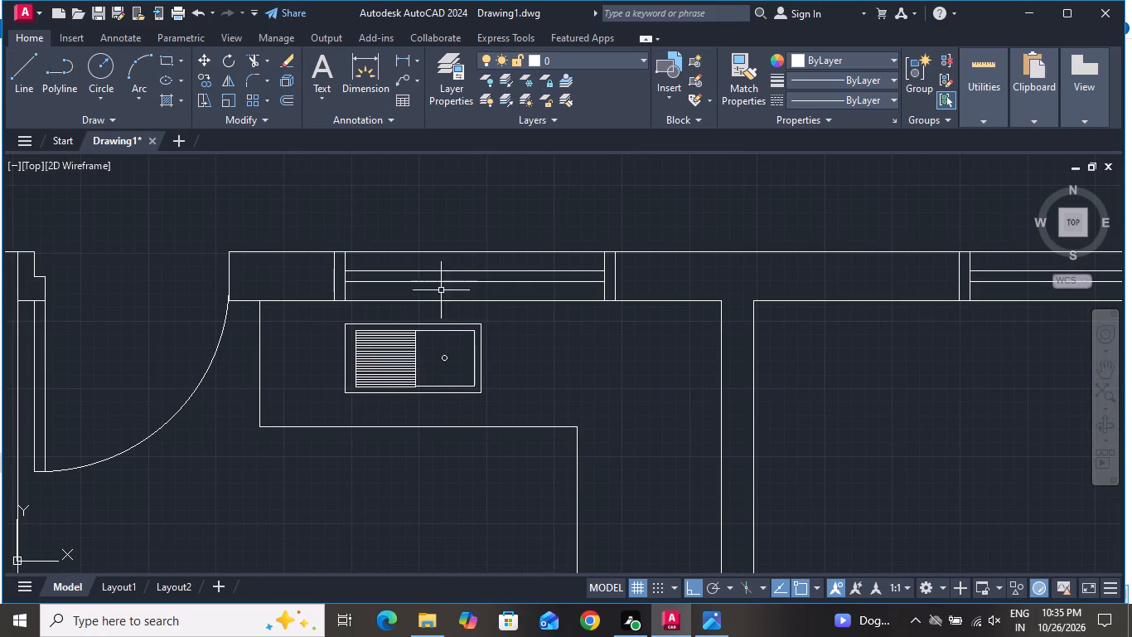
pyautogui.click(169, 65)
pyautogui.scroll(3, 453, 318)
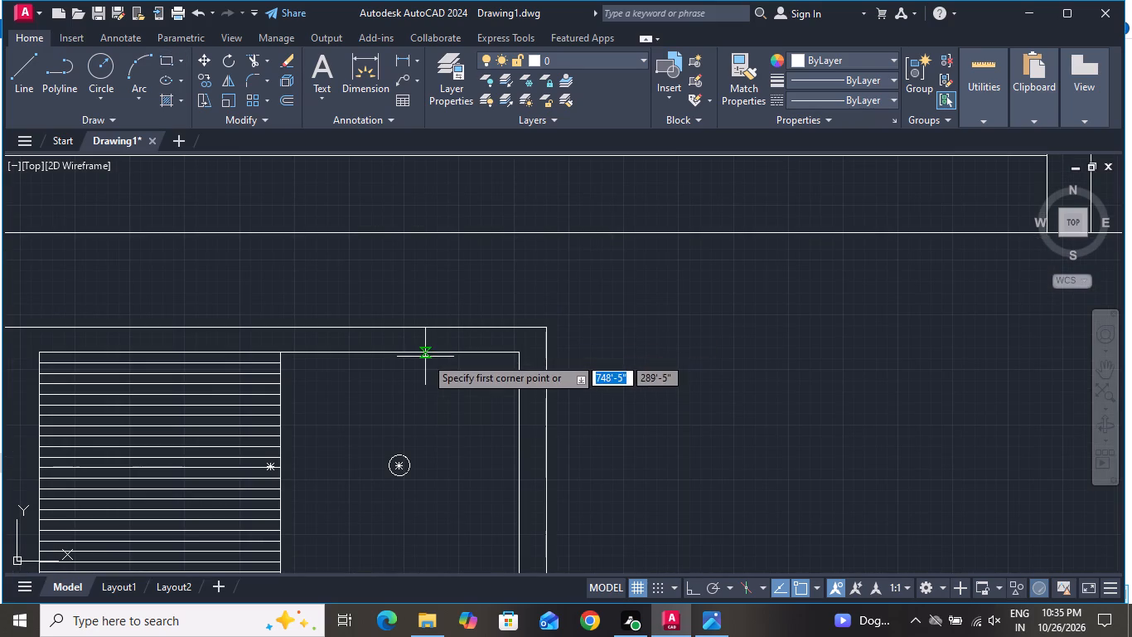
pyautogui.click(423, 357)
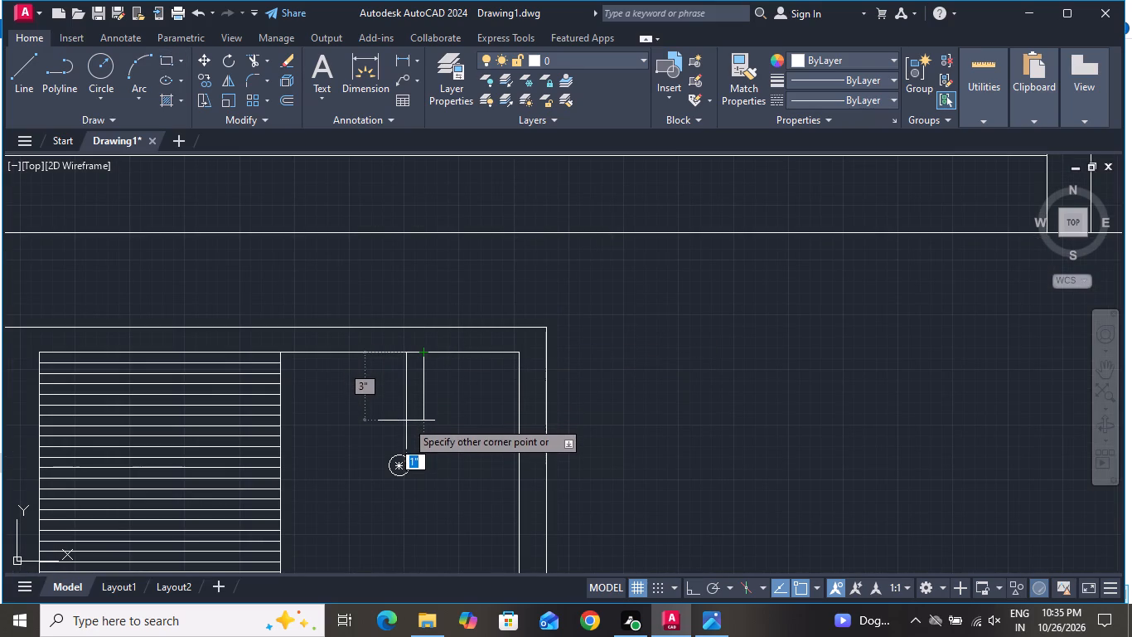
pyautogui.click(405, 427)
# Move the faucet rectangle about 1" west along the basin's top edge so it sits above the drain circle.
pyautogui.click(434, 401)
pyautogui.click(388, 411)
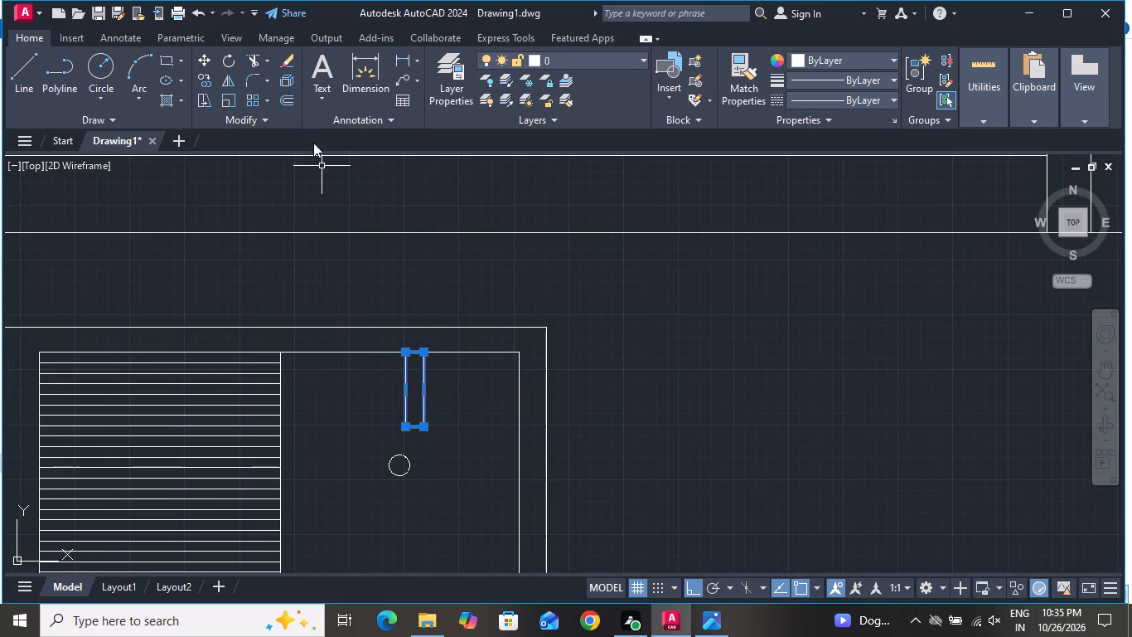
pyautogui.click(205, 56)
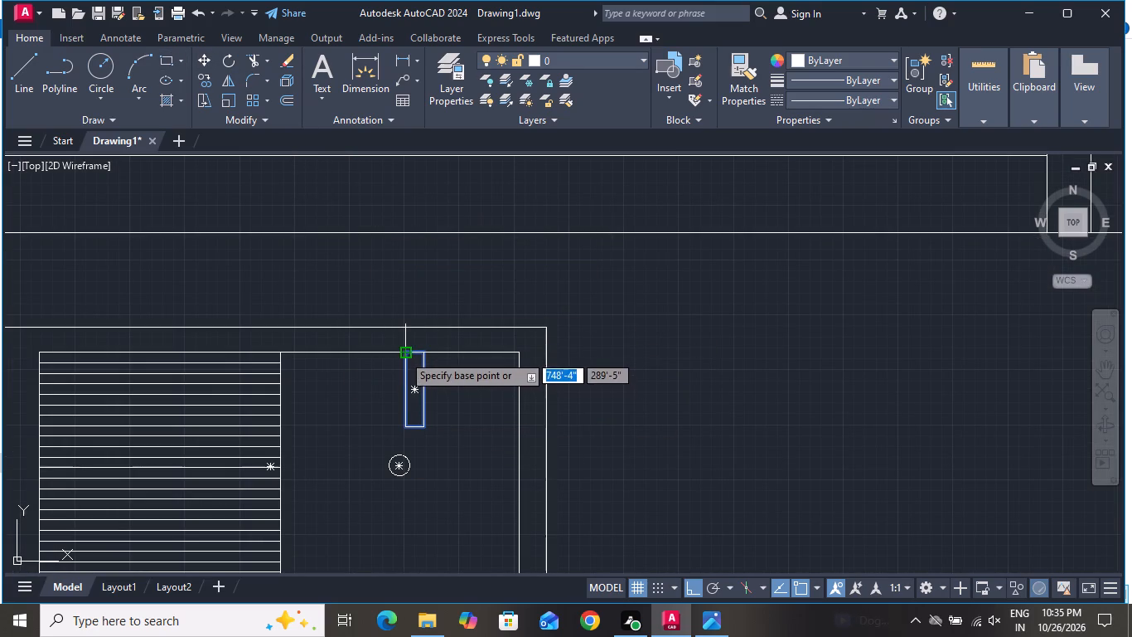
pyautogui.click(404, 353)
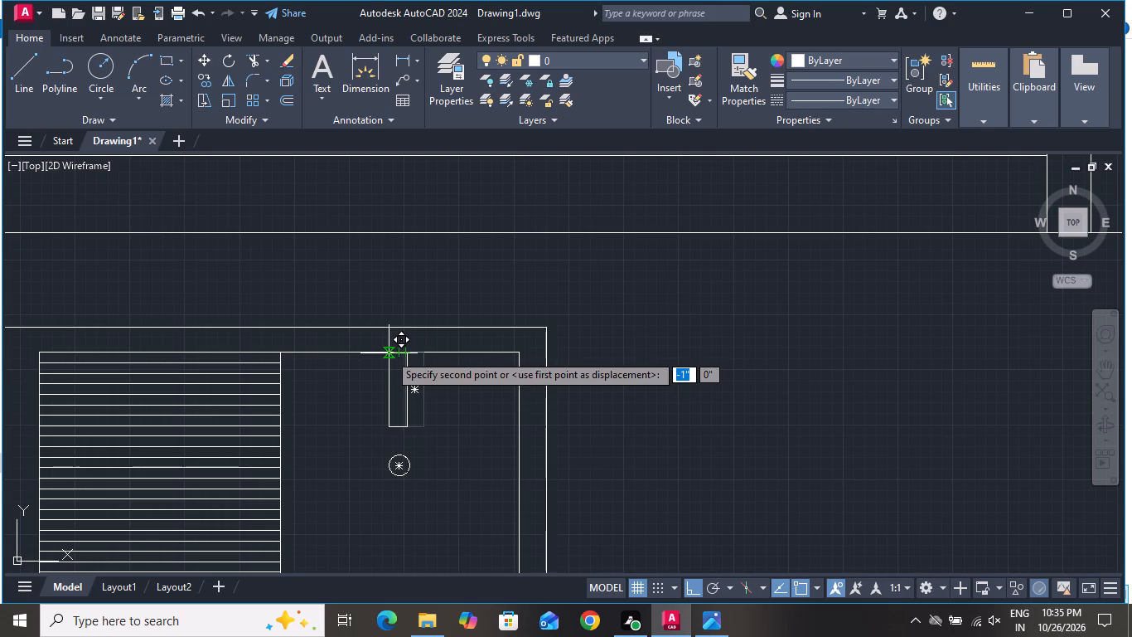
pyautogui.click(389, 353)
# Draw a rectangle about 2'-3" by 1'-10" on the kitchen's lower wall, just west of the counter's lower end.
pyautogui.scroll(-2, 457, 357)
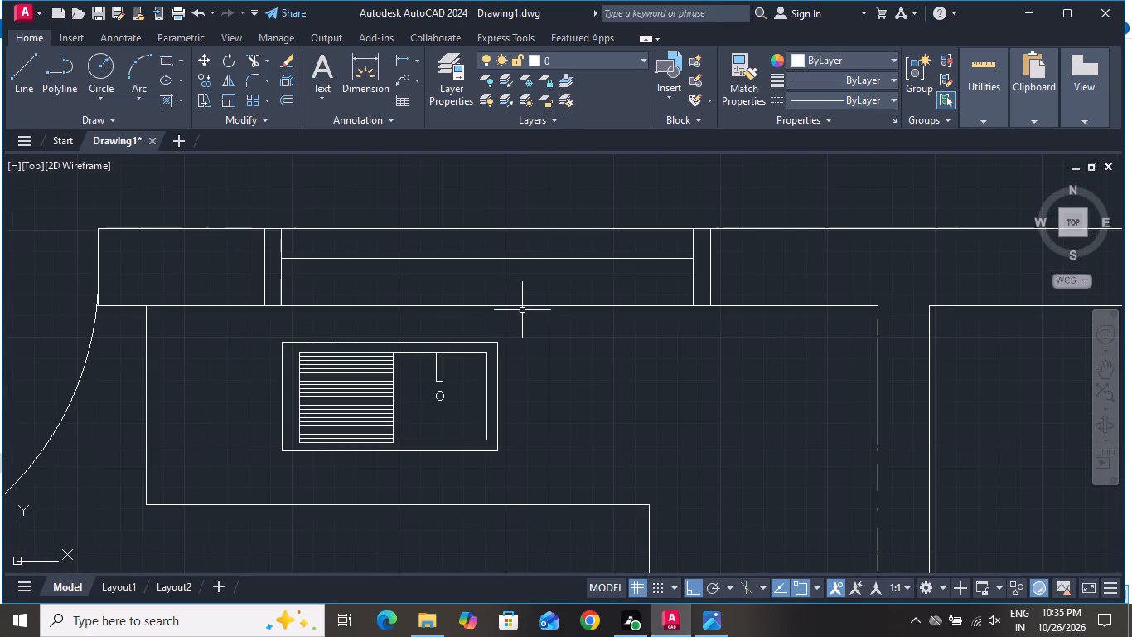
pyautogui.scroll(-1, 297, 221)
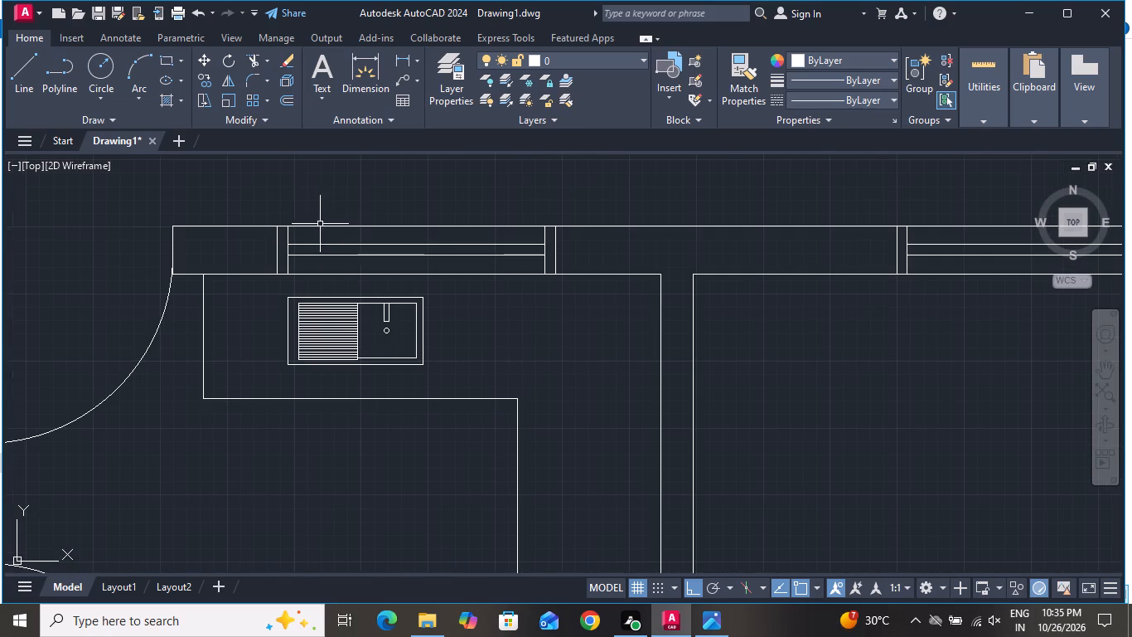
pyautogui.click(180, 64)
pyautogui.click(164, 63)
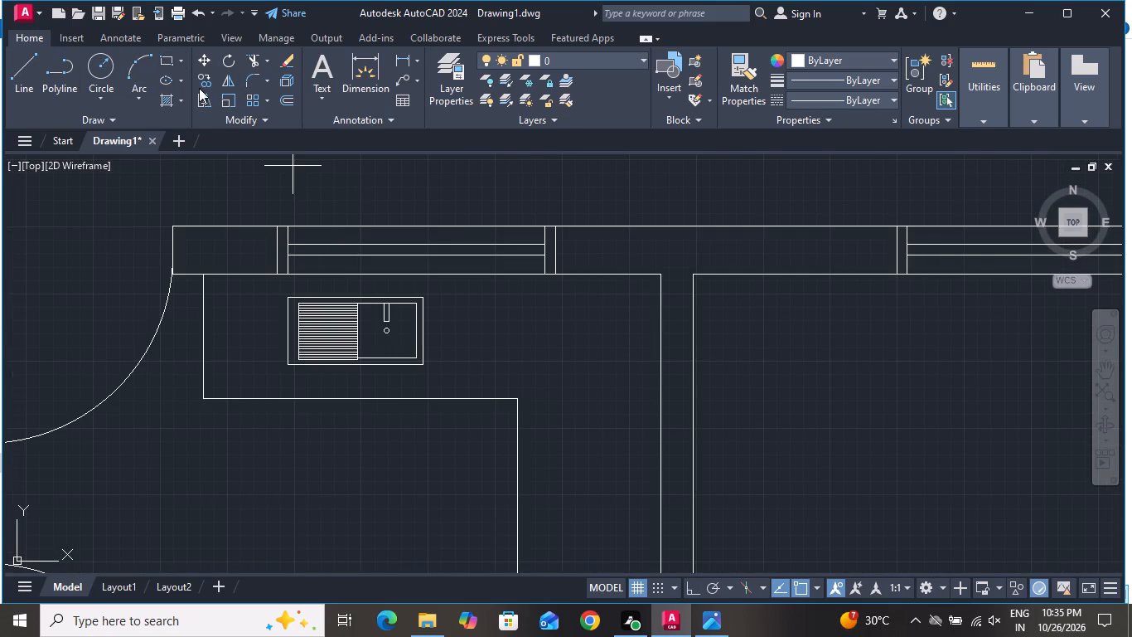
pyautogui.scroll(-3, 239, 90)
pyautogui.scroll(-2, 372, 254)
pyautogui.scroll(2, 366, 462)
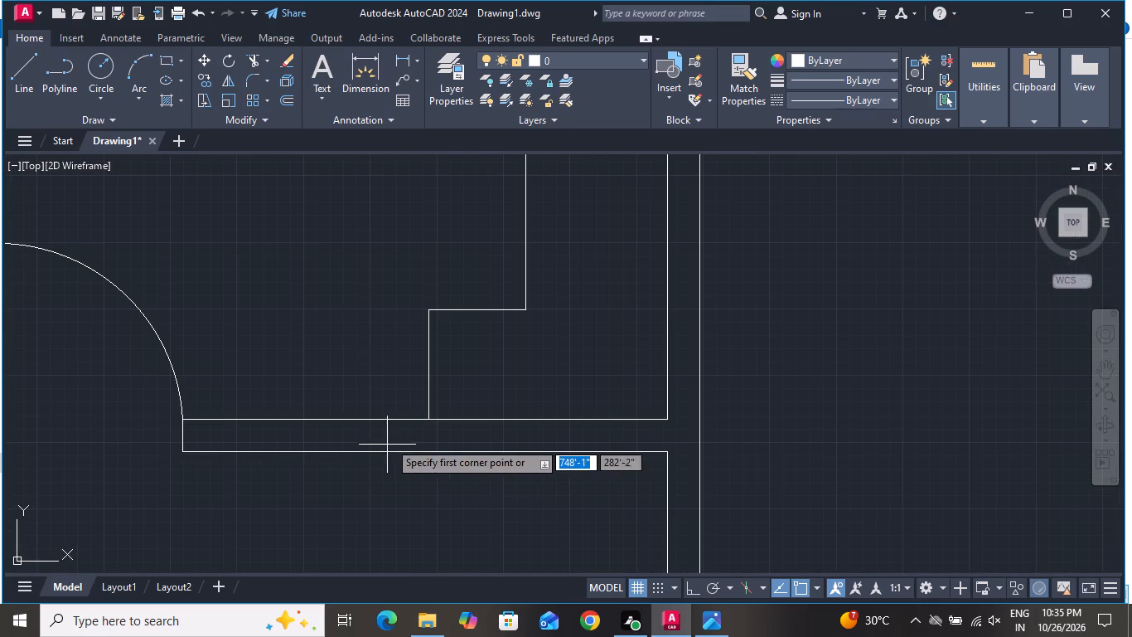
pyautogui.click(427, 419)
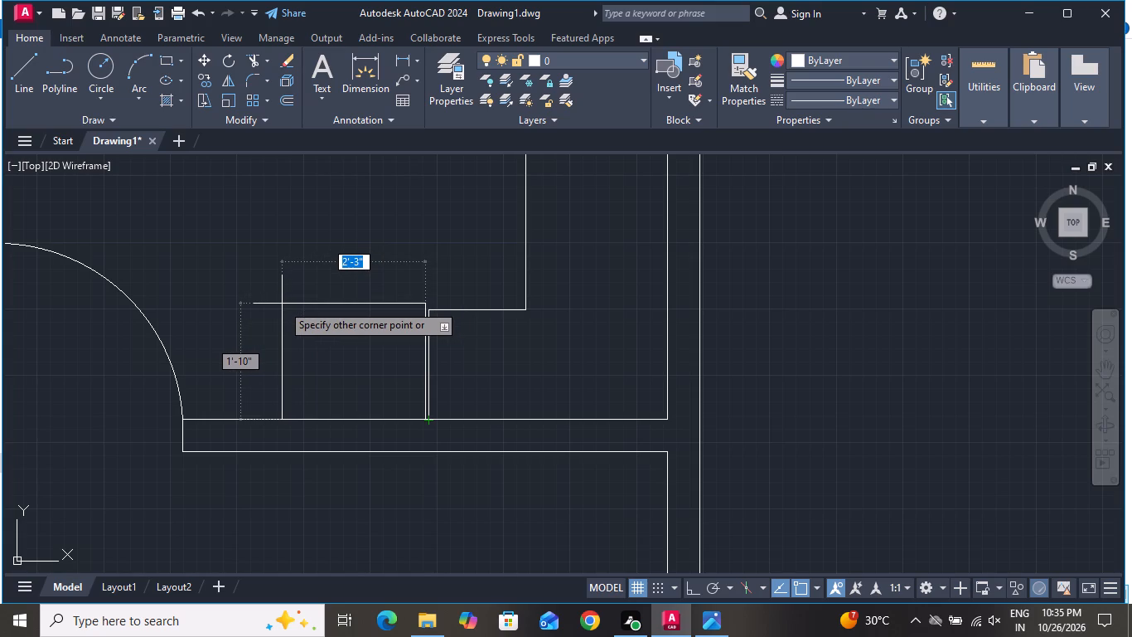
pyautogui.click(282, 304)
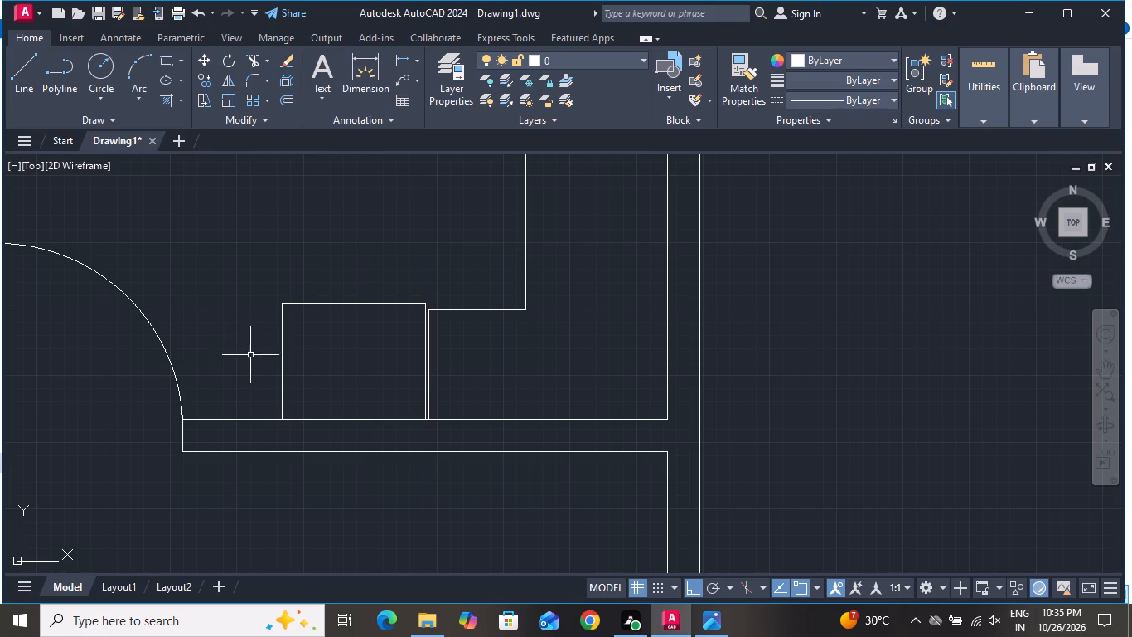
# Draw a horizontal line across the appliance rectangle, just below its top edge, from its west side to its east side.
pyautogui.click(12, 78)
pyautogui.scroll(1, 361, 319)
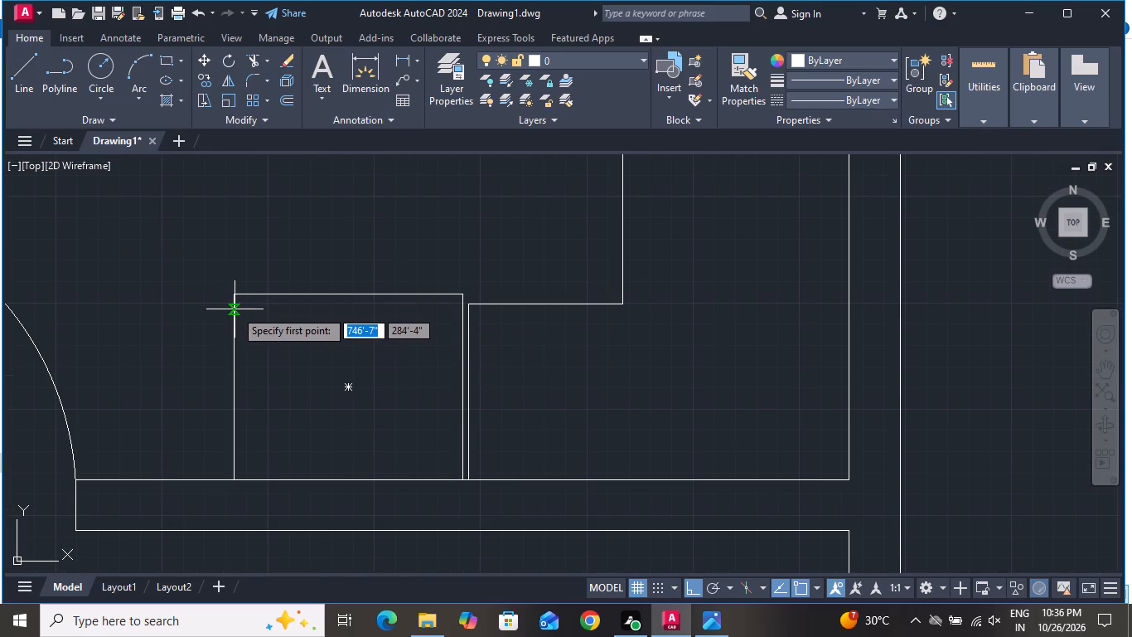
pyautogui.click(230, 306)
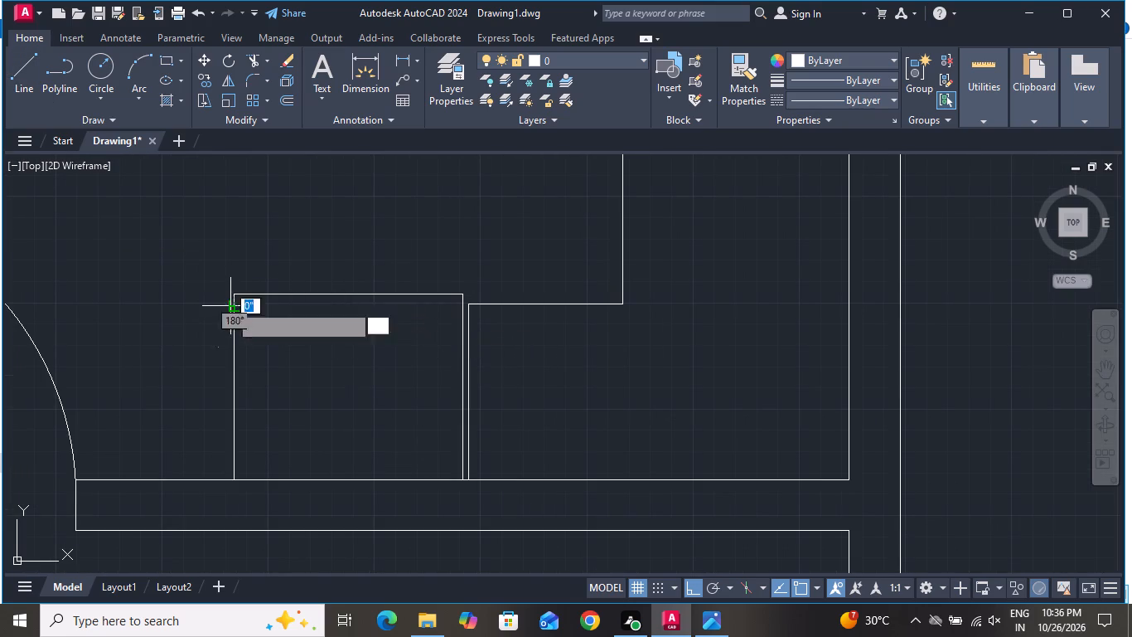
pyautogui.click(458, 306)
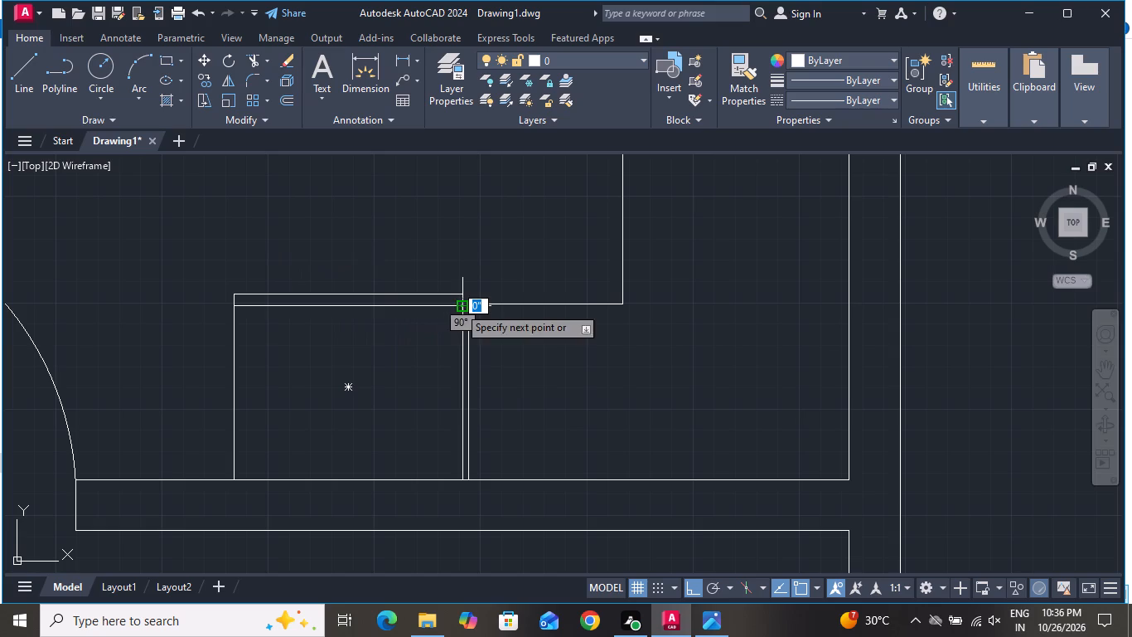
pyautogui.rightClick(460, 307)
pyautogui.click(477, 328)
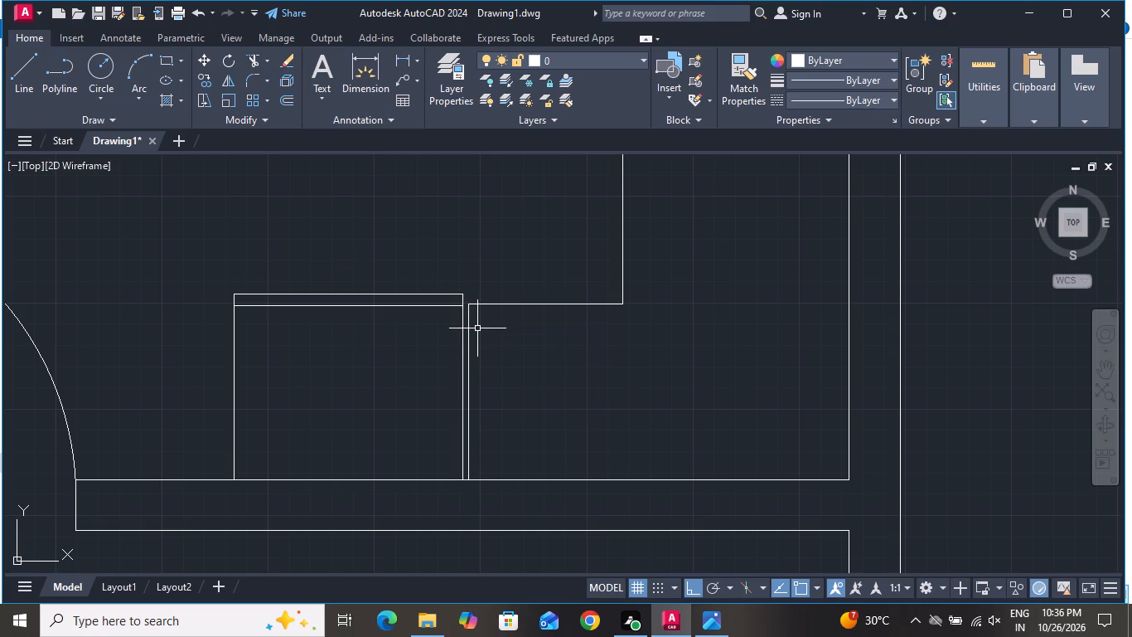
# Draw a small rectangle about 1" high on the appliance's top edge, near its west corner.
pyautogui.scroll(-1, 483, 326)
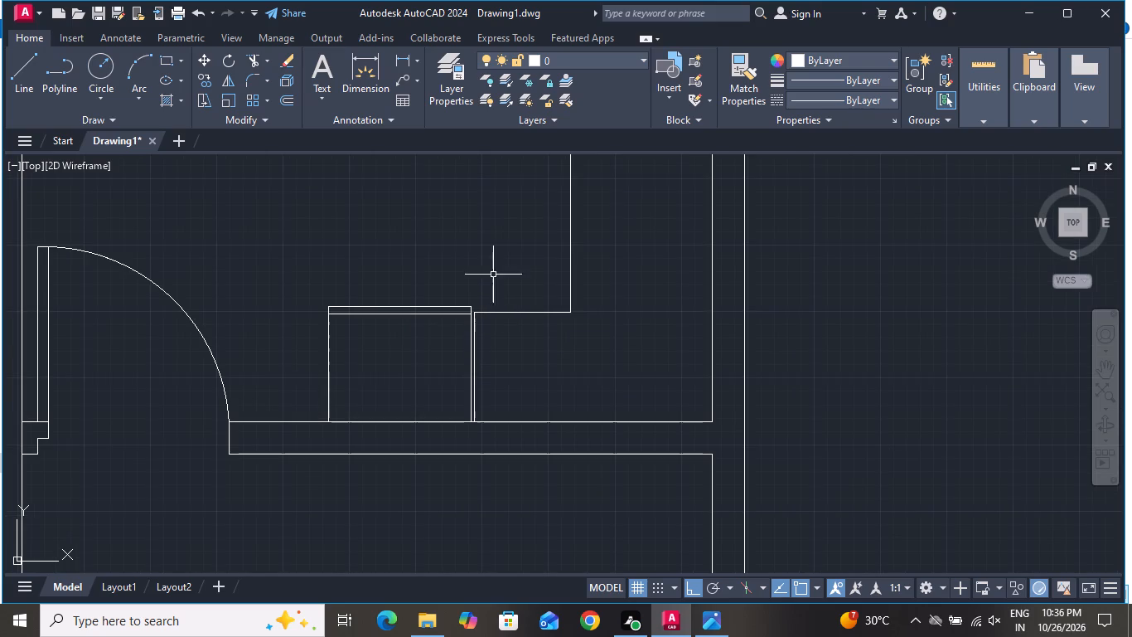
pyautogui.click(160, 61)
pyautogui.scroll(1, 365, 337)
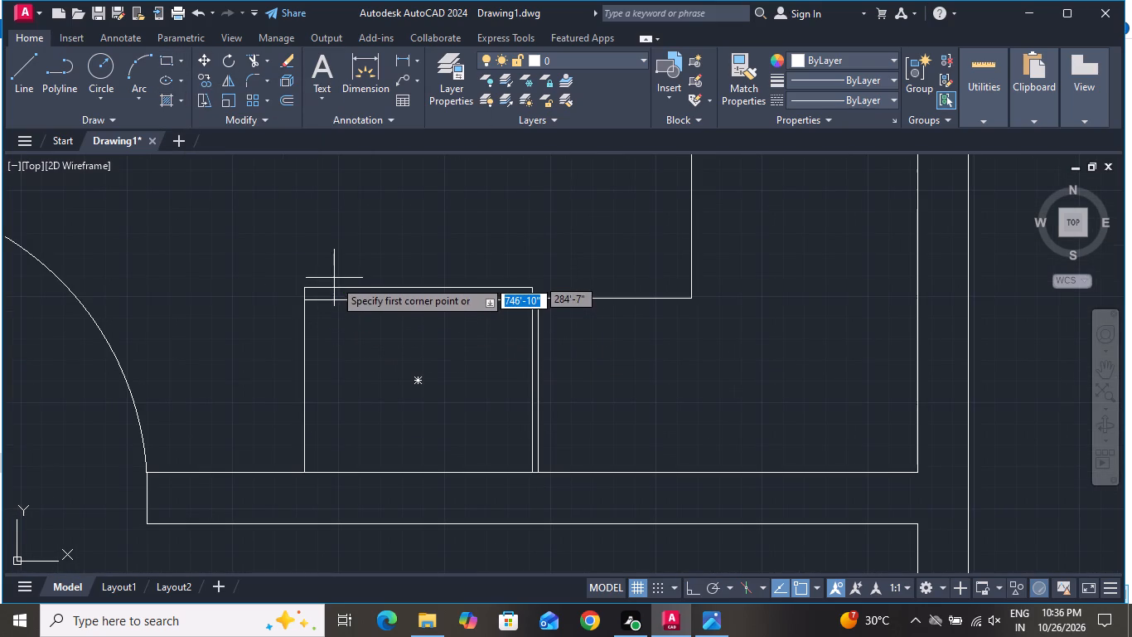
pyautogui.click(336, 286)
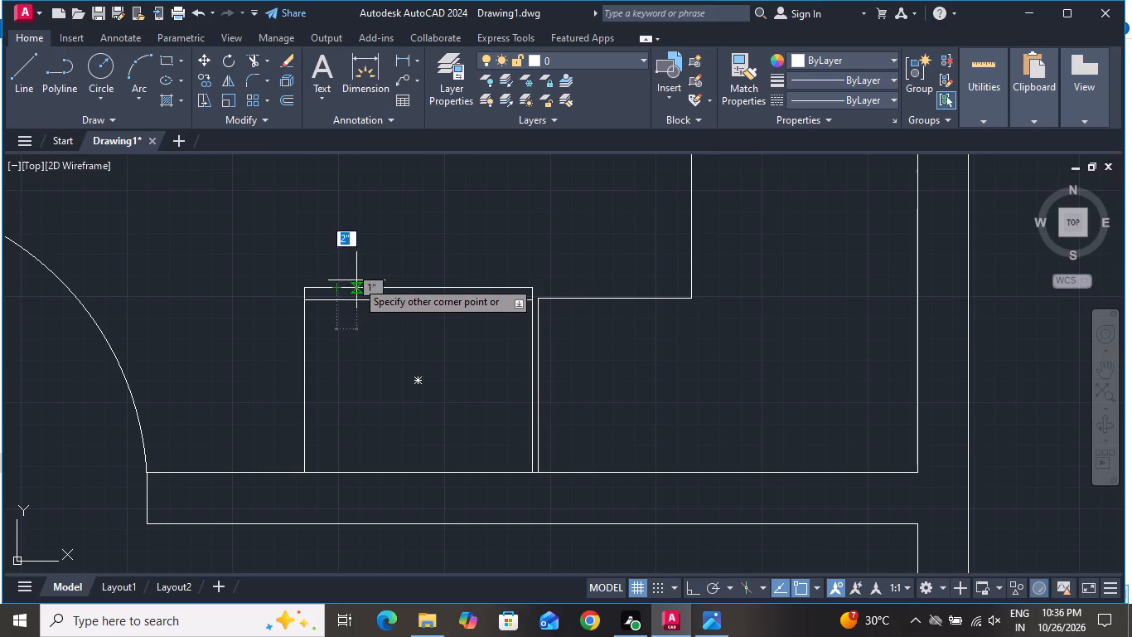
pyautogui.click(374, 276)
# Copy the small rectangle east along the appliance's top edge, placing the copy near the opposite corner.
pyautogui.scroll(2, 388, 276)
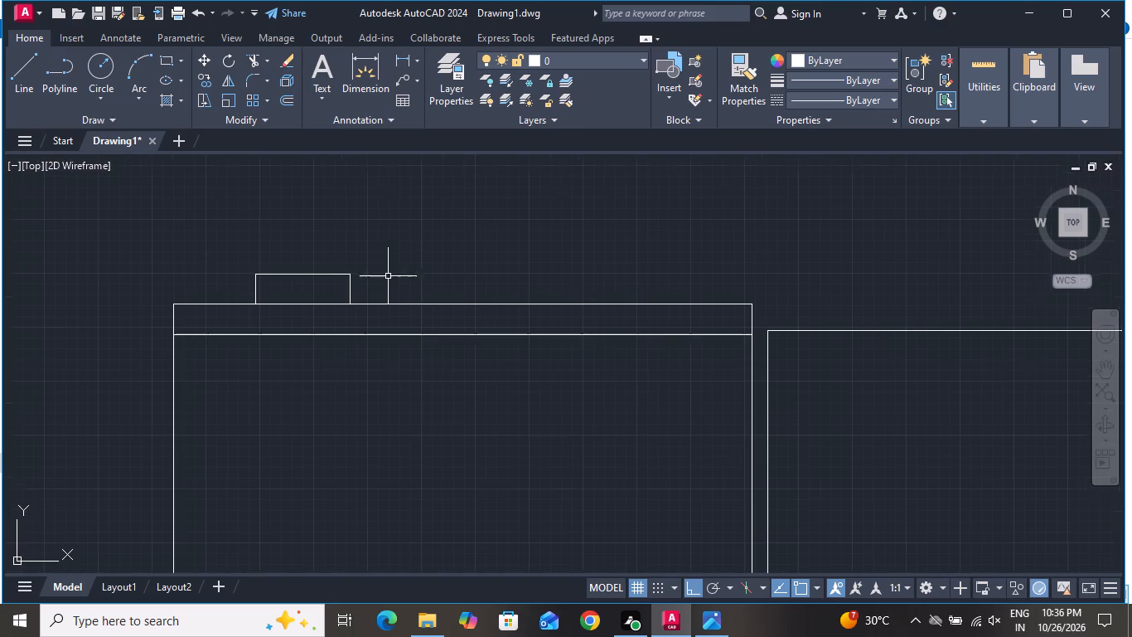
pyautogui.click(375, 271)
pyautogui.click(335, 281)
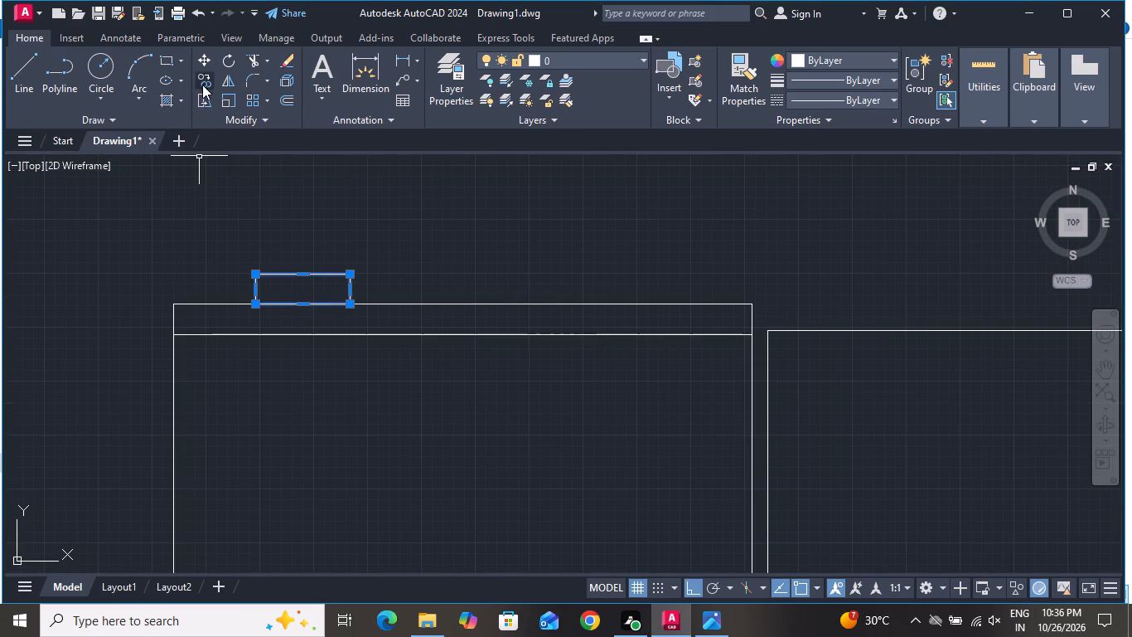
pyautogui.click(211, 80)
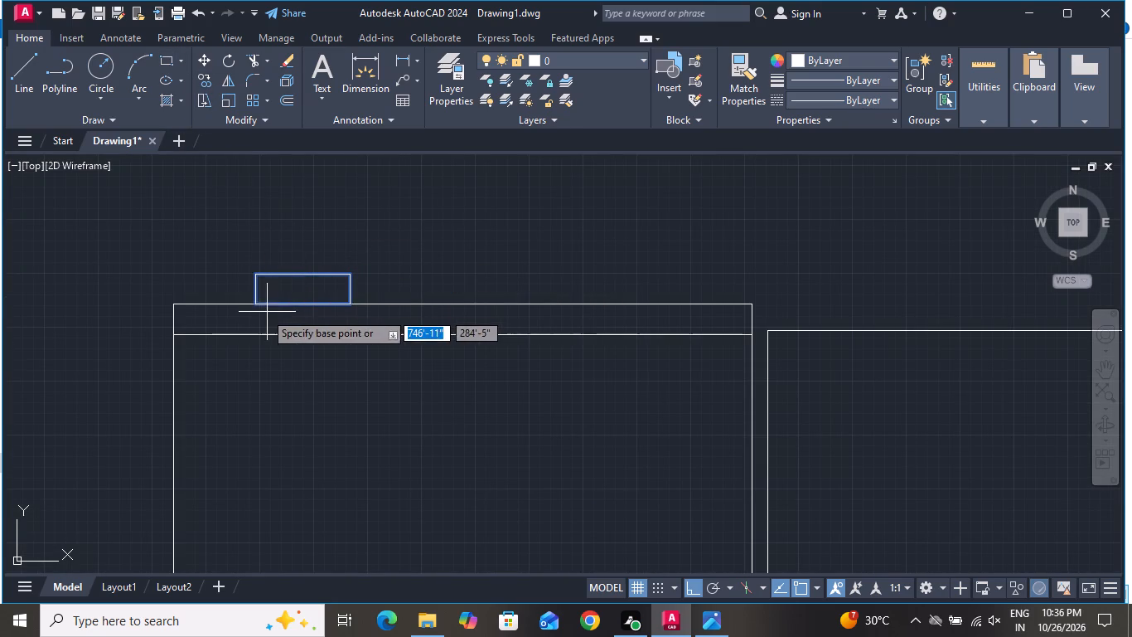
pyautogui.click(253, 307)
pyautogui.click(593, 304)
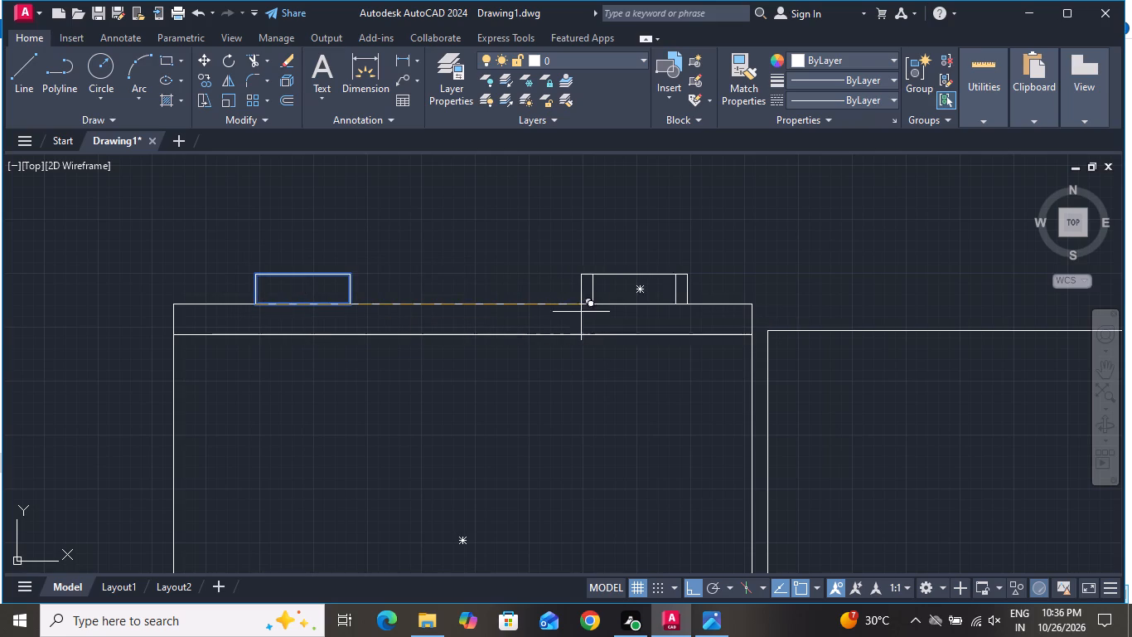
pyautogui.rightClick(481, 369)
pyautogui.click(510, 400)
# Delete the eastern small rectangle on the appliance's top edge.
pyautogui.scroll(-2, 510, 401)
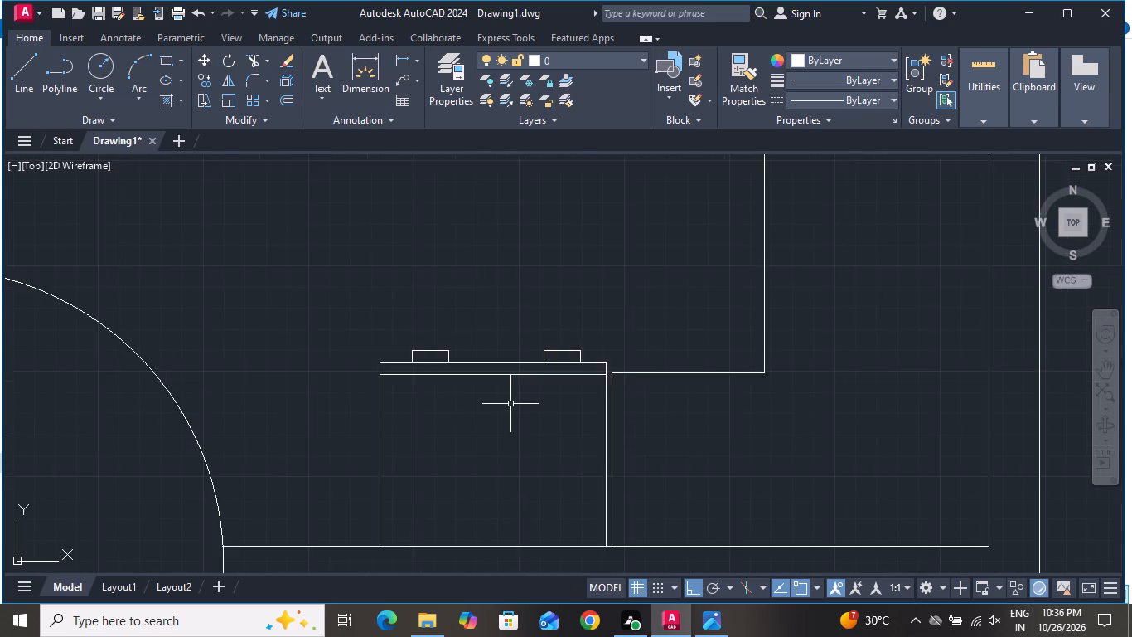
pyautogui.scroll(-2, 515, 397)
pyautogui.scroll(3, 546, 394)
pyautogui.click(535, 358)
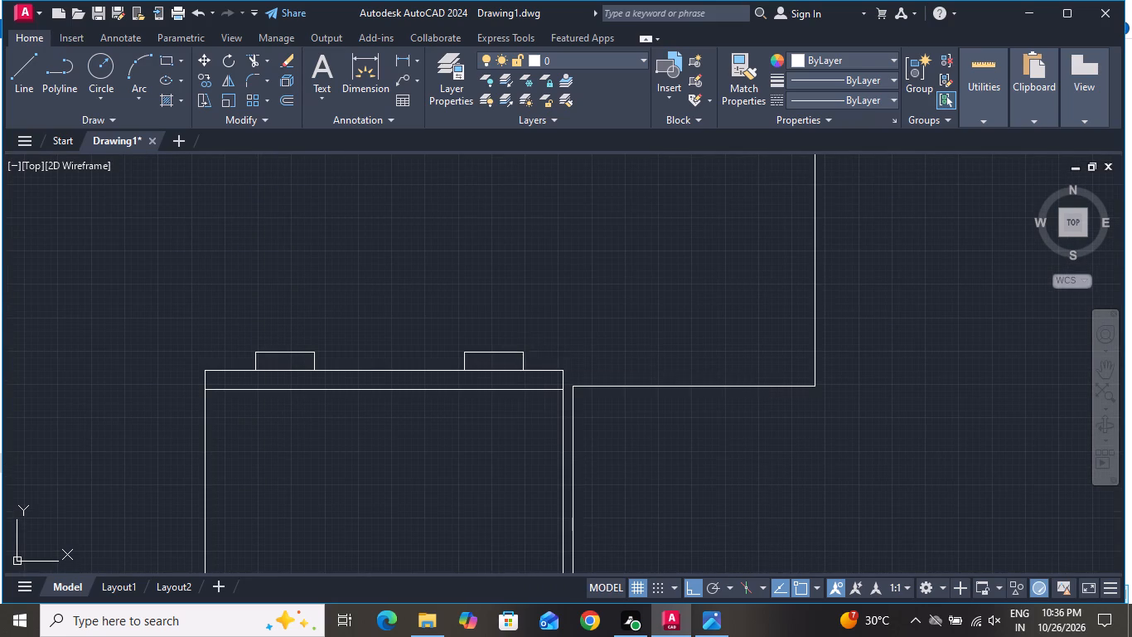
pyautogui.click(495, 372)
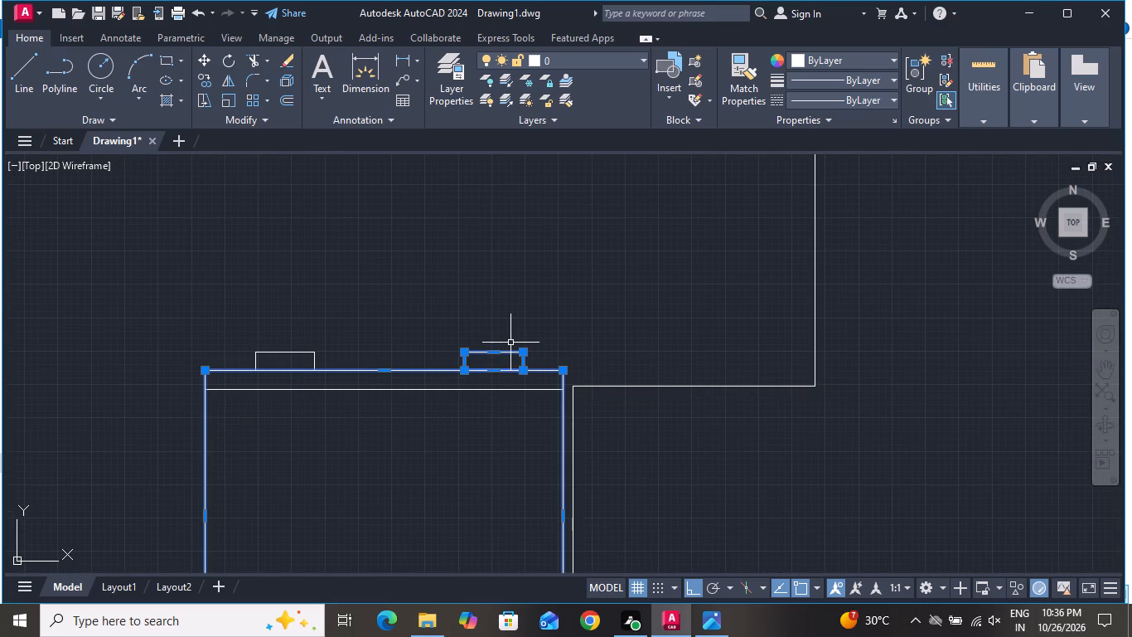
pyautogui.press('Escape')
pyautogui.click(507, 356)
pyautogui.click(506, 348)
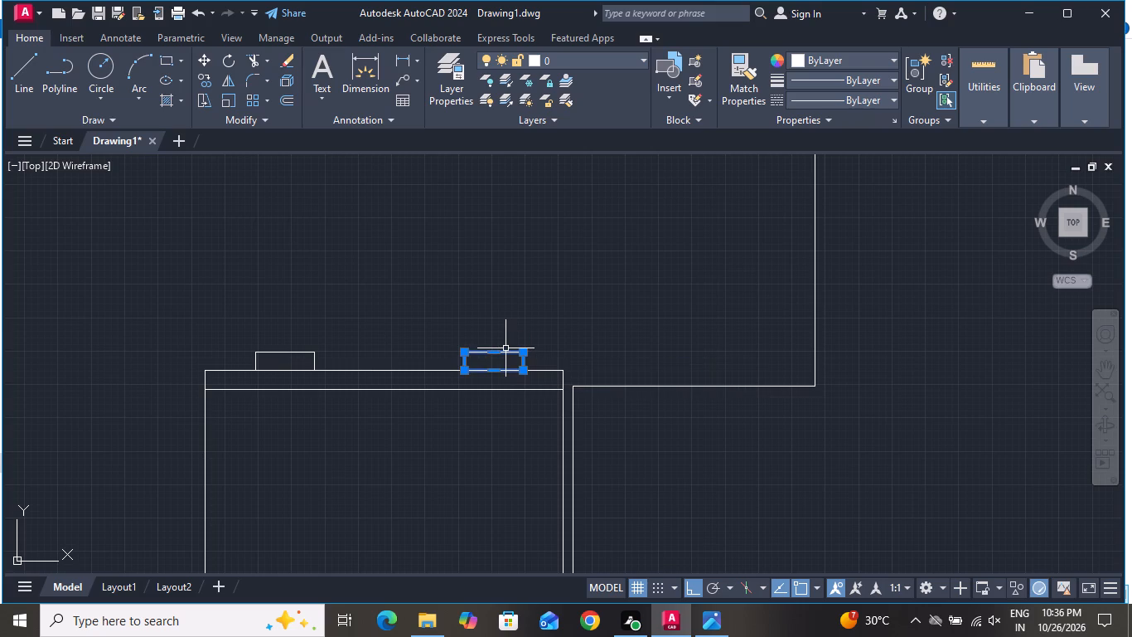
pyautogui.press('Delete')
# Draw a hob rectangle about 9" wide and 2'-10" long on the kitchen counter's east leg.
pyautogui.scroll(-5, 494, 353)
pyautogui.scroll(2, 560, 266)
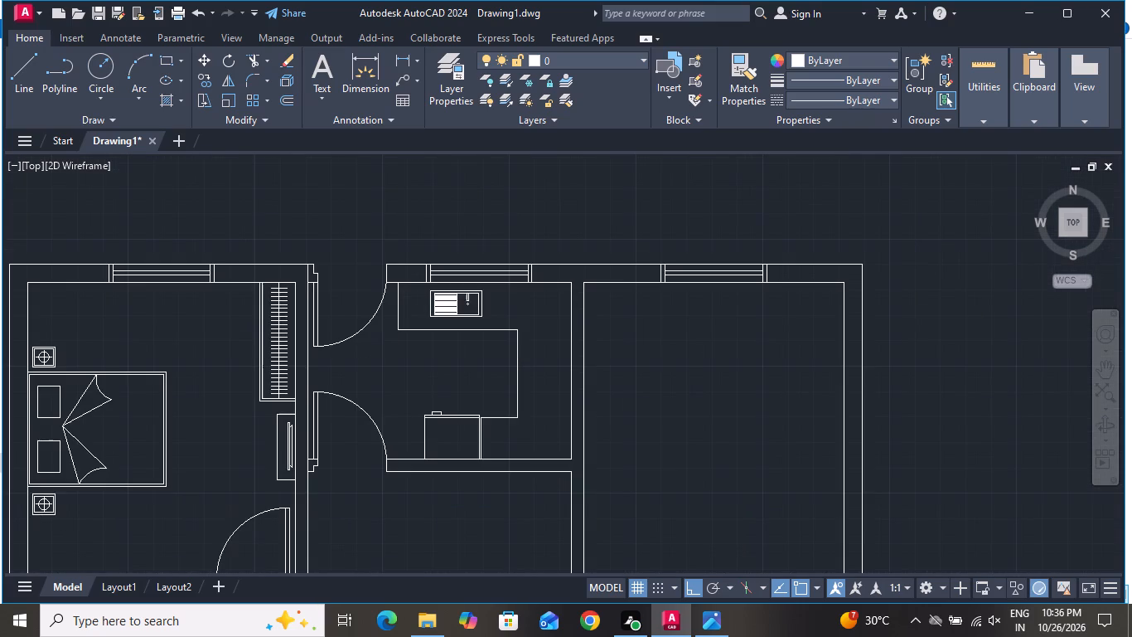
pyautogui.click(157, 58)
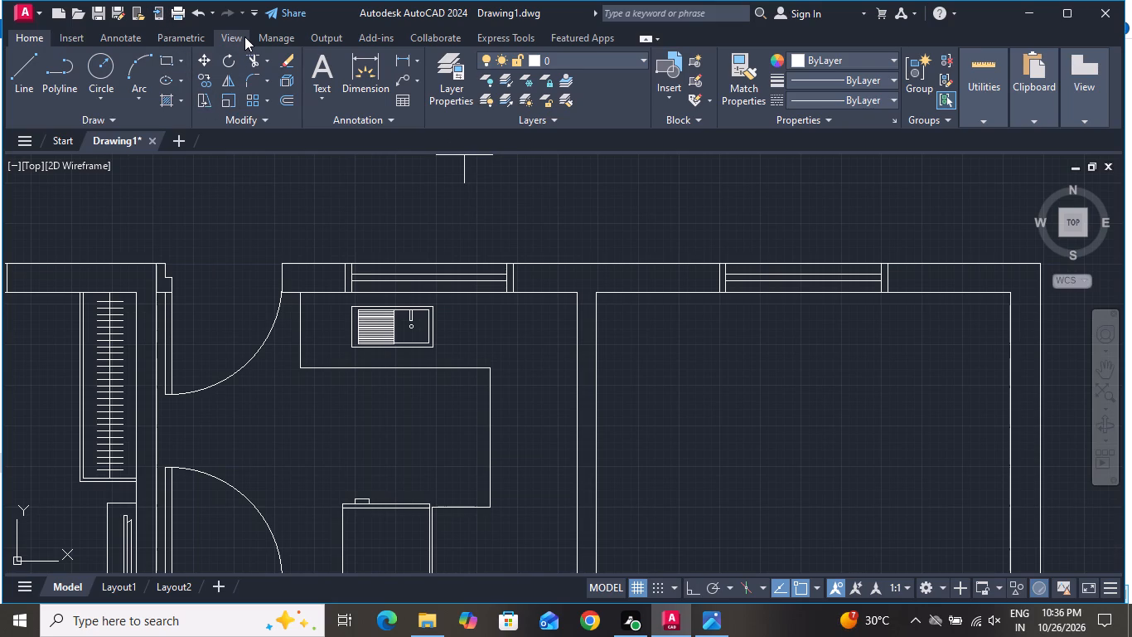
pyautogui.scroll(-1, 438, 89)
pyautogui.scroll(-1, 496, 440)
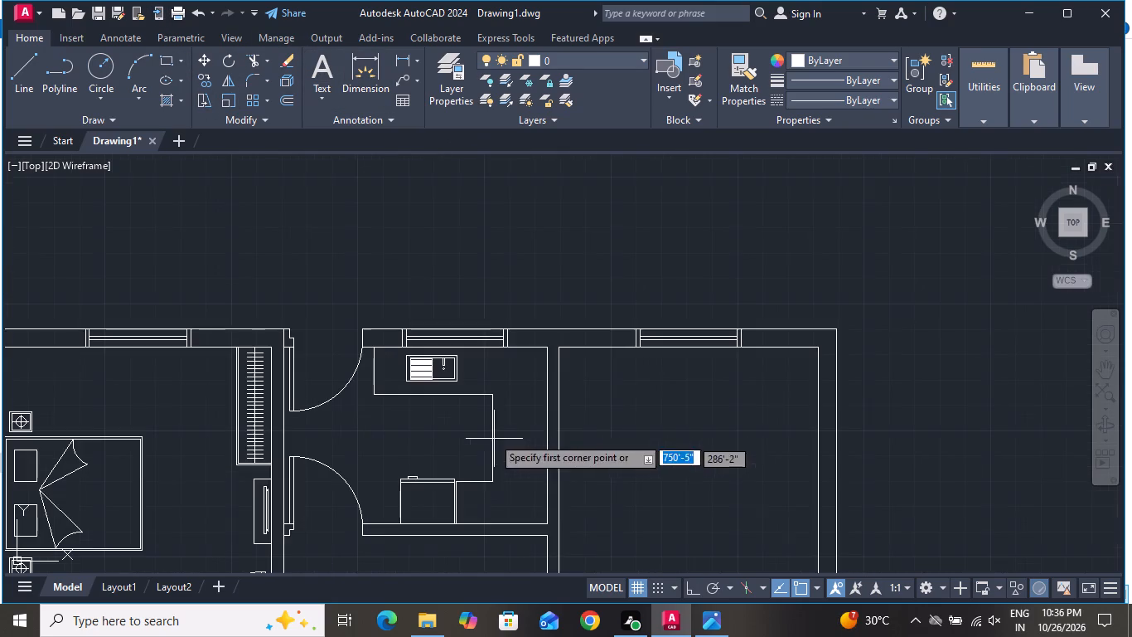
pyautogui.scroll(1, 525, 464)
pyautogui.click(505, 370)
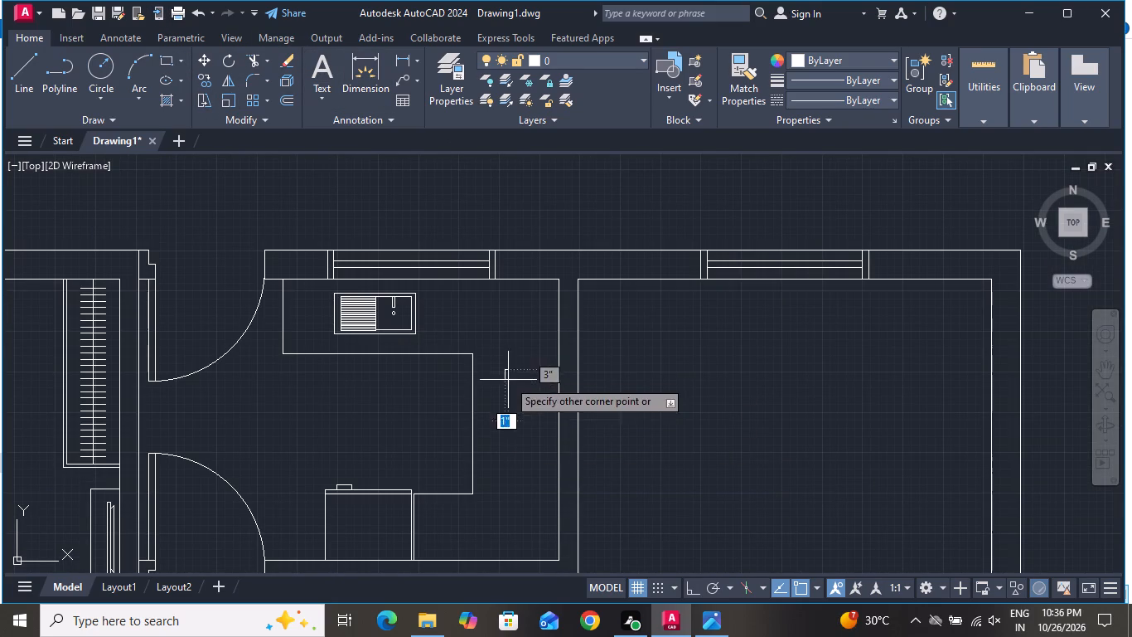
pyautogui.click(535, 479)
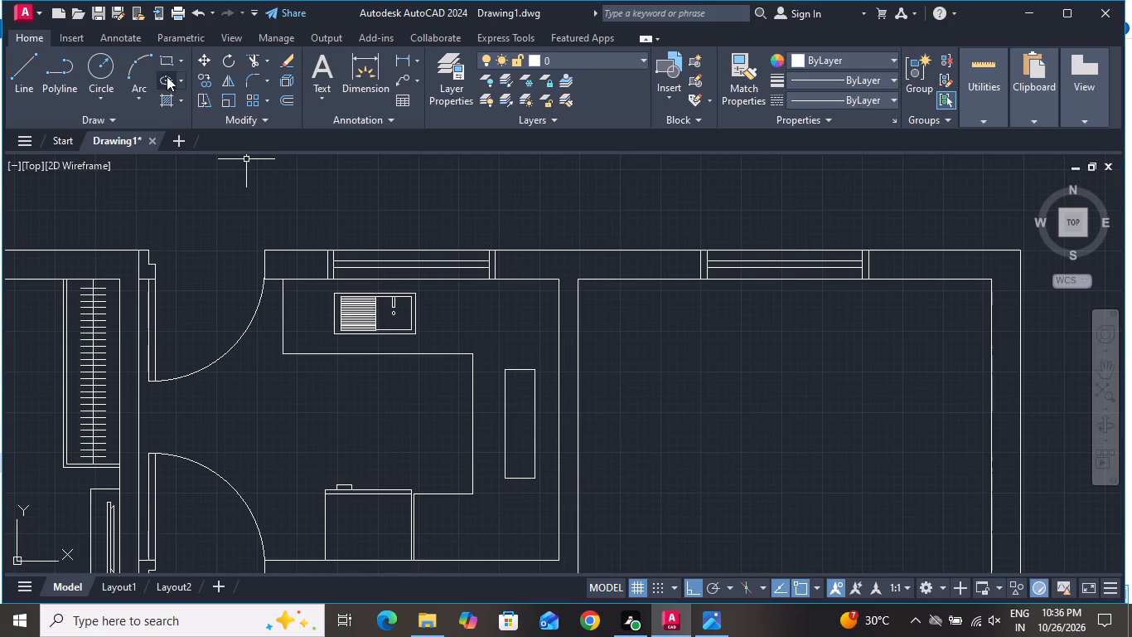
# Draw a burner circle of about 4" radius near the north end of the hob rectangle.
pyautogui.click(95, 69)
pyautogui.scroll(2, 515, 430)
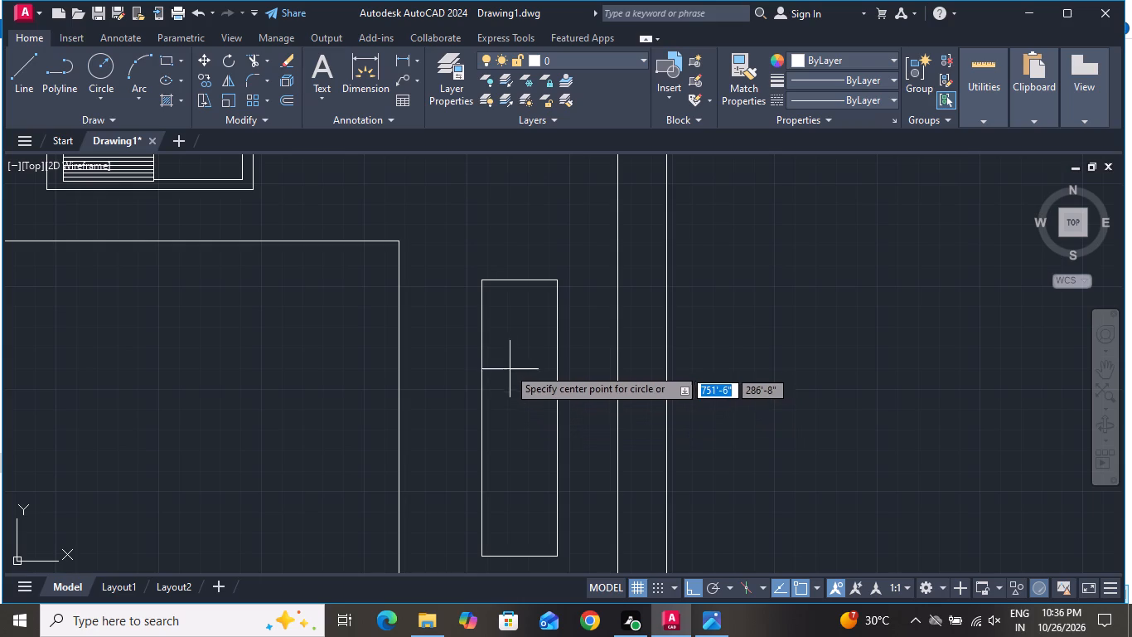
pyautogui.click(516, 338)
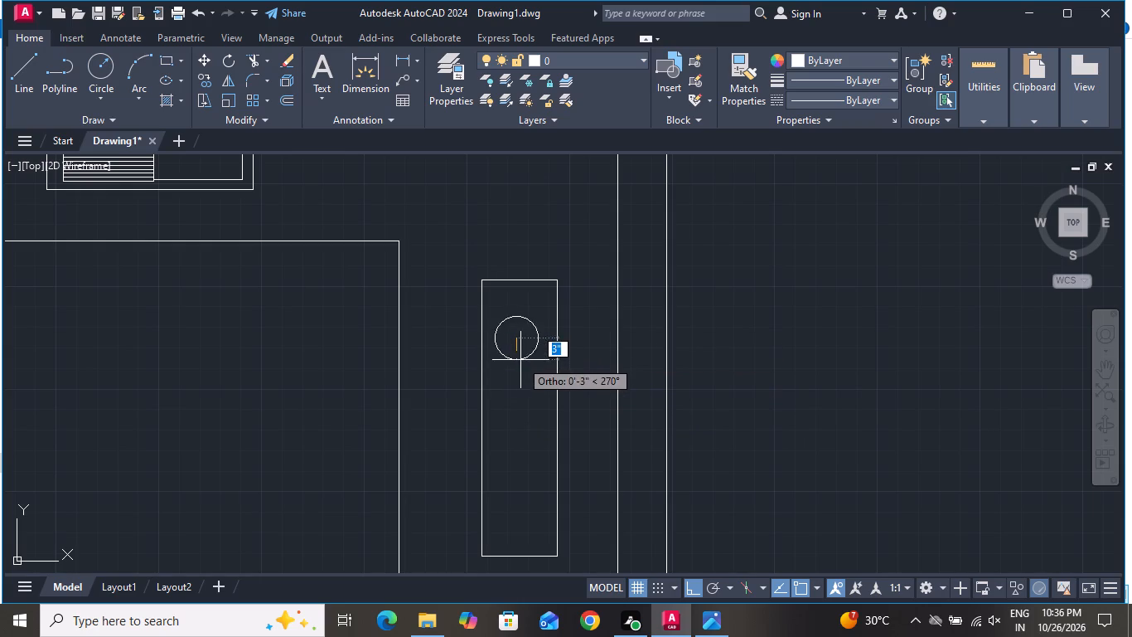
pyautogui.click(527, 369)
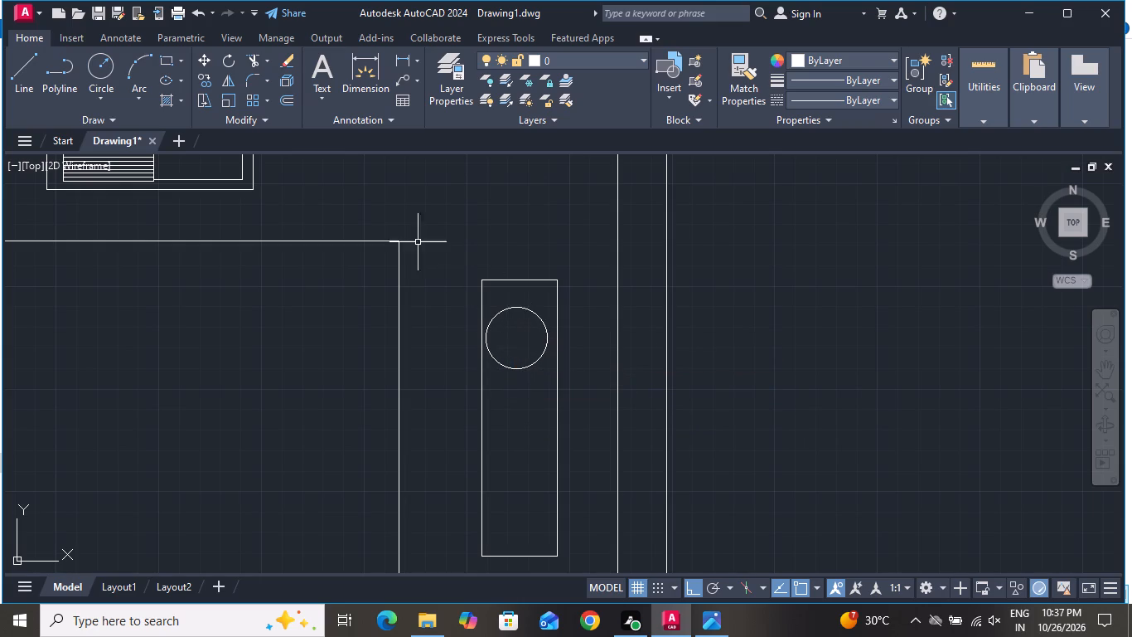
# Draw a vertical line through the burner circle's centre, extending slightly past it at both ends.
pyautogui.click(24, 63)
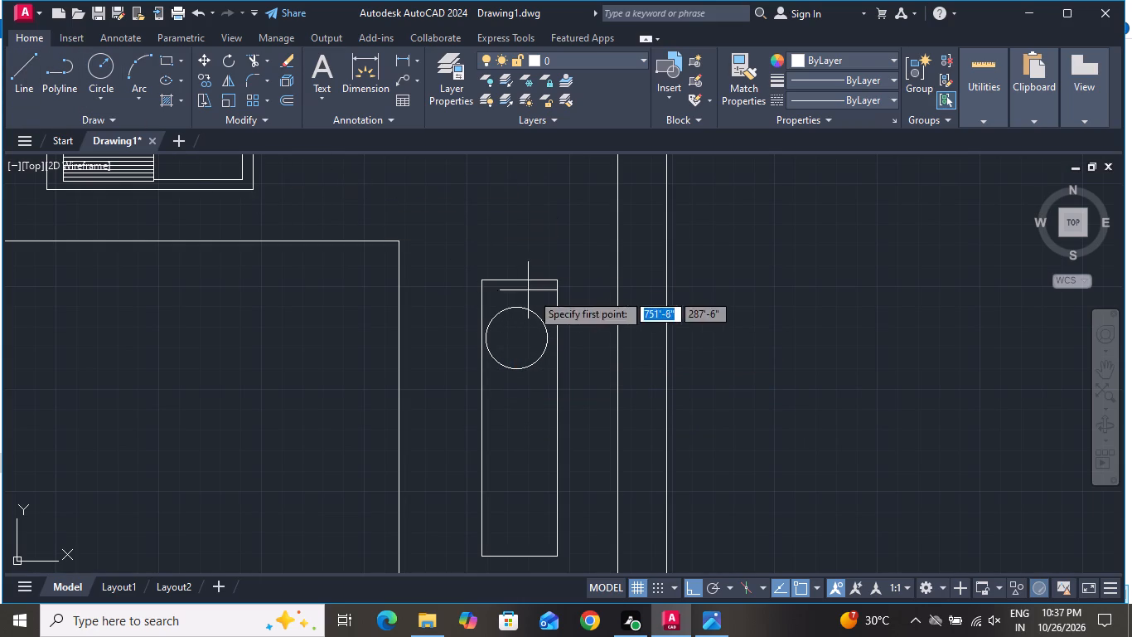
pyautogui.scroll(1, 507, 362)
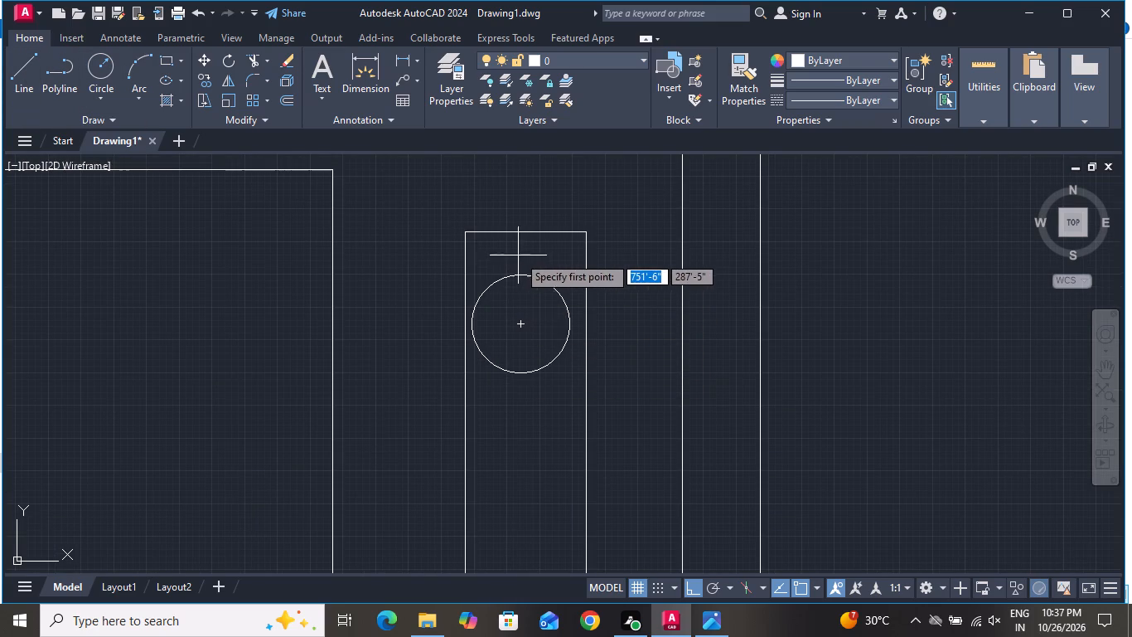
pyautogui.click(521, 254)
pyautogui.click(524, 391)
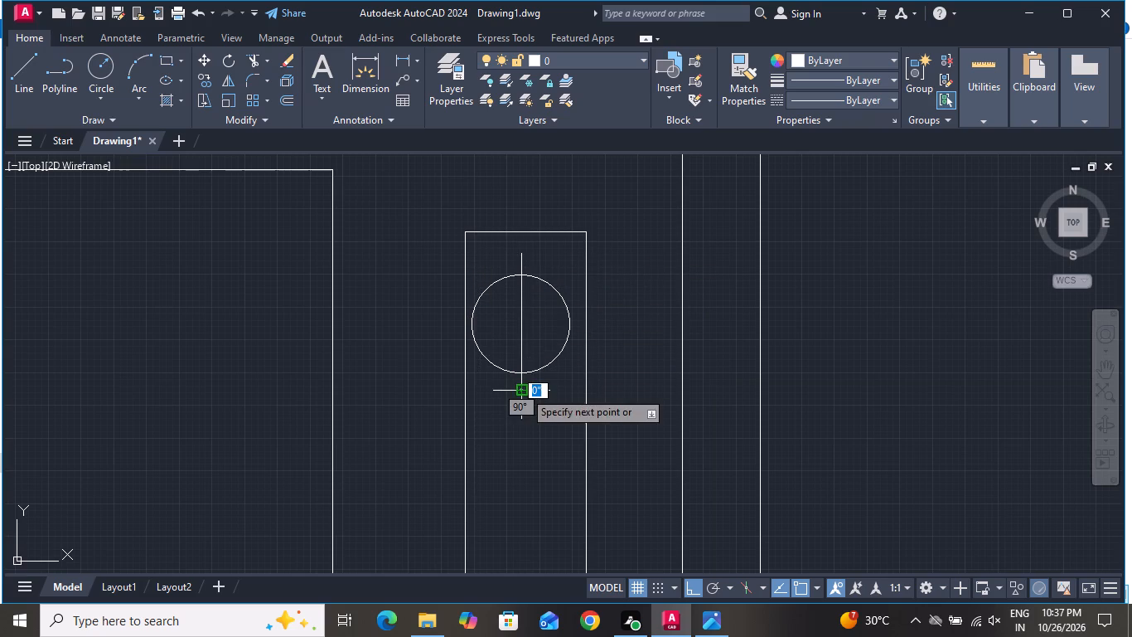
pyautogui.rightClick(522, 392)
pyautogui.click(575, 419)
# Move the burner circle and its vertical line about 1" north inside the hob rectangle.
pyautogui.click(571, 305)
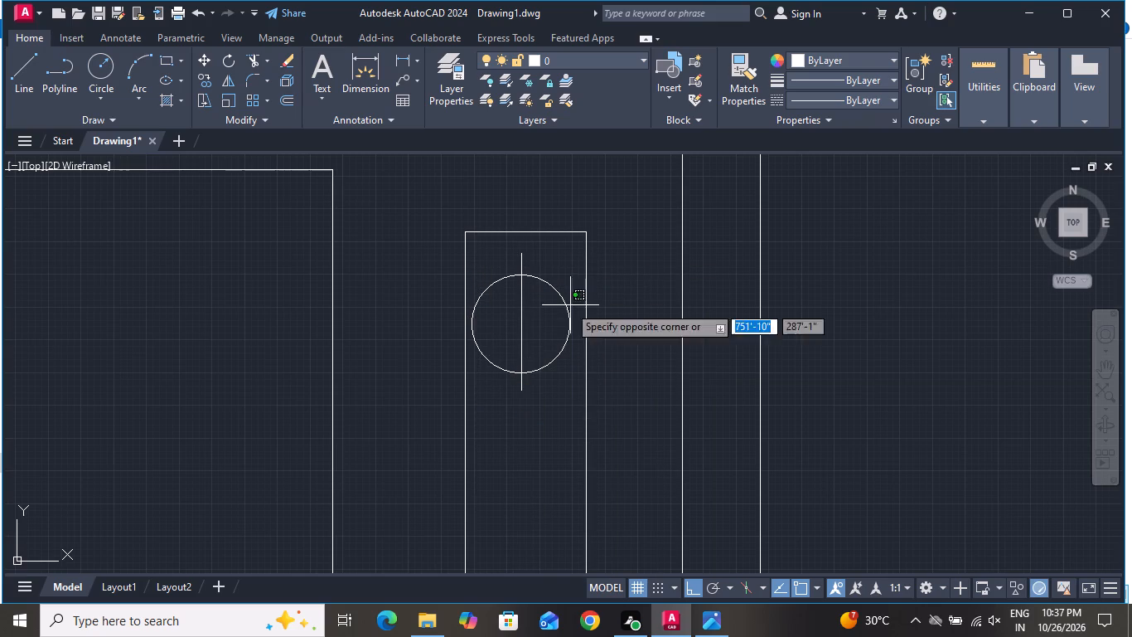
pyautogui.click(494, 326)
pyautogui.click(198, 60)
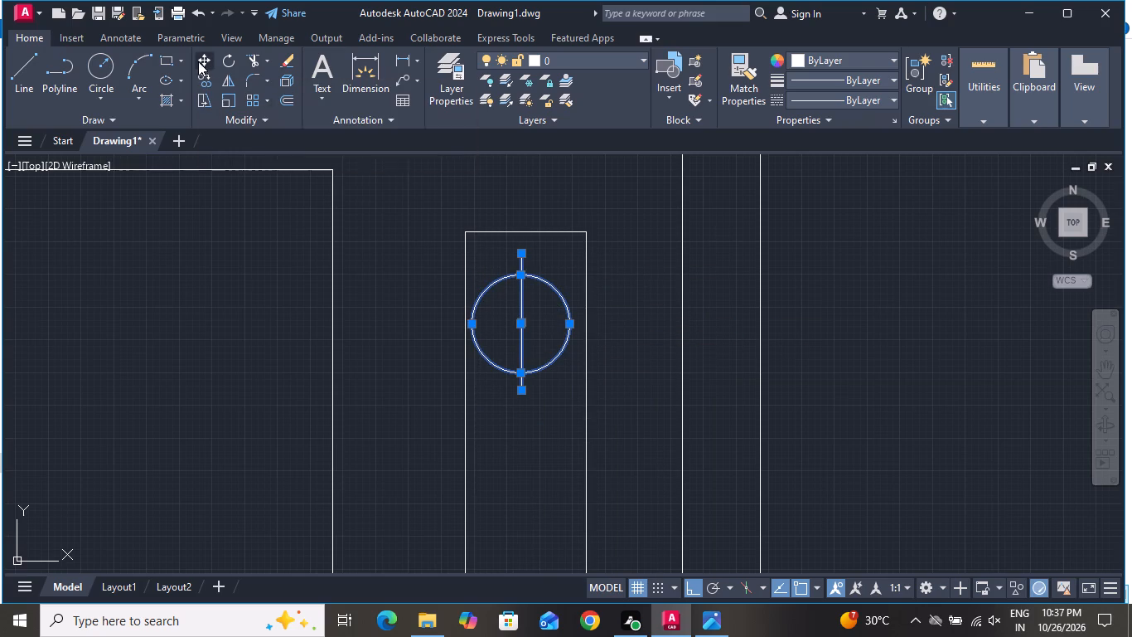
pyautogui.click(501, 318)
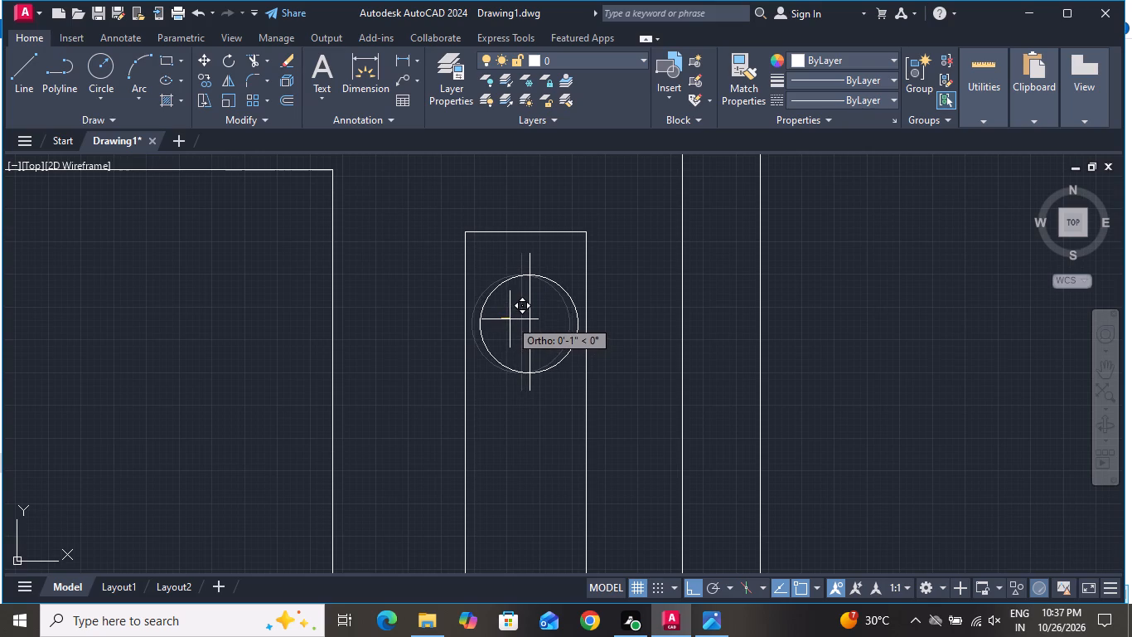
pyautogui.click(507, 310)
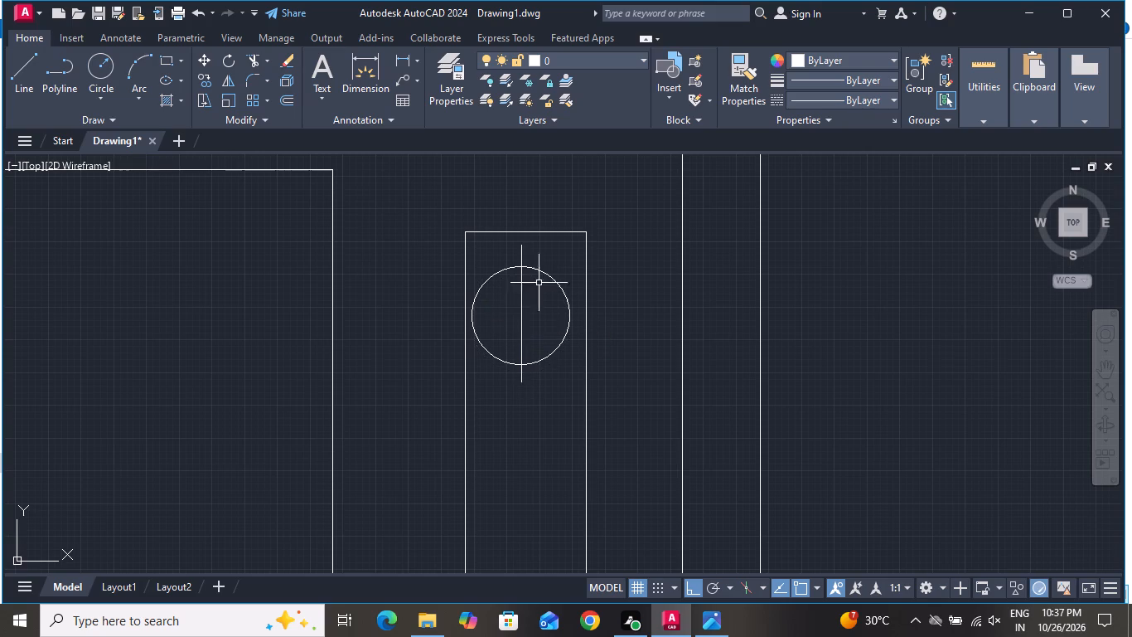
# Draw a horizontal line across the burner circle near its centre, extending slightly past both sides.
pyautogui.click(17, 71)
pyautogui.scroll(3, 482, 313)
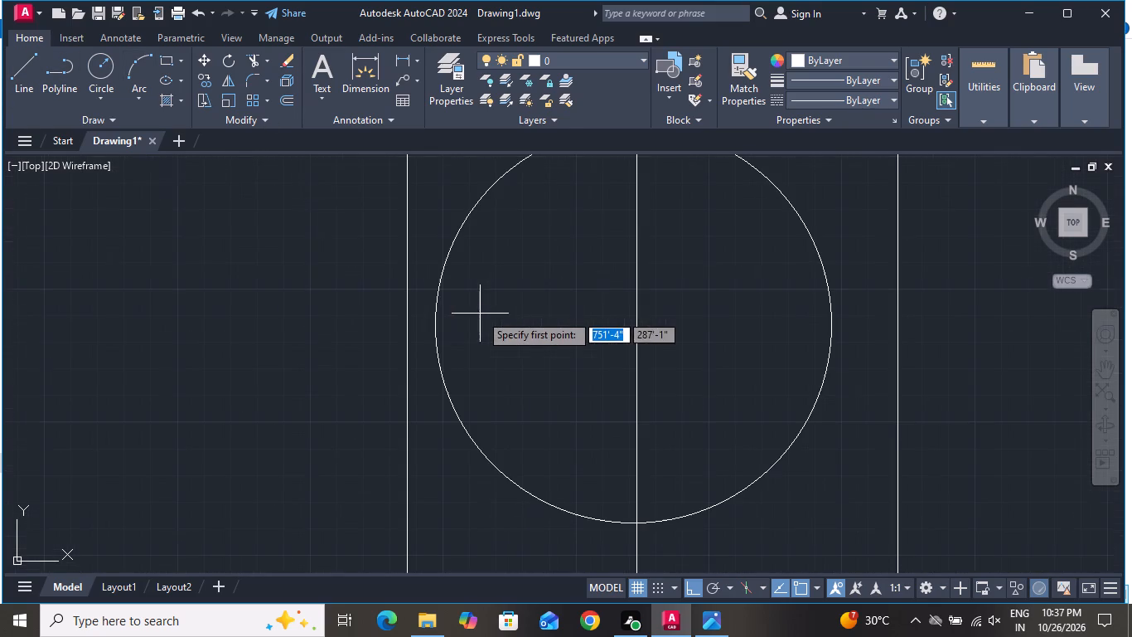
pyautogui.click(416, 311)
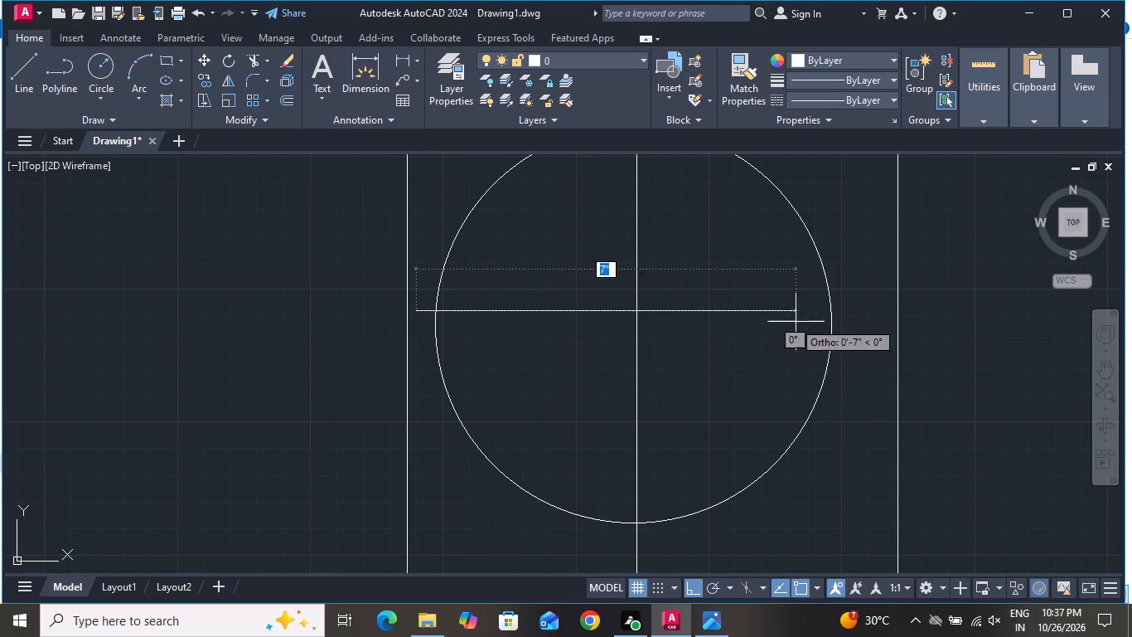
pyautogui.click(883, 321)
pyautogui.rightClick(863, 328)
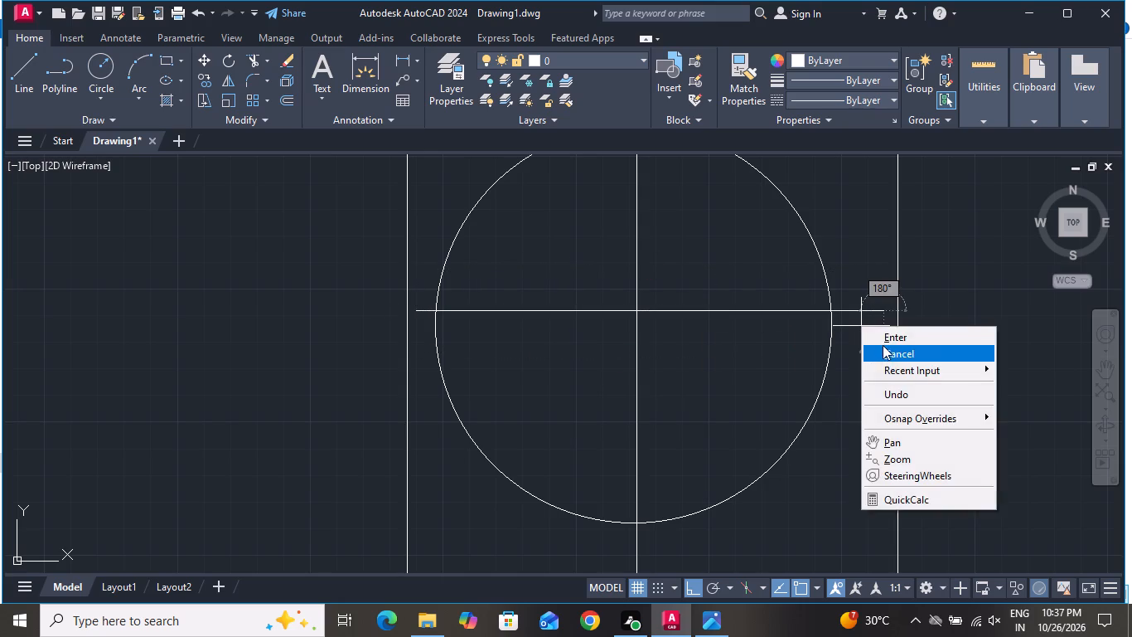
pyautogui.click(883, 345)
# Copy the burner circle with its cross lines straight south to the other end of the hob rectangle.
pyautogui.scroll(-3, 878, 358)
pyautogui.click(868, 311)
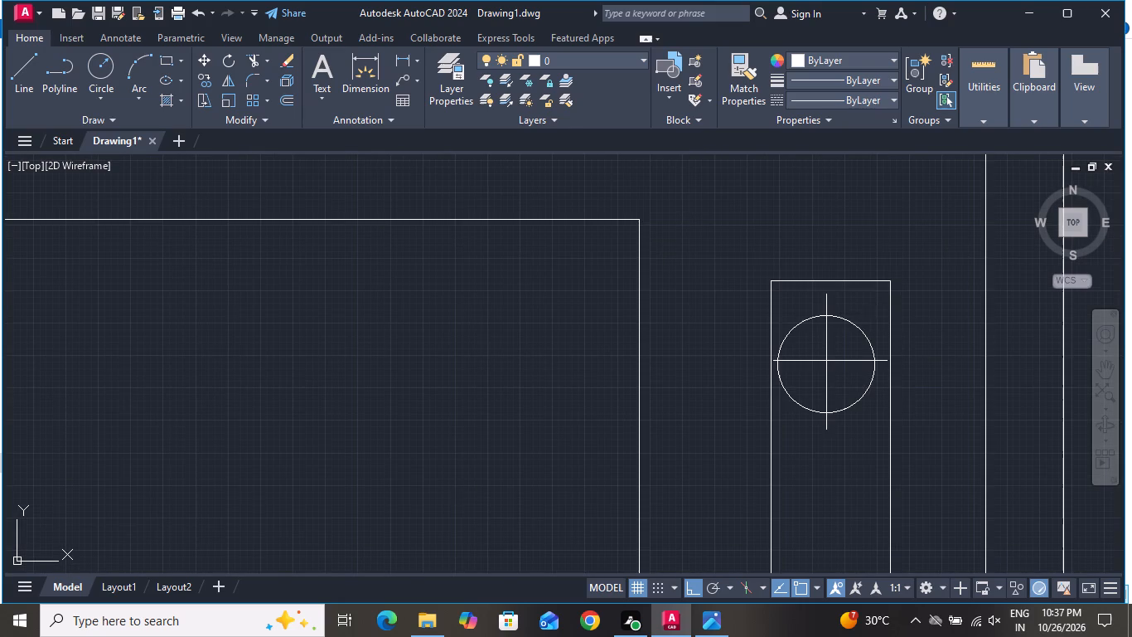
pyautogui.click(787, 435)
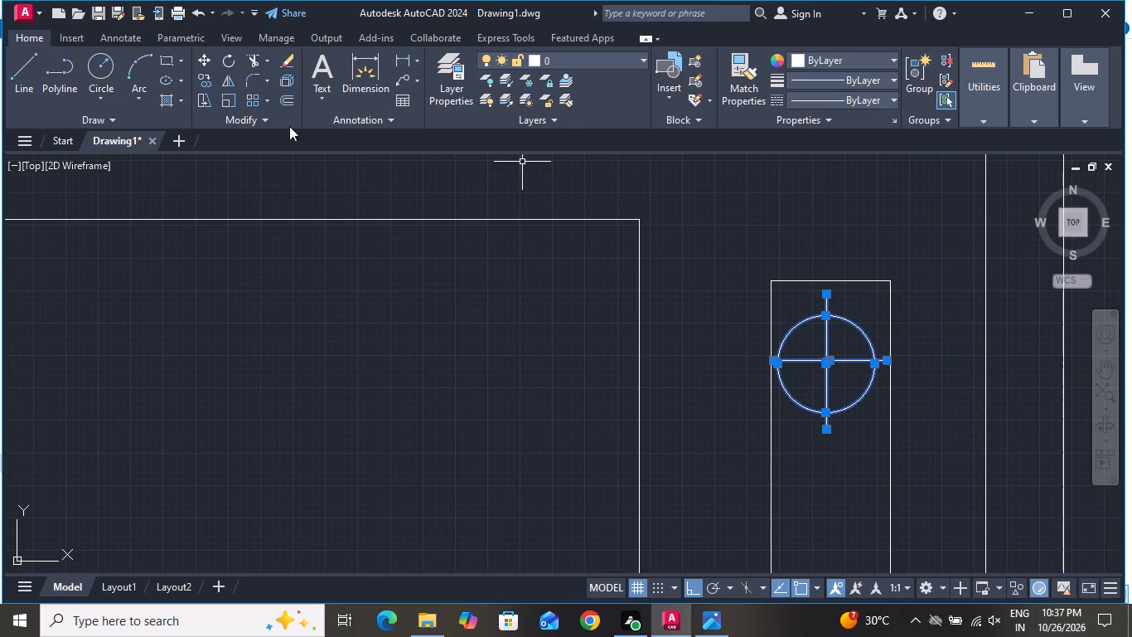
pyautogui.click(203, 79)
pyautogui.click(830, 355)
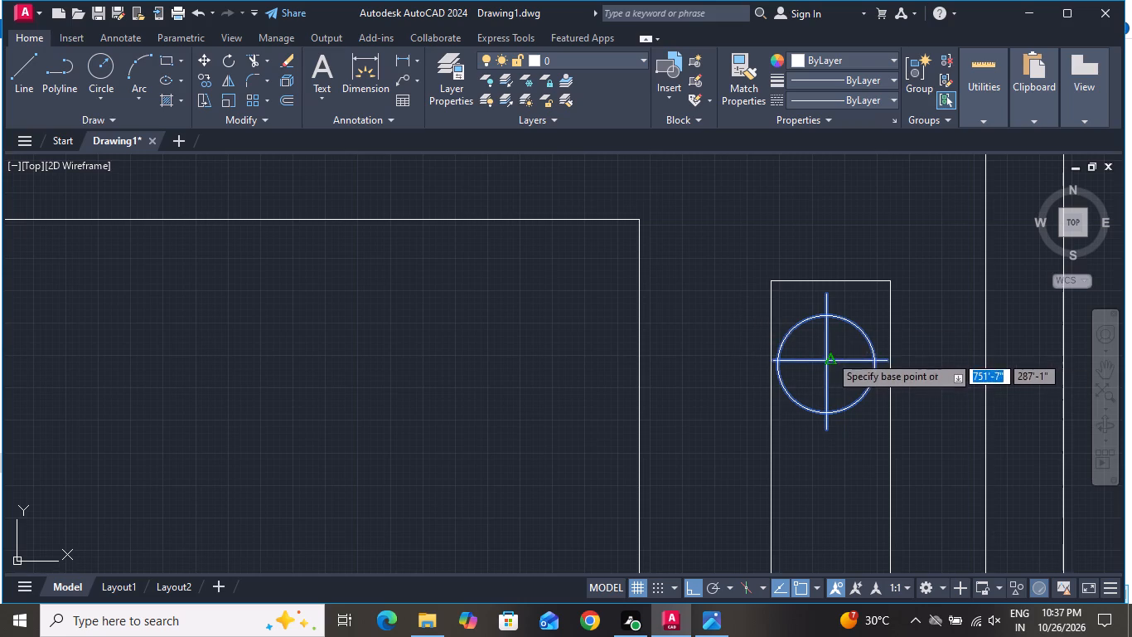
pyautogui.scroll(-3, 834, 321)
pyautogui.scroll(1, 843, 405)
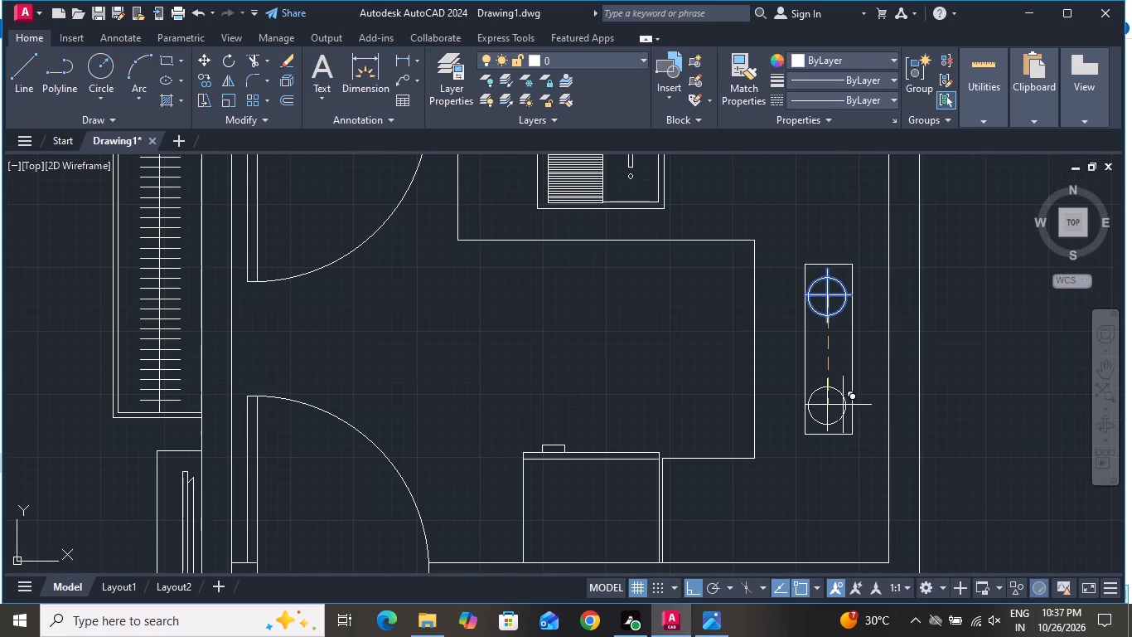
pyautogui.click(843, 404)
pyautogui.rightClick(843, 410)
pyautogui.click(883, 212)
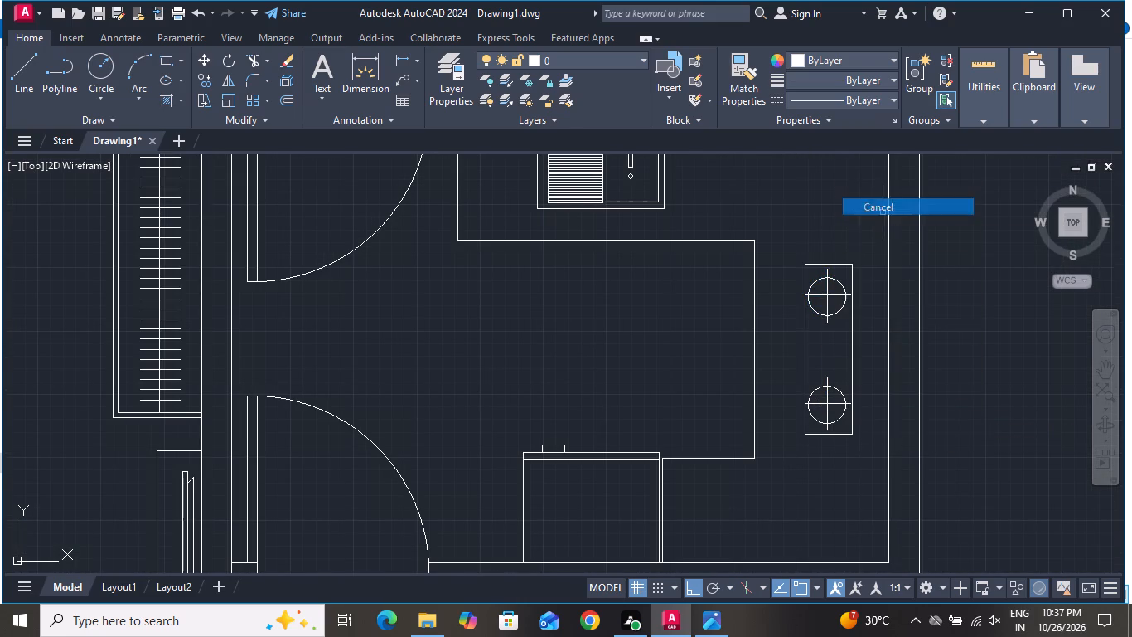
# Draw a 6" horizontal line across the west wall at the southwest inner corner of the room north of the stairs.
pyautogui.scroll(-2, 905, 279)
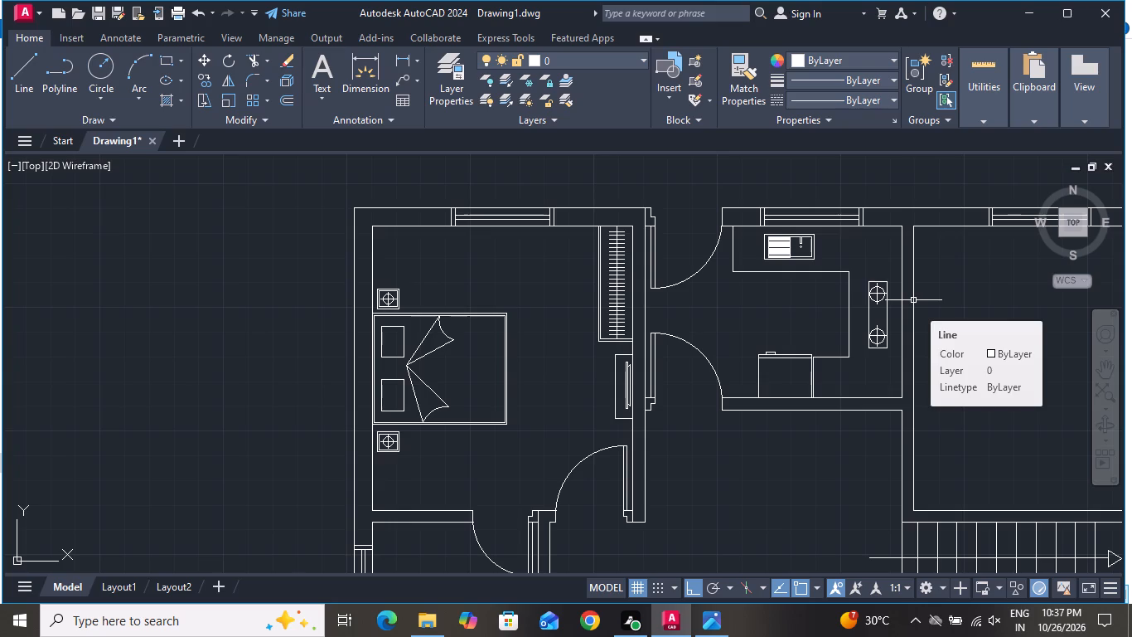
pyautogui.scroll(-1, 477, 218)
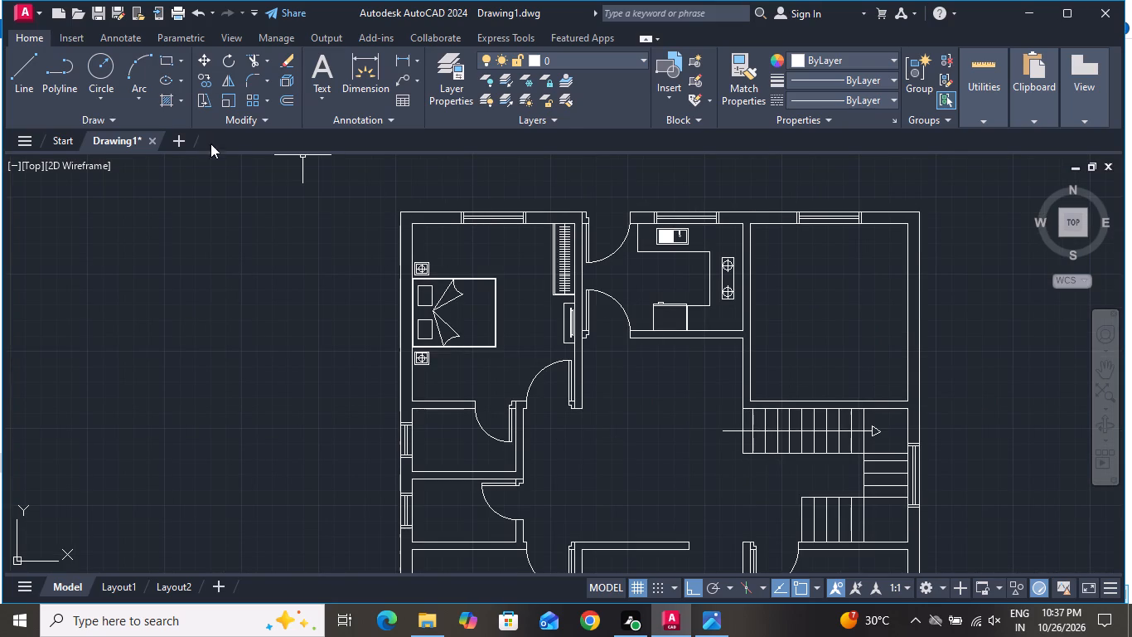
pyautogui.scroll(2, 738, 387)
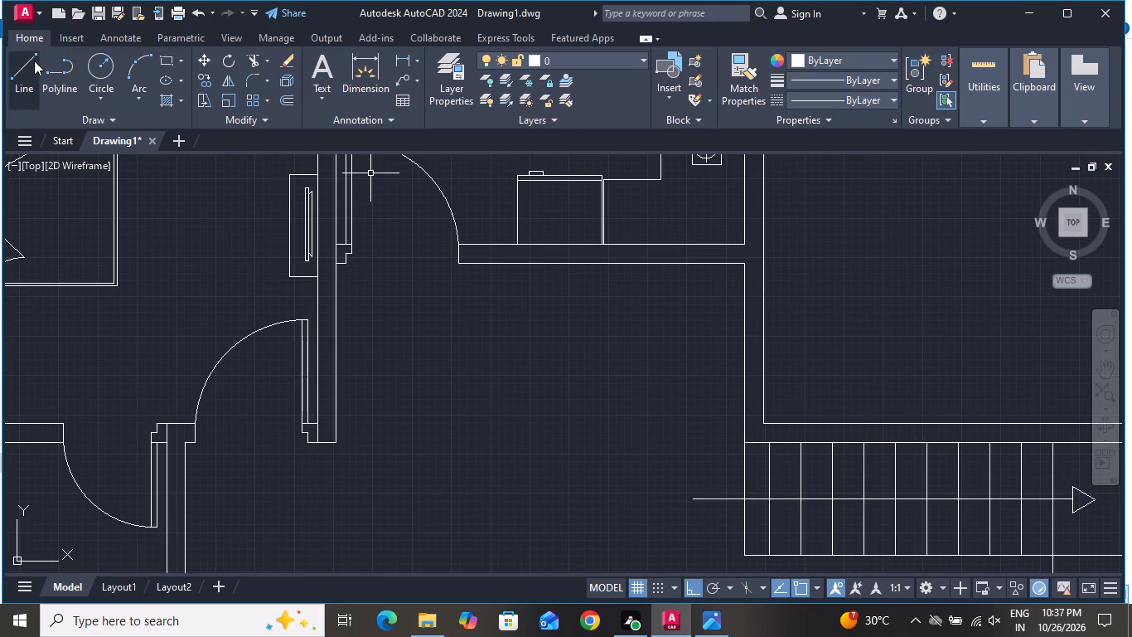
pyautogui.click(34, 61)
pyautogui.scroll(2, 866, 490)
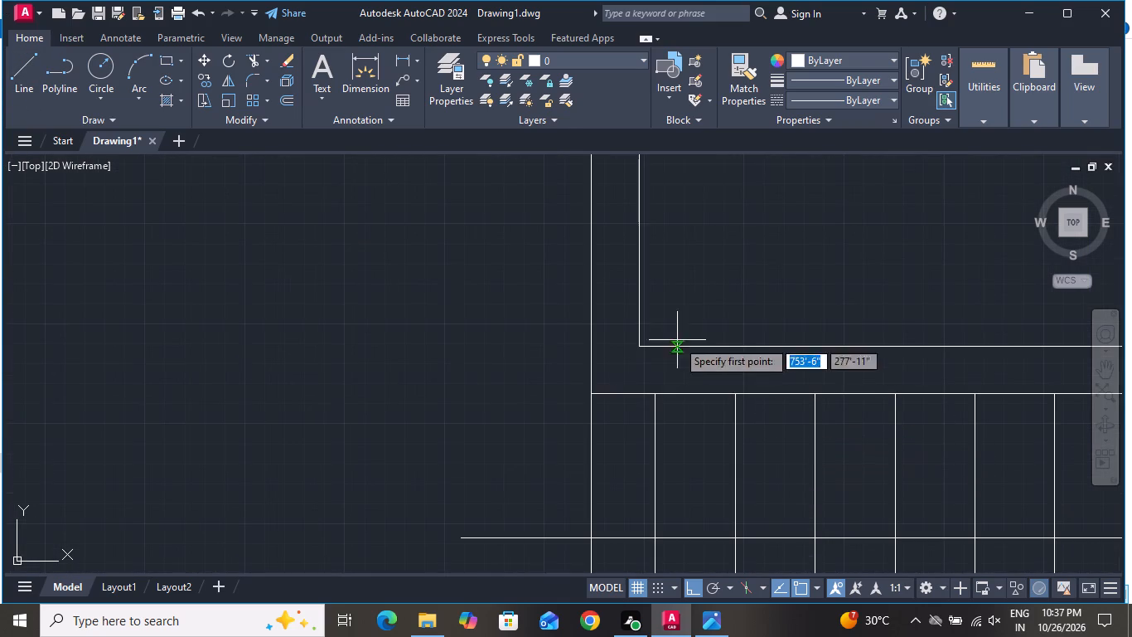
pyautogui.click(639, 343)
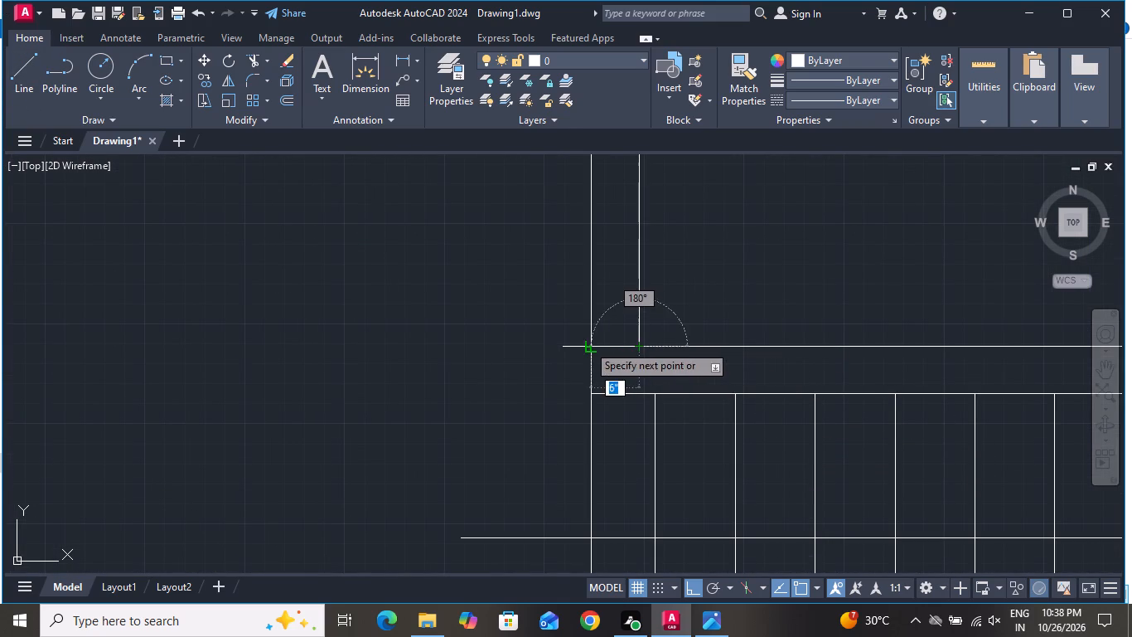
pyautogui.click(588, 344)
pyautogui.rightClick(587, 344)
pyautogui.click(612, 370)
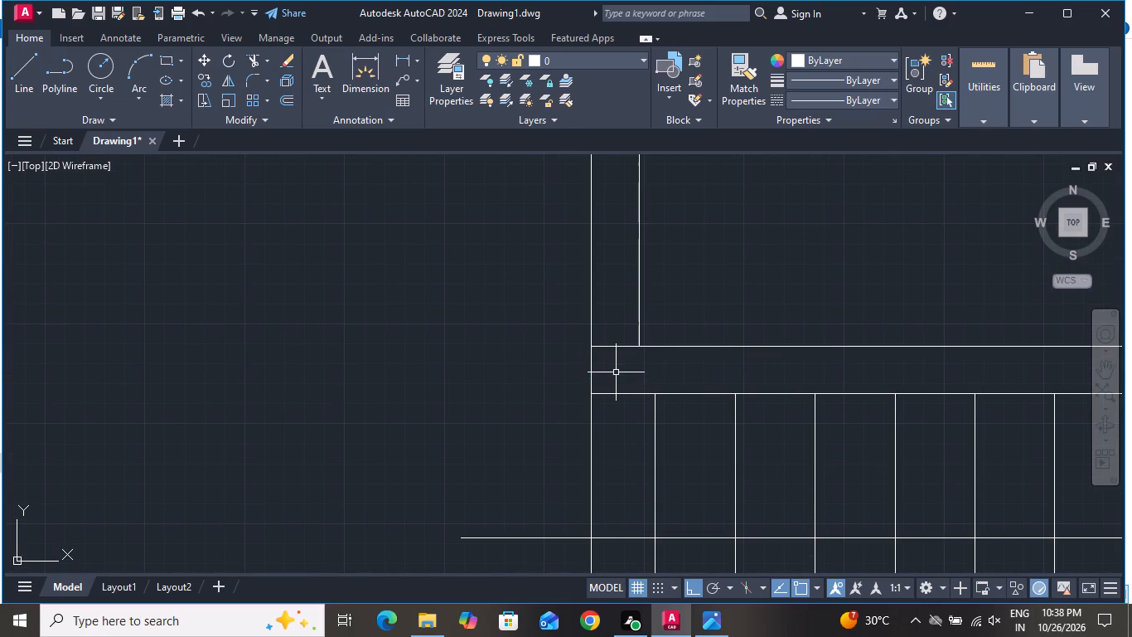
# Offset the short line across the wall 3" north to mark the south door jamb.
pyautogui.write('o 3')
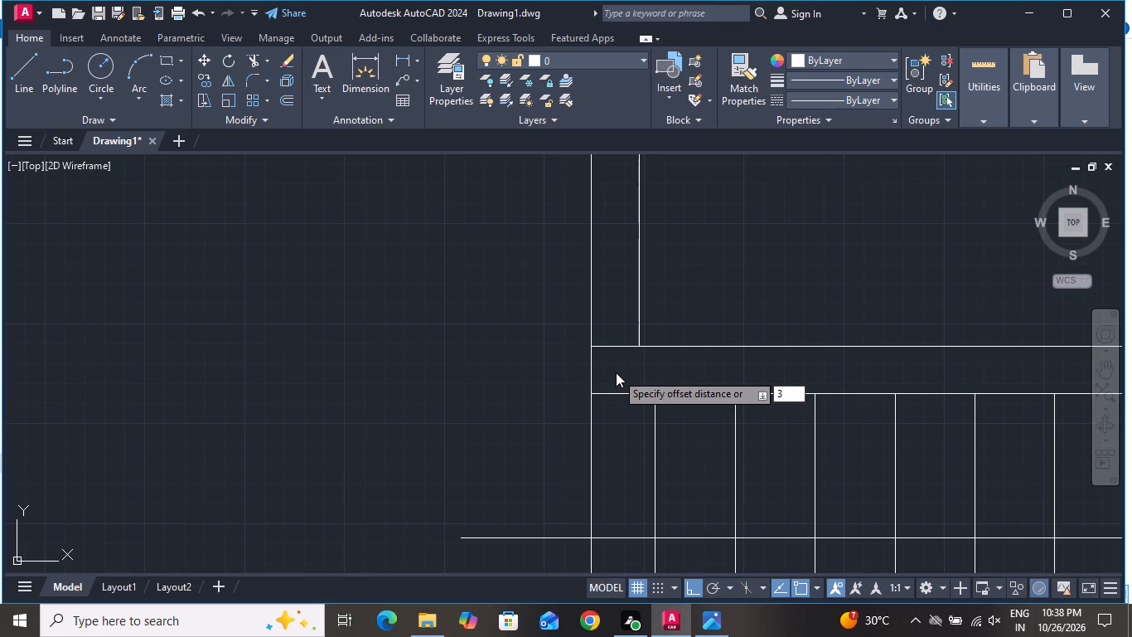
pyautogui.hotkey('shift', '"')
pyautogui.press('Return')
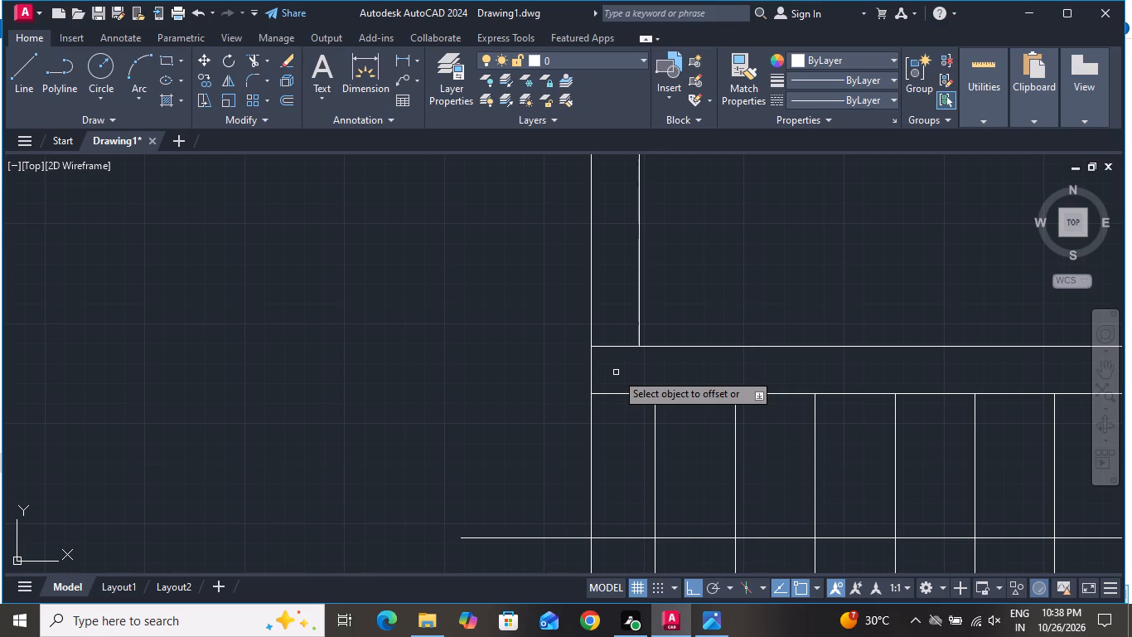
pyautogui.click(622, 348)
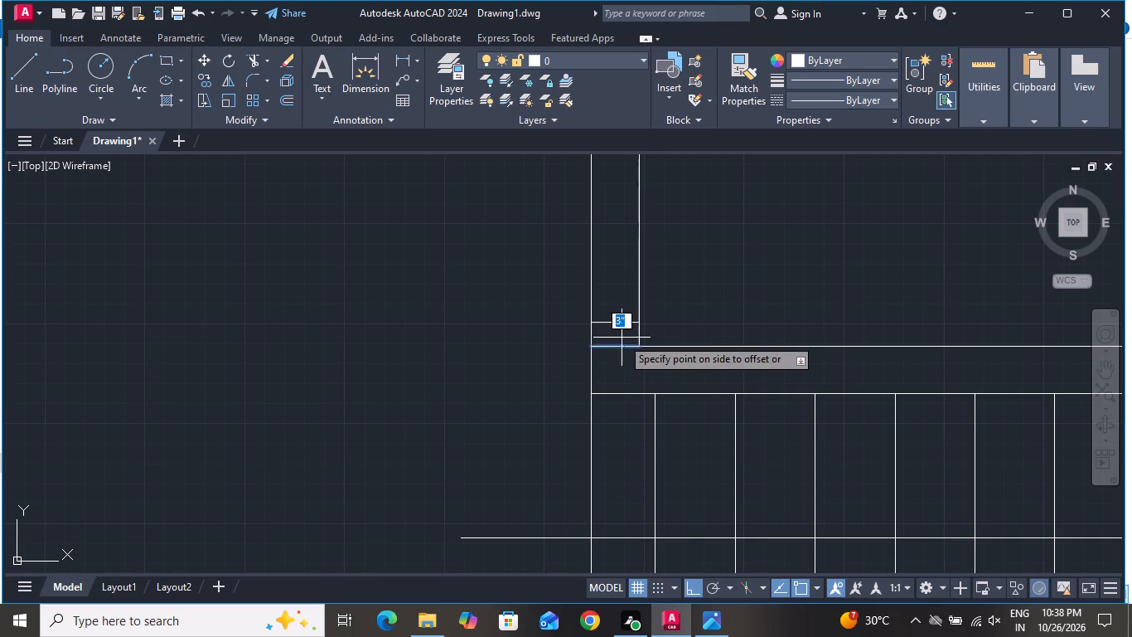
pyautogui.click(622, 323)
pyautogui.rightClick(617, 304)
pyautogui.click(645, 338)
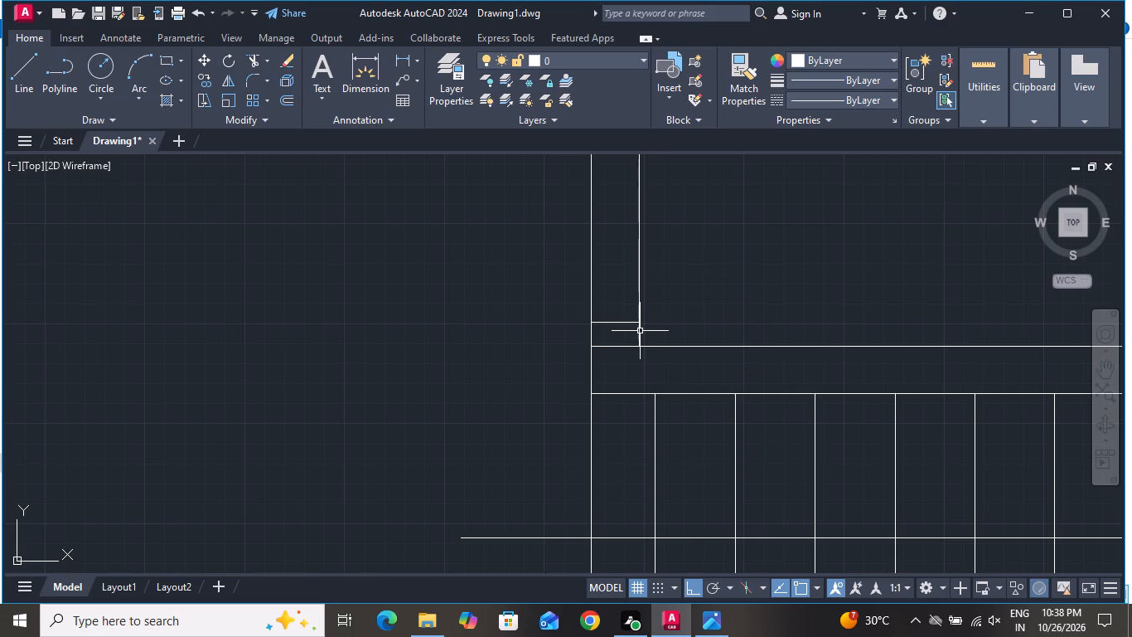
# Offset the south jamb line 3' north to mark the other side of the door opening.
pyautogui.write("o 3'")
pyautogui.press('Return')
pyautogui.scroll(-3, 619, 377)
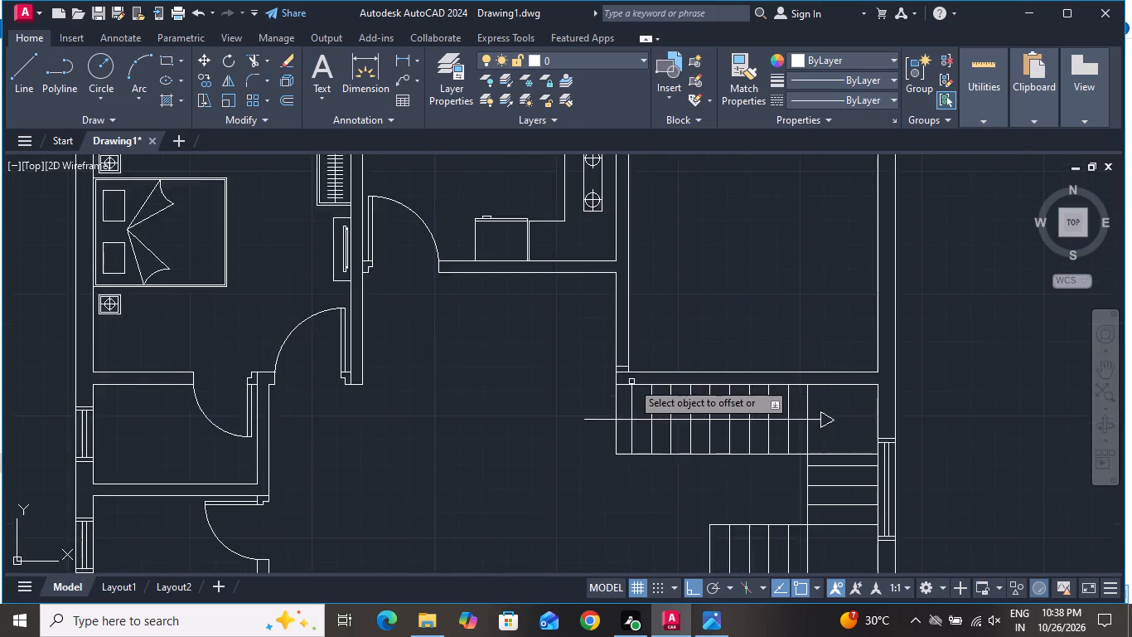
pyautogui.scroll(1, 631, 382)
pyautogui.click(615, 359)
pyautogui.click(613, 255)
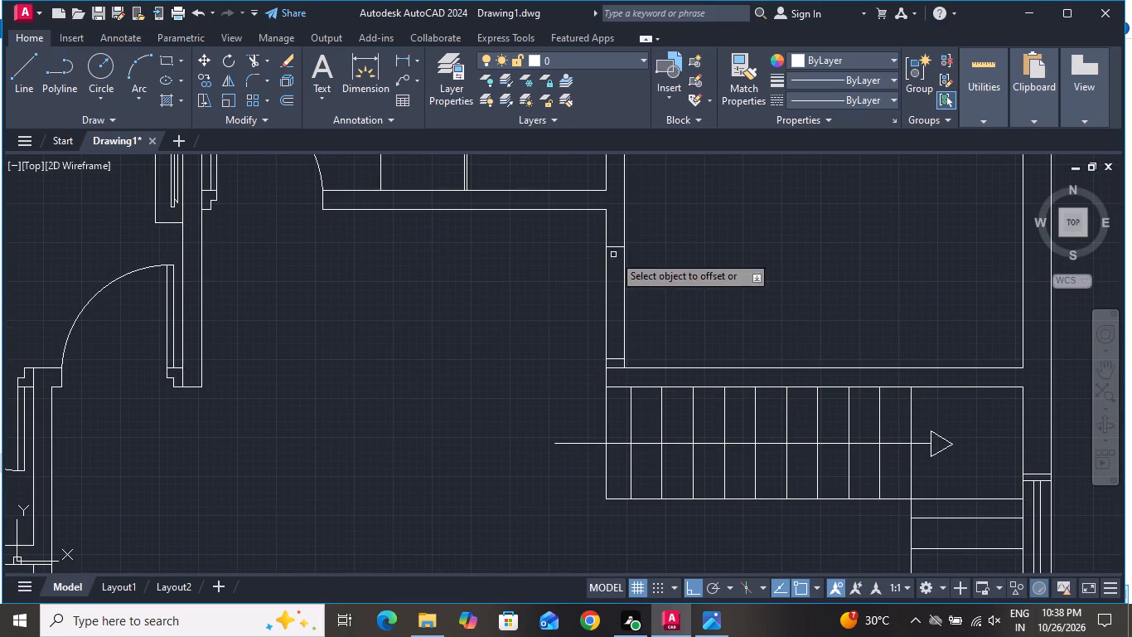
pyautogui.rightClick(630, 285)
pyautogui.click(663, 312)
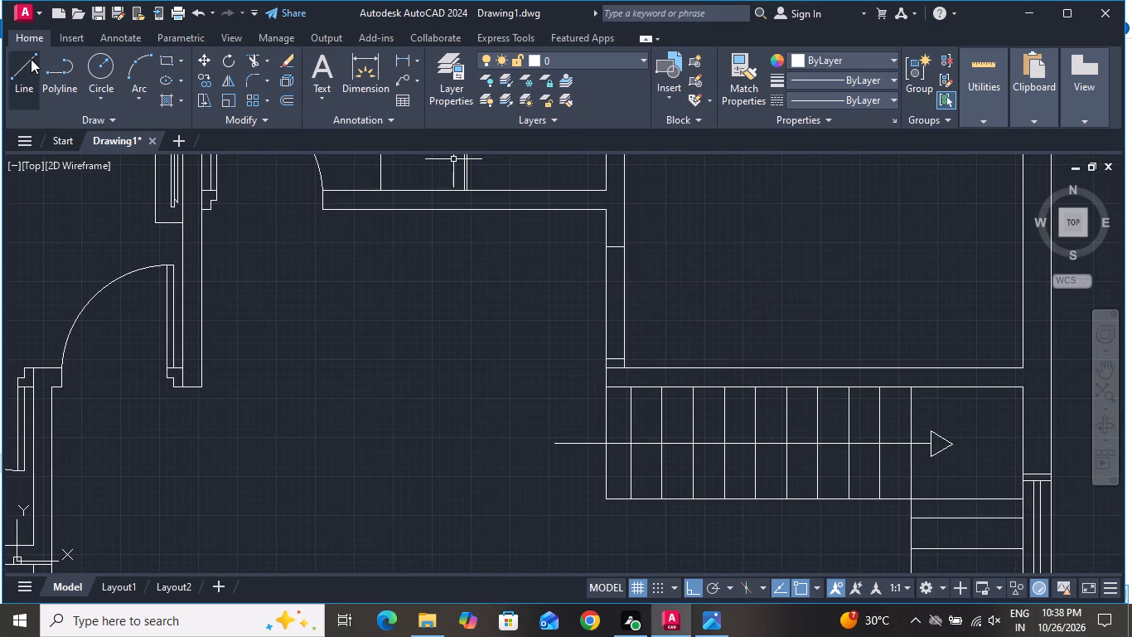
# Draw a 3' horizontal line east from the midpoint of the south jamb line as the door leaf.
pyautogui.click(31, 59)
pyautogui.scroll(2, 620, 359)
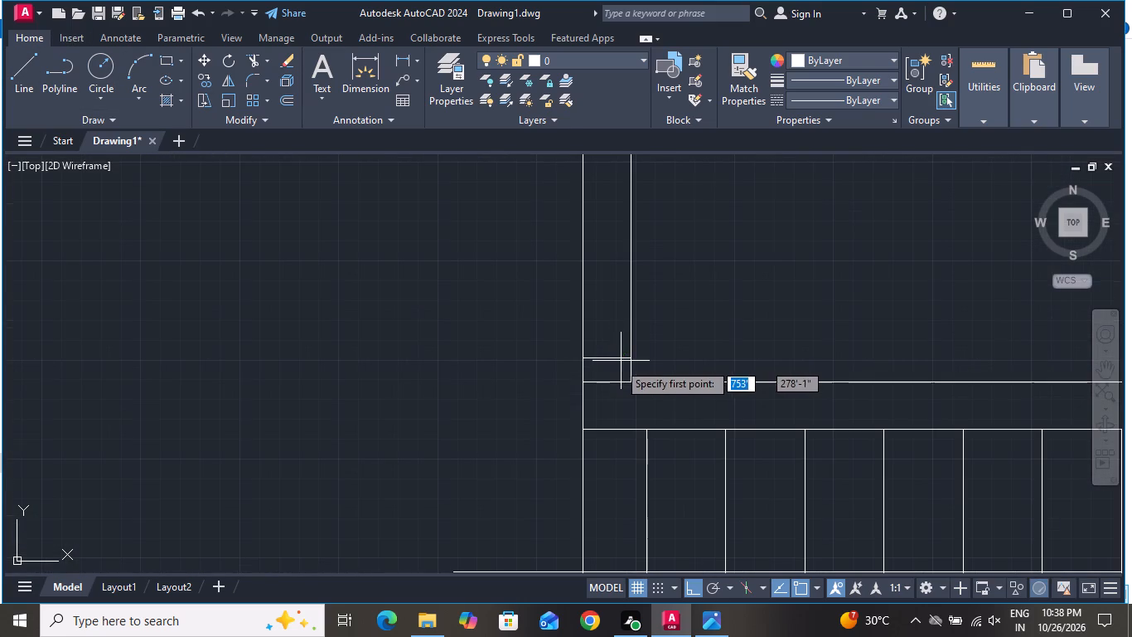
pyautogui.click(609, 357)
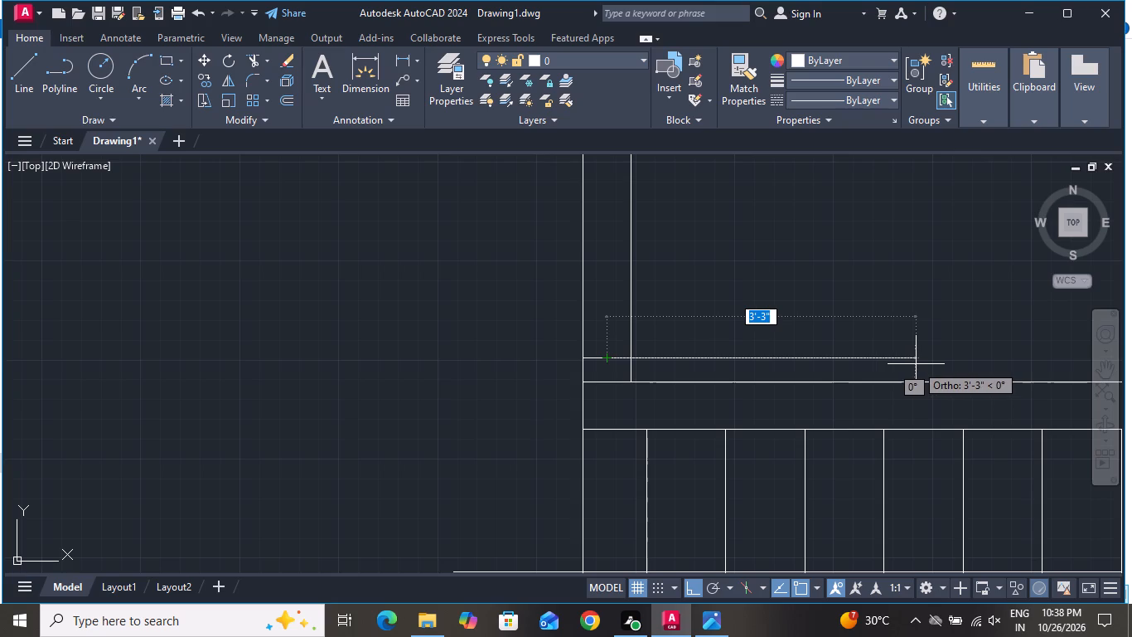
pyautogui.write("3'")
pyautogui.press('Return')
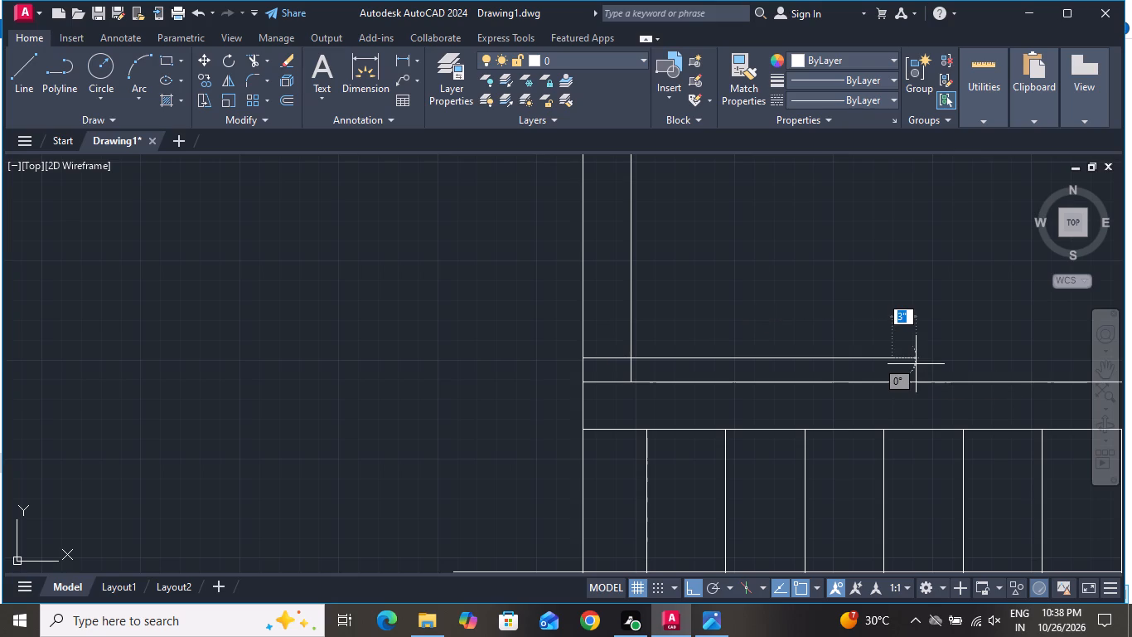
pyautogui.rightClick(838, 359)
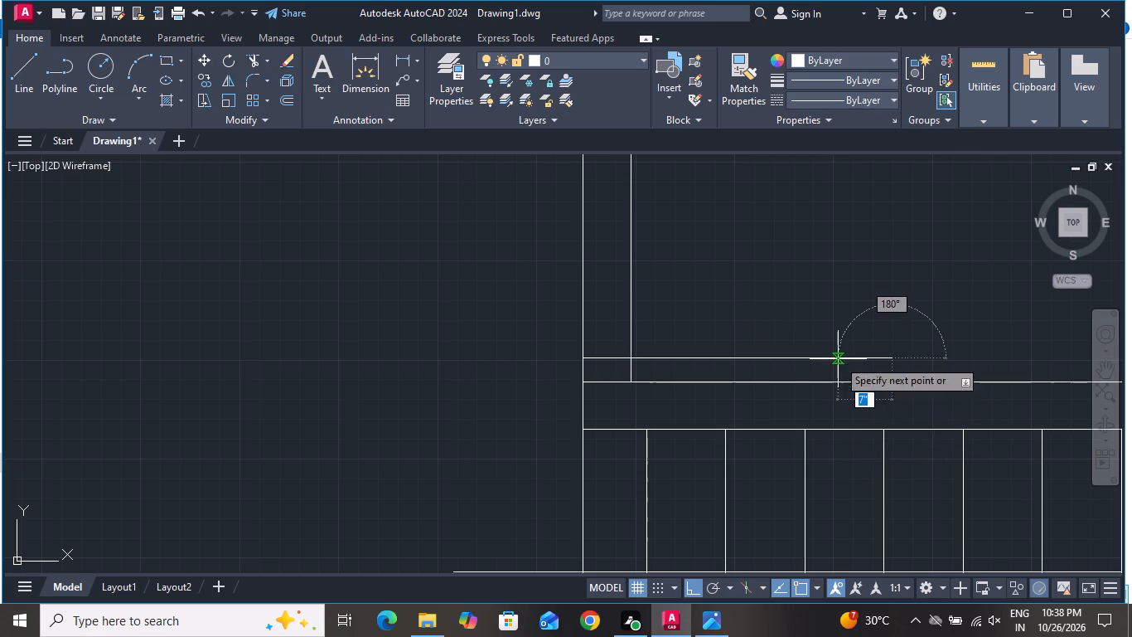
pyautogui.click(872, 382)
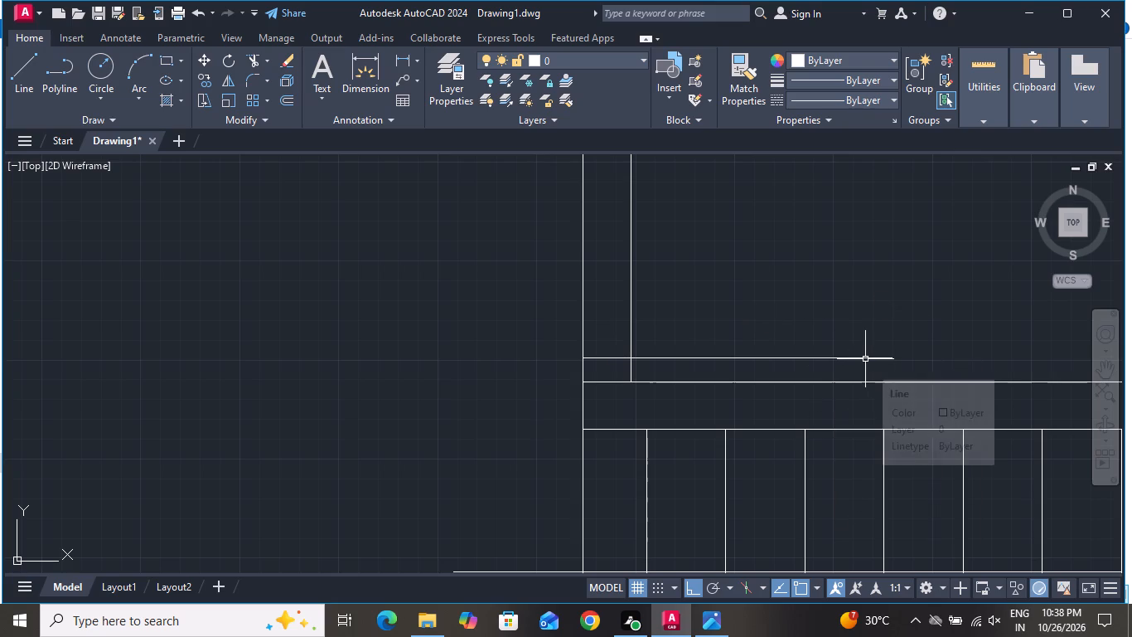
# Offset the 3' door leaf line 2" north to give the leaf its thickness.
pyautogui.press('o')
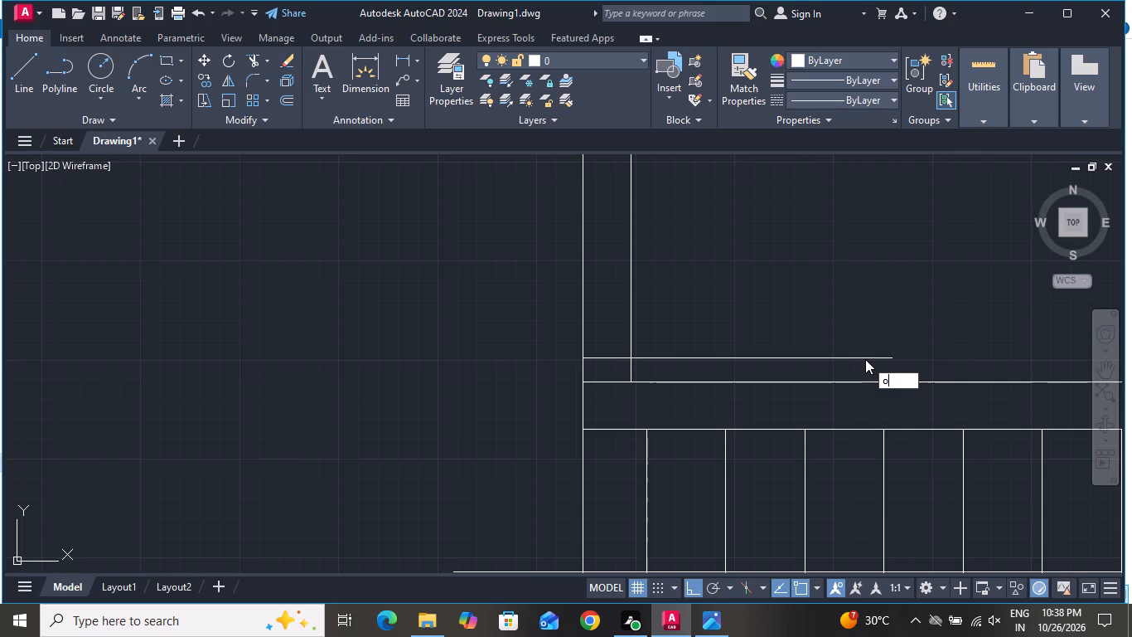
pyautogui.press('space')
pyautogui.press('2')
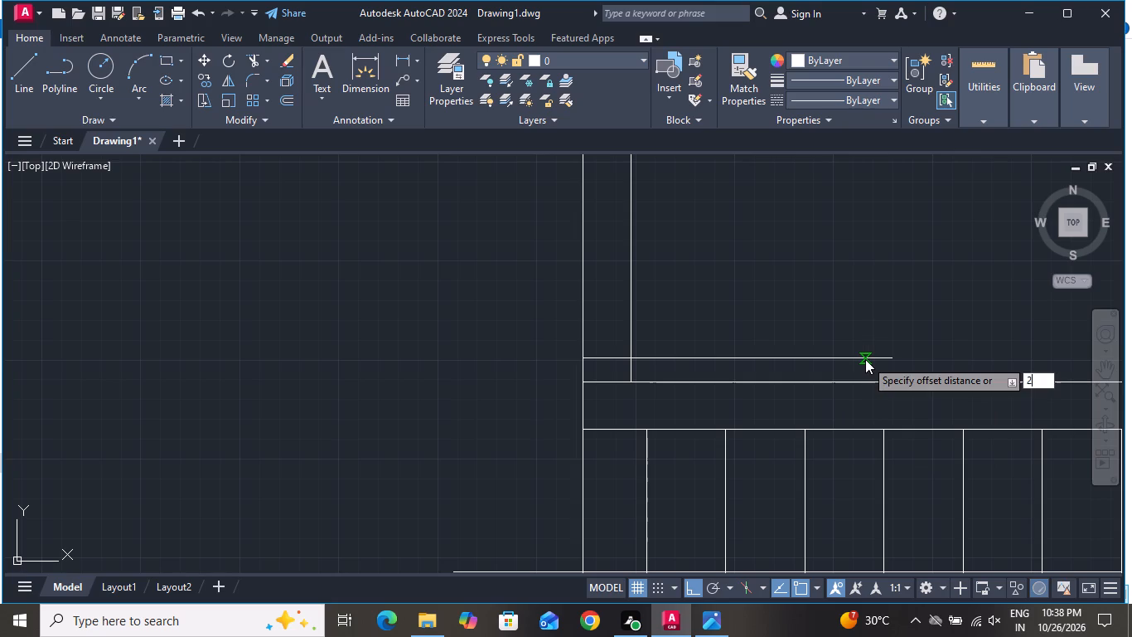
pyautogui.hotkey('shift', '"')
pyautogui.press('Return')
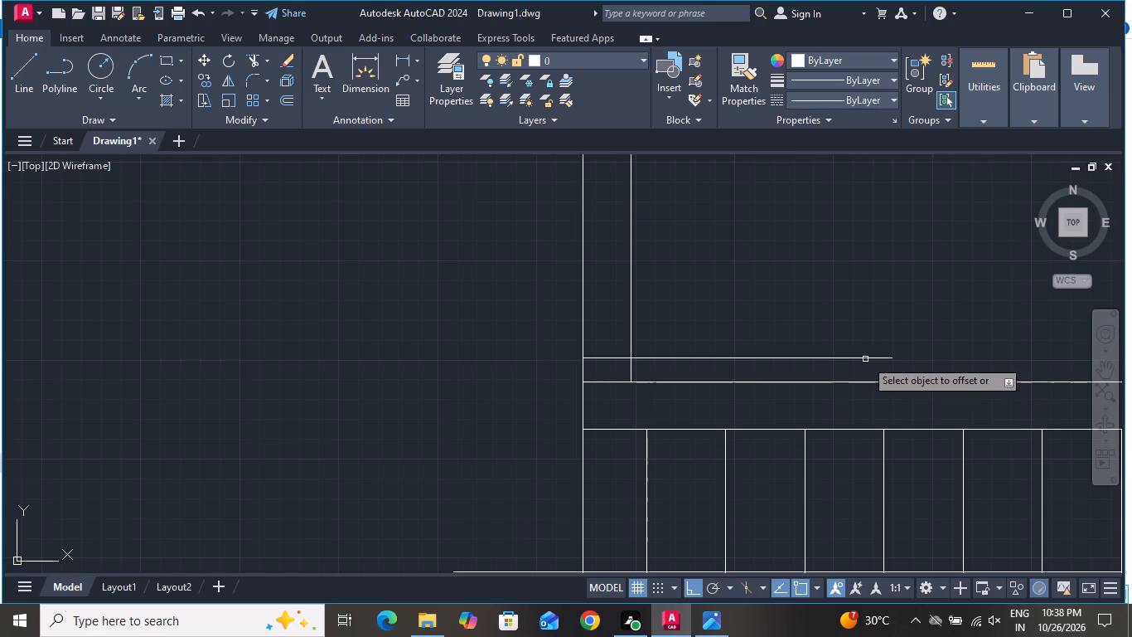
pyautogui.click(865, 359)
pyautogui.click(875, 316)
pyautogui.rightClick(875, 316)
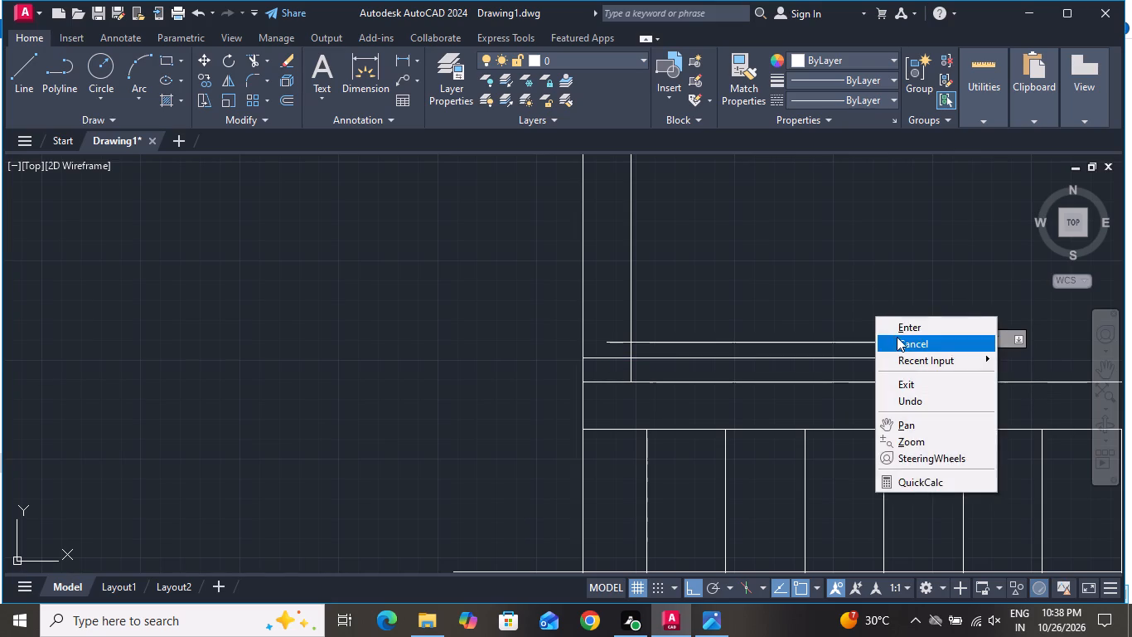
pyautogui.click(897, 337)
# Draw the door swing as a three-point arc from the north jamb line's midpoint through the east ends of both leaf lines.
pyautogui.press('a')
pyautogui.press('space')
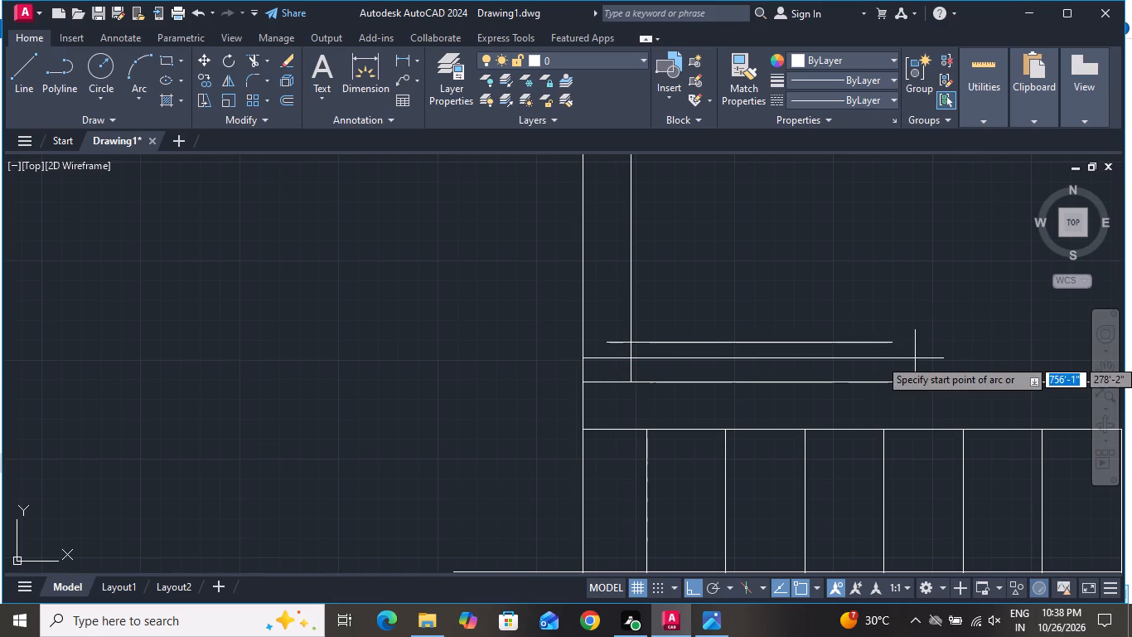
pyautogui.scroll(-2, 725, 387)
pyautogui.scroll(2, 667, 272)
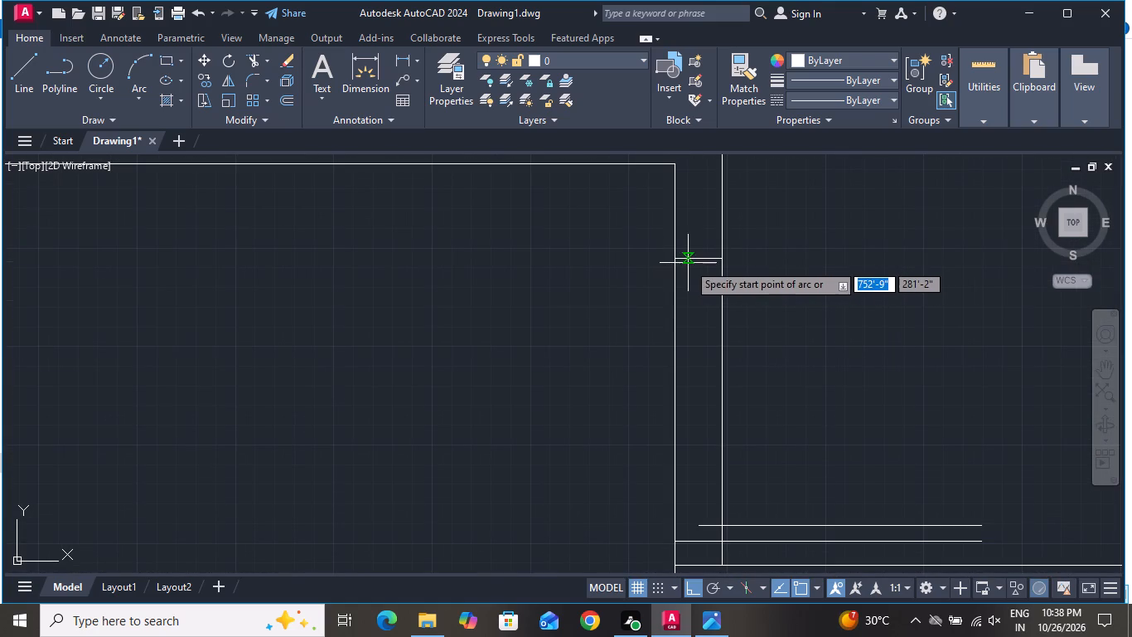
pyautogui.click(694, 258)
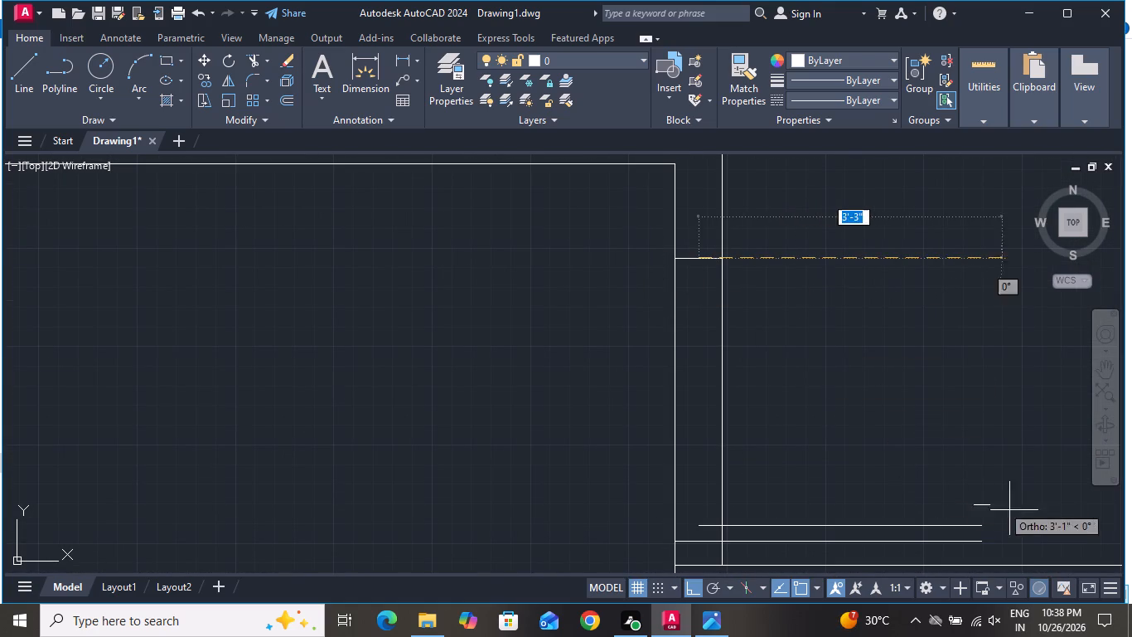
pyautogui.scroll(5, 999, 546)
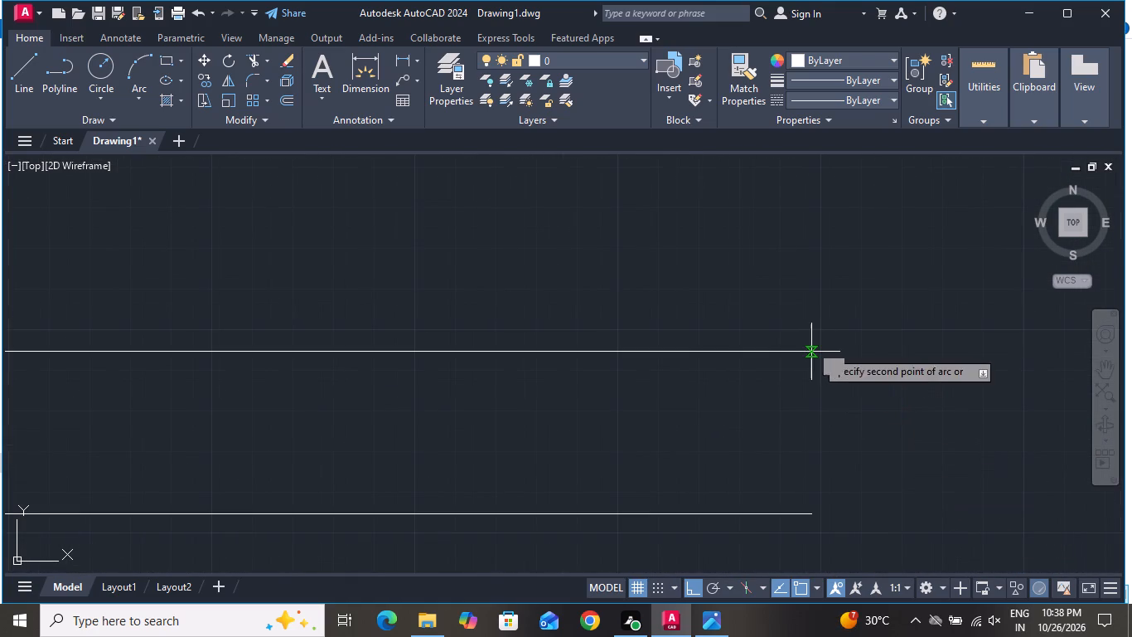
pyautogui.click(812, 351)
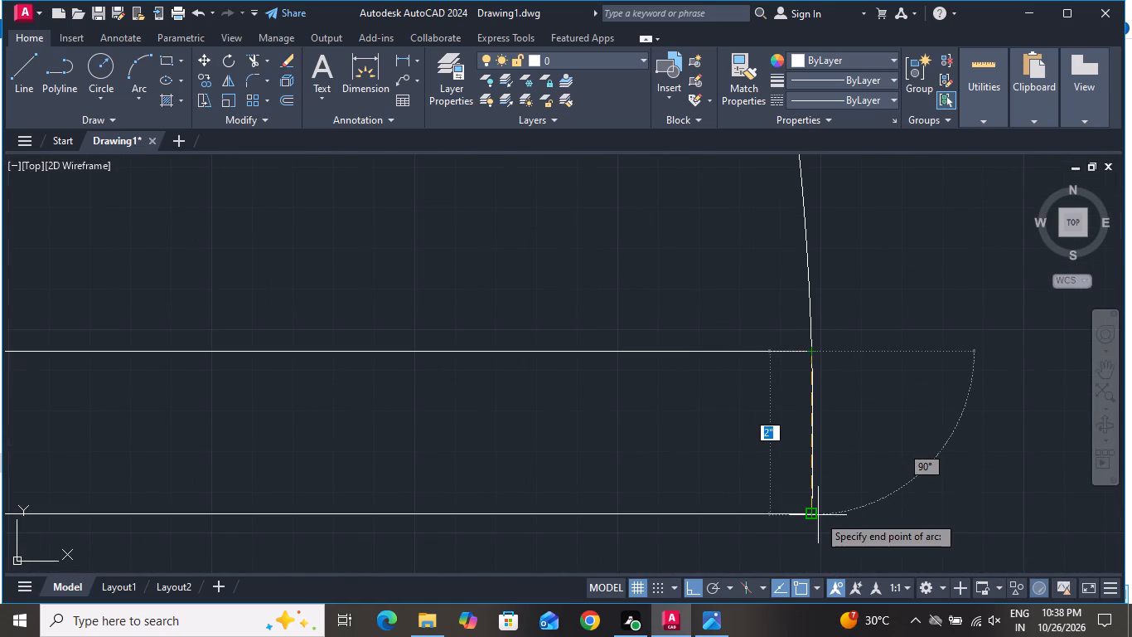
pyautogui.click(810, 512)
pyautogui.scroll(-2, 825, 478)
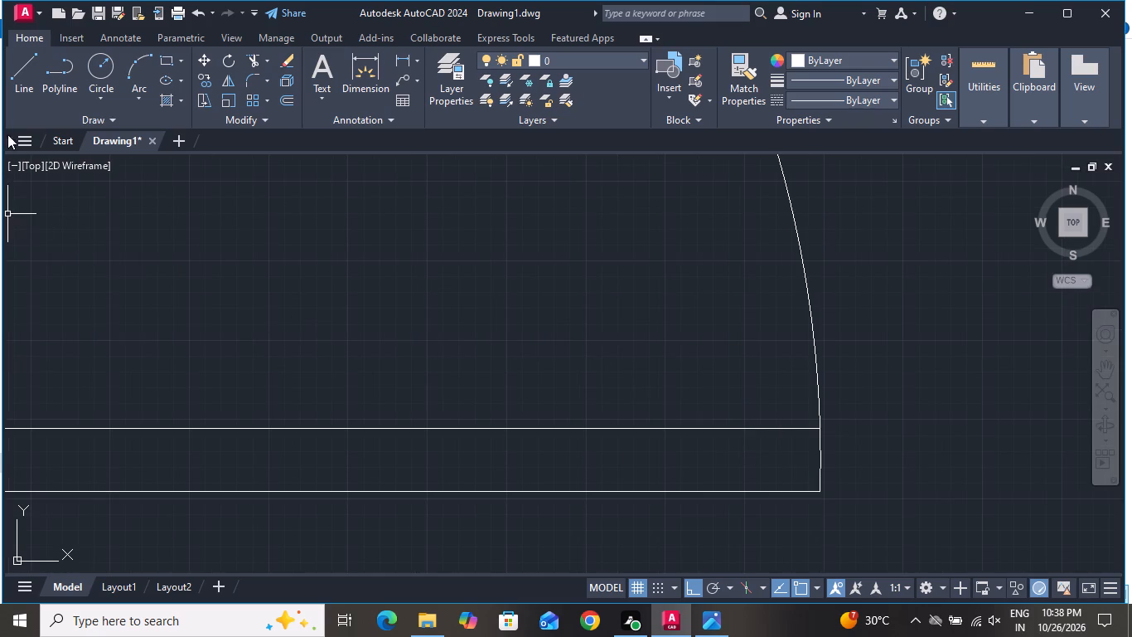
# Draw a short vertical line closing the west end of the door leaf between its two horizontal lines.
pyautogui.click(13, 88)
pyautogui.scroll(-2, 546, 286)
pyautogui.scroll(2, 218, 371)
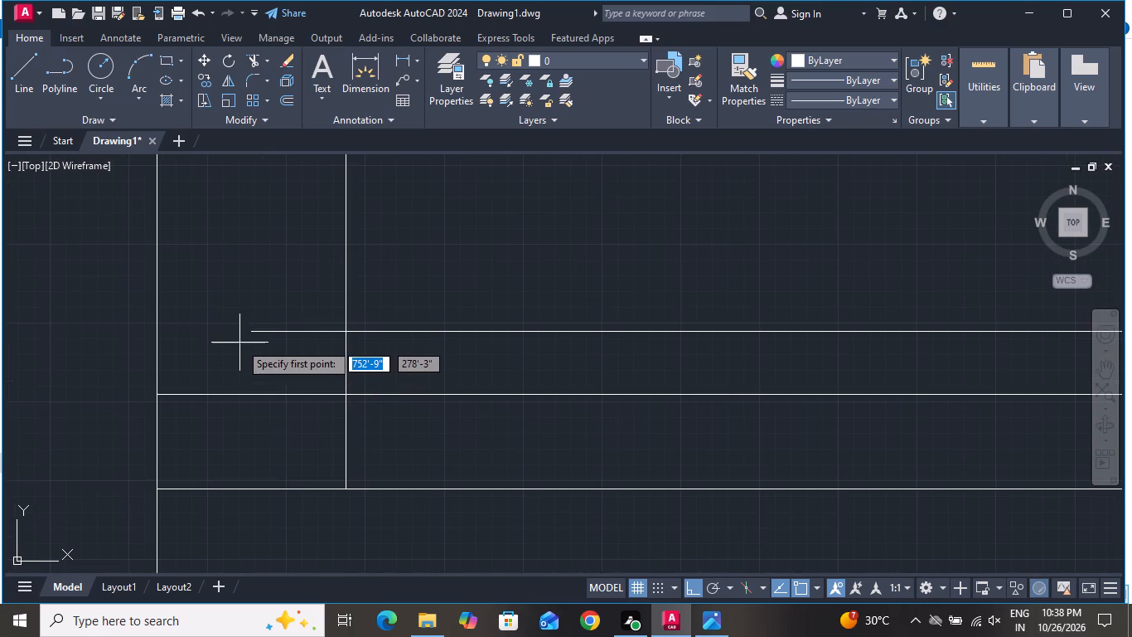
pyautogui.click(246, 327)
pyautogui.click(252, 394)
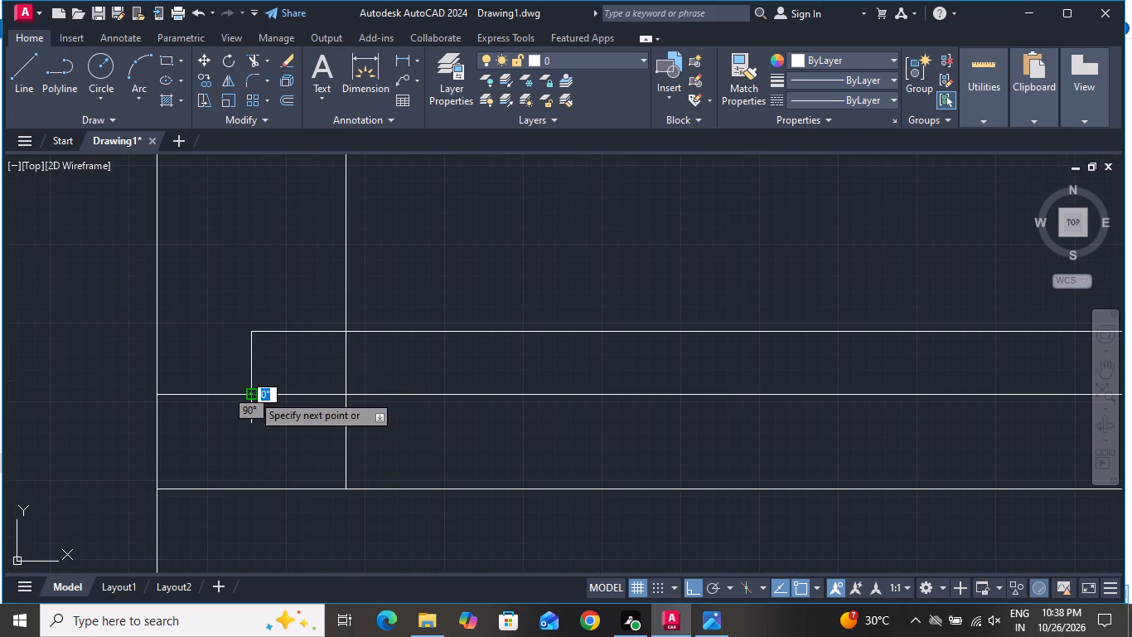
# Trim the south jamb line between the short closing line of the door leaf and the wall's east face.
pyautogui.rightClick(252, 394)
pyautogui.click(281, 422)
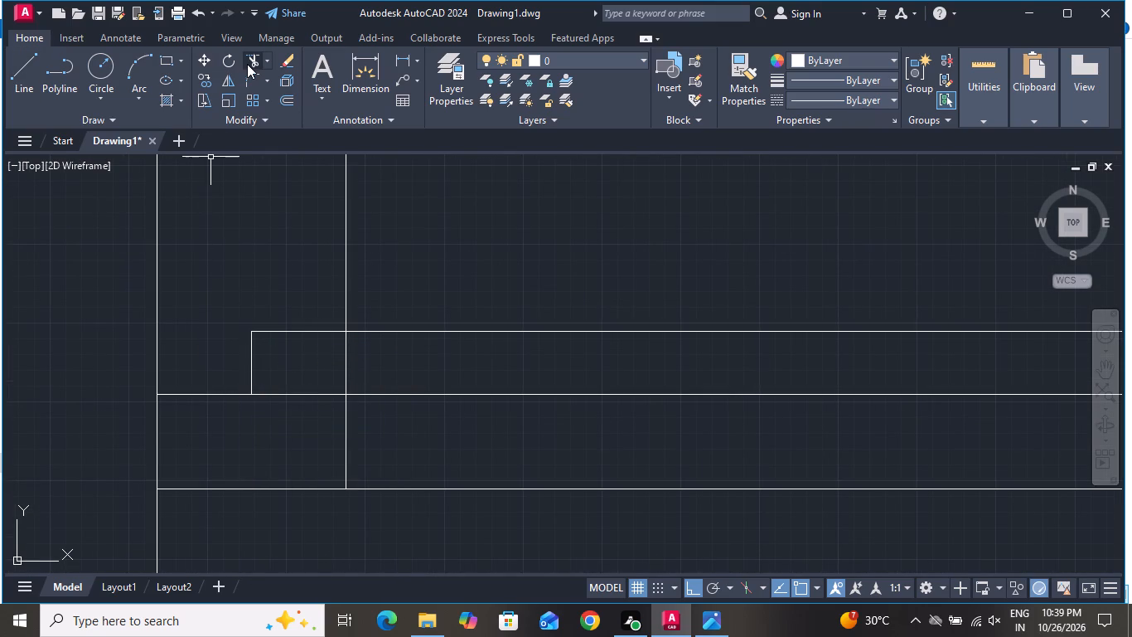
pyautogui.click(250, 61)
pyautogui.click(311, 371)
pyautogui.click(314, 425)
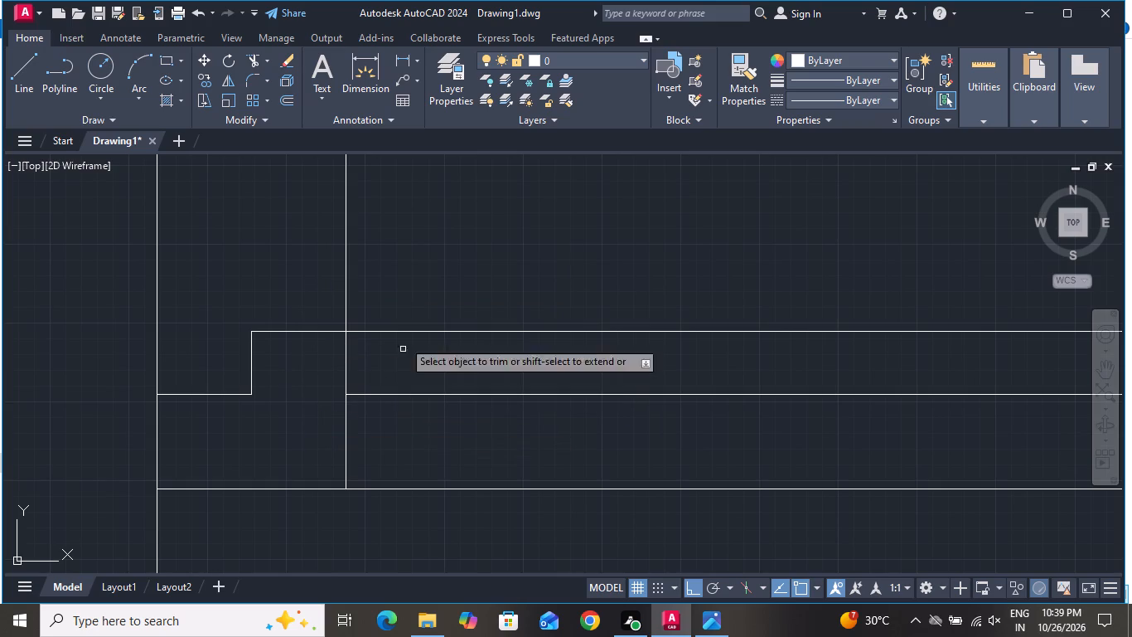
# Trim both vertical wall lines across the door opening, between the north jamb and the door leaf.
pyautogui.scroll(-4, 422, 295)
pyautogui.click(447, 289)
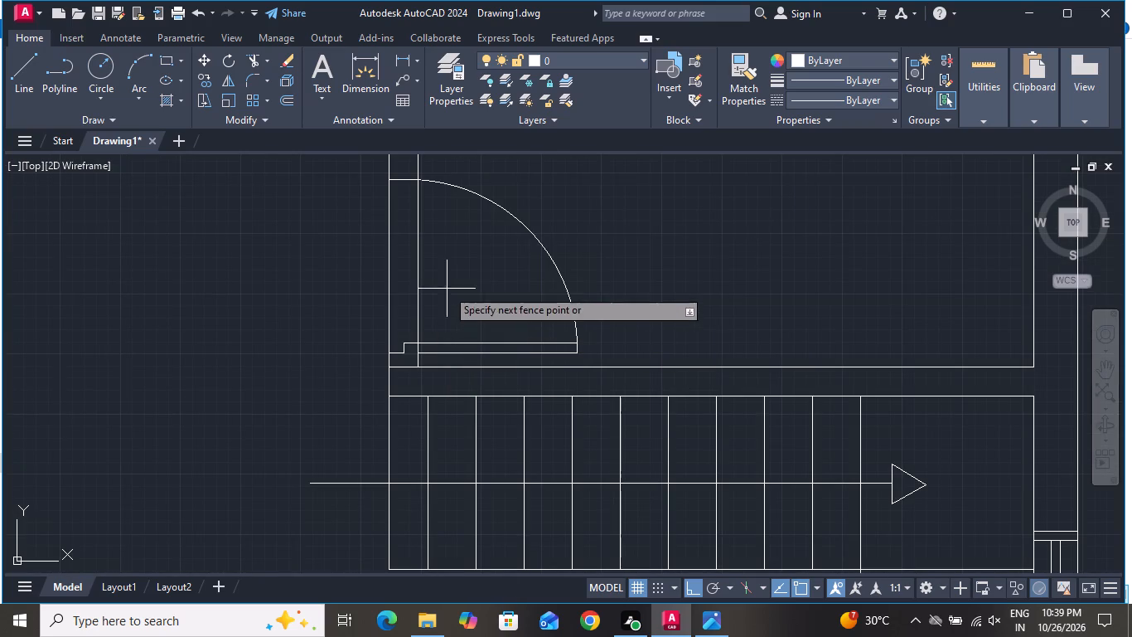
pyautogui.click(362, 249)
pyautogui.rightClick(392, 271)
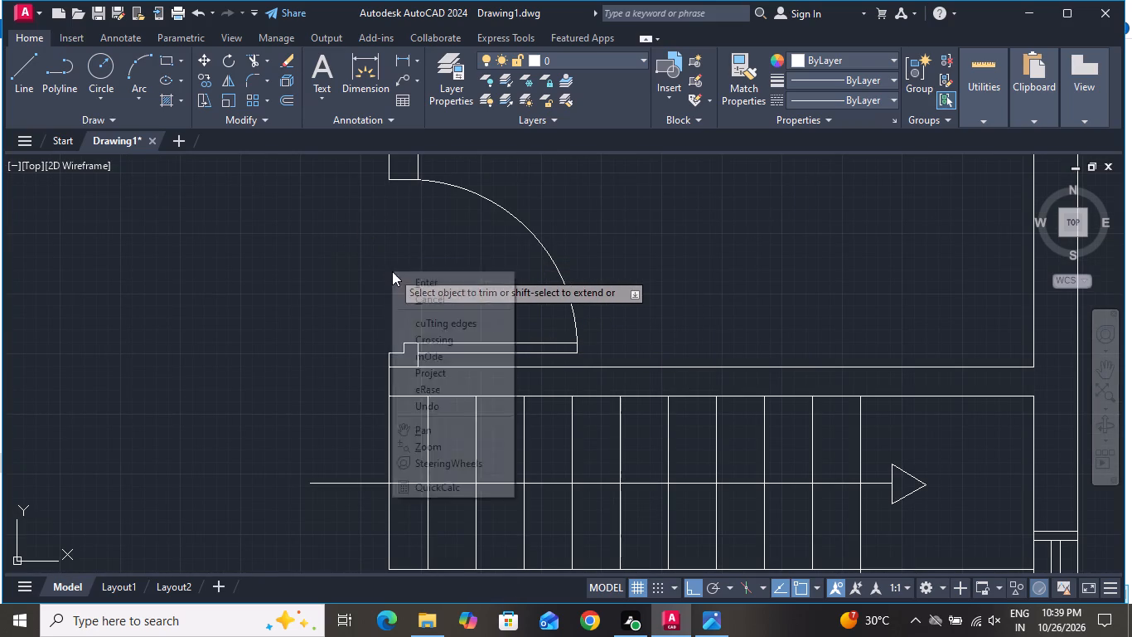
pyautogui.click(423, 303)
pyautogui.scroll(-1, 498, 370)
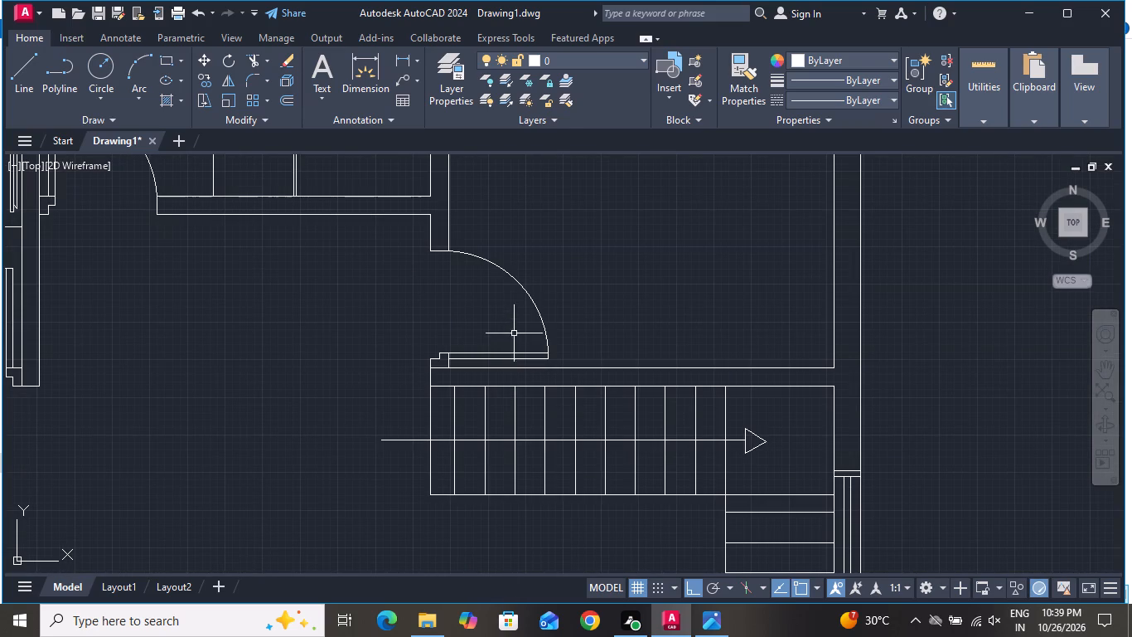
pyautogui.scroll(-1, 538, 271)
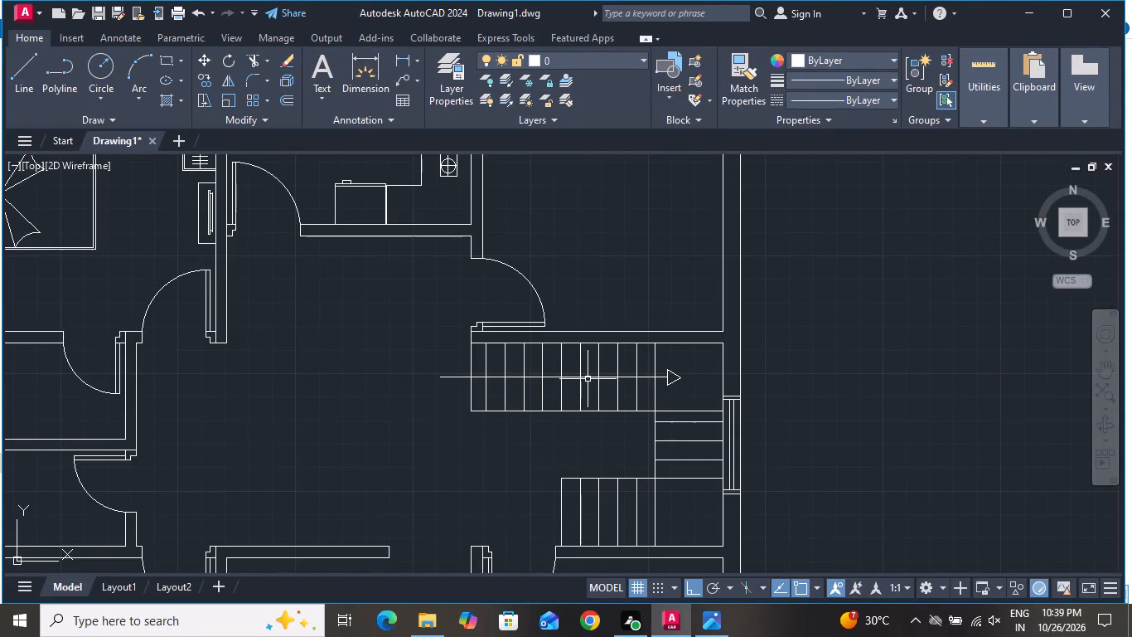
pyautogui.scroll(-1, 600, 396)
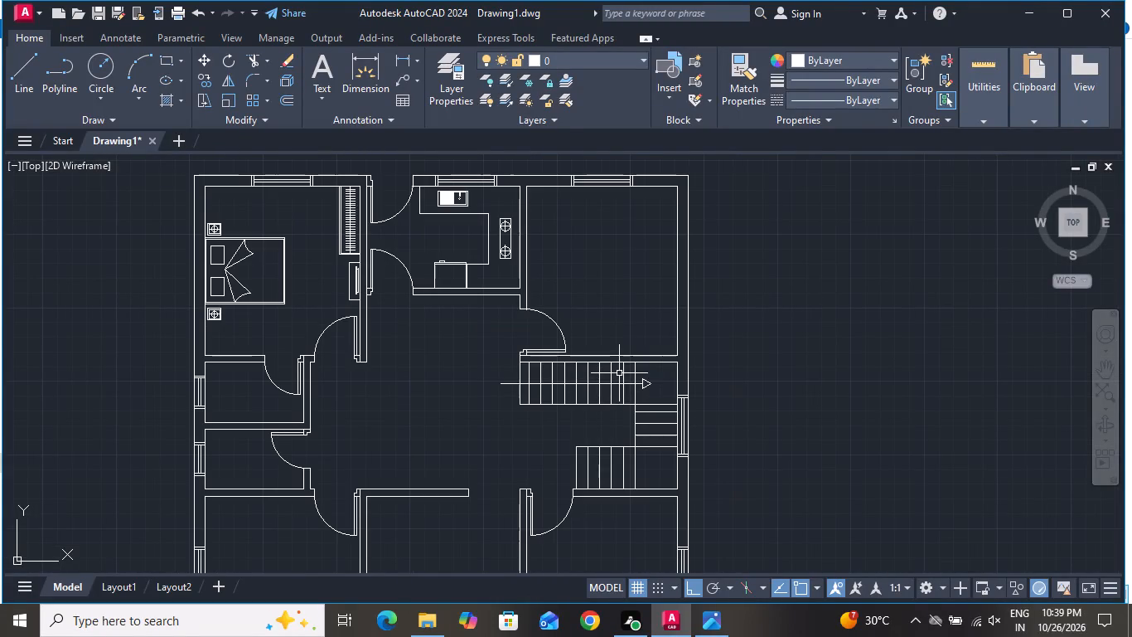
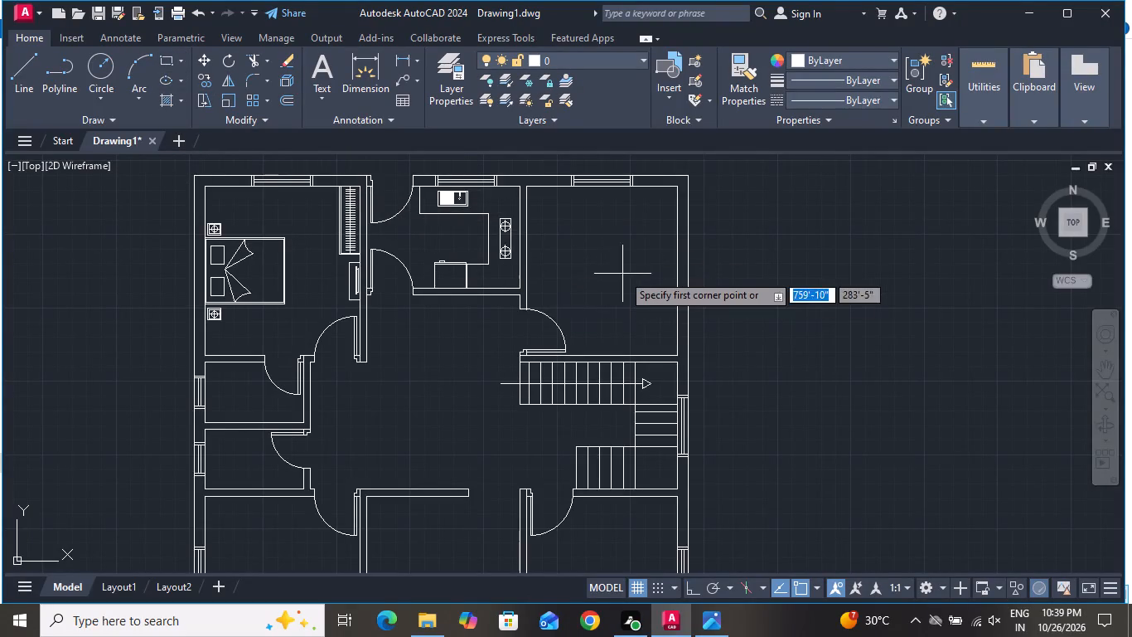
# Draw a bed rectangle about 5'-2" by 5'-8" against the north wall's inner face in the northeast room, below the window.
pyautogui.scroll(1, 632, 265)
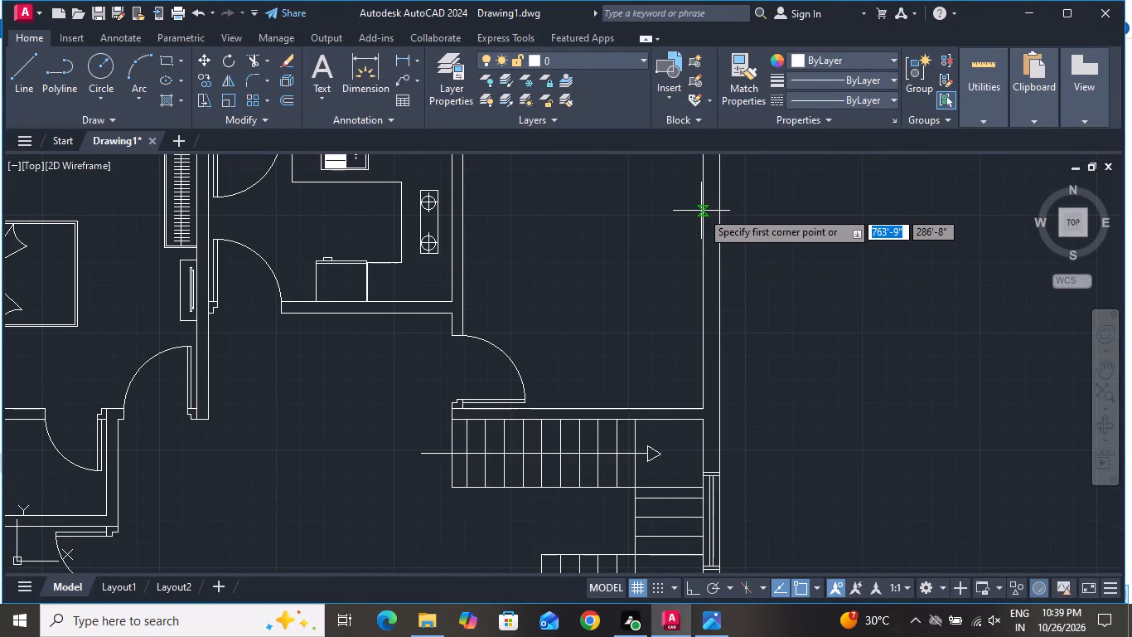
pyautogui.scroll(-2, 706, 257)
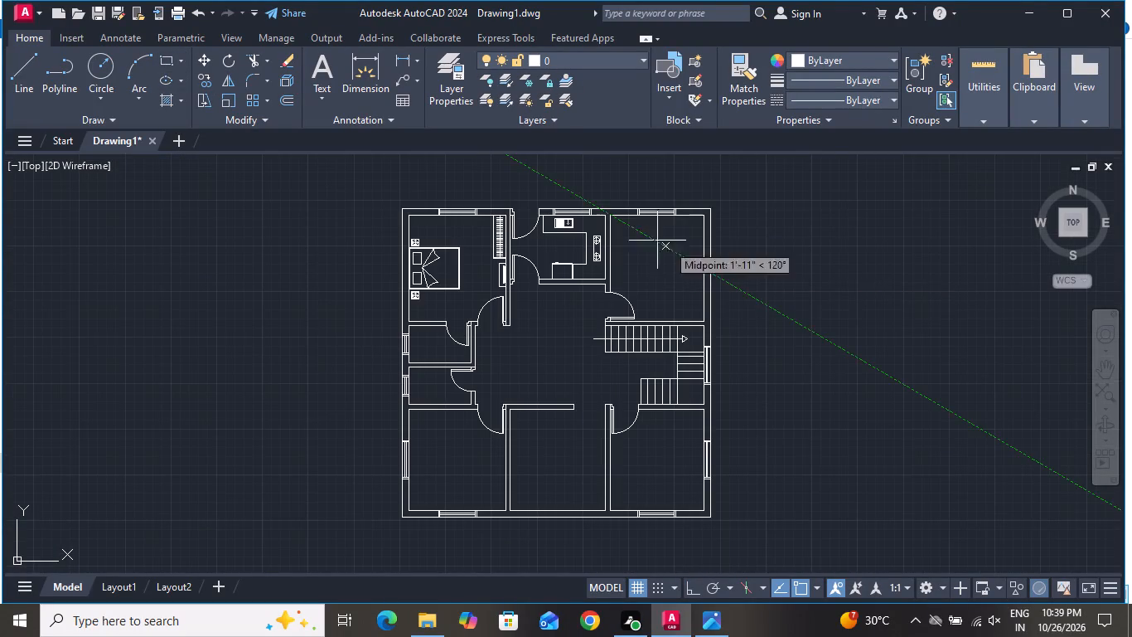
pyautogui.scroll(3, 651, 231)
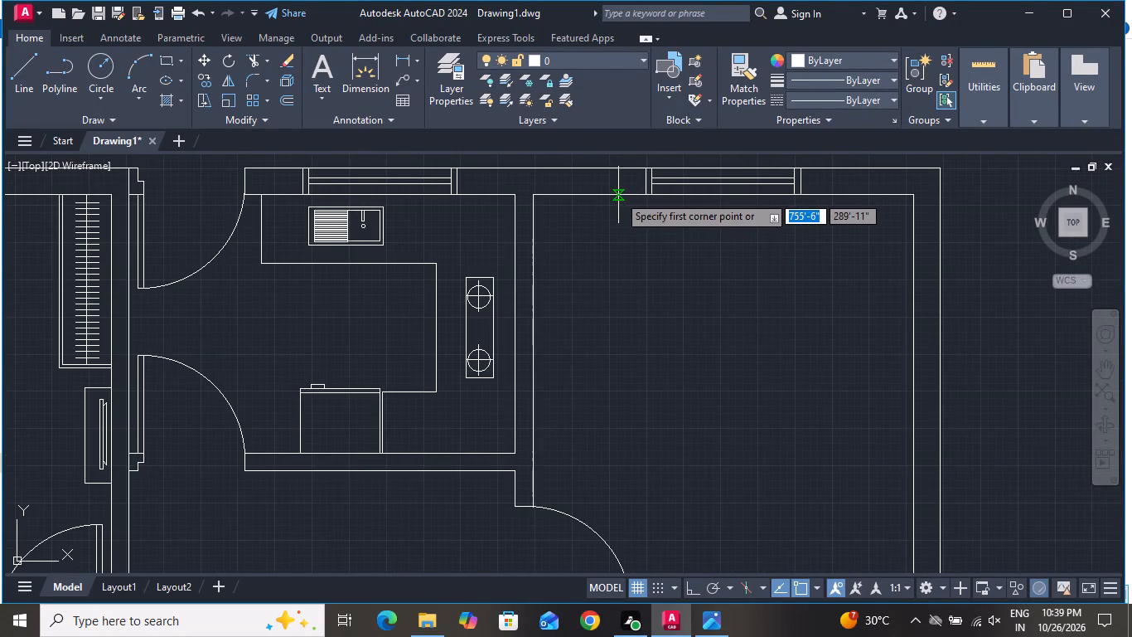
pyautogui.click(621, 195)
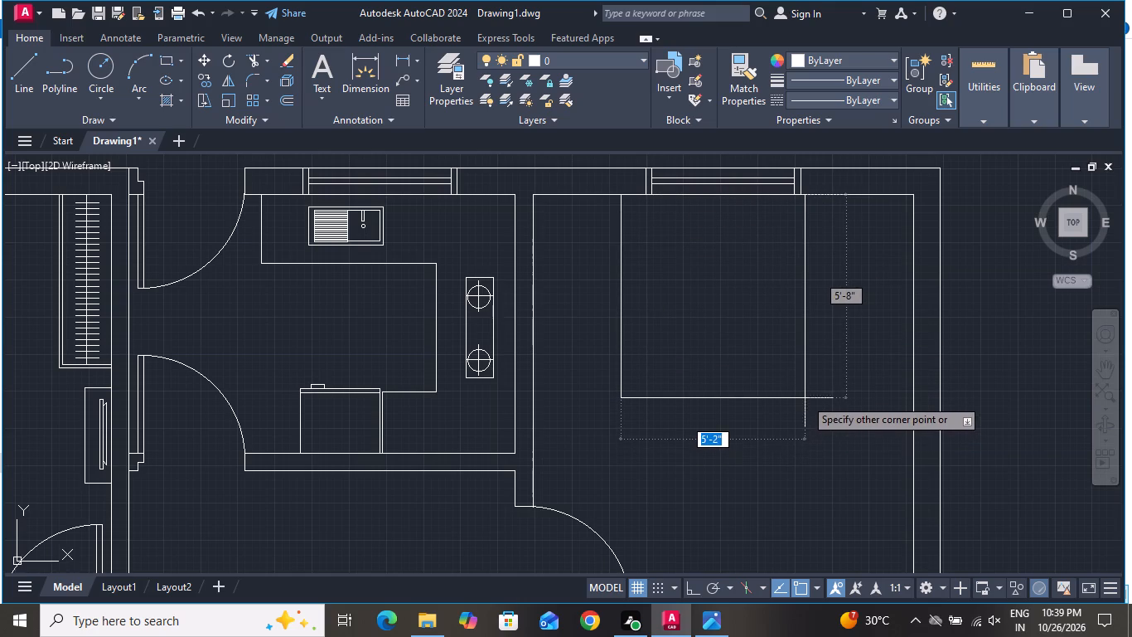
pyautogui.click(805, 397)
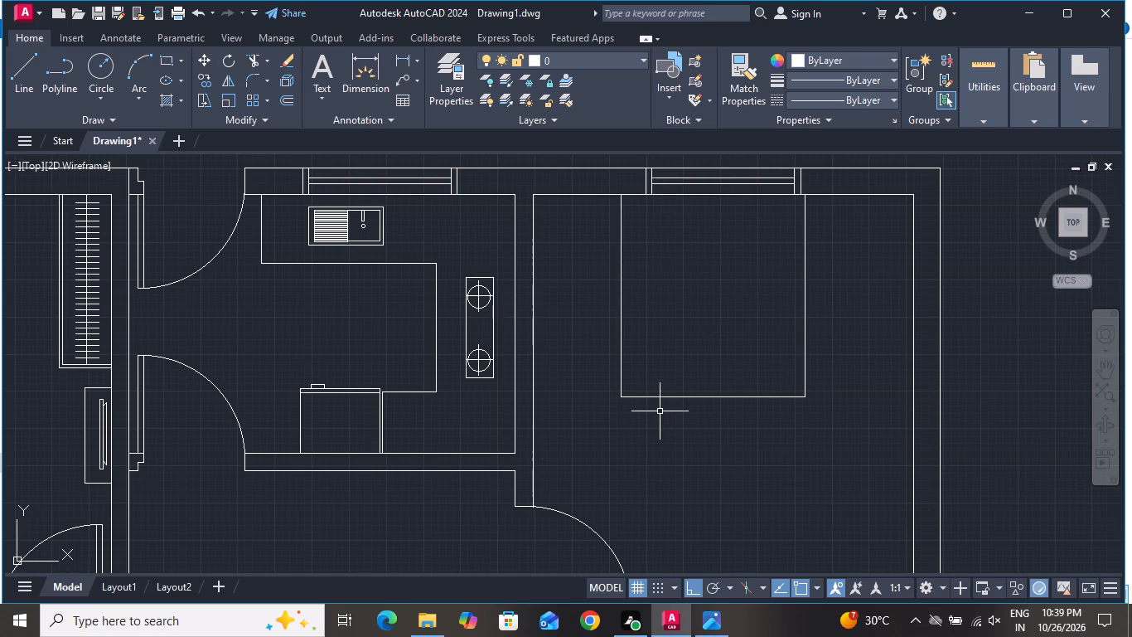
# Offset the bed rectangle 1" inward.
pyautogui.write('o 1')
pyautogui.hotkey('shift', '"')
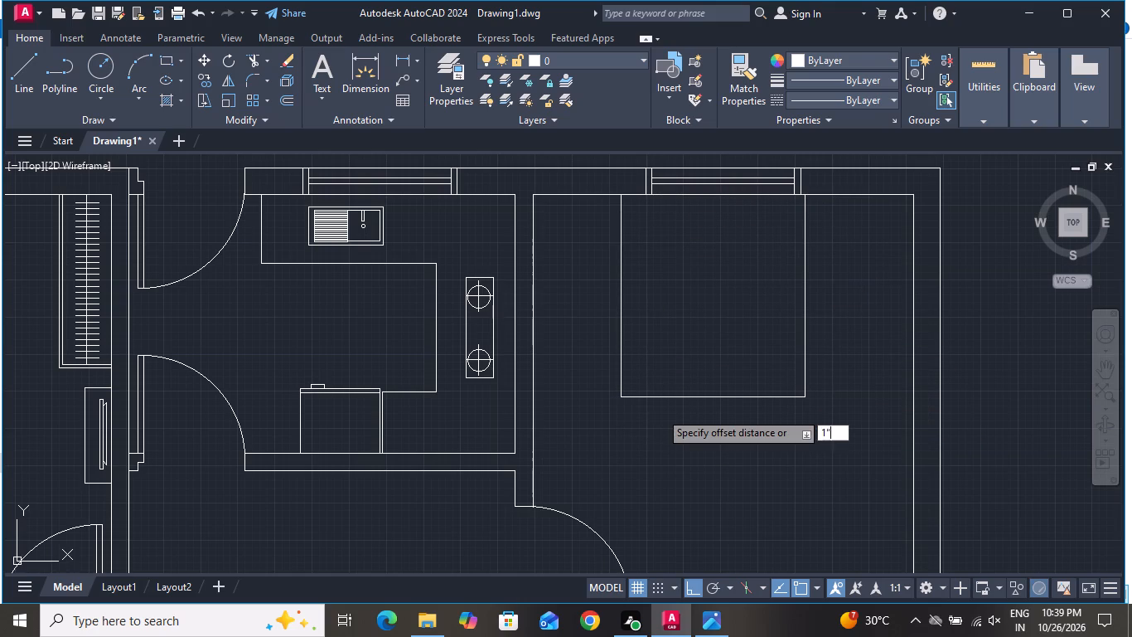
pyautogui.press('Return')
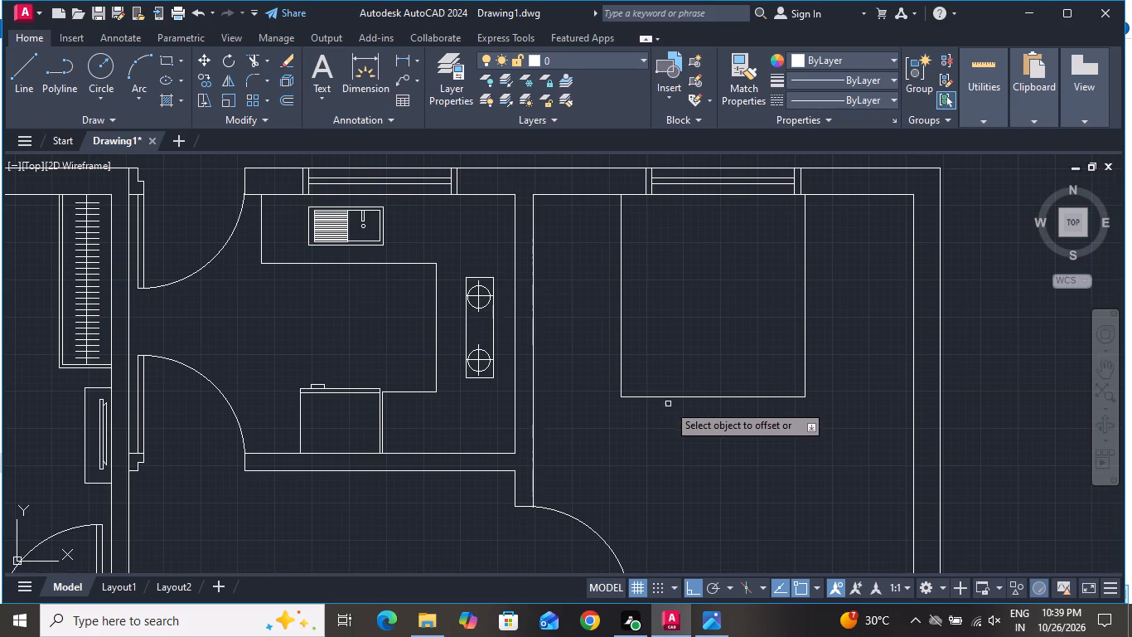
pyautogui.click(677, 399)
pyautogui.click(685, 360)
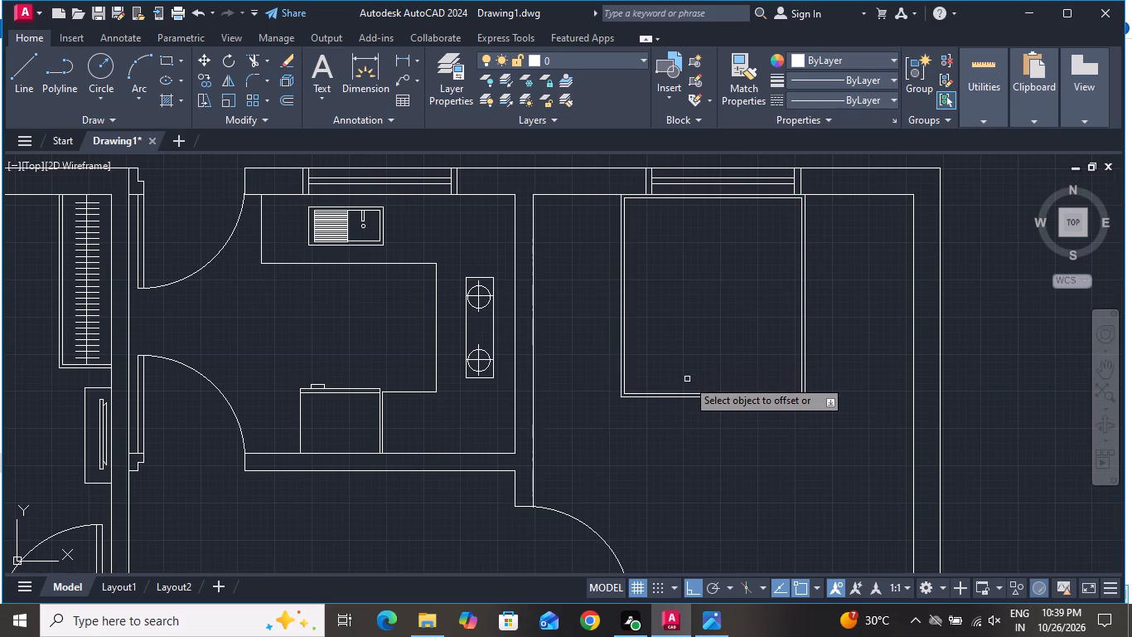
pyautogui.rightClick(687, 382)
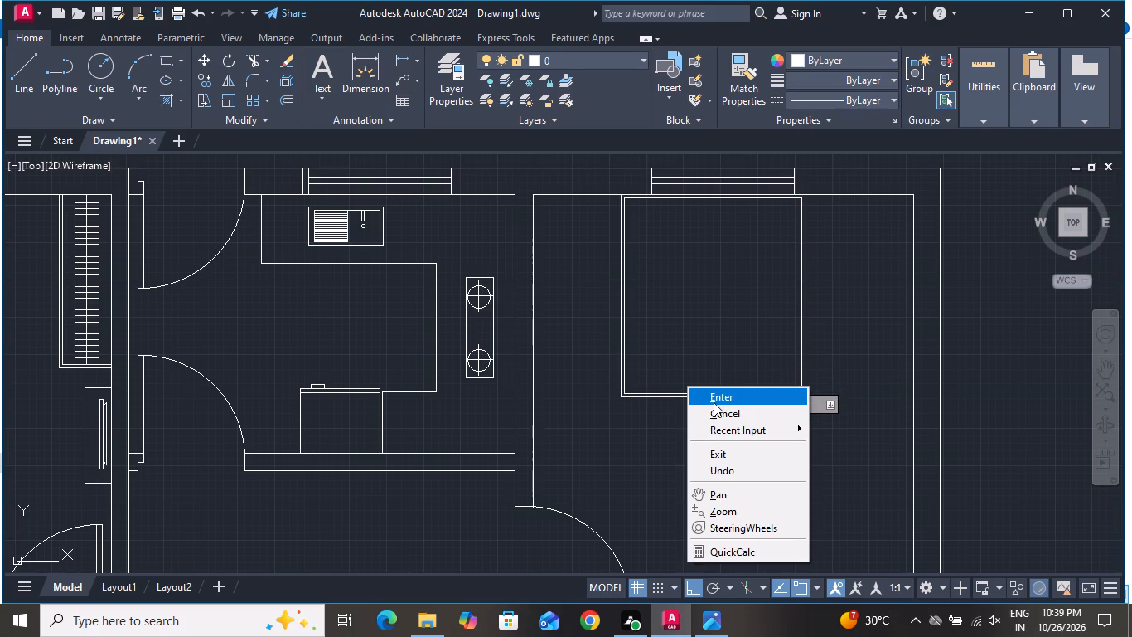
pyautogui.click(718, 398)
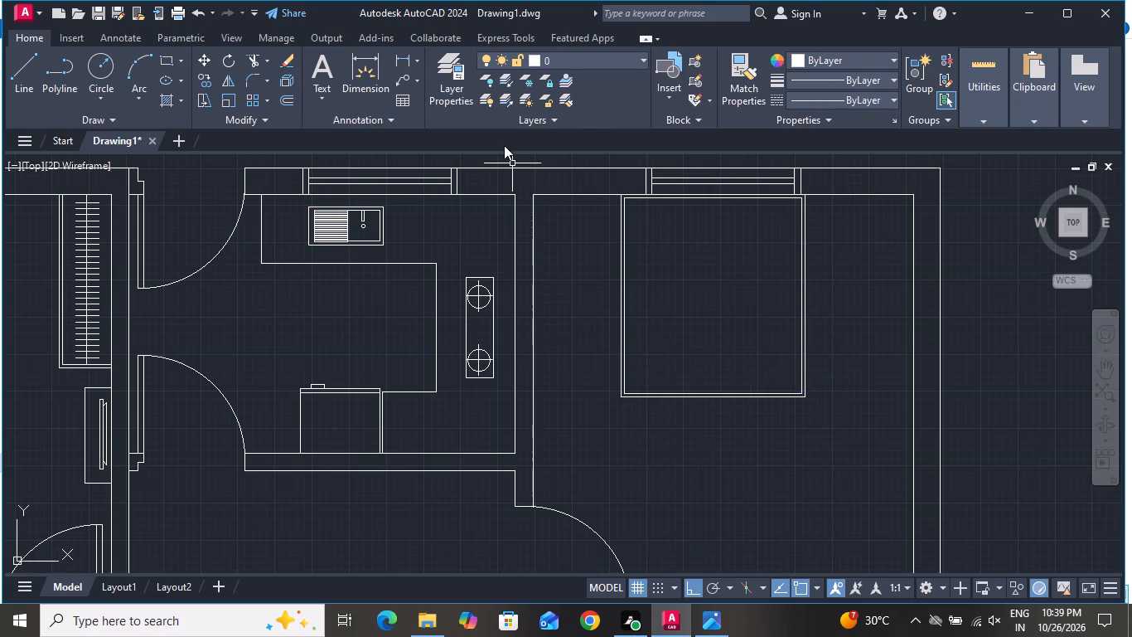
# Draw a horizontal blanket line about 3'-4" long across the upper part of the bed, clear of both sides.
pyautogui.scroll(-2, 567, 196)
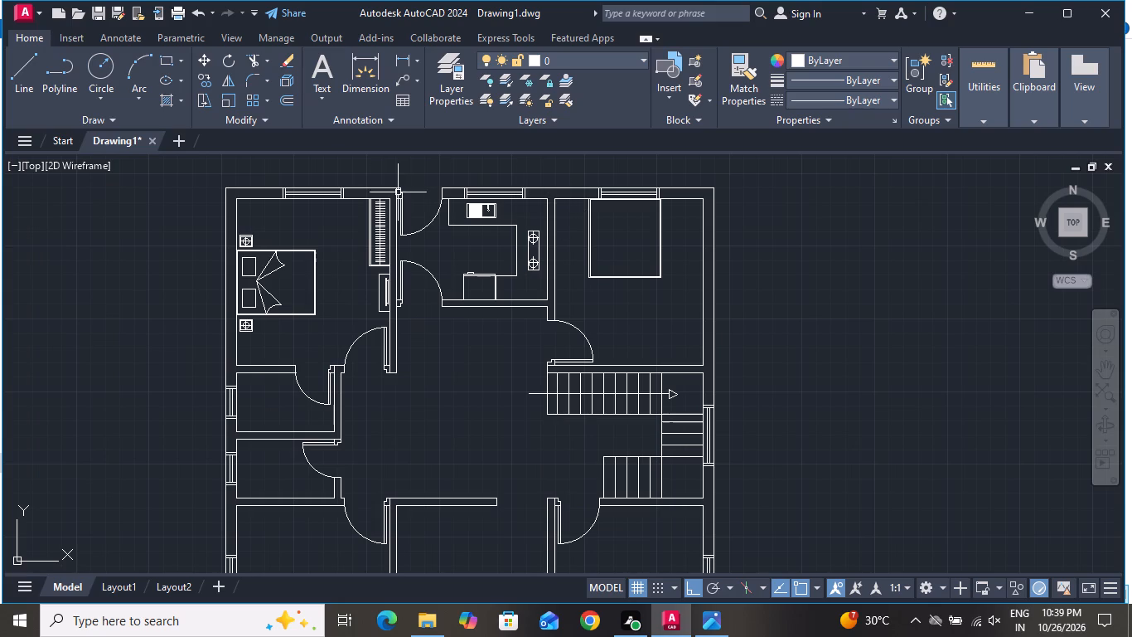
pyautogui.click(22, 75)
pyautogui.scroll(3, 622, 187)
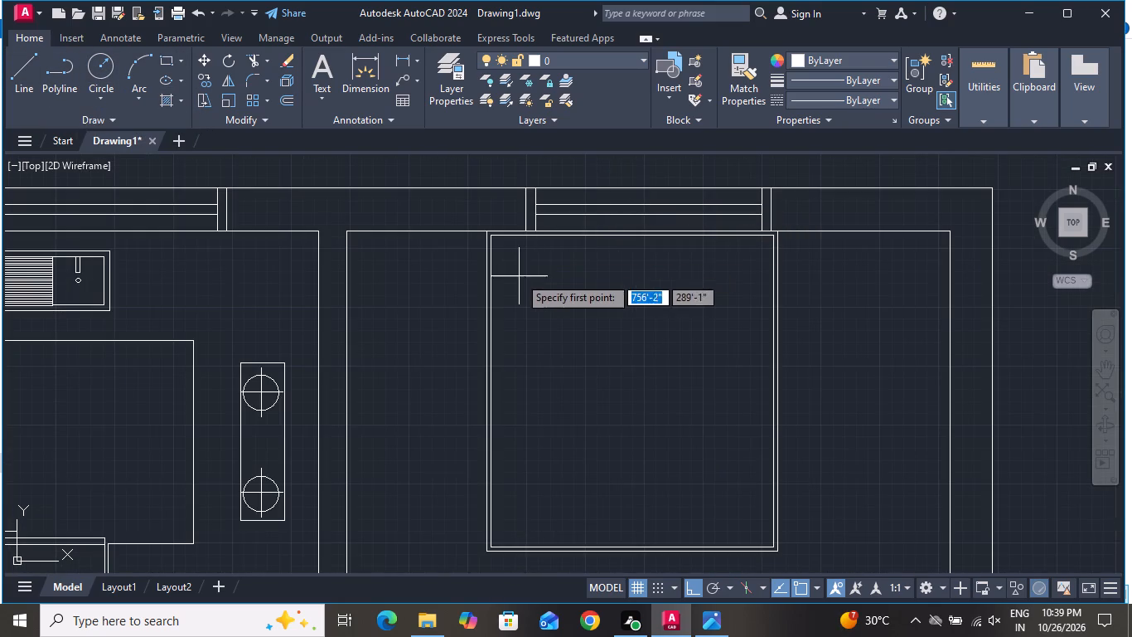
pyautogui.scroll(1, 504, 285)
pyautogui.click(547, 325)
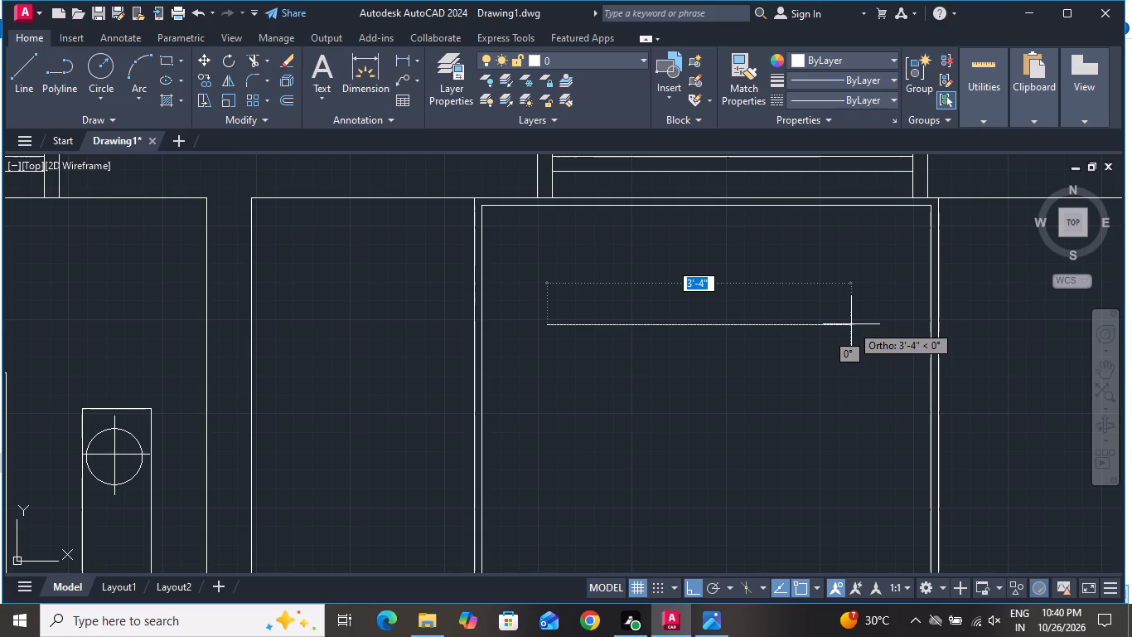
pyautogui.click(862, 323)
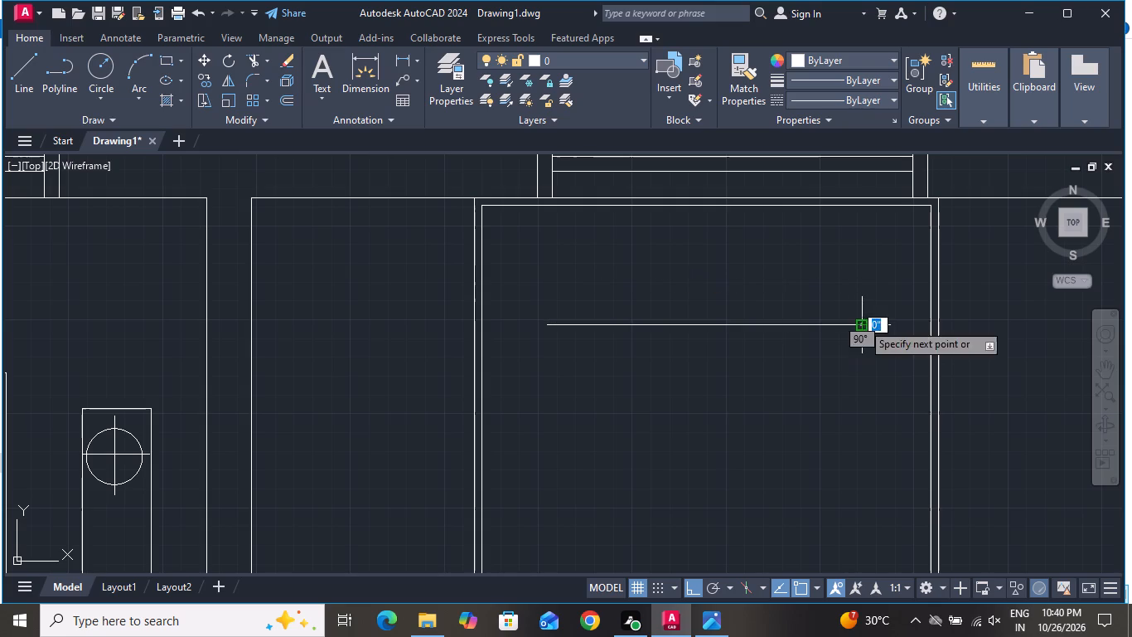
# Continue from the blanket line's east end with a triangular fold touching the inner rectangle's east side and closing back at that end.
pyautogui.scroll(3, 926, 366)
pyautogui.click(935, 363)
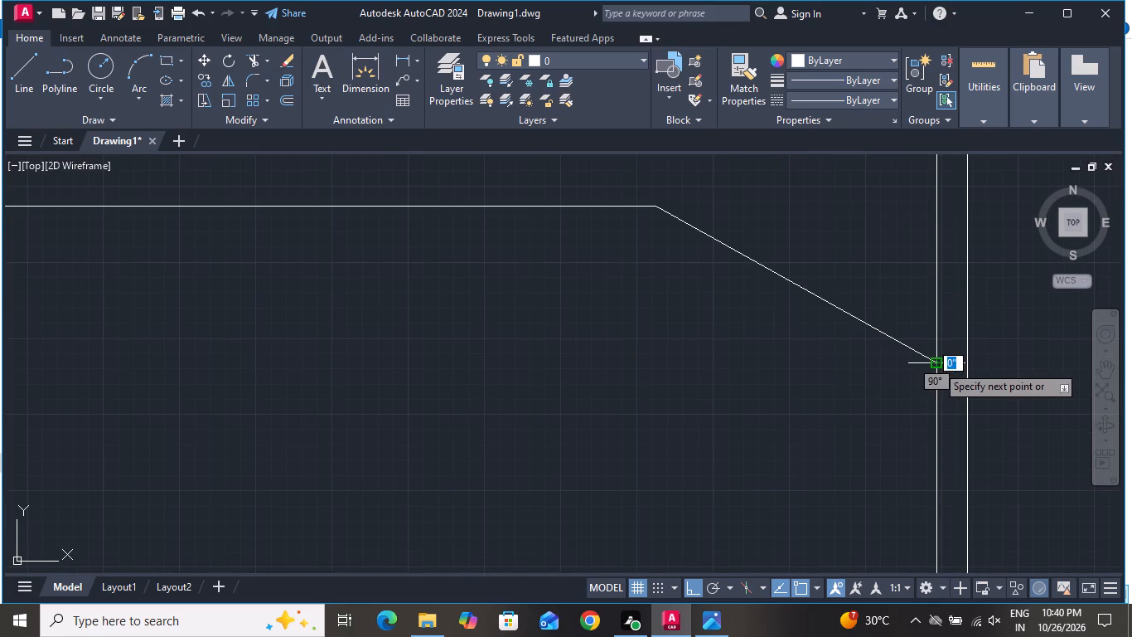
pyautogui.click(692, 591)
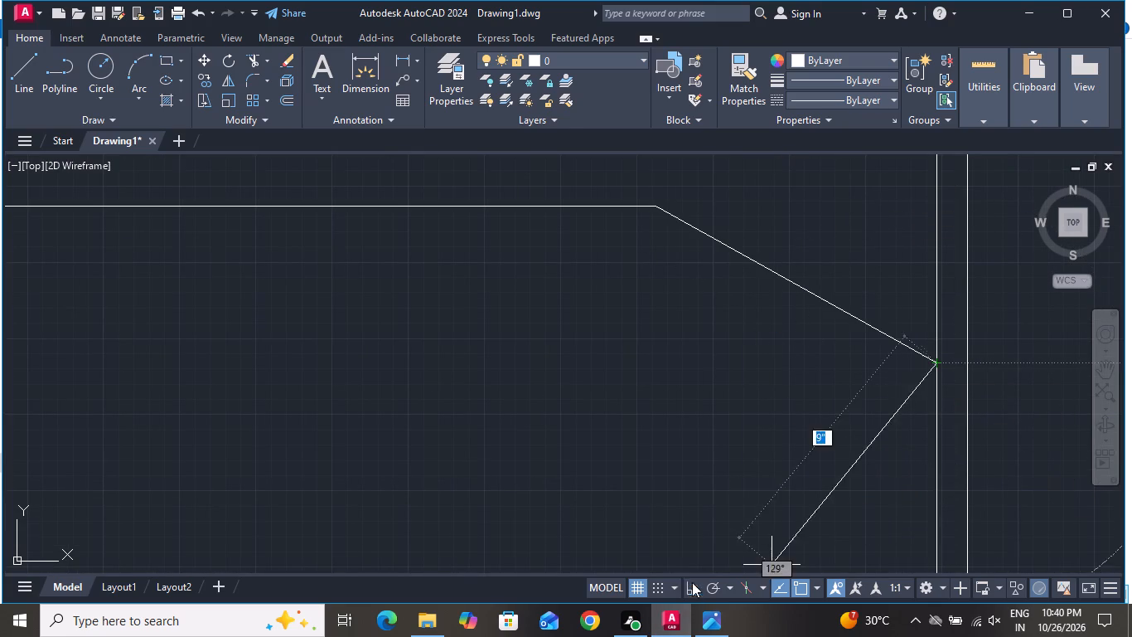
pyautogui.scroll(-2, 709, 492)
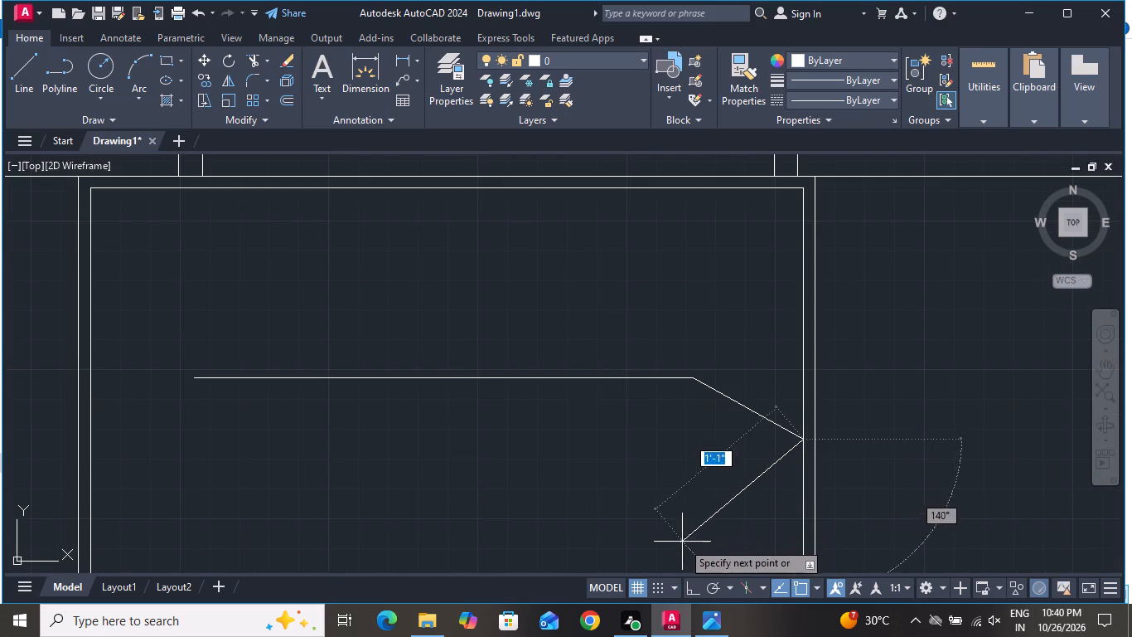
pyautogui.click(682, 542)
pyautogui.click(694, 377)
pyautogui.rightClick(695, 378)
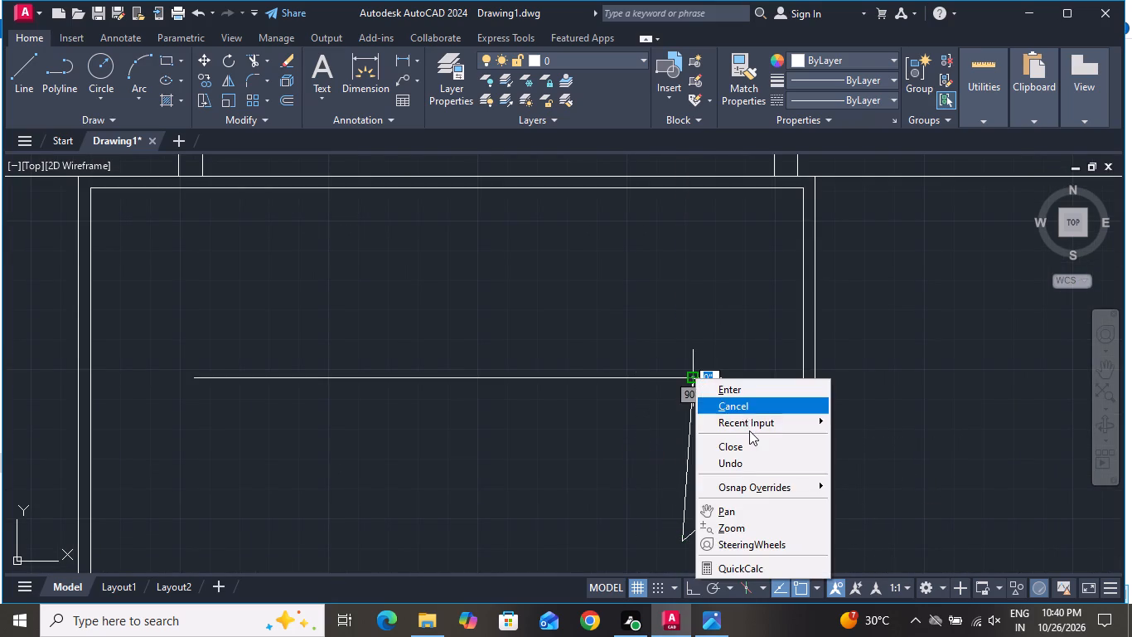
pyautogui.click(747, 408)
# Draw a triangular fold from the blanket line's west end to the inner rectangle's west side, down into the bed and back up.
pyautogui.click(26, 67)
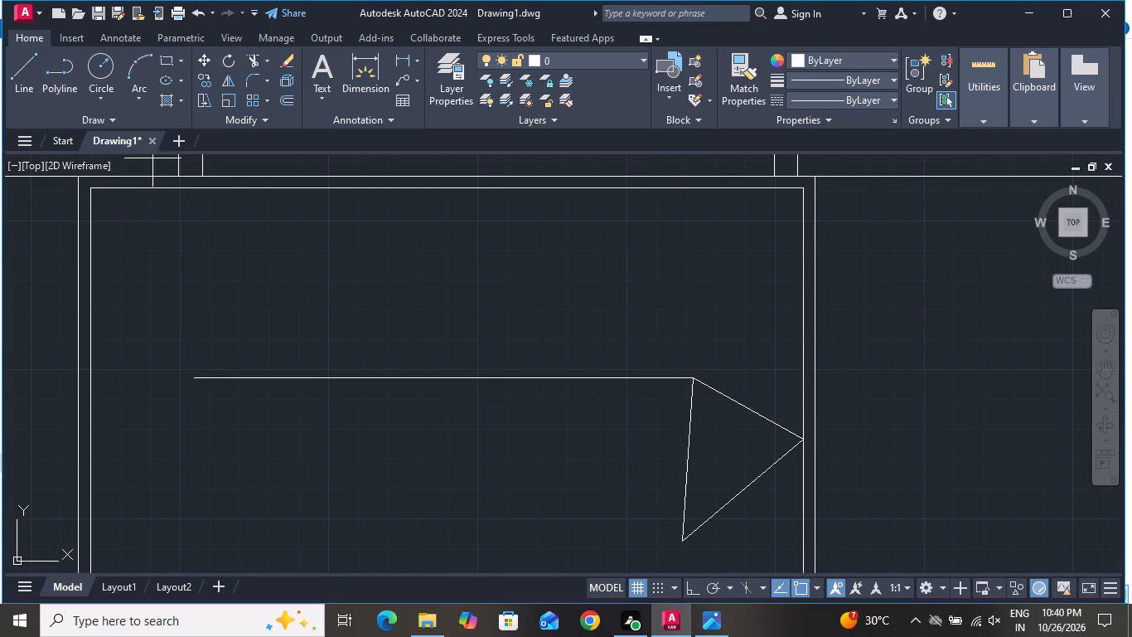
pyautogui.click(194, 379)
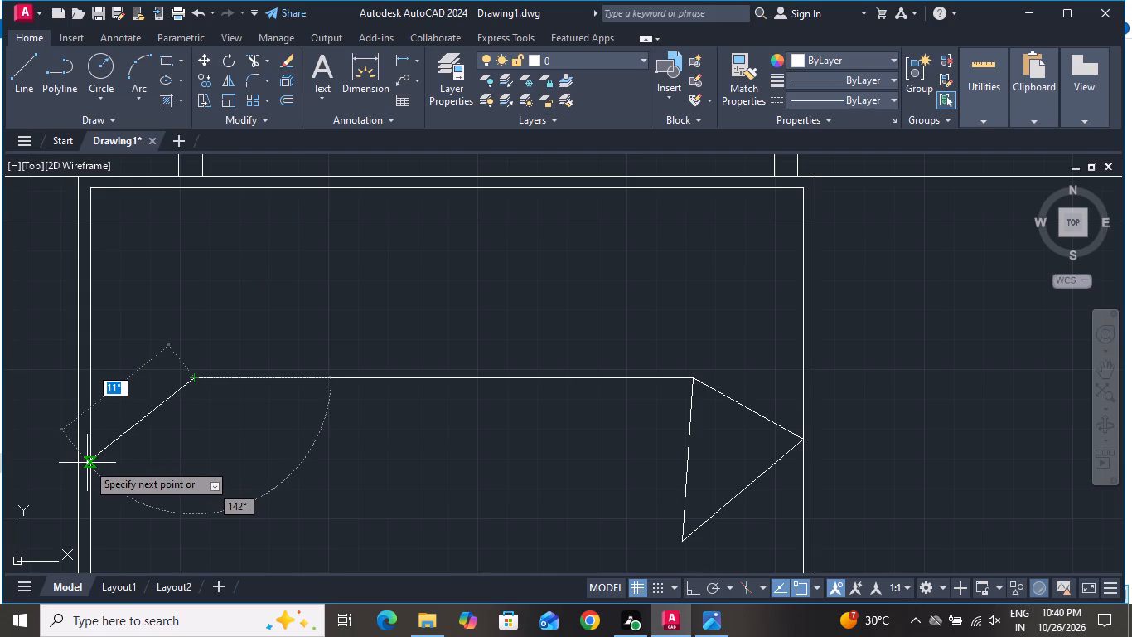
pyautogui.click(89, 462)
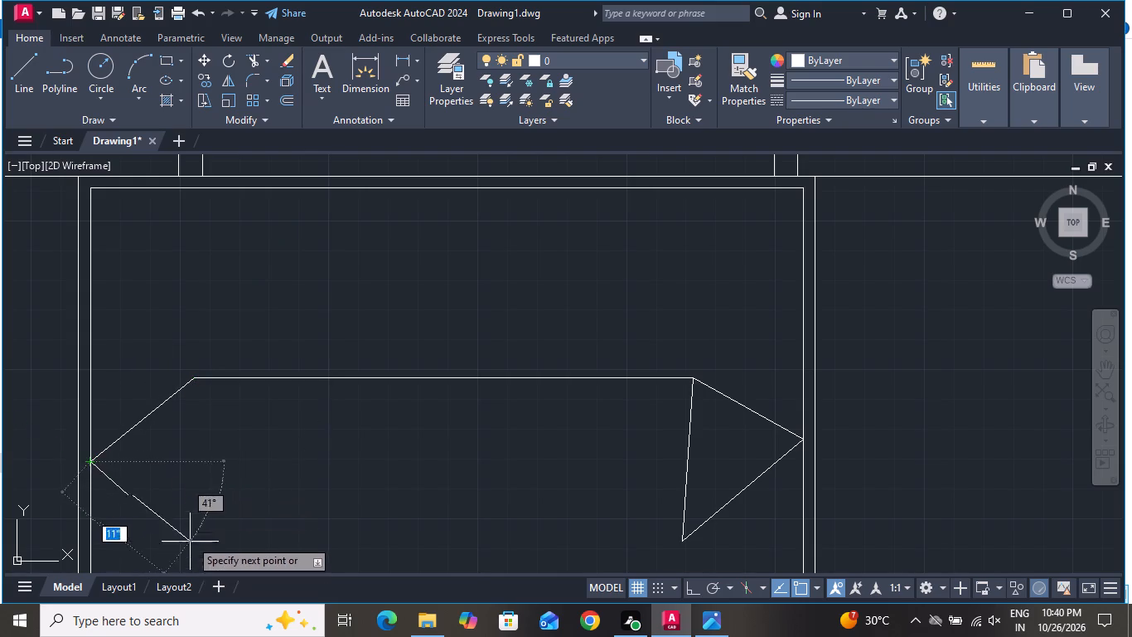
pyautogui.scroll(-2, 201, 478)
pyautogui.scroll(1, 193, 518)
pyautogui.scroll(-3, 222, 523)
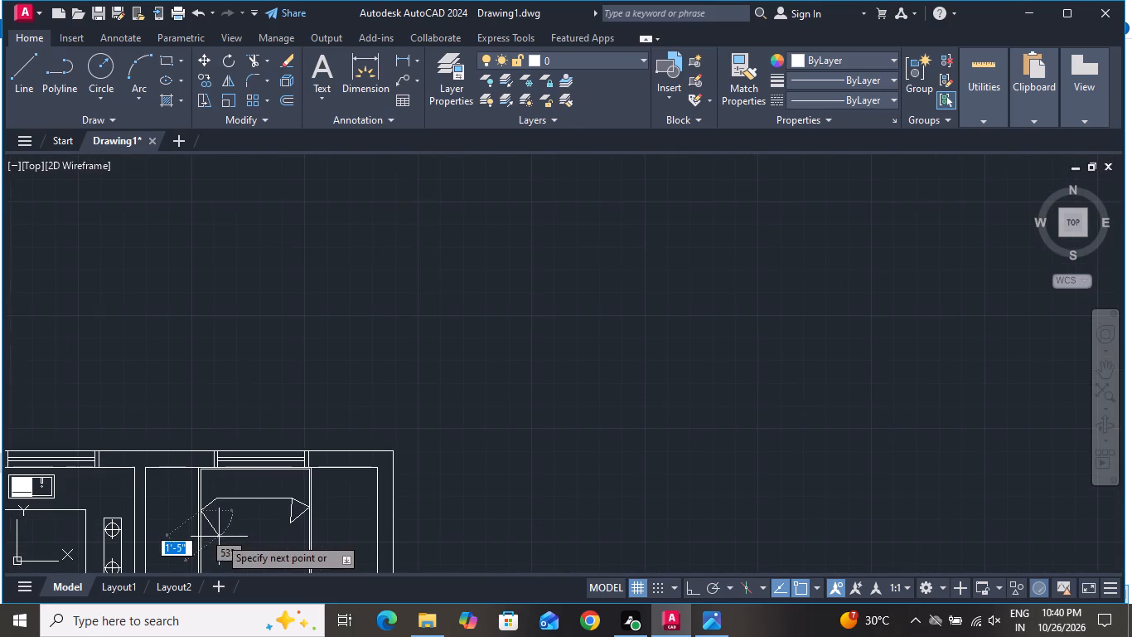
pyautogui.scroll(4, 220, 532)
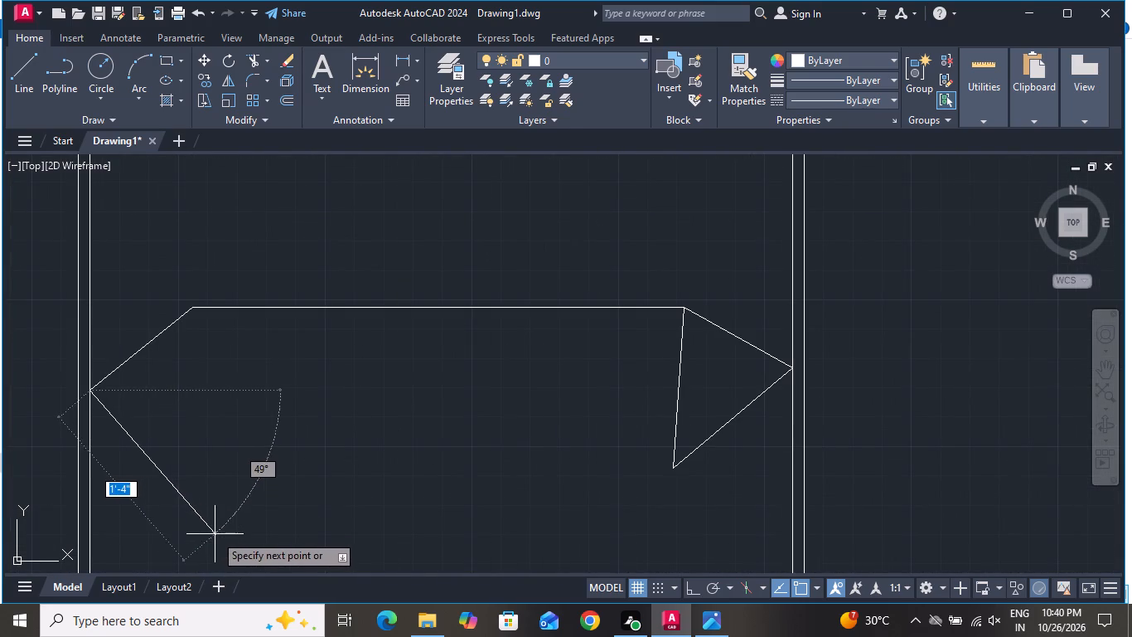
pyautogui.click(215, 525)
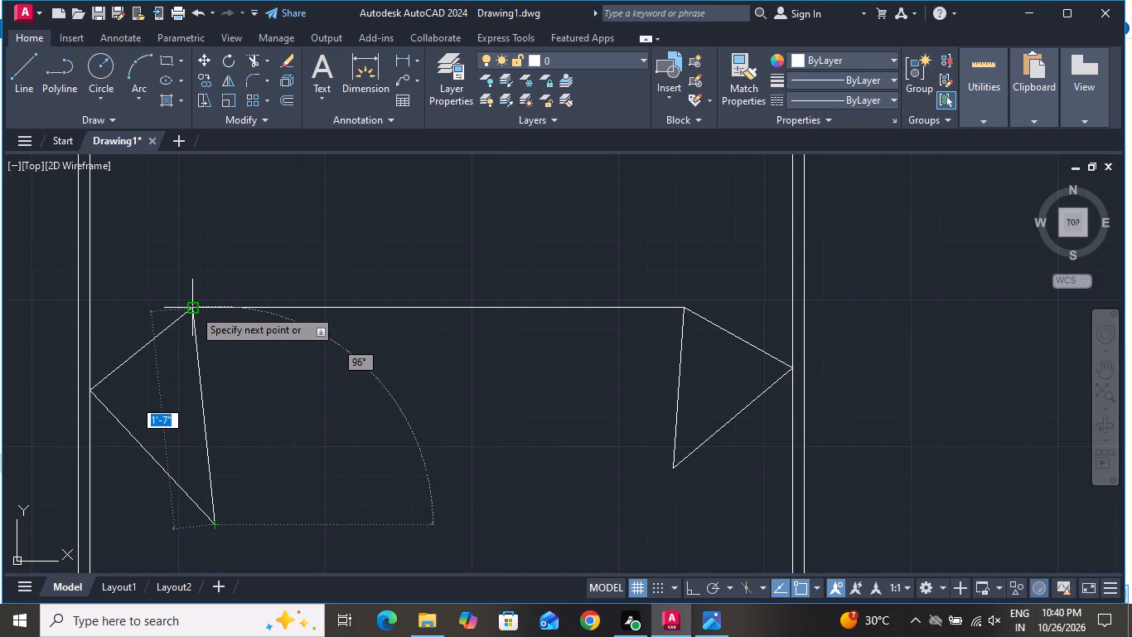
pyautogui.click(203, 304)
pyautogui.rightClick(198, 315)
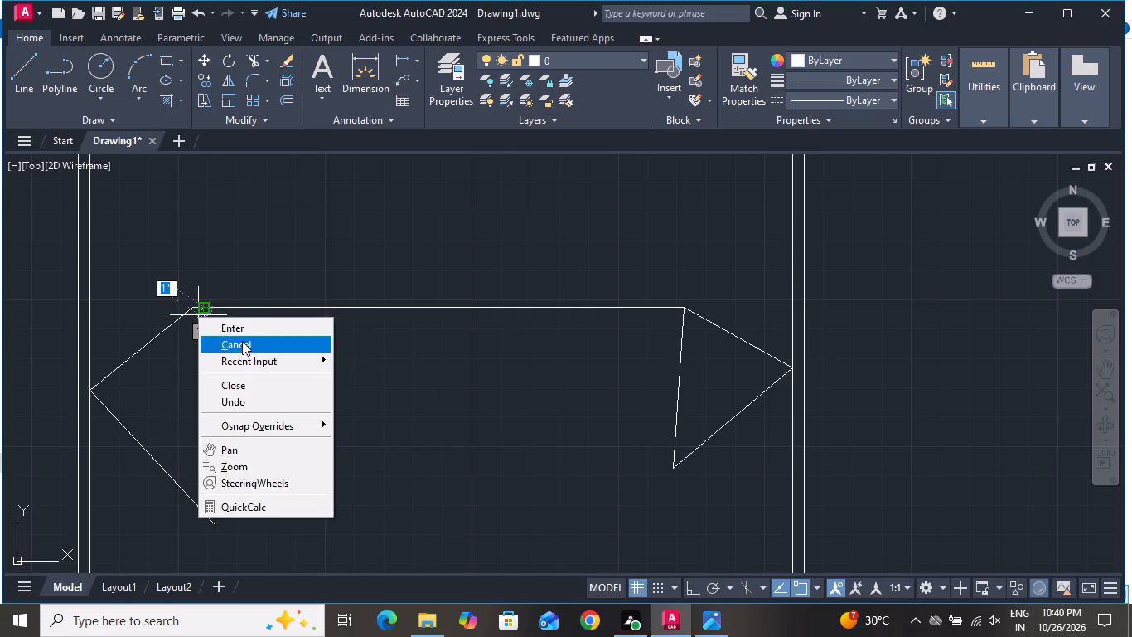
pyautogui.click(242, 341)
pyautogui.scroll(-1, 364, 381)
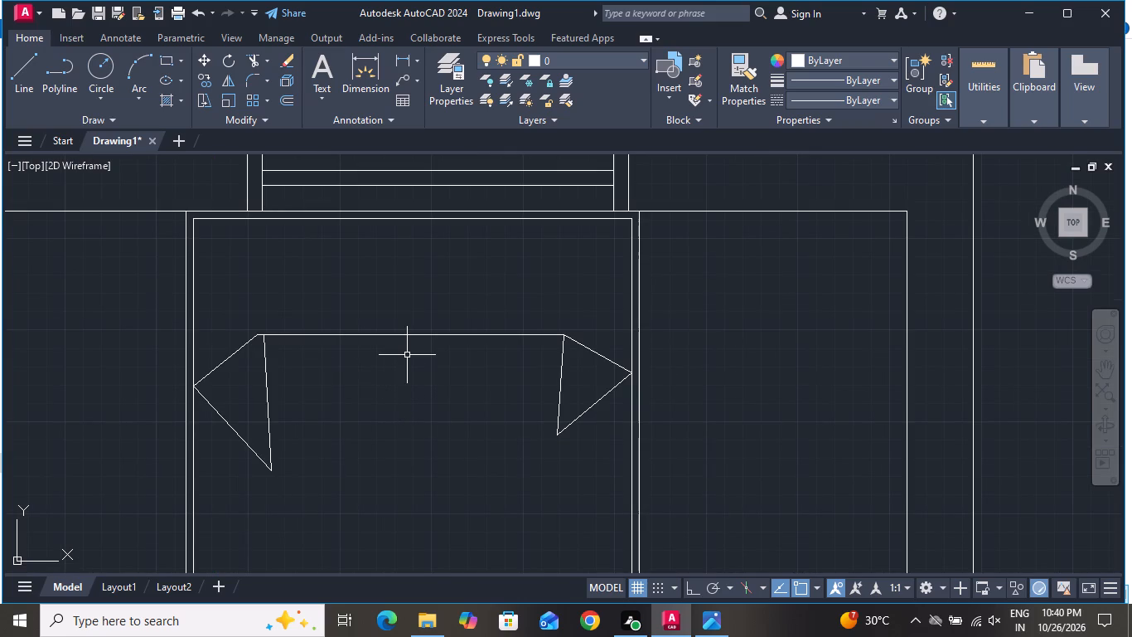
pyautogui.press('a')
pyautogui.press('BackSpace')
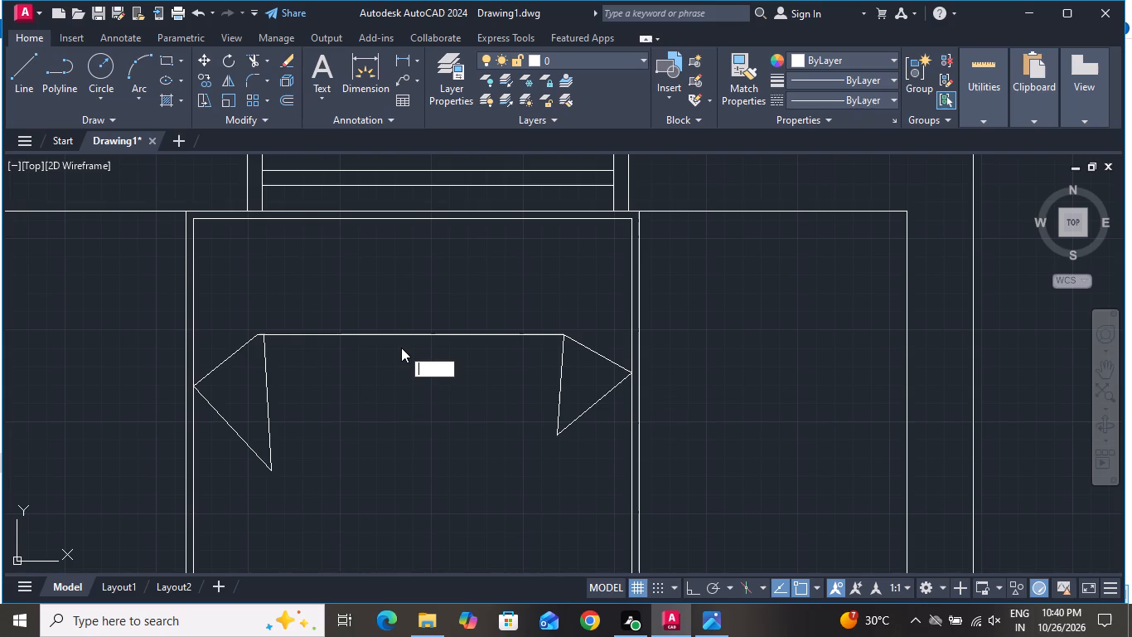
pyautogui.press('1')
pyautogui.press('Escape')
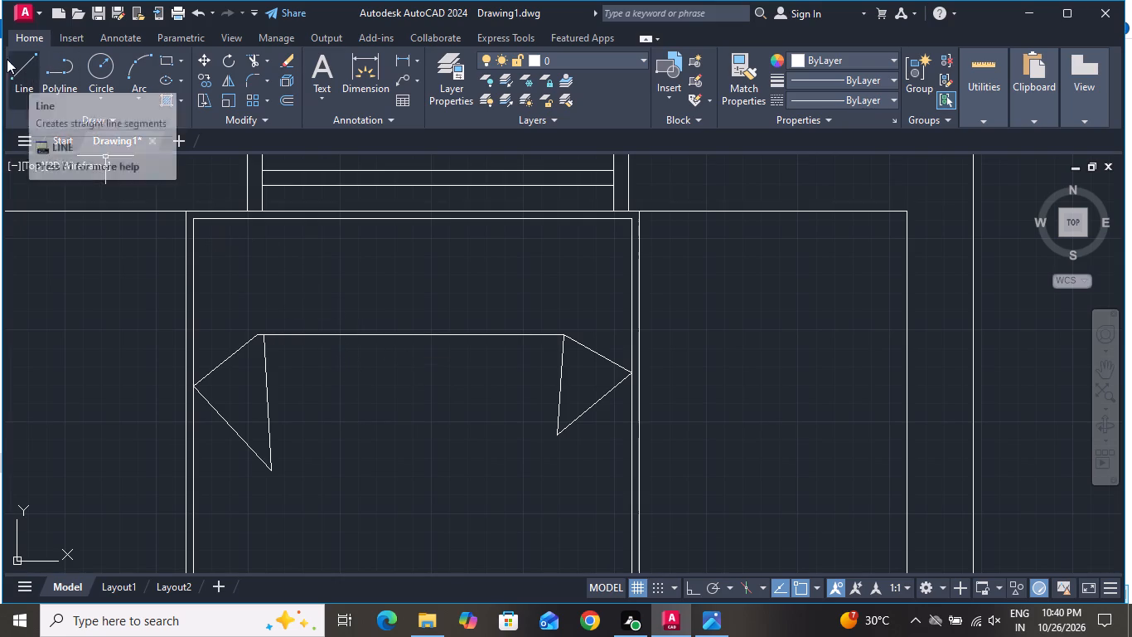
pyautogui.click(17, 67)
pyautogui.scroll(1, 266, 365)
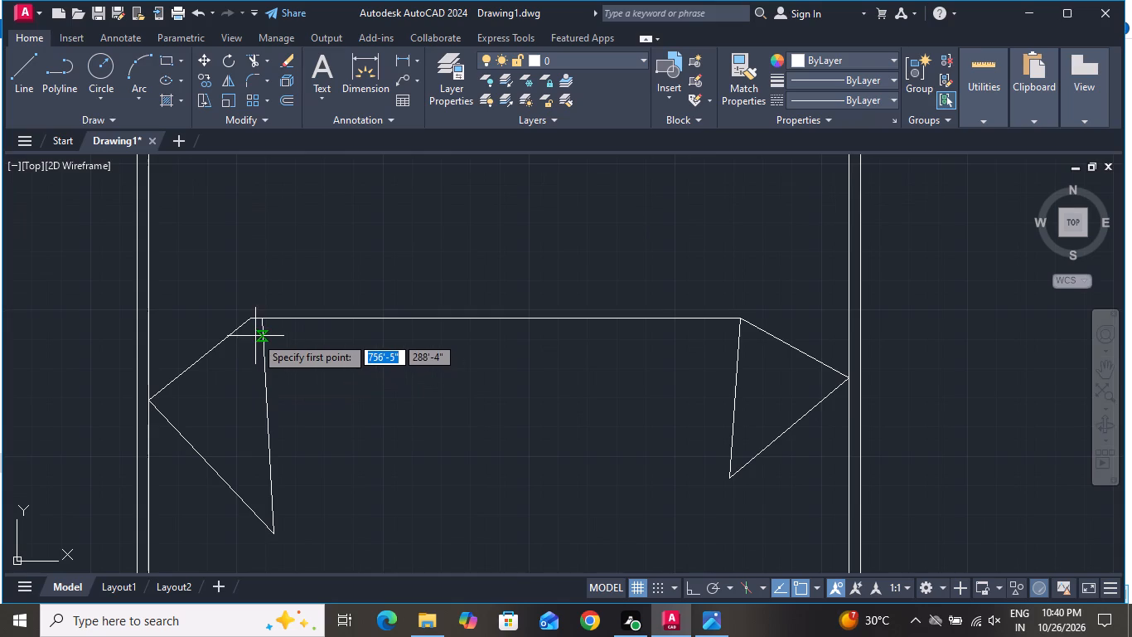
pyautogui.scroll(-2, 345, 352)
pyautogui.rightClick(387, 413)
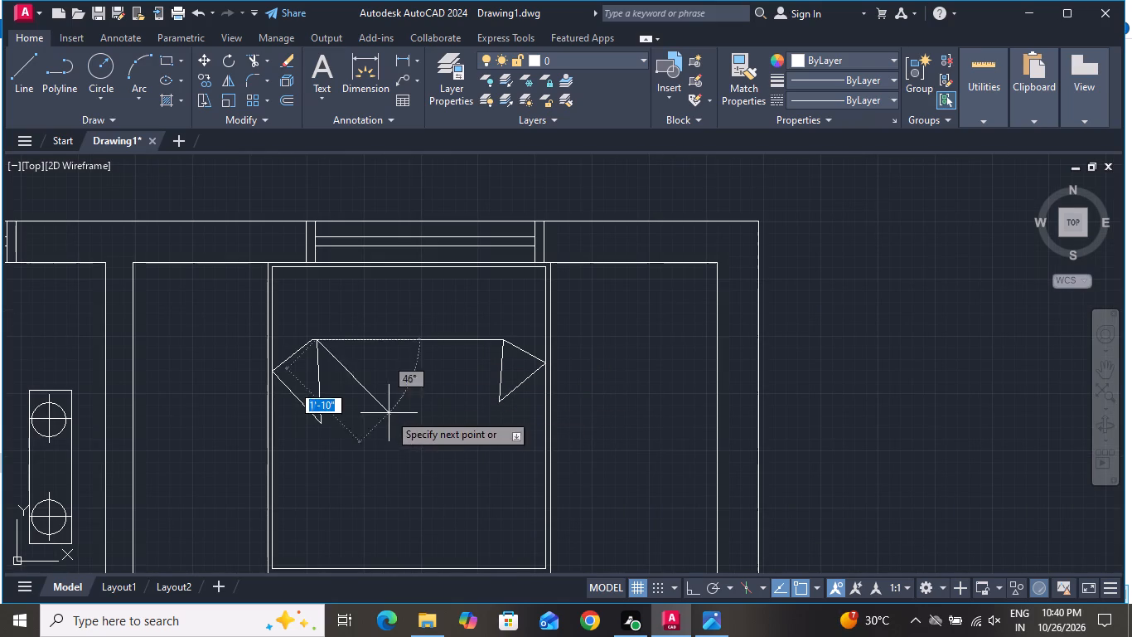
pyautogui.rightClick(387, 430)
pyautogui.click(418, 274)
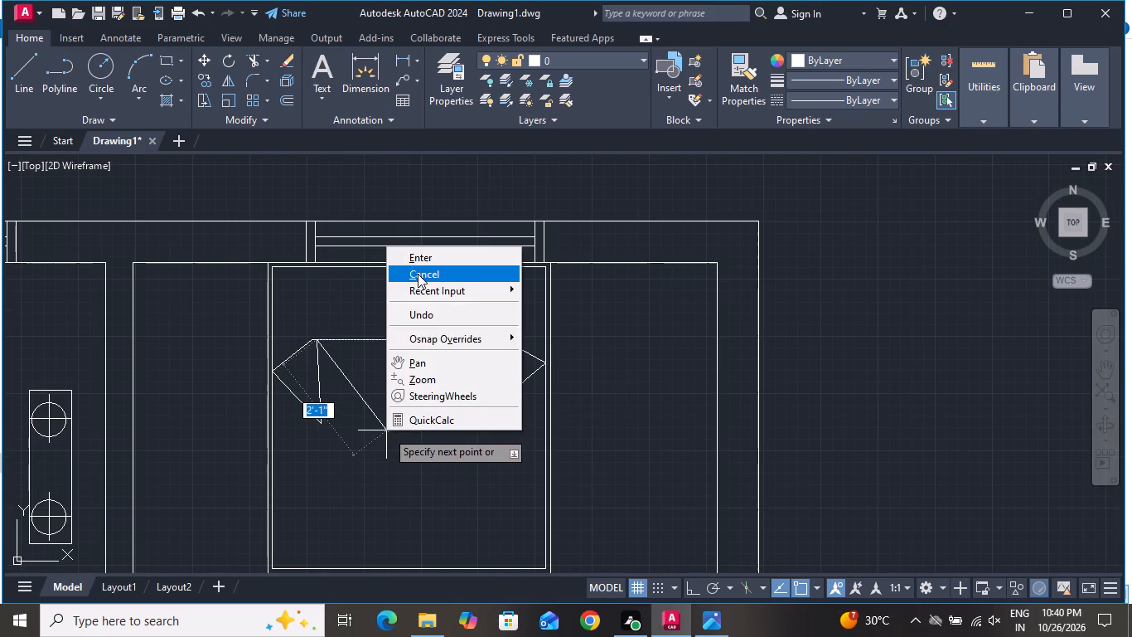
# Select the upper slanted line and the near-vertical closing line of the west blanket fold.
pyautogui.click(329, 372)
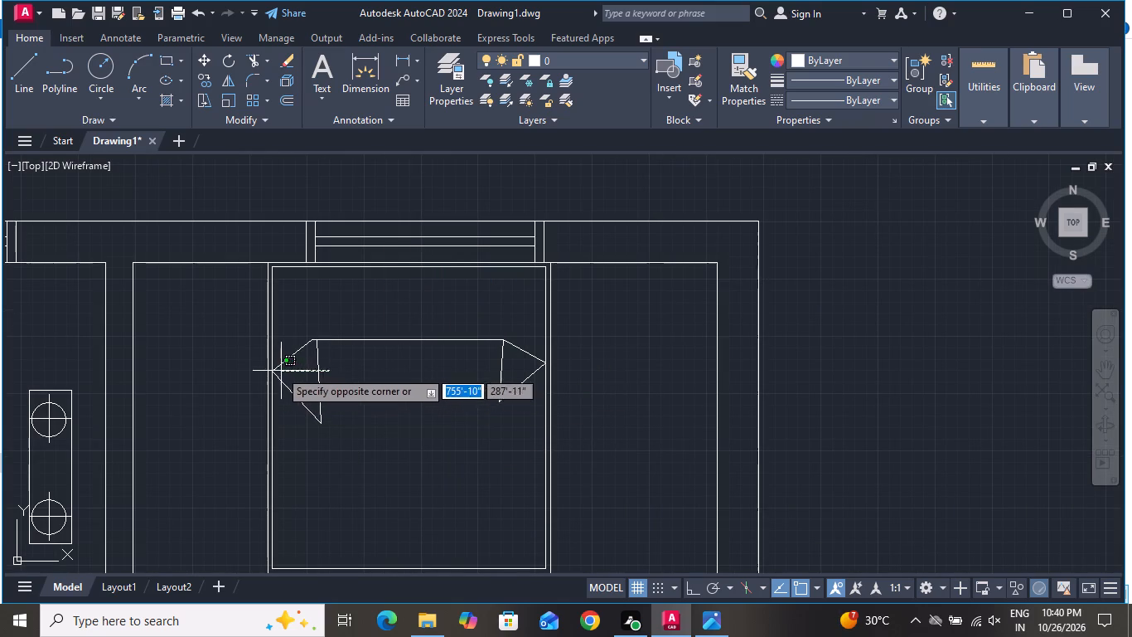
pyautogui.click(278, 354)
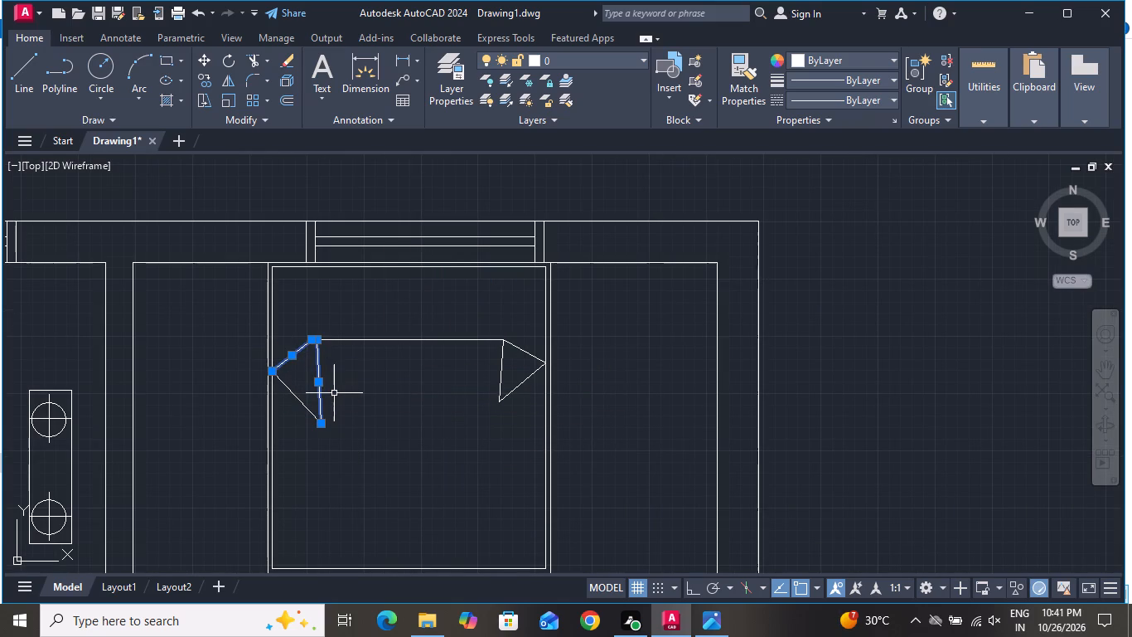
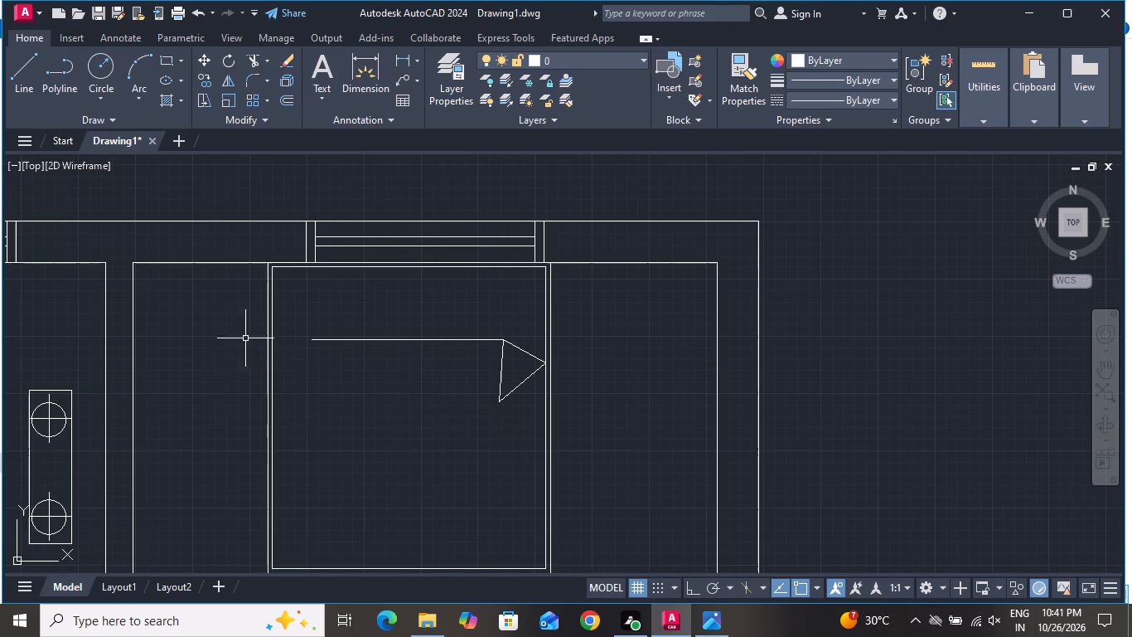
# Redraw the west blanket fold as a triangle from the blanket line's west end to the inner rectangle's west side, into the bed and back.
pyautogui.click(11, 71)
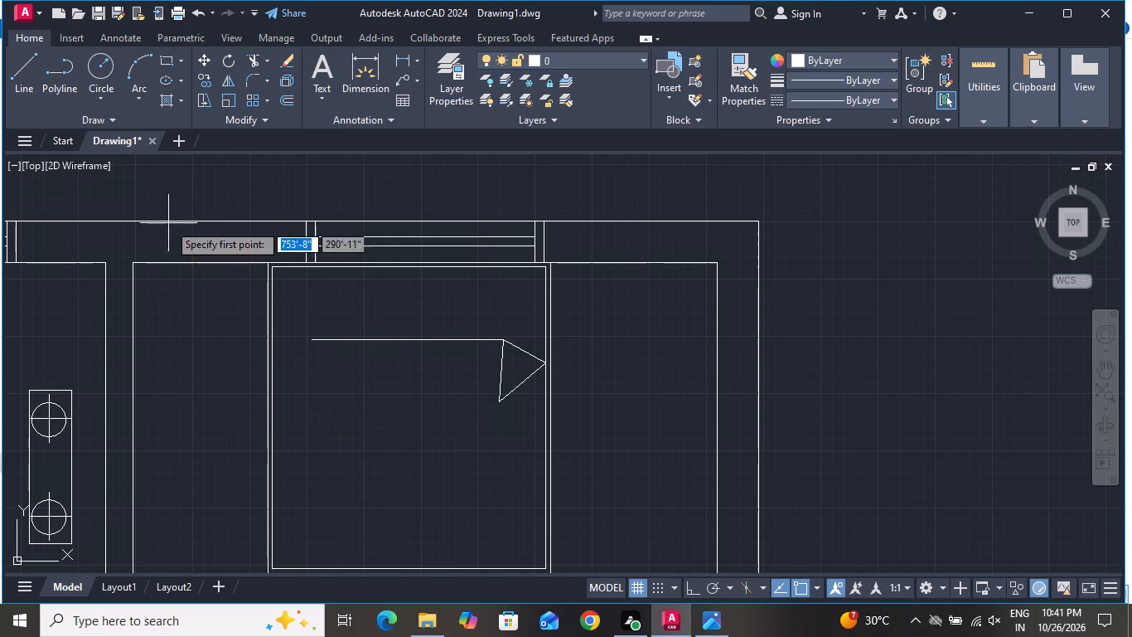
pyautogui.scroll(2, 256, 331)
pyautogui.click(393, 351)
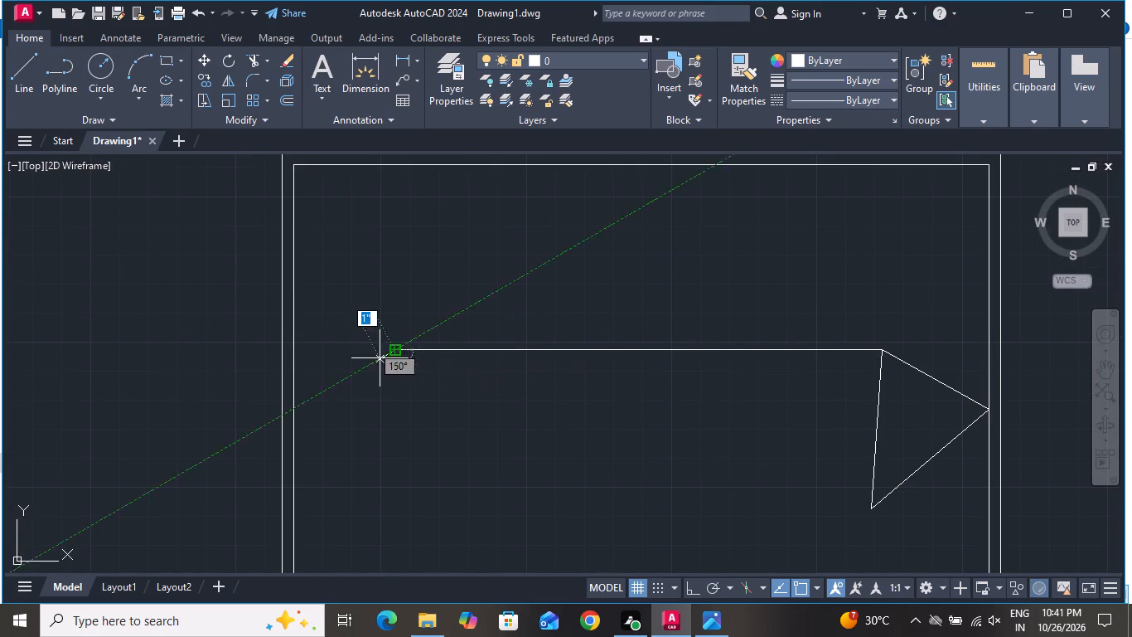
pyautogui.click(293, 444)
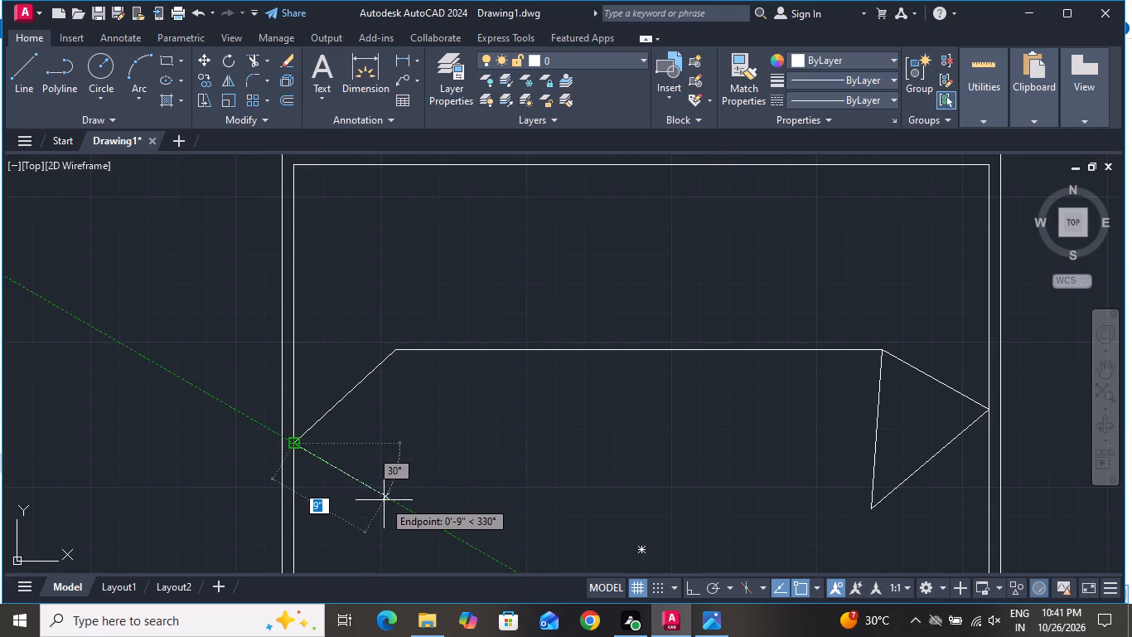
pyautogui.click(406, 512)
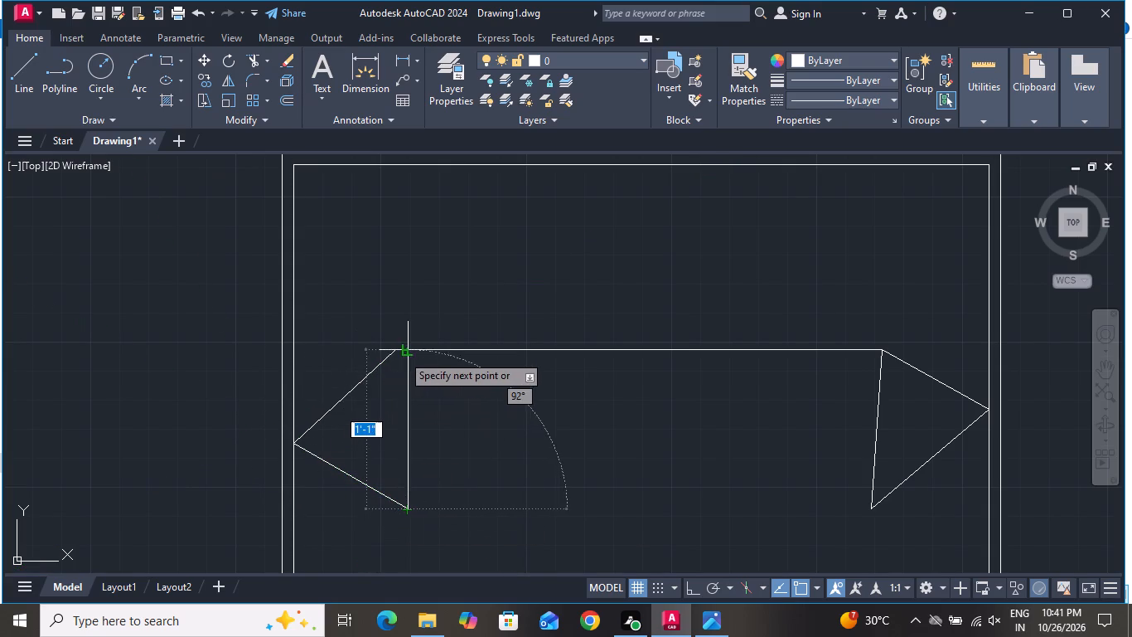
pyautogui.click(393, 350)
pyautogui.rightClick(394, 349)
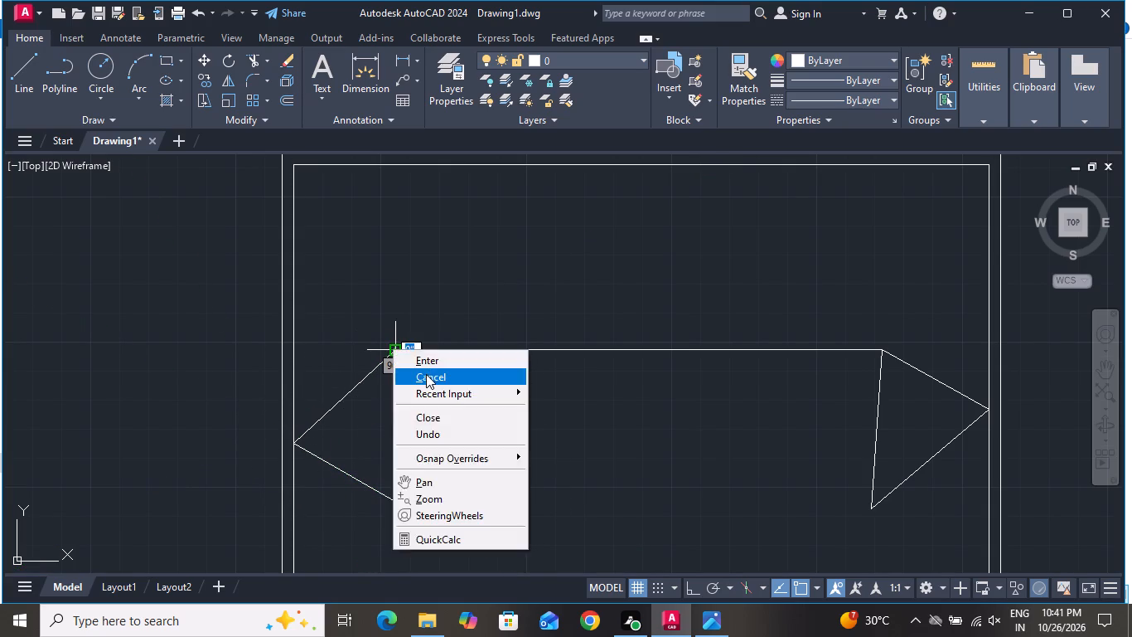
pyautogui.click(426, 374)
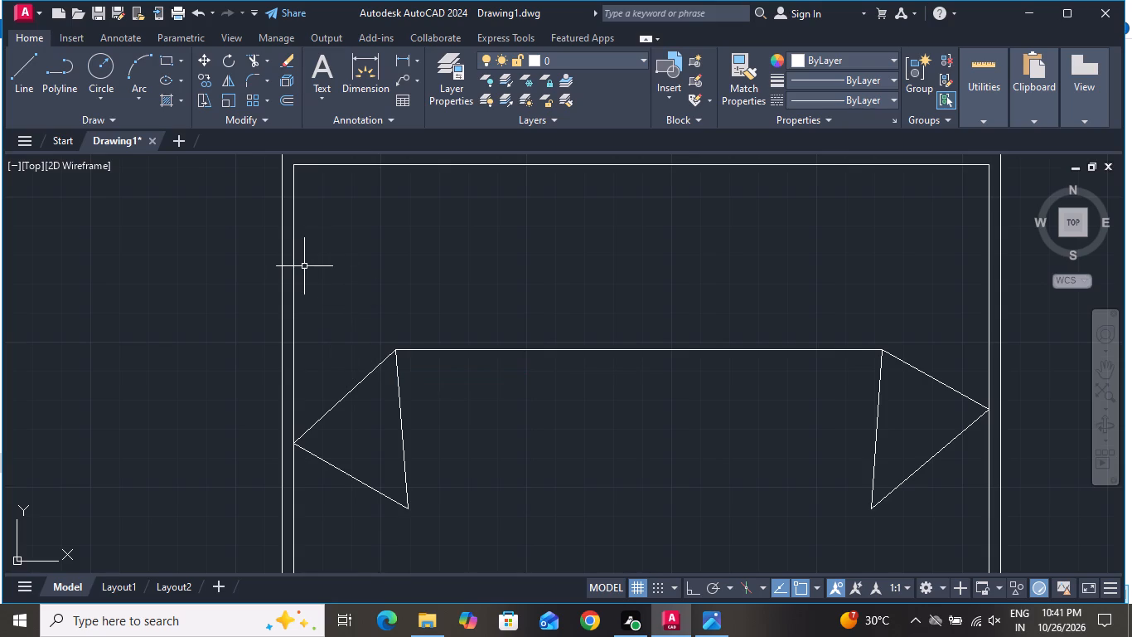
# Draw a horizontal line about 3'-6" long just below the blanket line, joining the near-vertical edges of both folds.
pyautogui.click(15, 75)
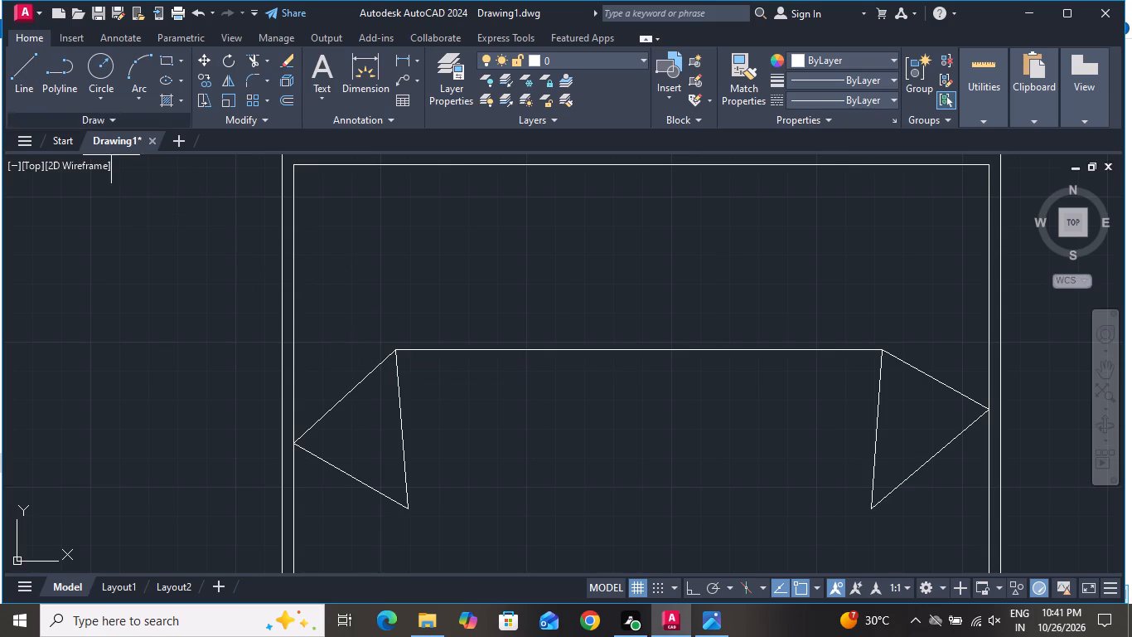
pyautogui.scroll(1, 331, 400)
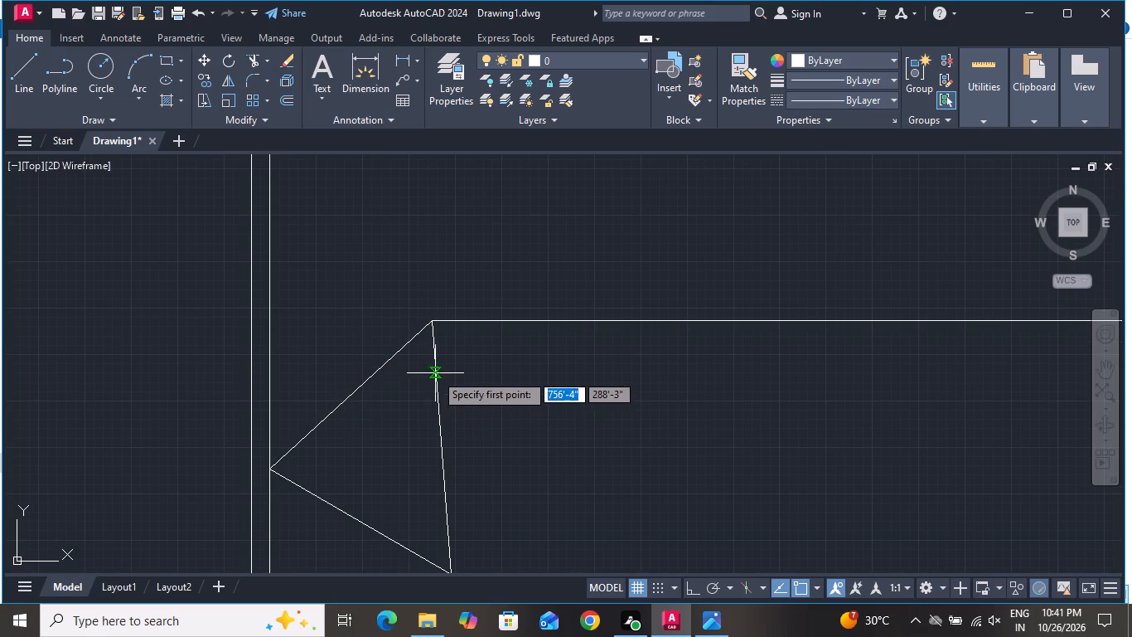
pyautogui.click(433, 357)
pyautogui.scroll(-2, 524, 409)
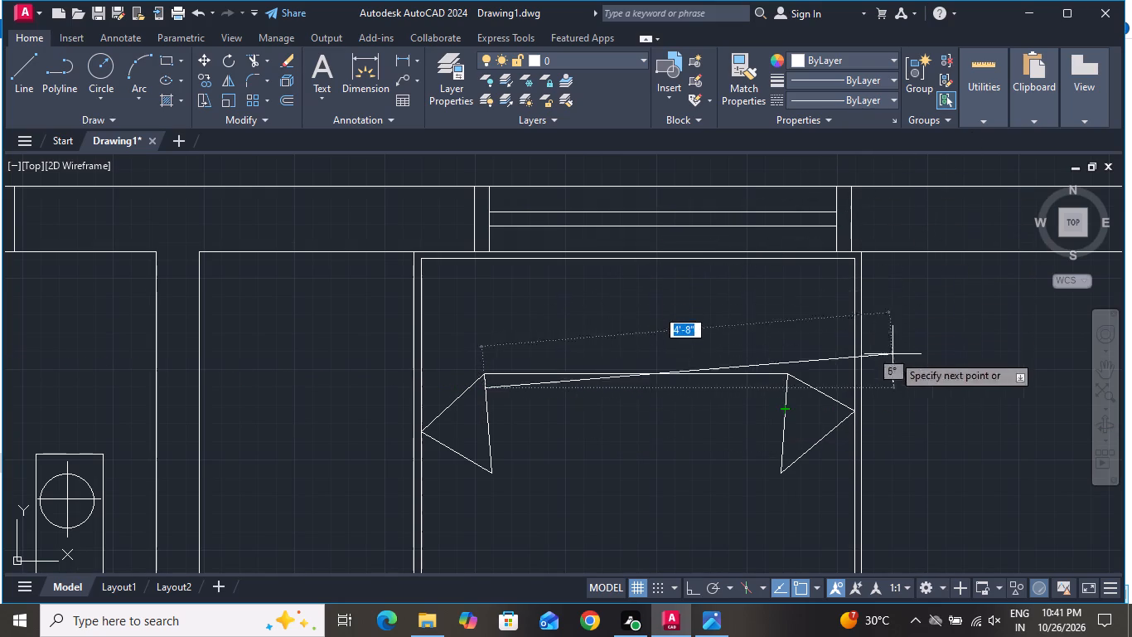
pyautogui.scroll(2, 794, 452)
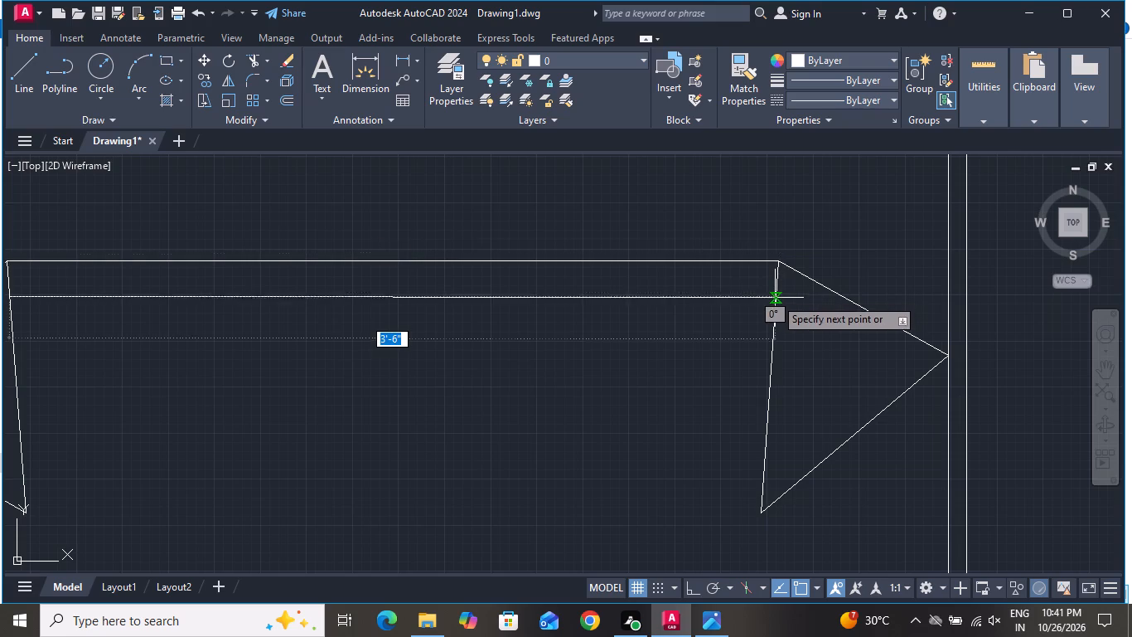
pyautogui.scroll(-1, 793, 296)
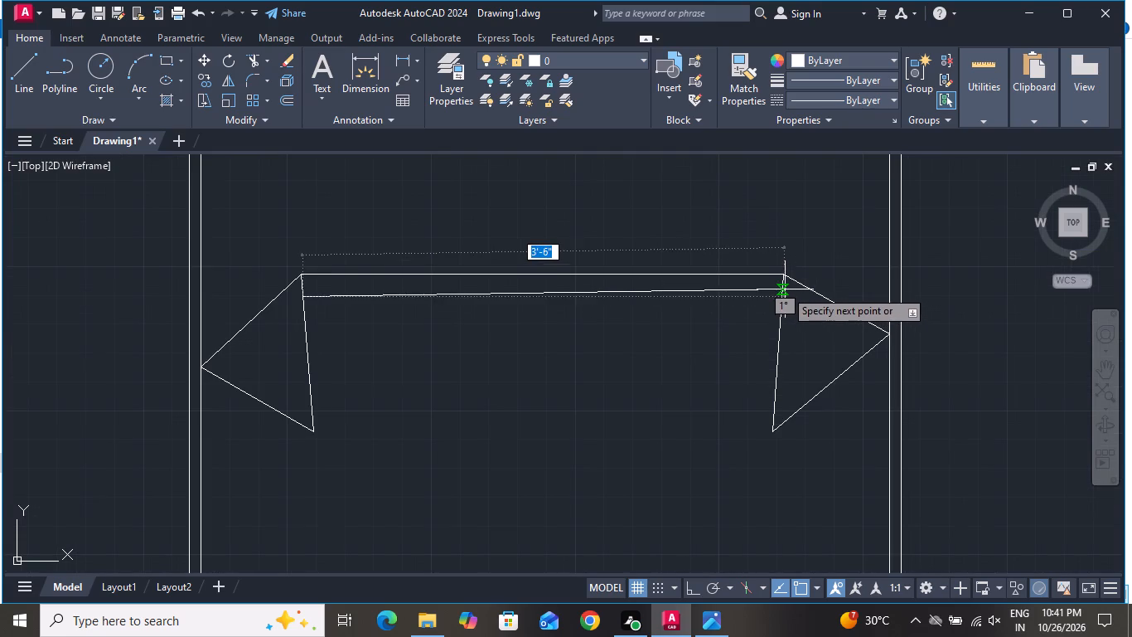
pyautogui.scroll(2, 786, 294)
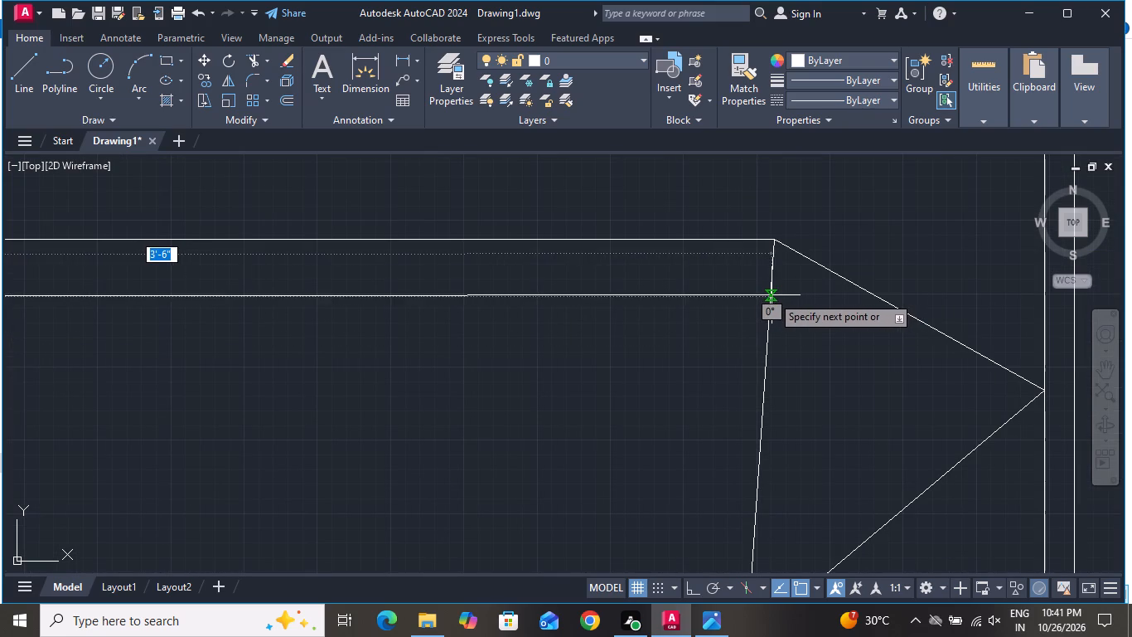
pyautogui.click(772, 295)
pyautogui.rightClick(772, 297)
pyautogui.click(824, 323)
# Draw a pillow rectangle about 1'-9" by 8" in the bed's northwest corner area, above the blanket line.
pyautogui.scroll(-2, 902, 327)
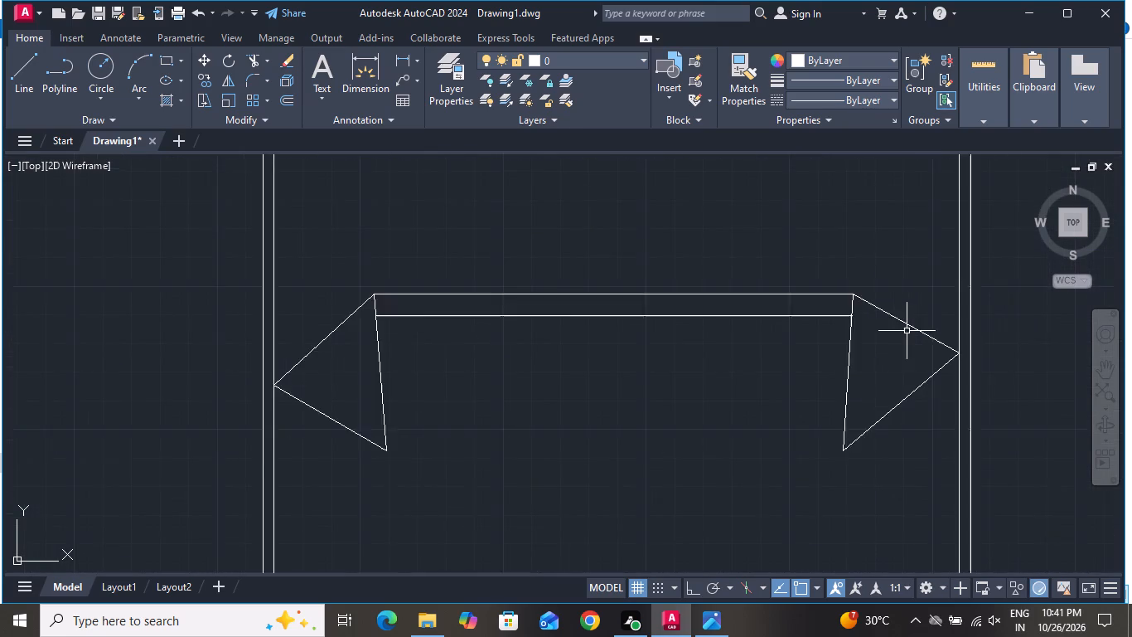
pyautogui.scroll(-1, 907, 331)
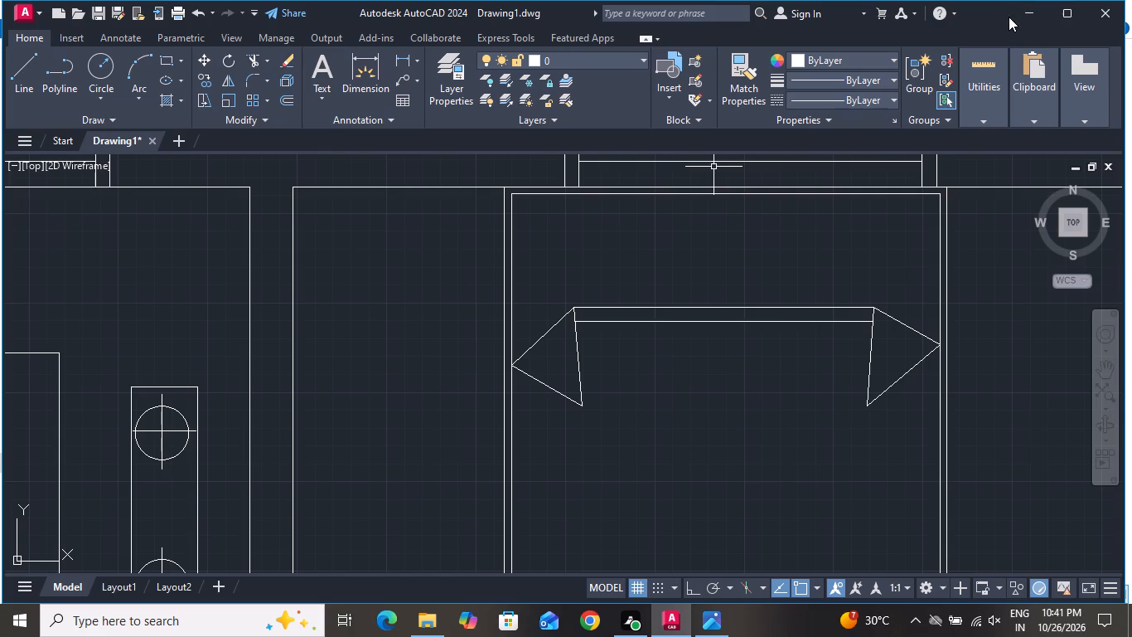
pyautogui.click(169, 65)
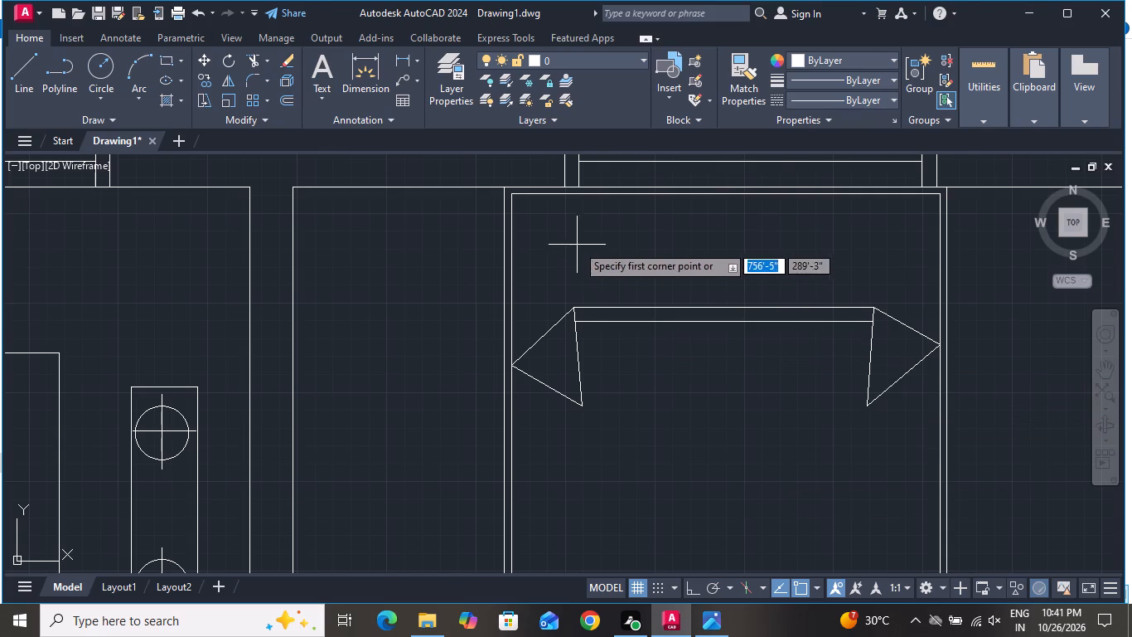
pyautogui.click(554, 225)
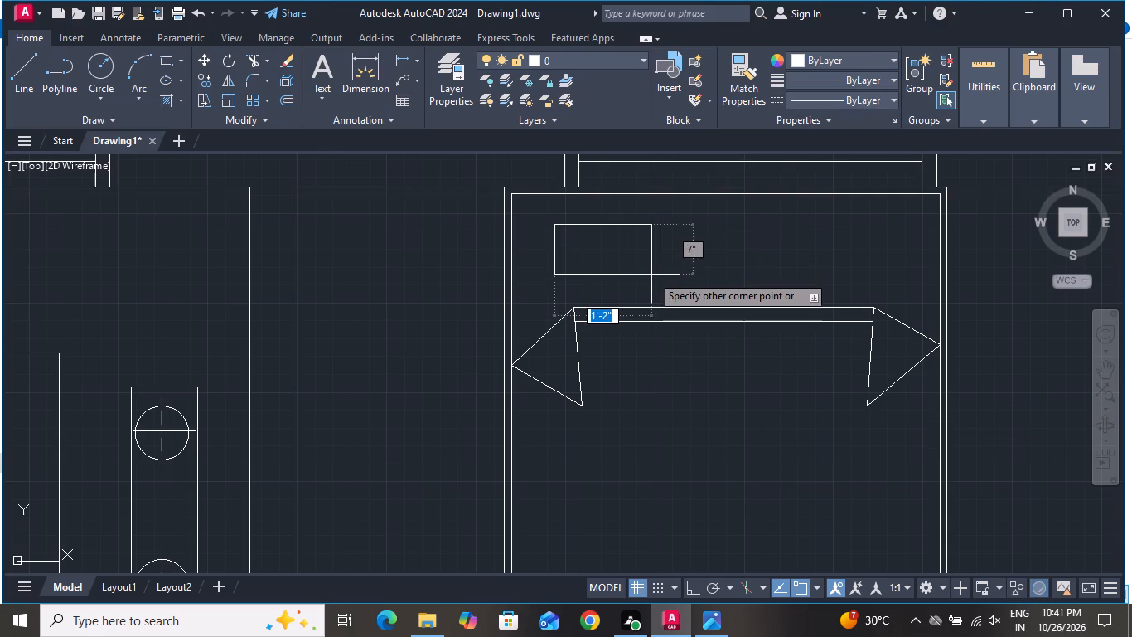
pyautogui.tripleClick(699, 283)
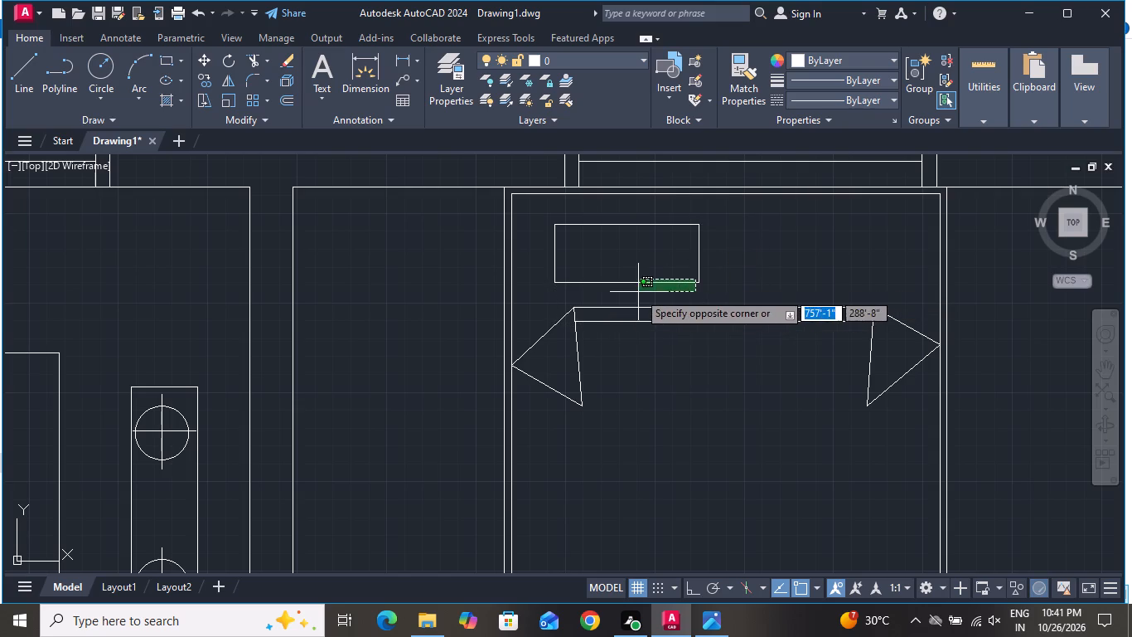
# Copy the pillow rectangle about 2'-3" east to form the second pillow beside it.
pyautogui.click(638, 290)
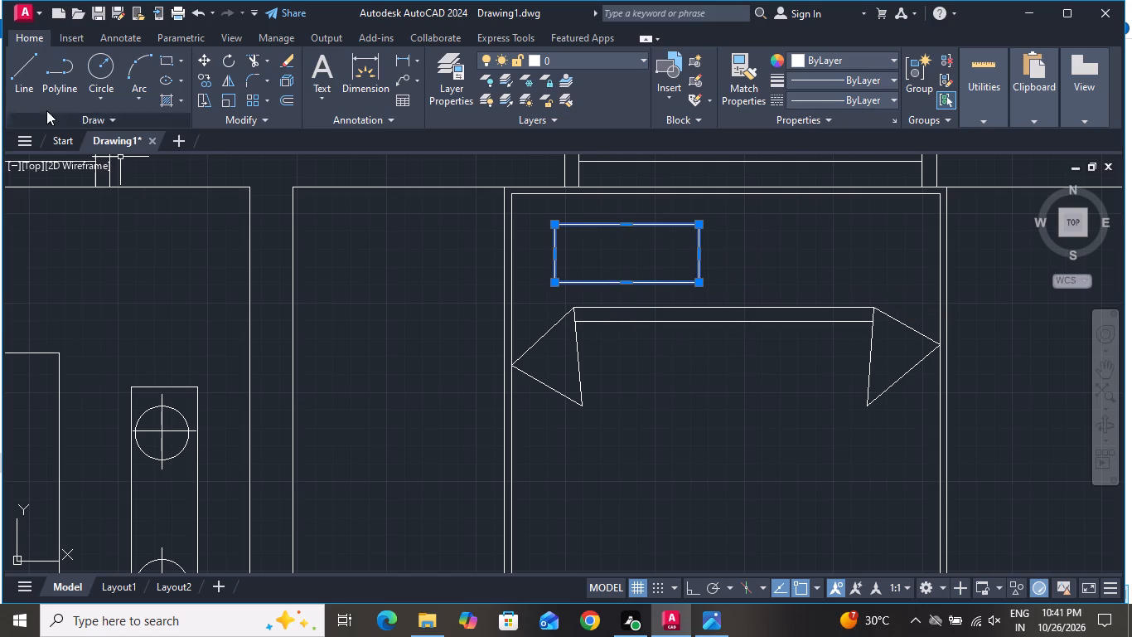
pyautogui.click(210, 85)
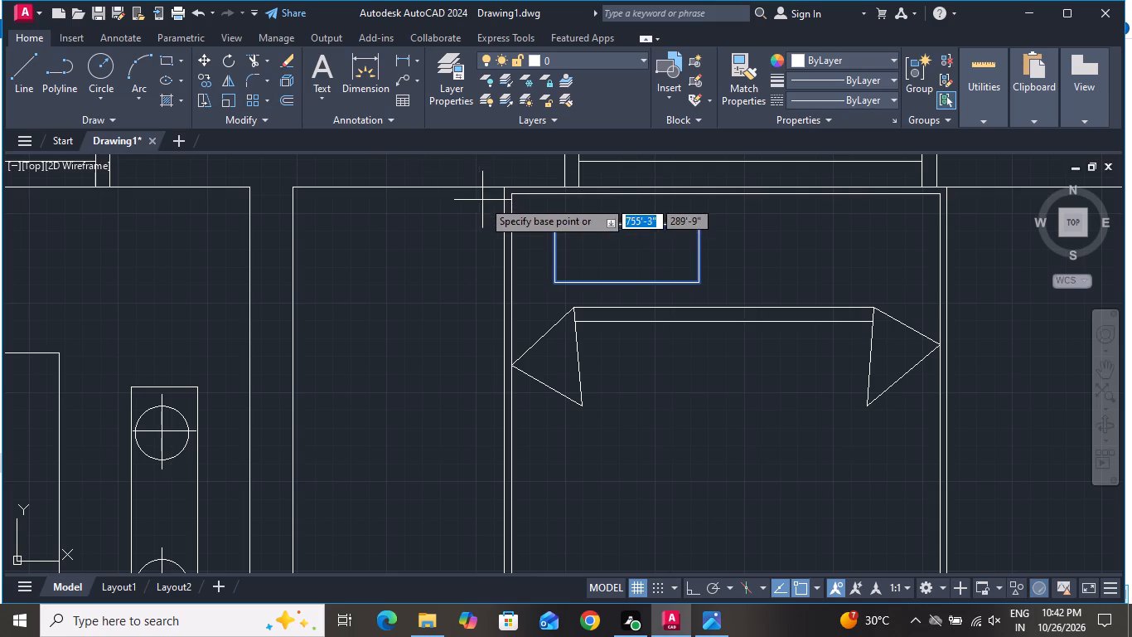
pyautogui.click(601, 256)
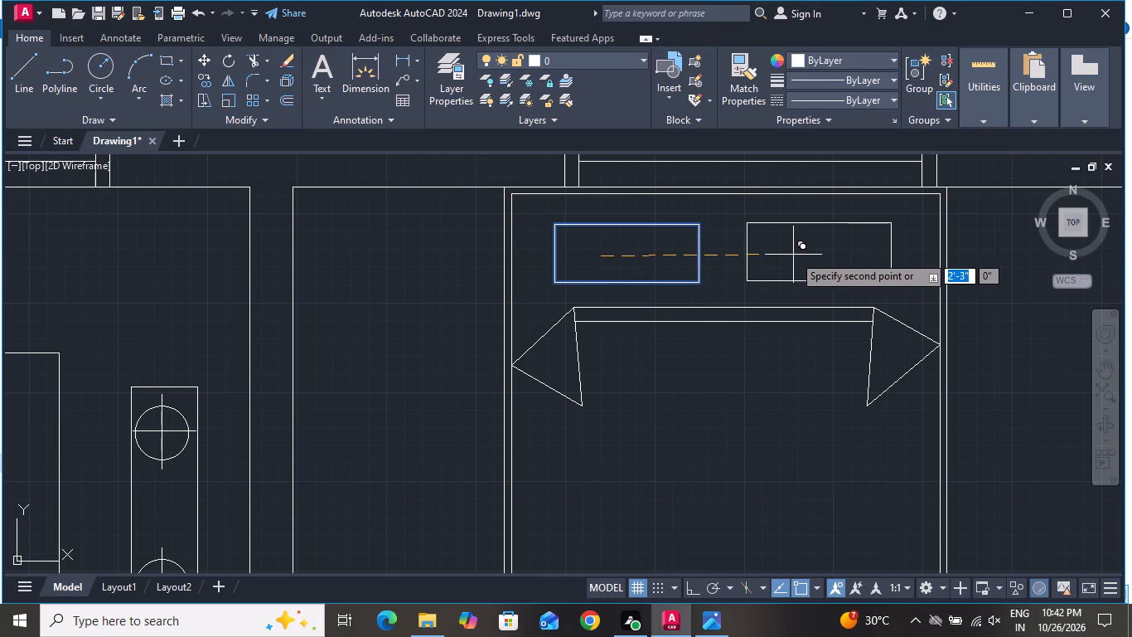
pyautogui.click(794, 255)
pyautogui.rightClick(794, 255)
pyautogui.click(800, 280)
# Draw a bedside table rectangle about 11" by 10" just east of the bed's head, slightly below the north wall.
pyautogui.scroll(-2, 705, 345)
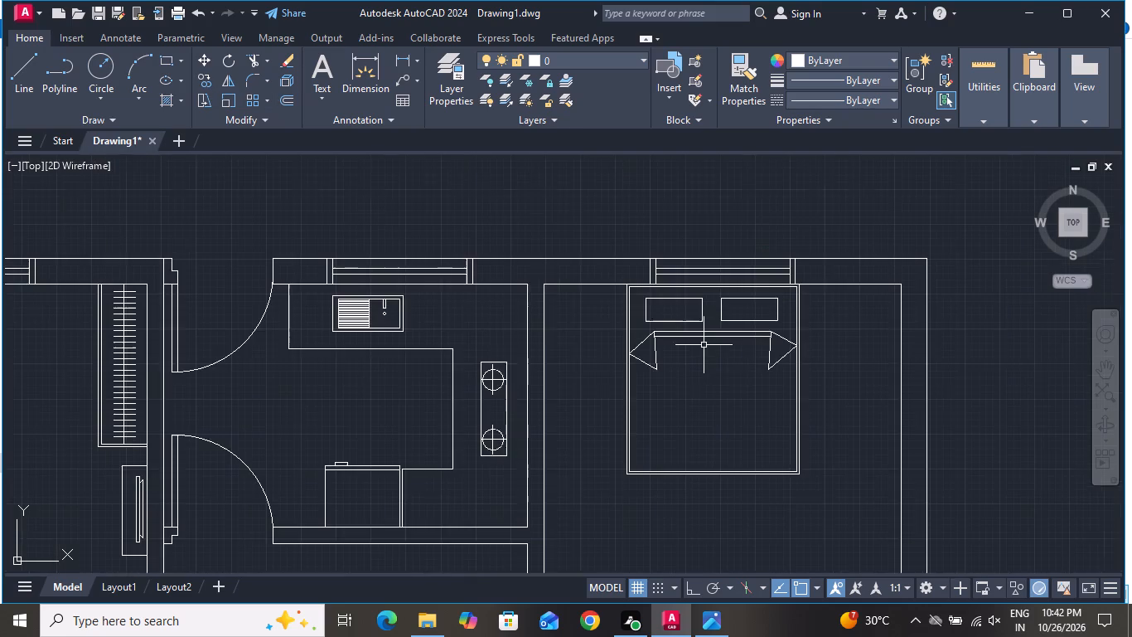
pyautogui.scroll(-1, 704, 346)
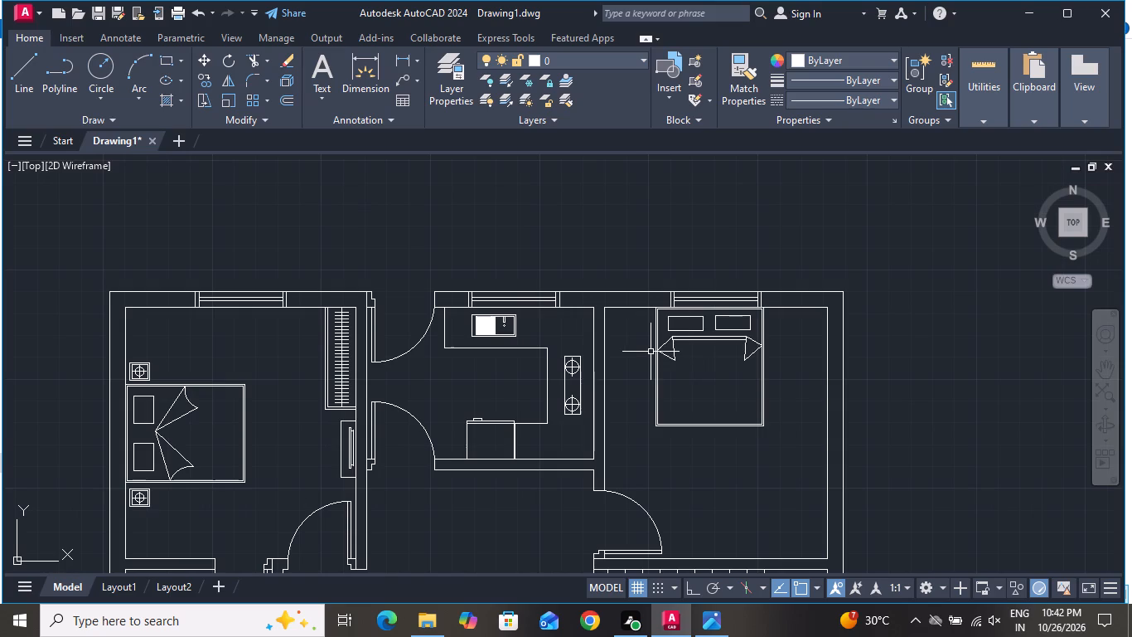
pyautogui.click(163, 60)
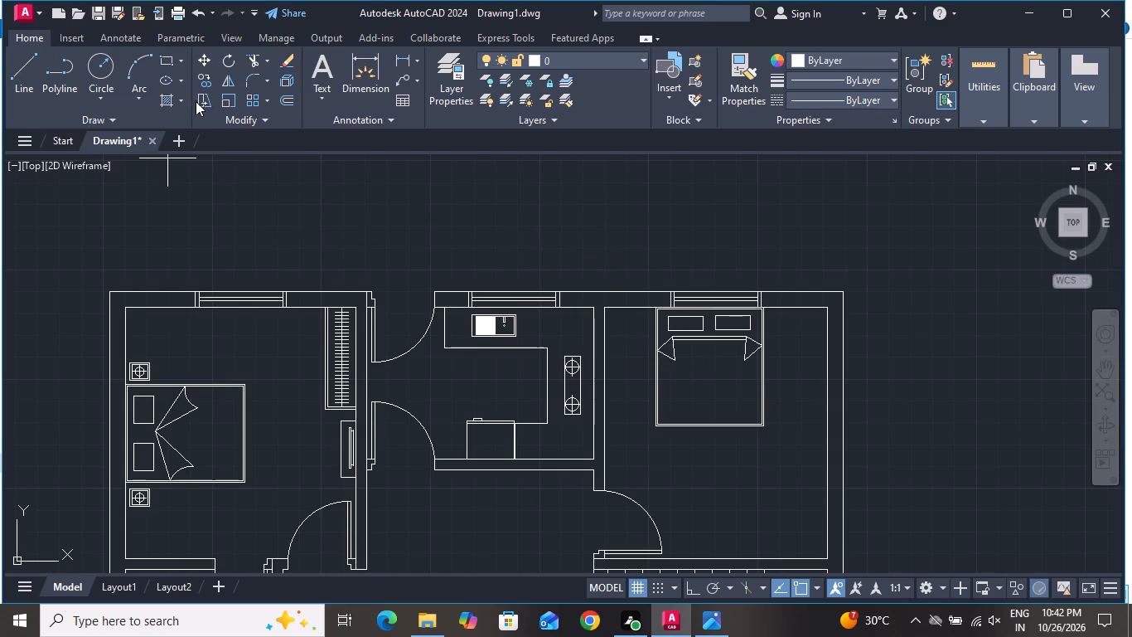
pyautogui.scroll(1, 814, 279)
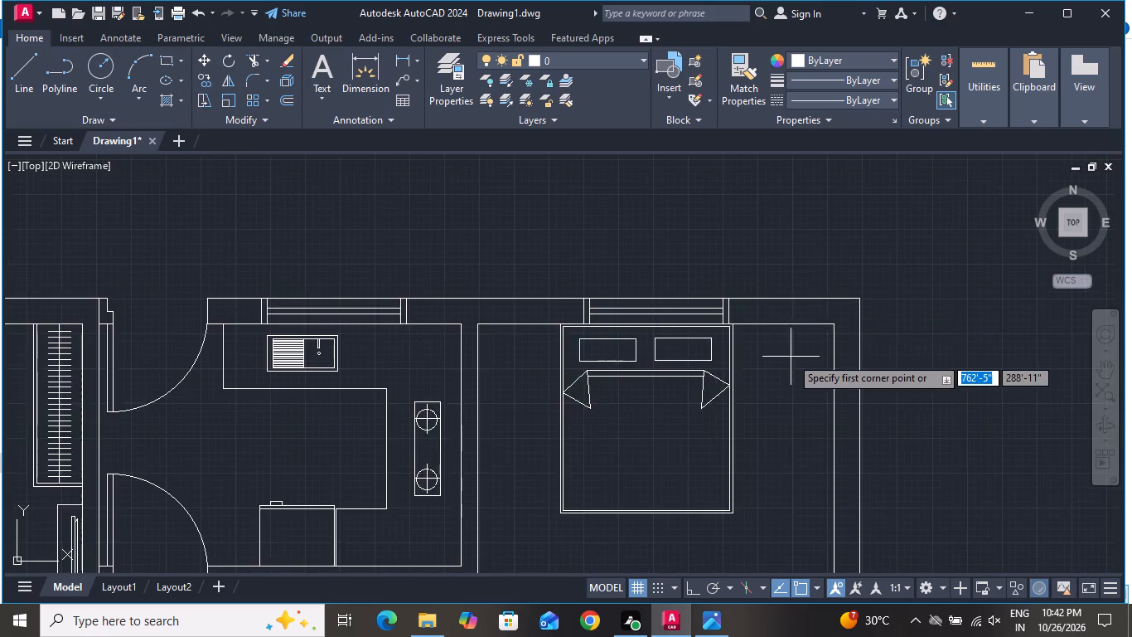
pyautogui.scroll(2, 791, 357)
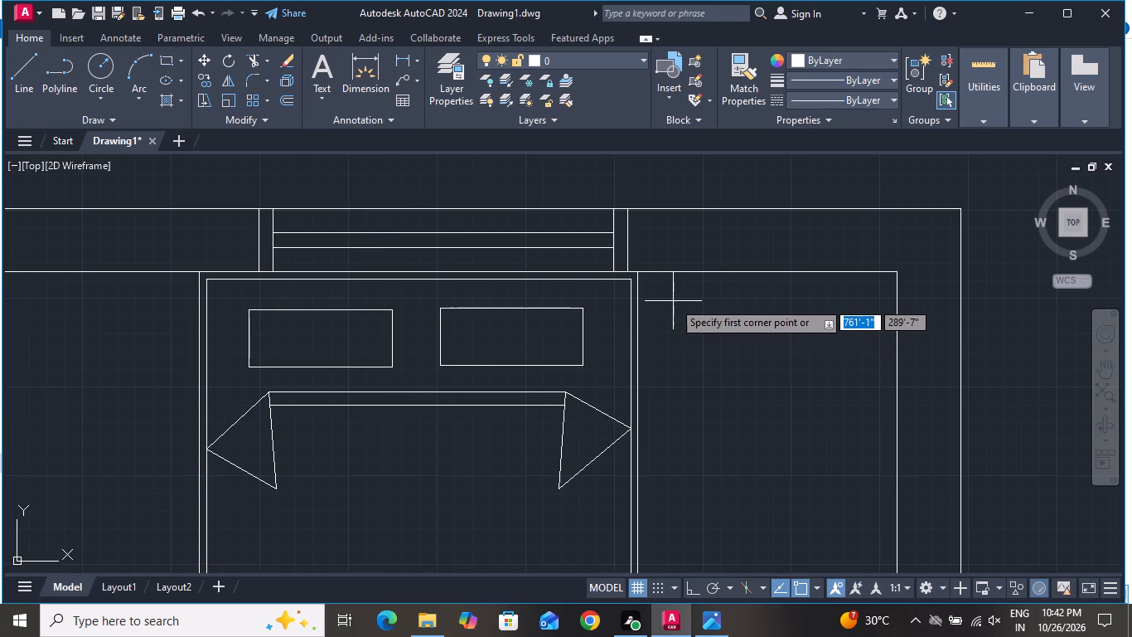
pyautogui.click(673, 301)
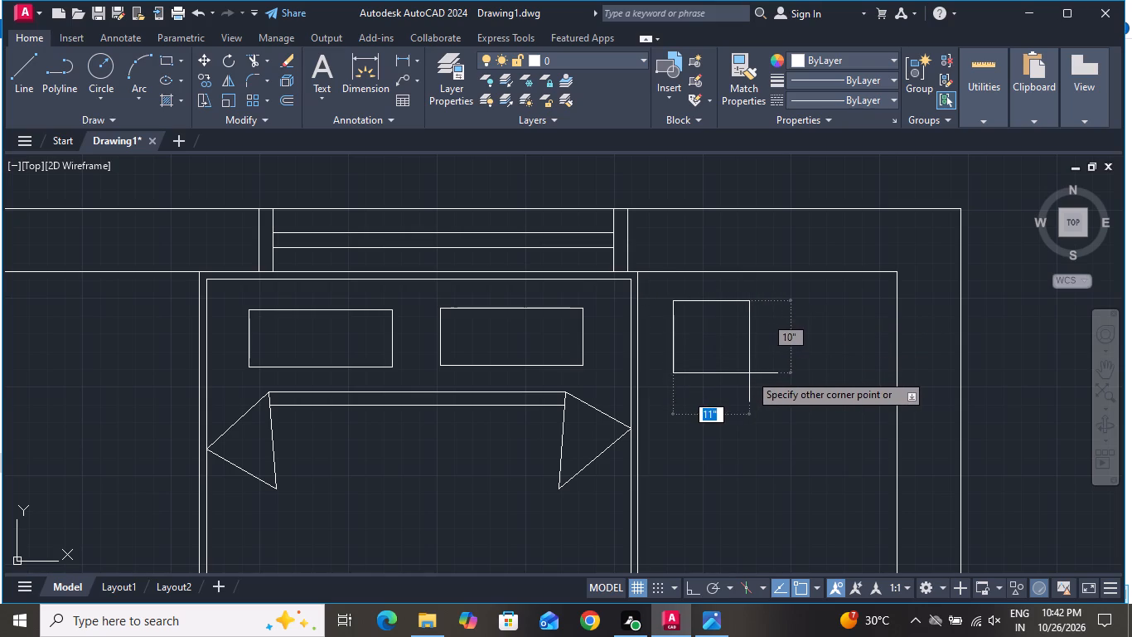
pyautogui.click(748, 376)
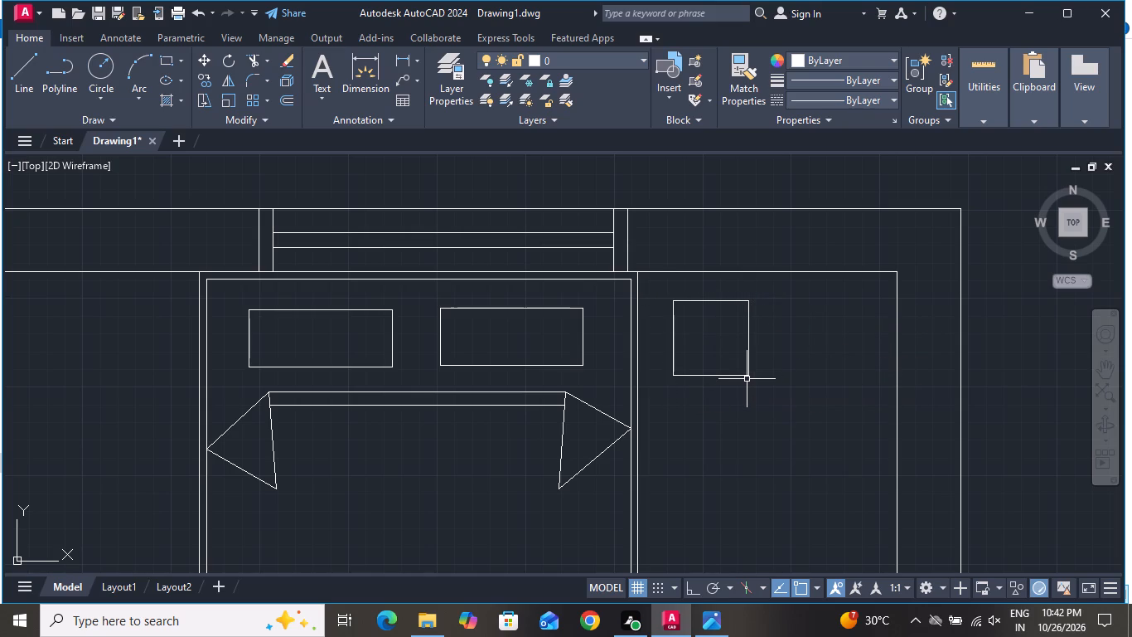
# Offset the bedside table rectangle 1" inward.
pyautogui.write('o 1"')
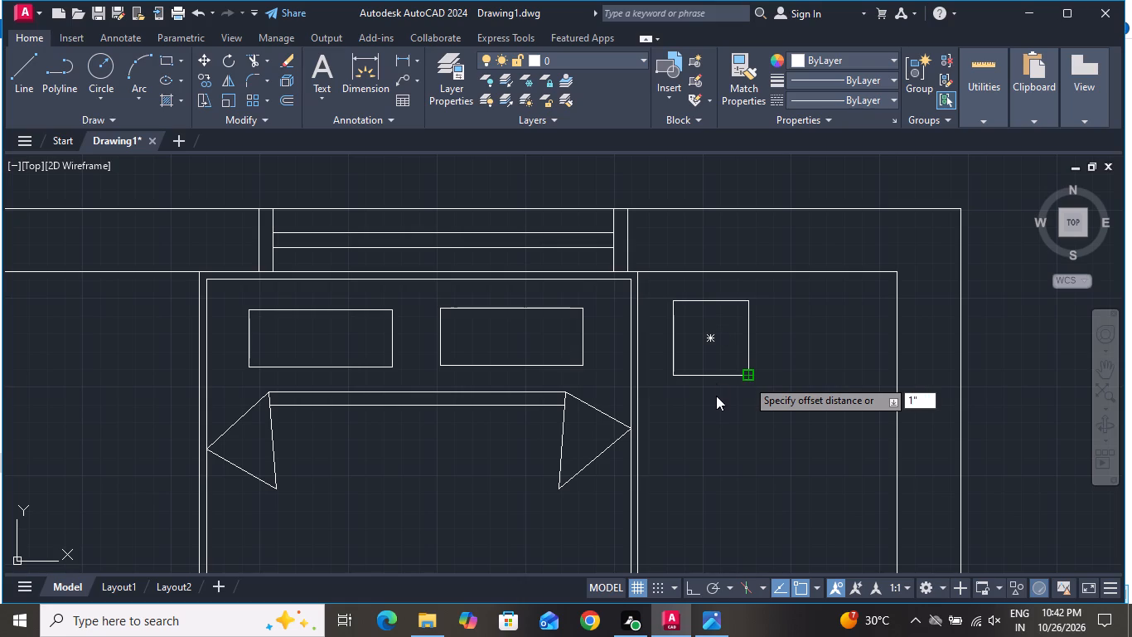
pyautogui.press('space')
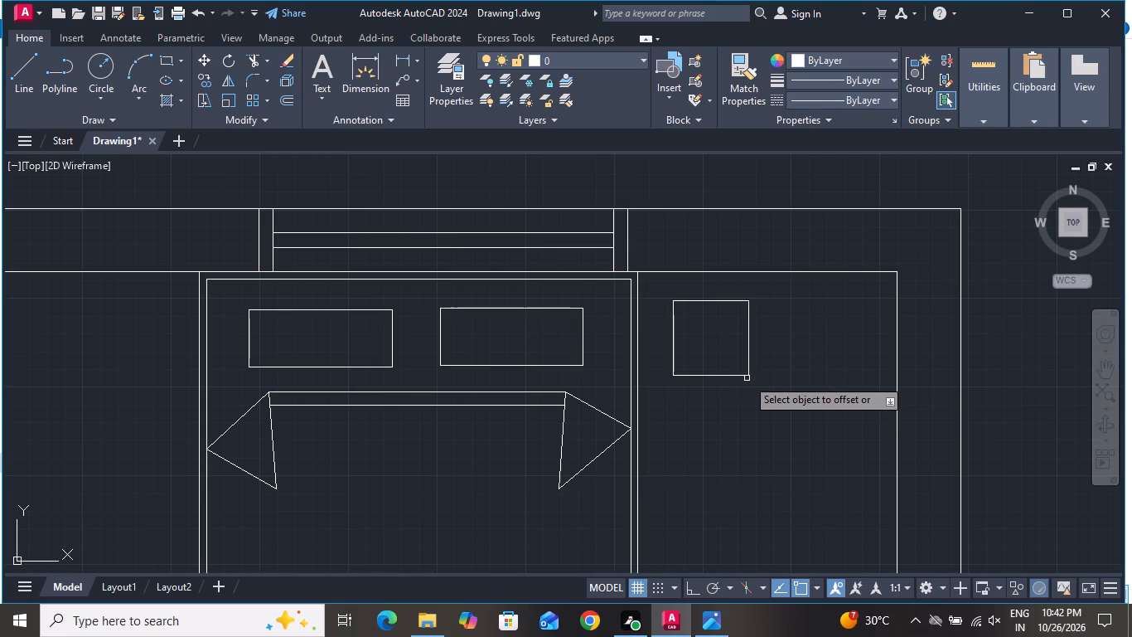
pyautogui.click(747, 375)
pyautogui.click(706, 327)
pyautogui.rightClick(709, 391)
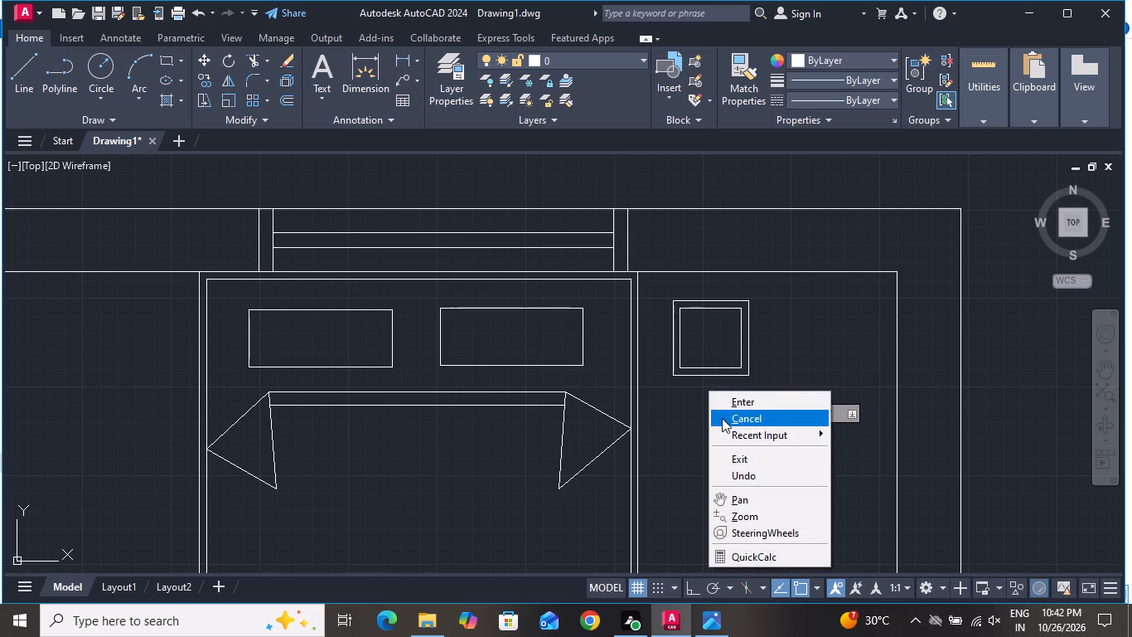
pyautogui.click(723, 418)
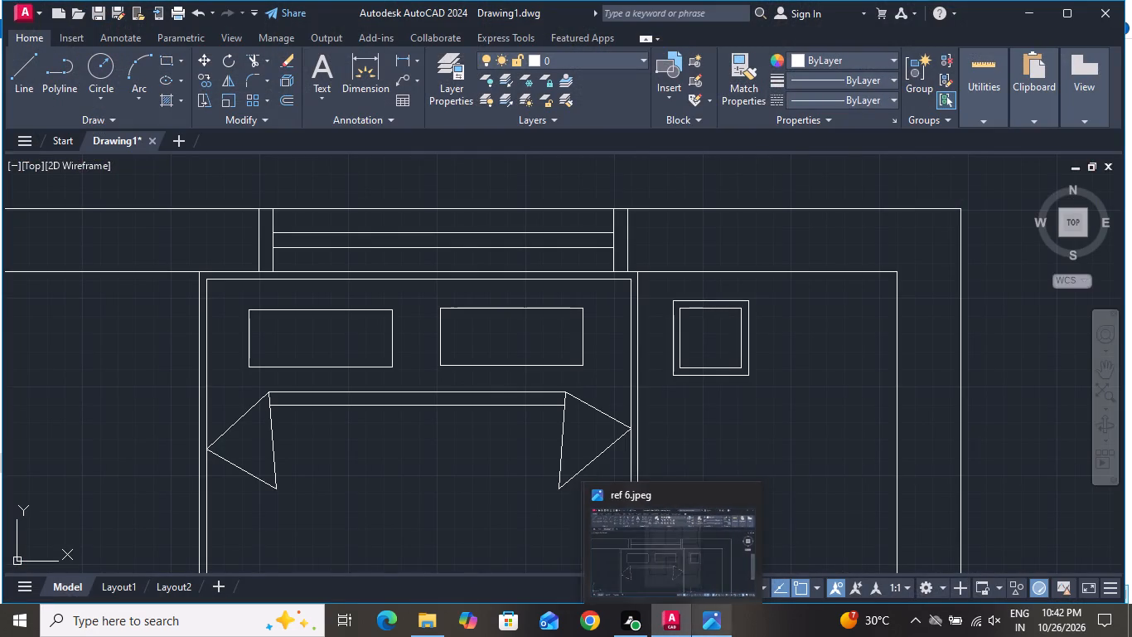
# Draw a lamp circle centred in the bedside table, staying clear of the inner square's sides.
pyautogui.click(92, 69)
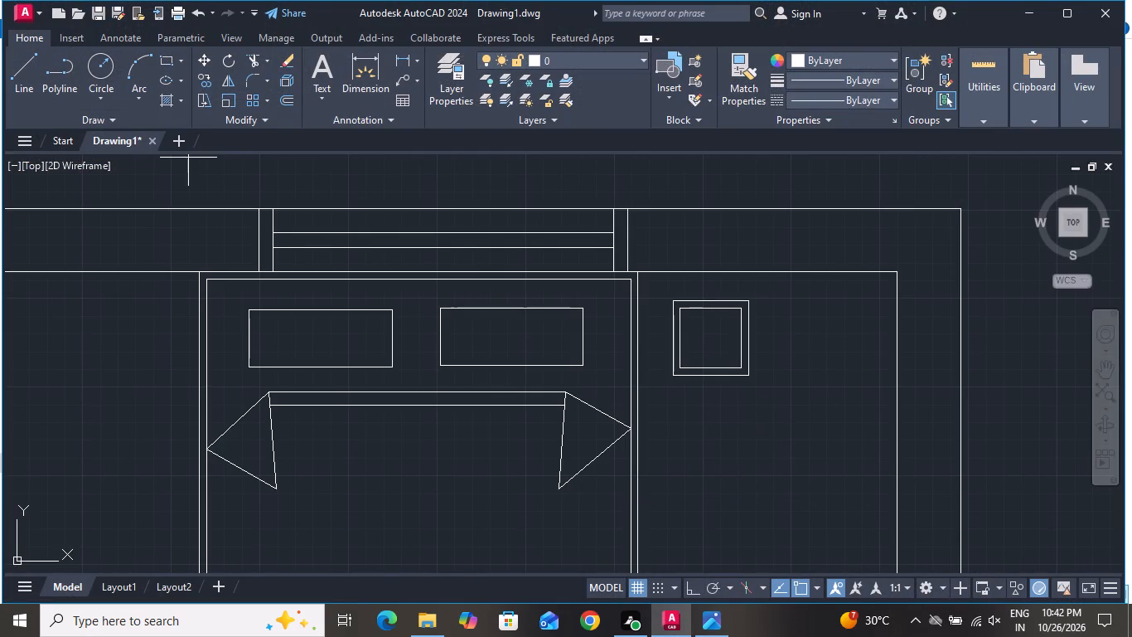
pyautogui.scroll(2, 699, 302)
pyautogui.click(728, 395)
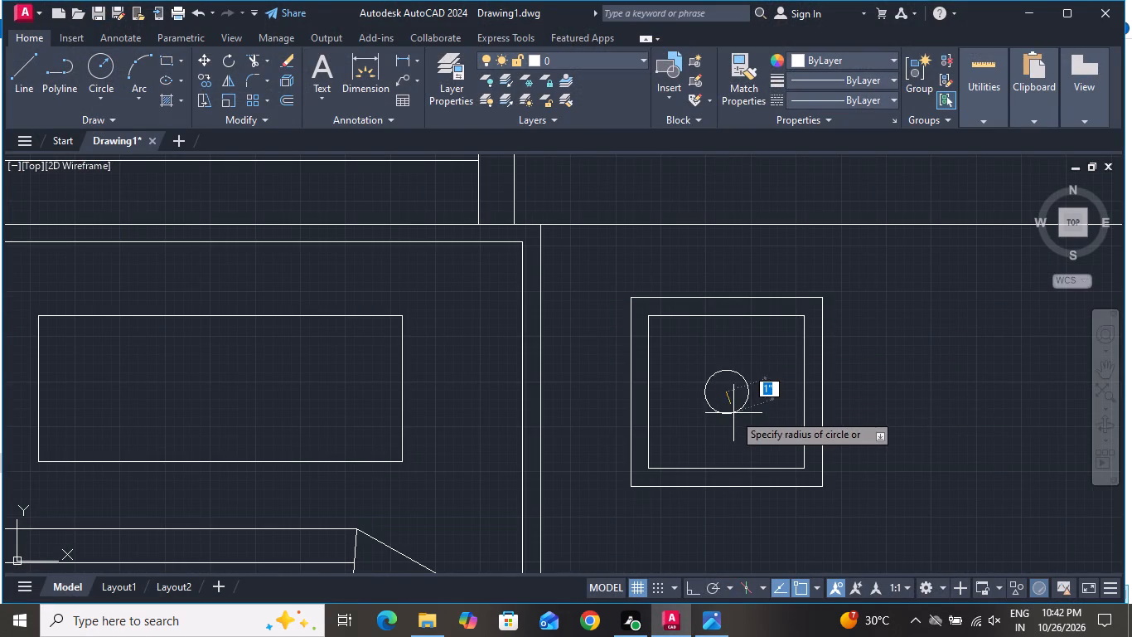
pyautogui.click(747, 431)
# Draw a vertical line about 7" long through the lamp circle's centre, extending slightly past the circle at both ends.
pyautogui.click(18, 54)
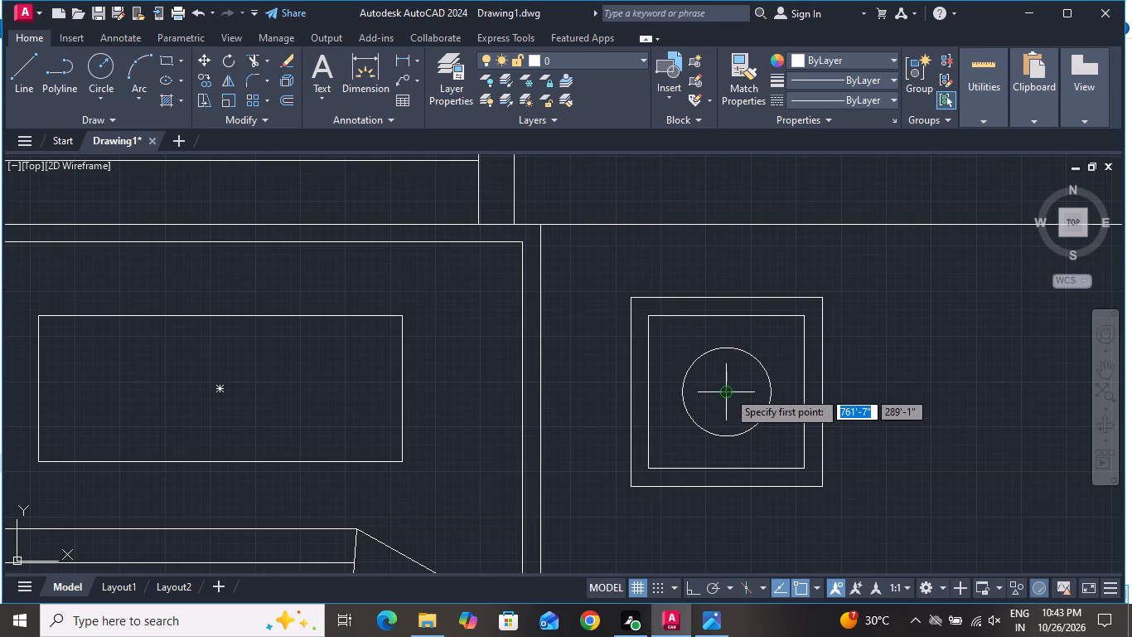
pyautogui.click(723, 330)
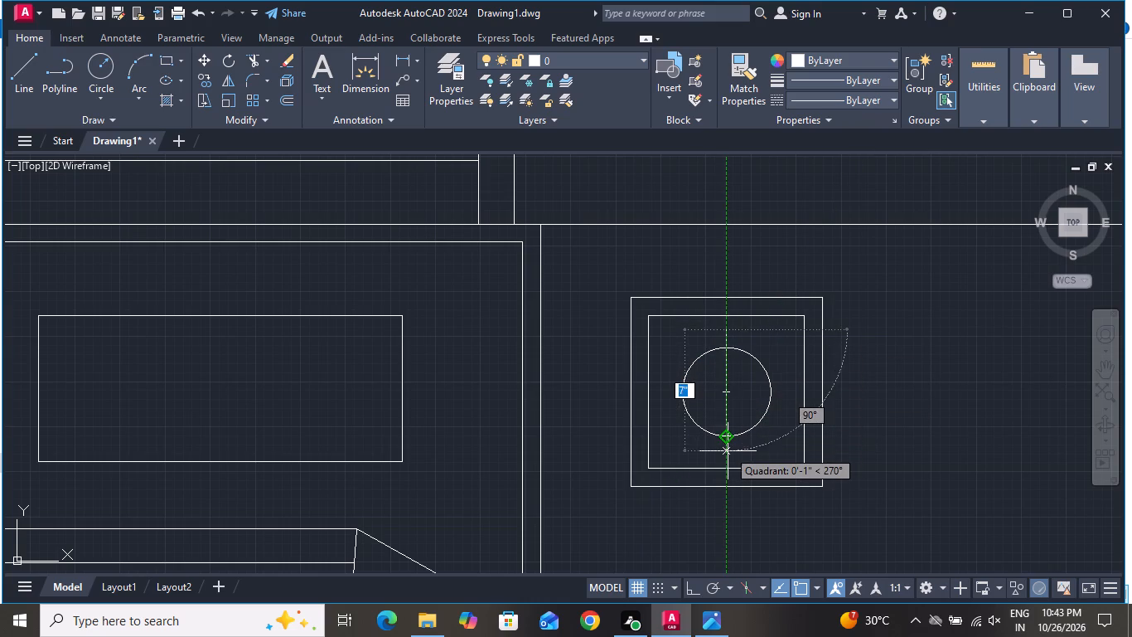
pyautogui.click(727, 454)
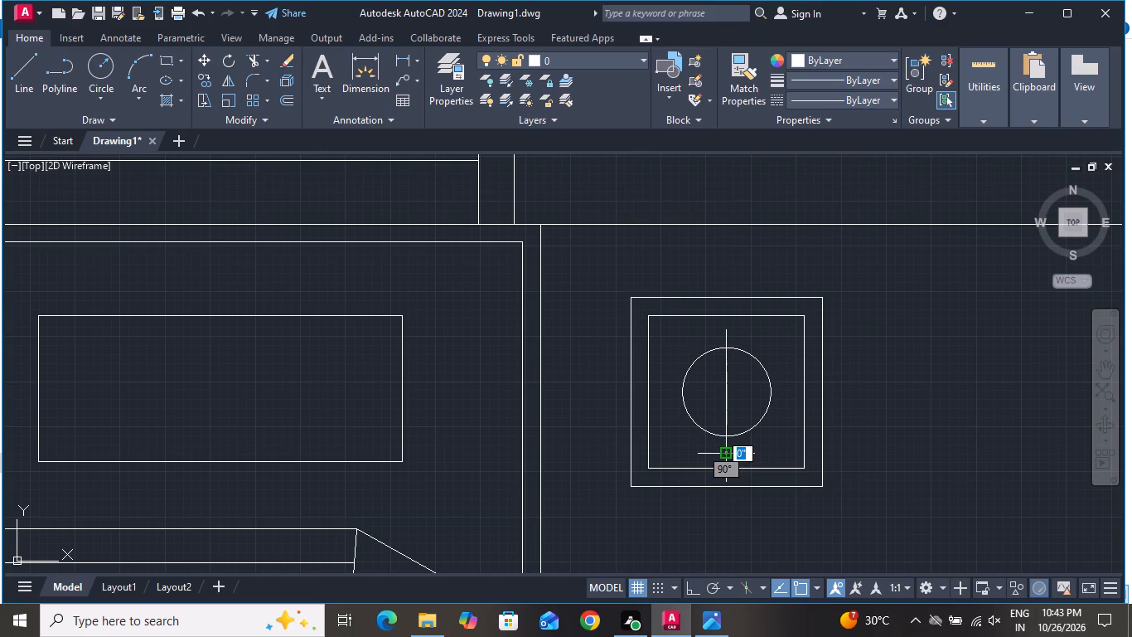
pyautogui.rightClick(727, 453)
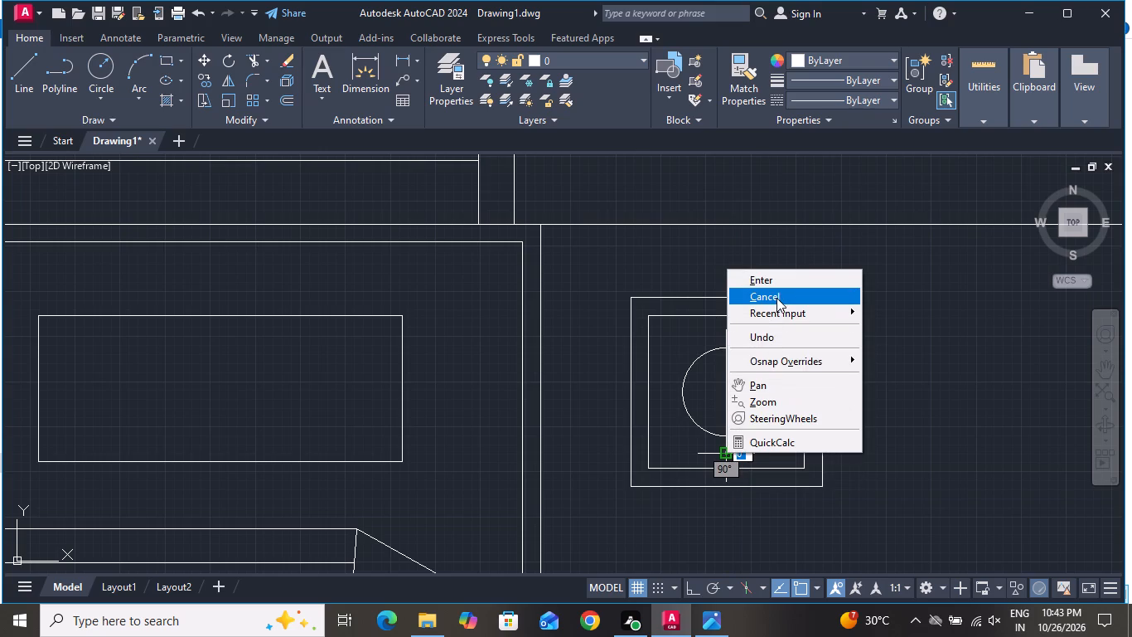
pyautogui.click(777, 298)
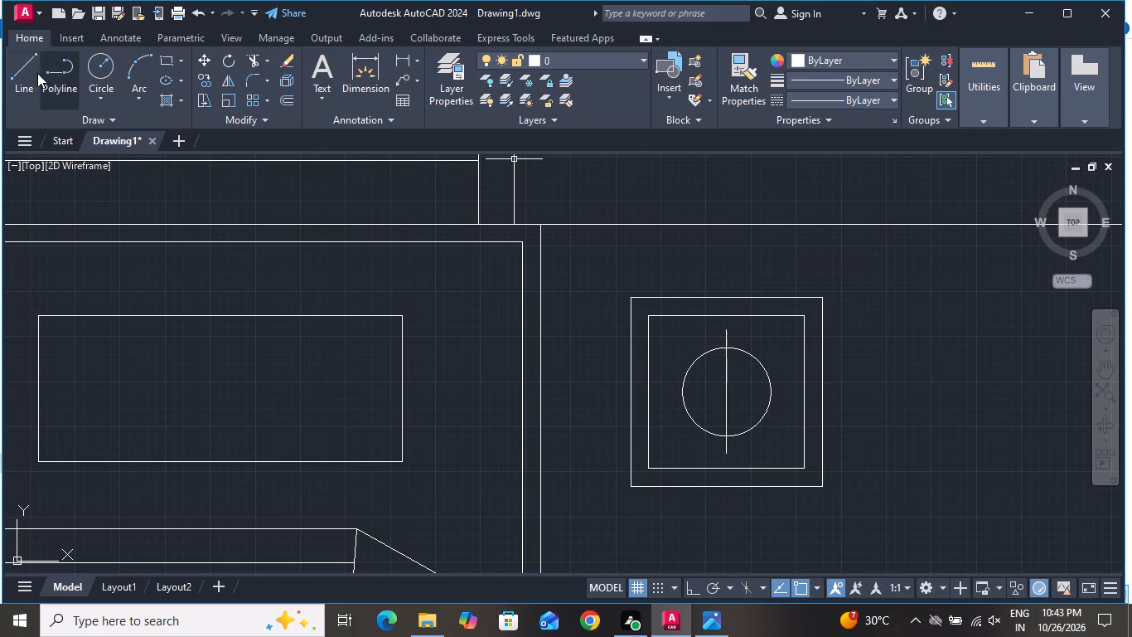
# Draw a roughly horizontal line through the lamp circle's centre, extending slightly past the circle on both sides.
pyautogui.click(36, 71)
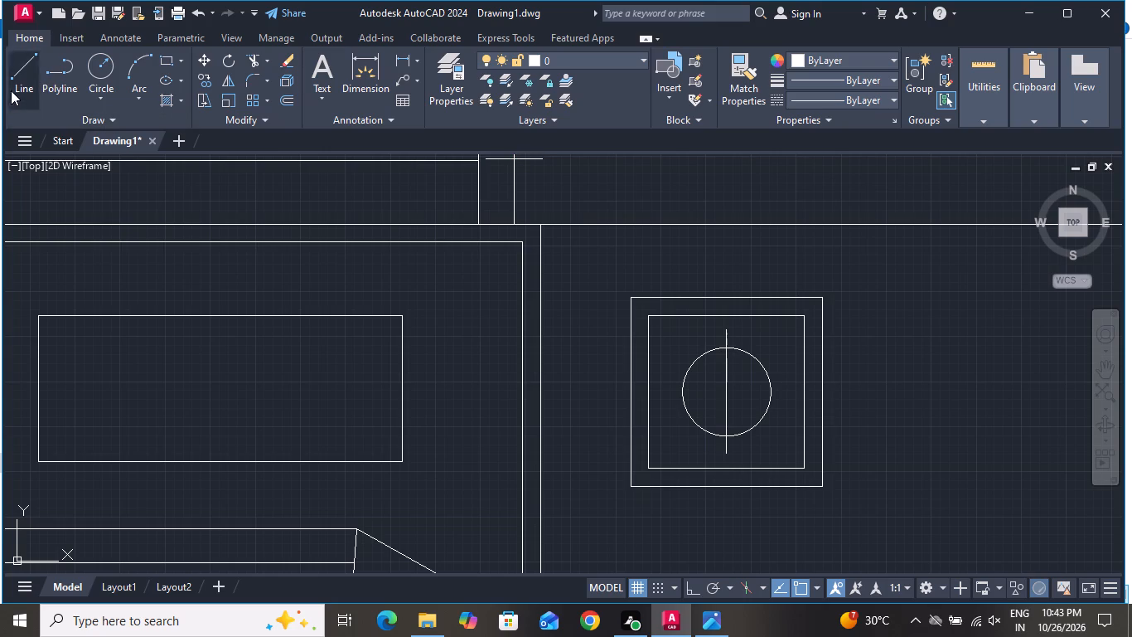
pyautogui.click(2, 71)
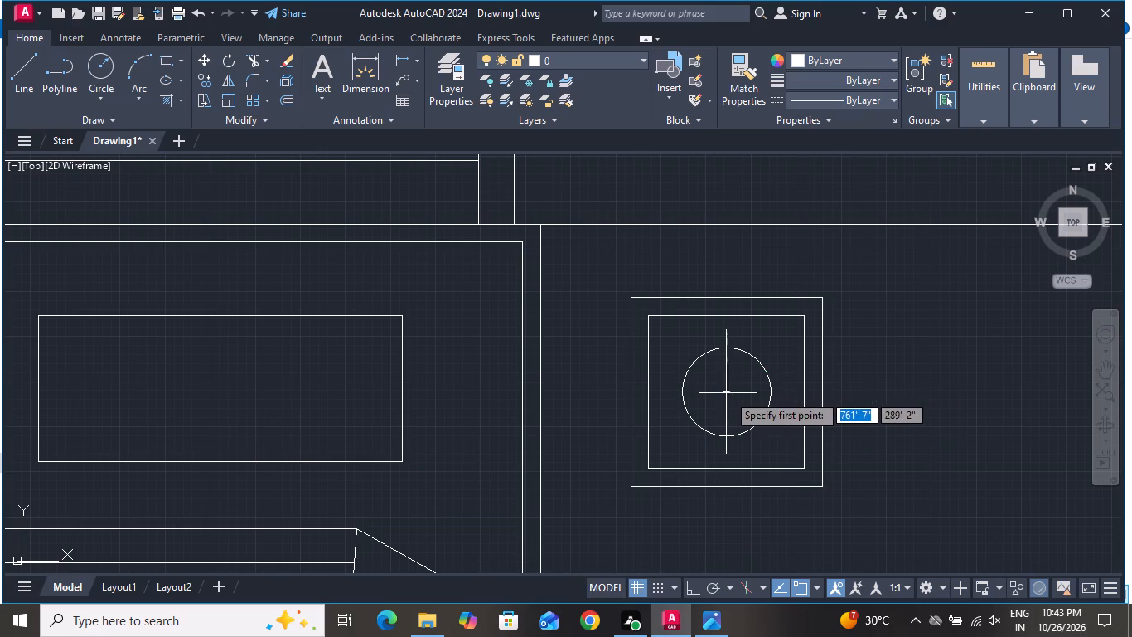
pyautogui.click(660, 393)
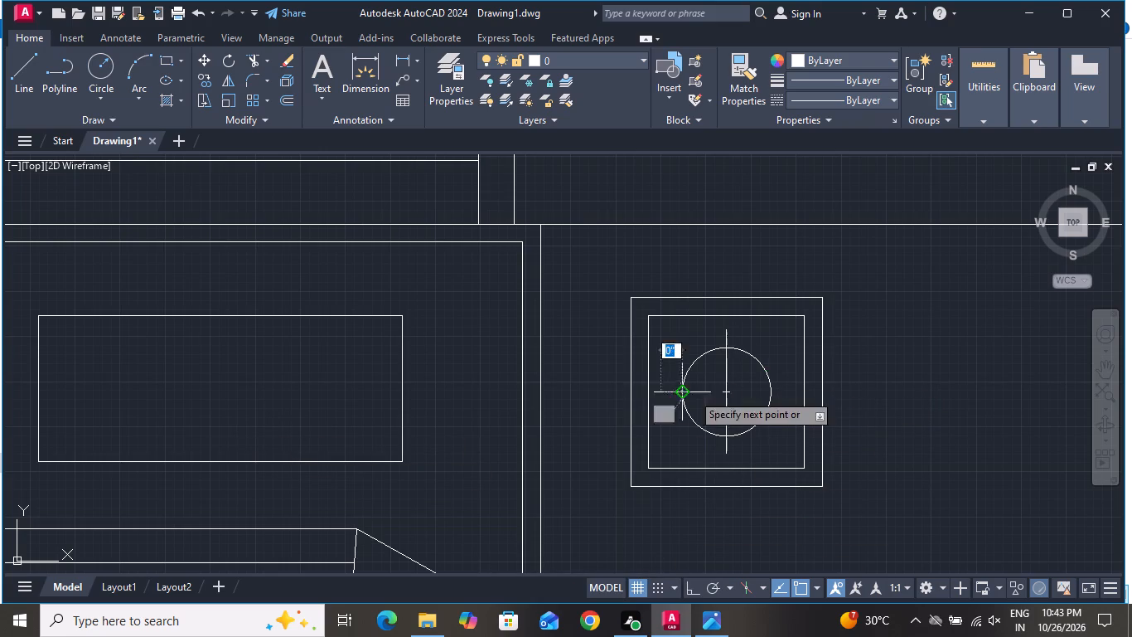
pyautogui.click(792, 388)
pyautogui.rightClick(791, 389)
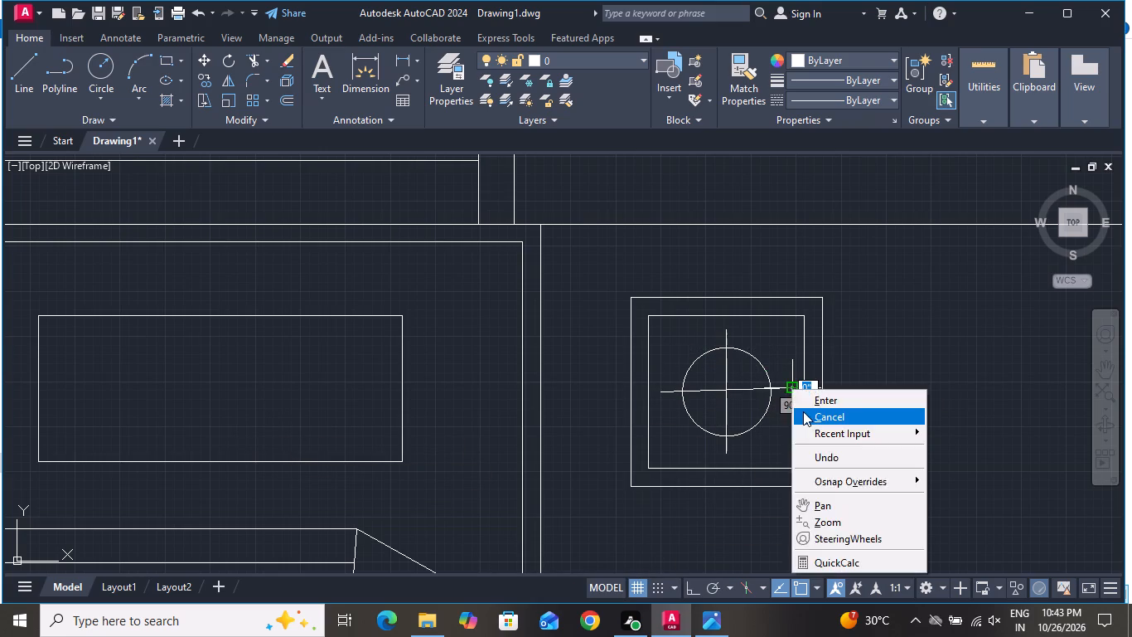
pyautogui.click(804, 411)
# Copy the bedside table with its lamp about 6'-9" west, to the other side of the bed's head.
pyautogui.scroll(-2, 777, 422)
pyautogui.click(814, 371)
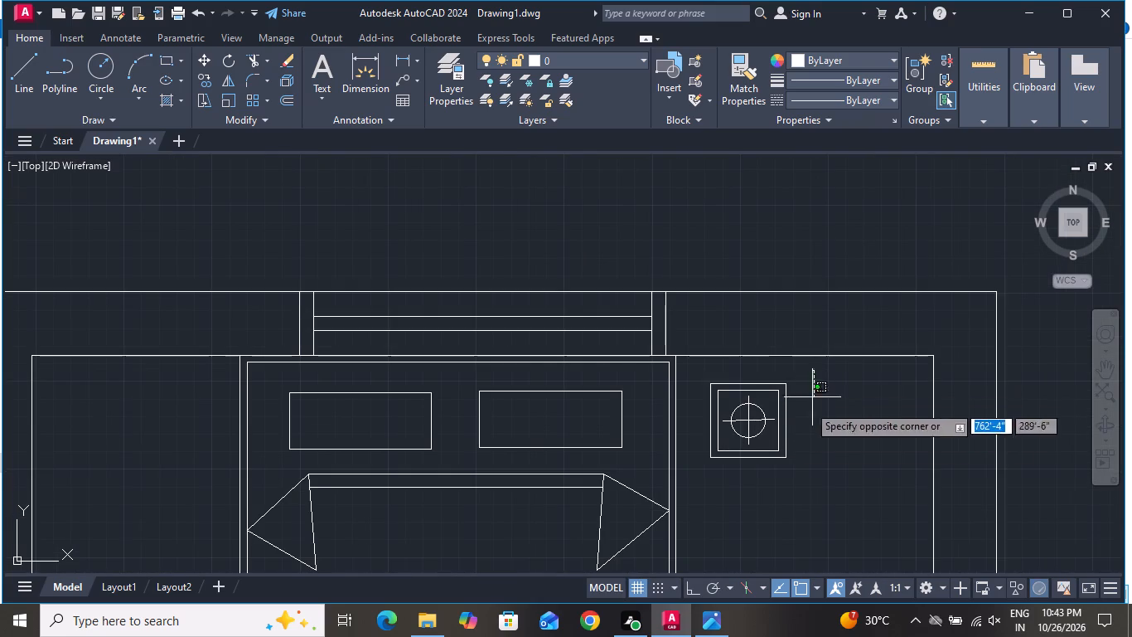
pyautogui.click(693, 474)
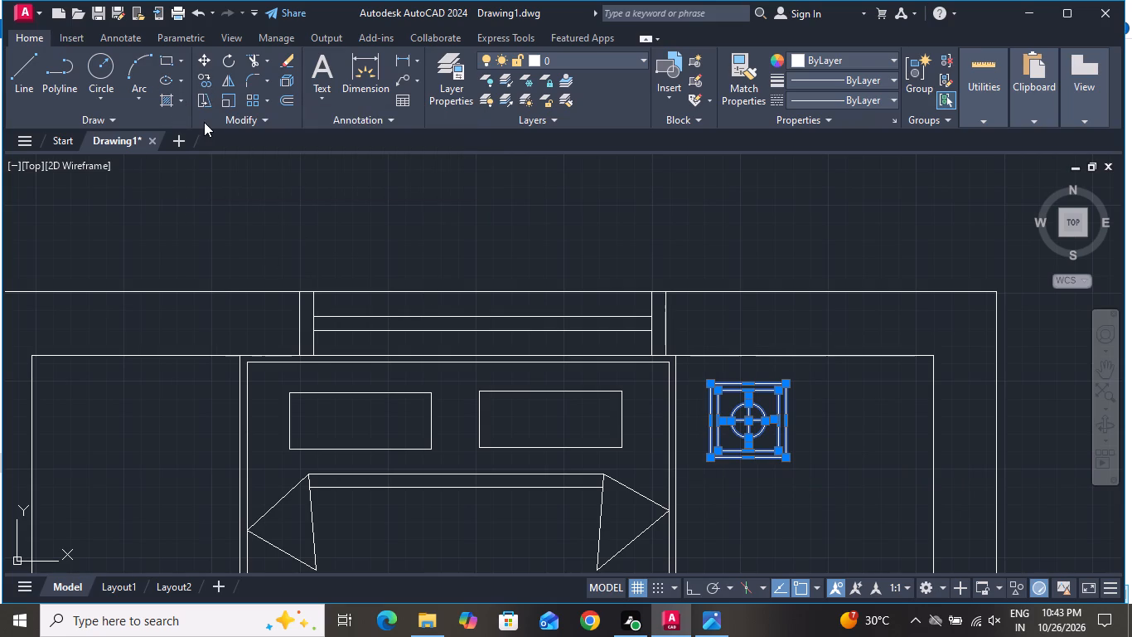
pyautogui.click(210, 73)
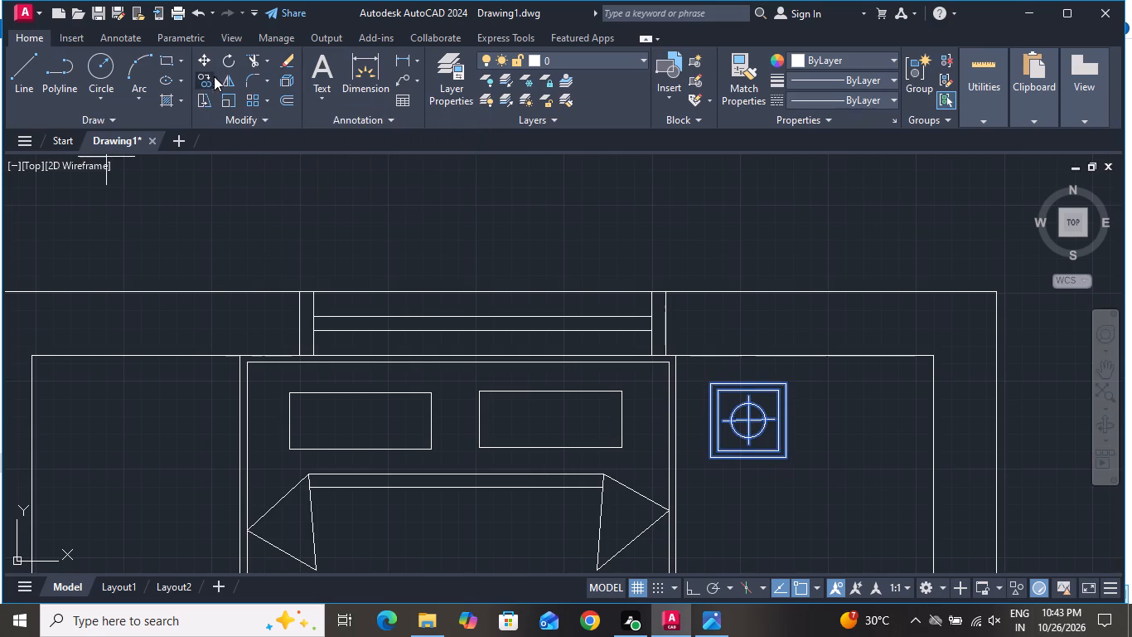
pyautogui.click(756, 427)
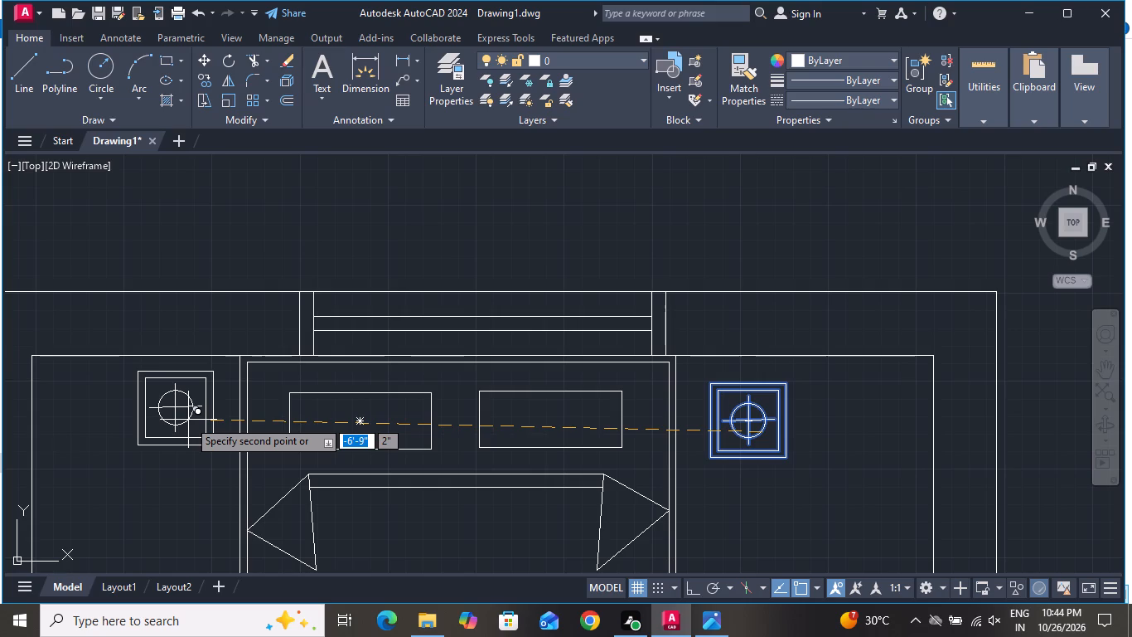
pyautogui.click(188, 420)
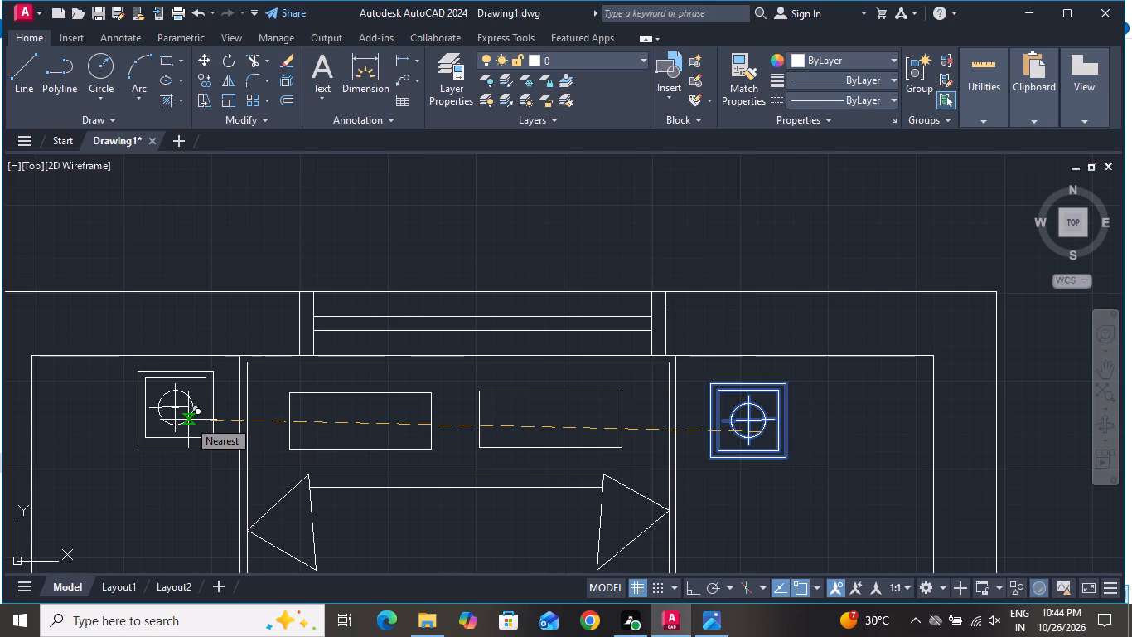
pyautogui.rightClick(188, 420)
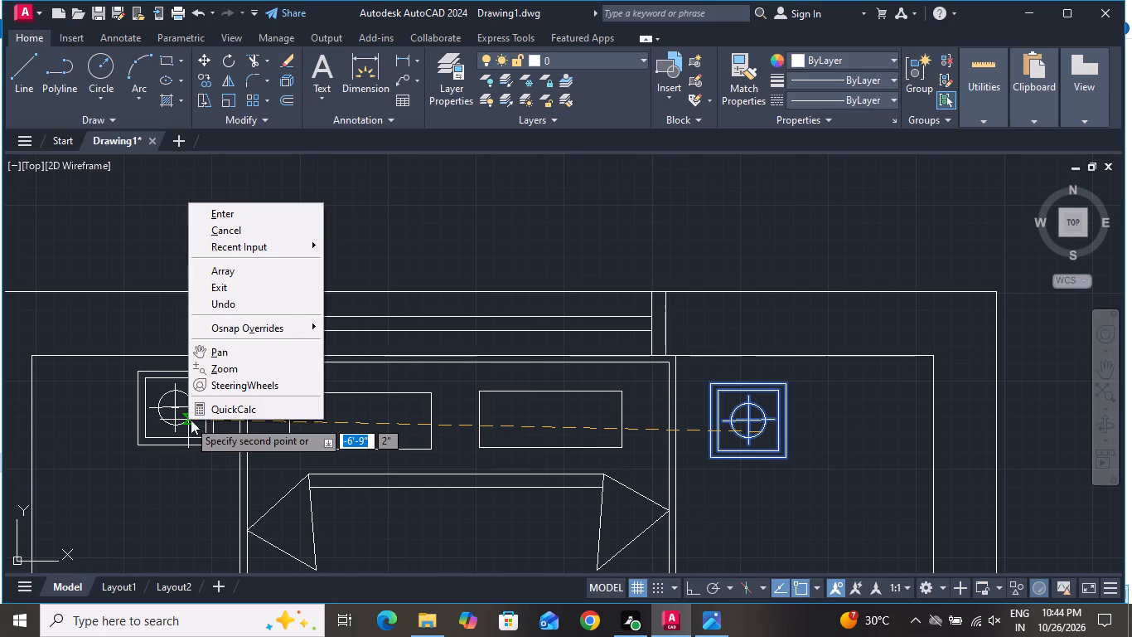
pyautogui.click(302, 220)
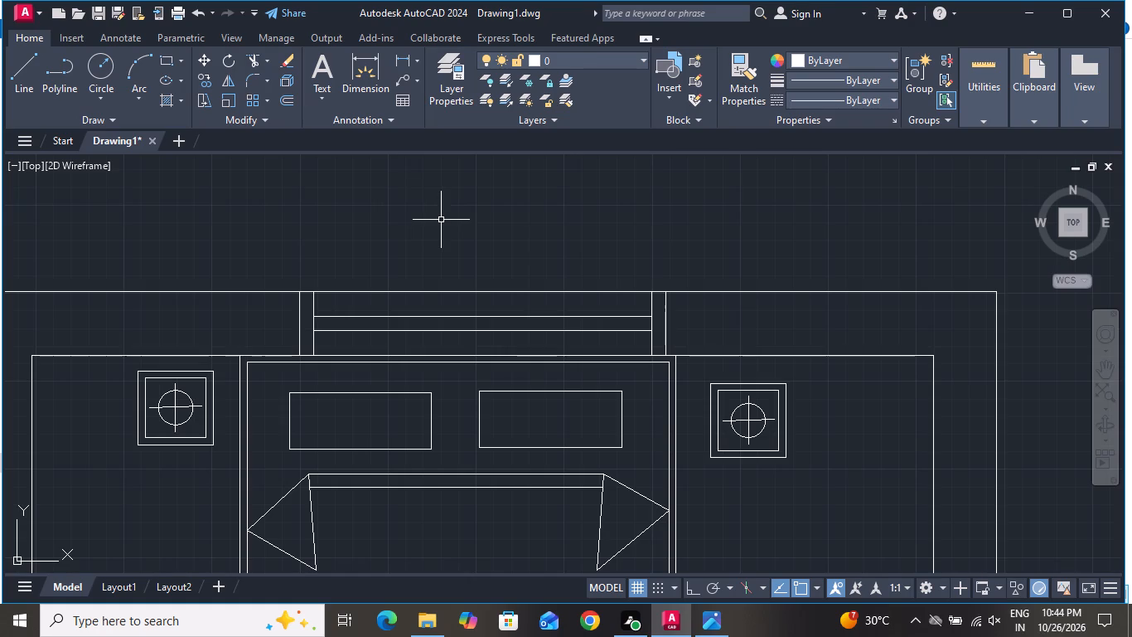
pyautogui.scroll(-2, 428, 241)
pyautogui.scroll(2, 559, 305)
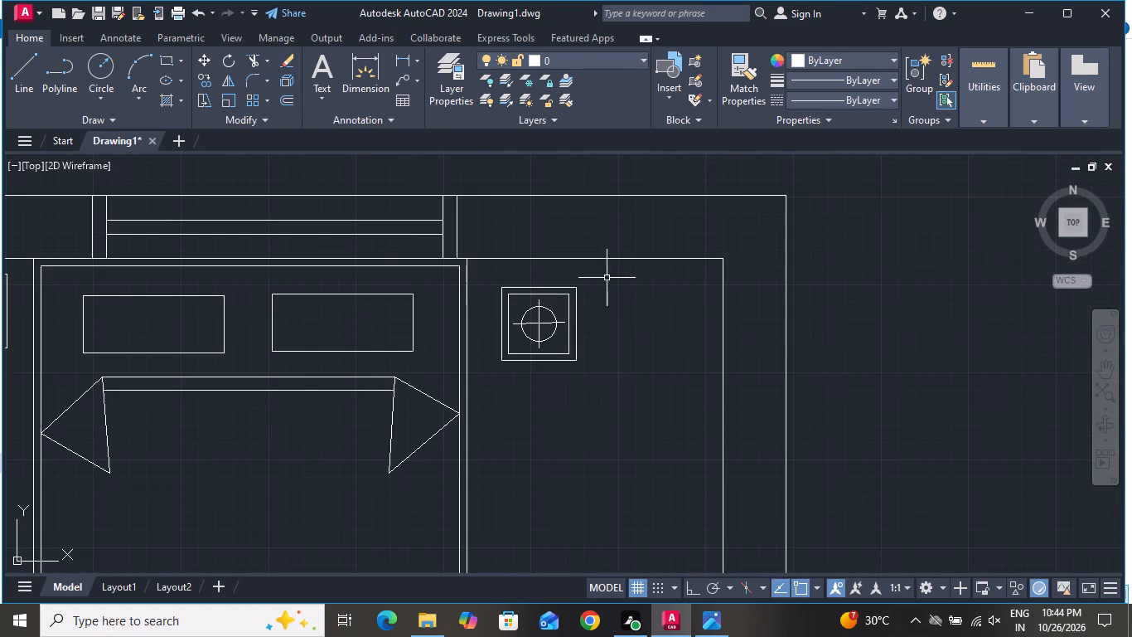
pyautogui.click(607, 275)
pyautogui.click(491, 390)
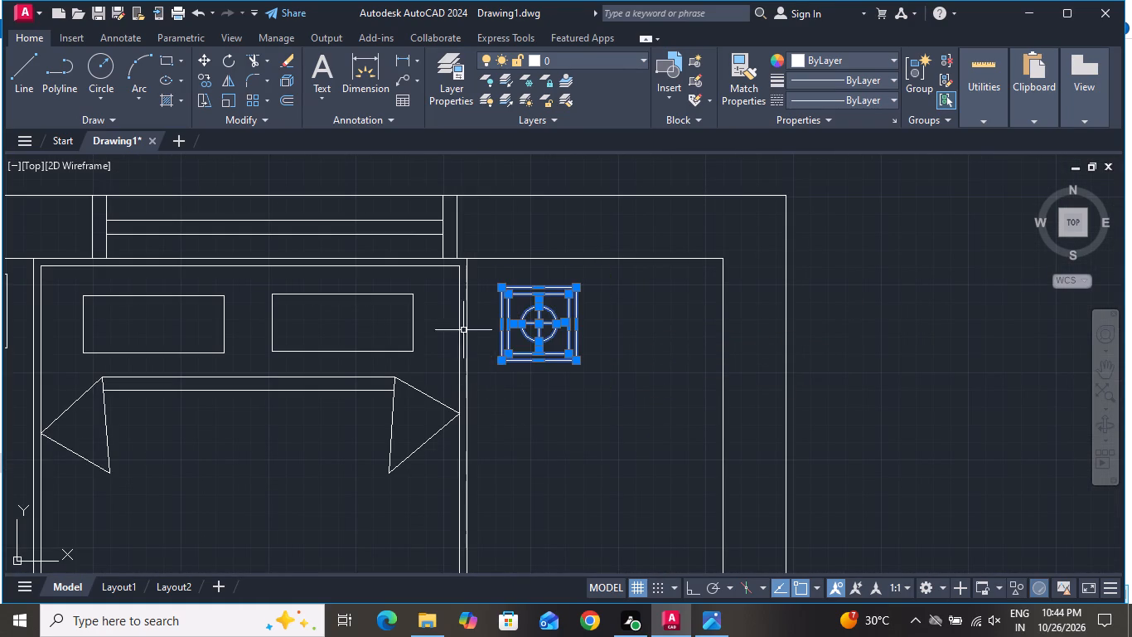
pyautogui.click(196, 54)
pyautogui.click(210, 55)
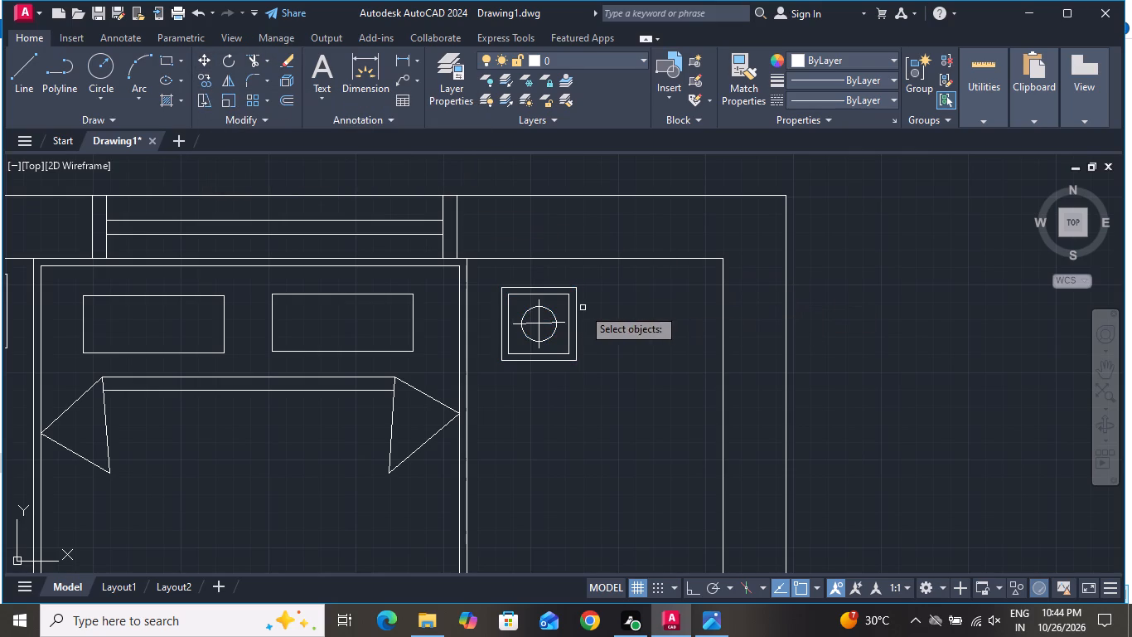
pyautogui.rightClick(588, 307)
# Move the east bedside table with its lamp slightly northwest, closer to the bed and the north wall.
pyautogui.click(593, 290)
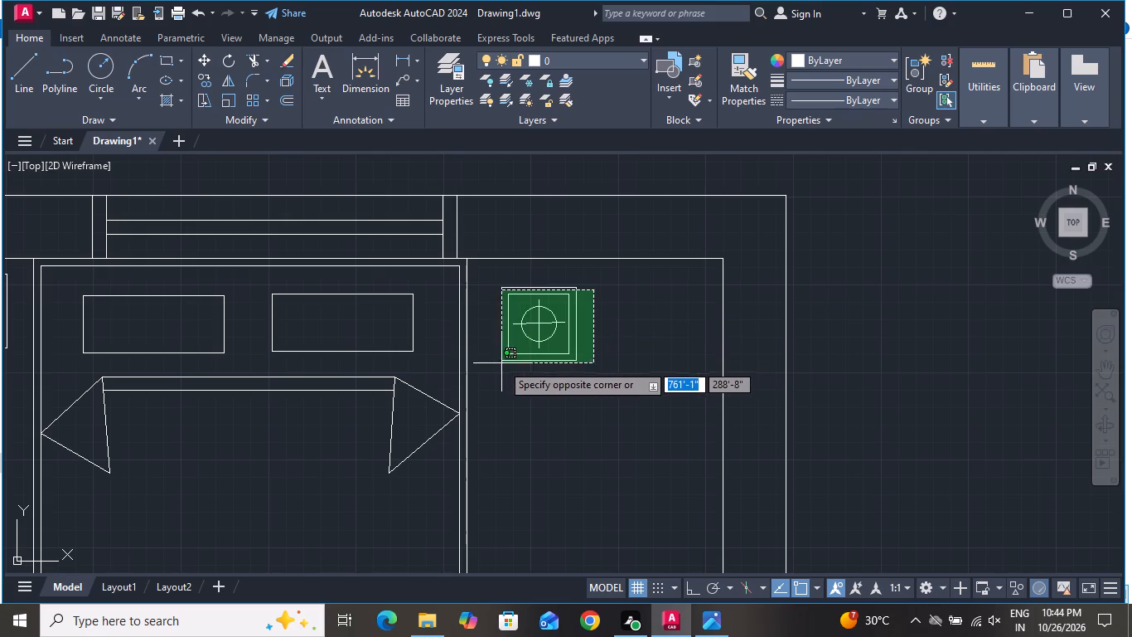
pyautogui.click(487, 361)
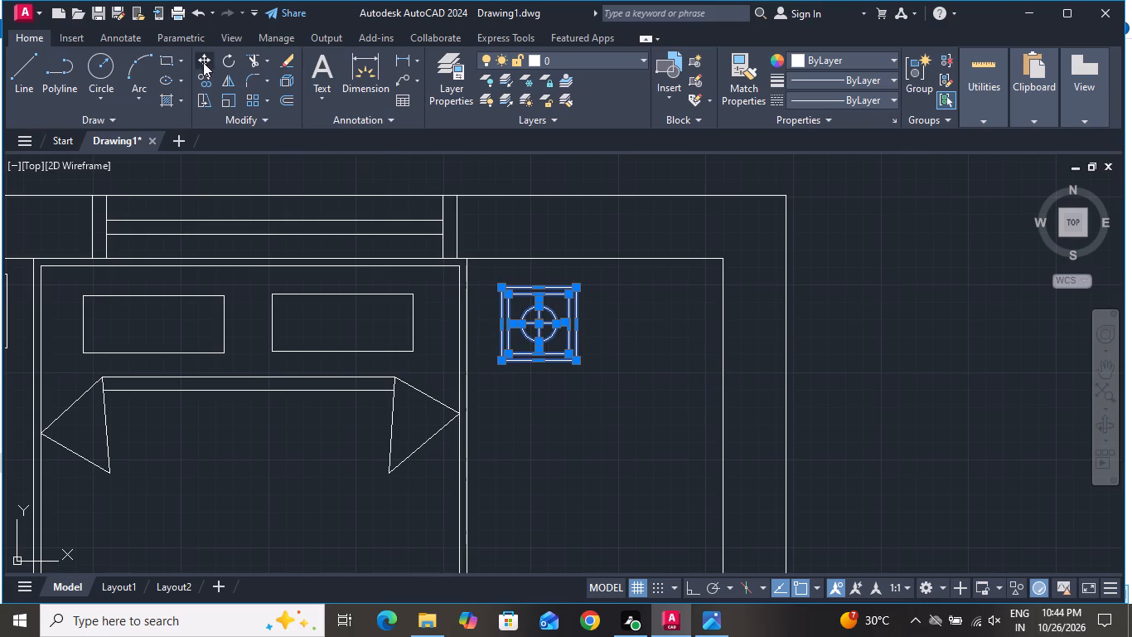
pyautogui.click(203, 62)
pyautogui.click(538, 325)
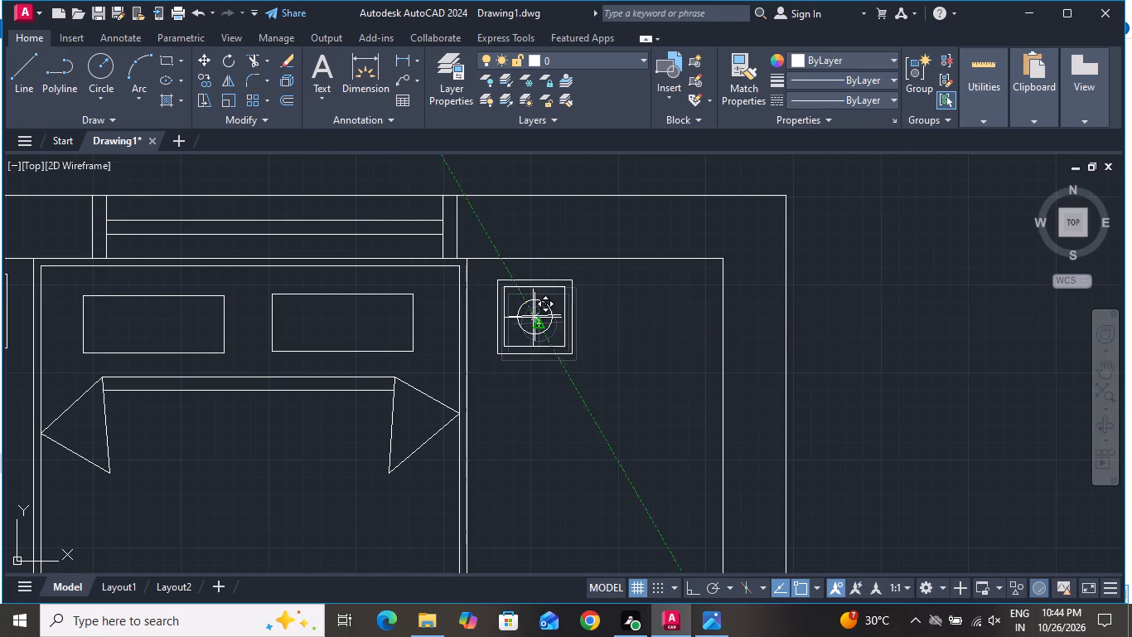
pyautogui.click(520, 310)
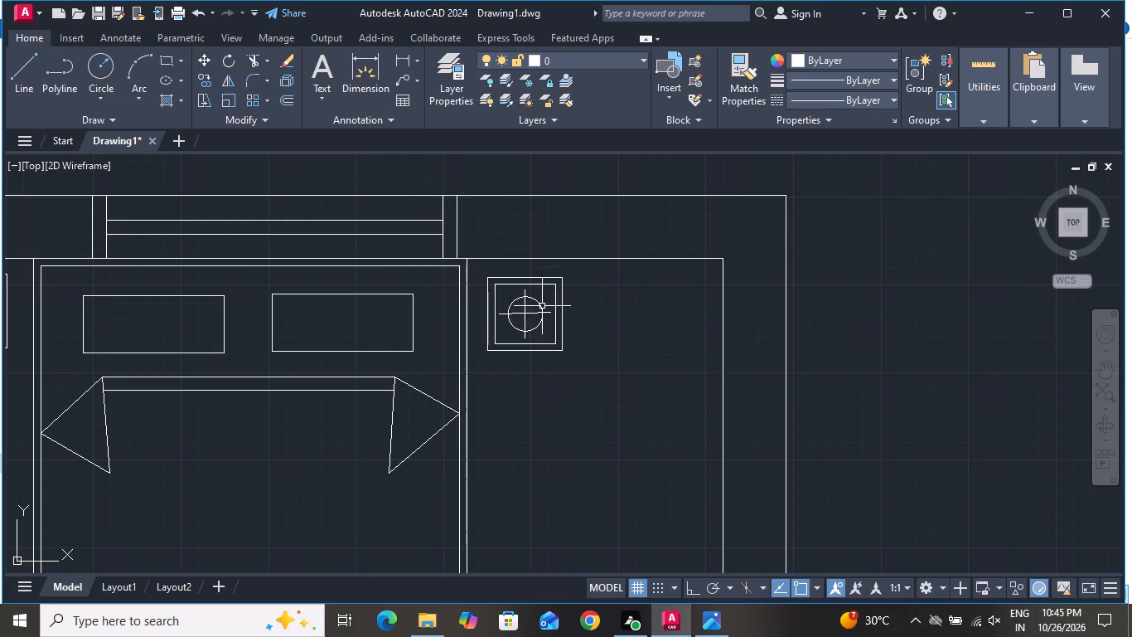
# Draw a wardrobe rectangle about 1'-5" by 9'-8" along the northeast bedroom's east wall, reaching down to the south wall.
pyautogui.scroll(-2, 548, 297)
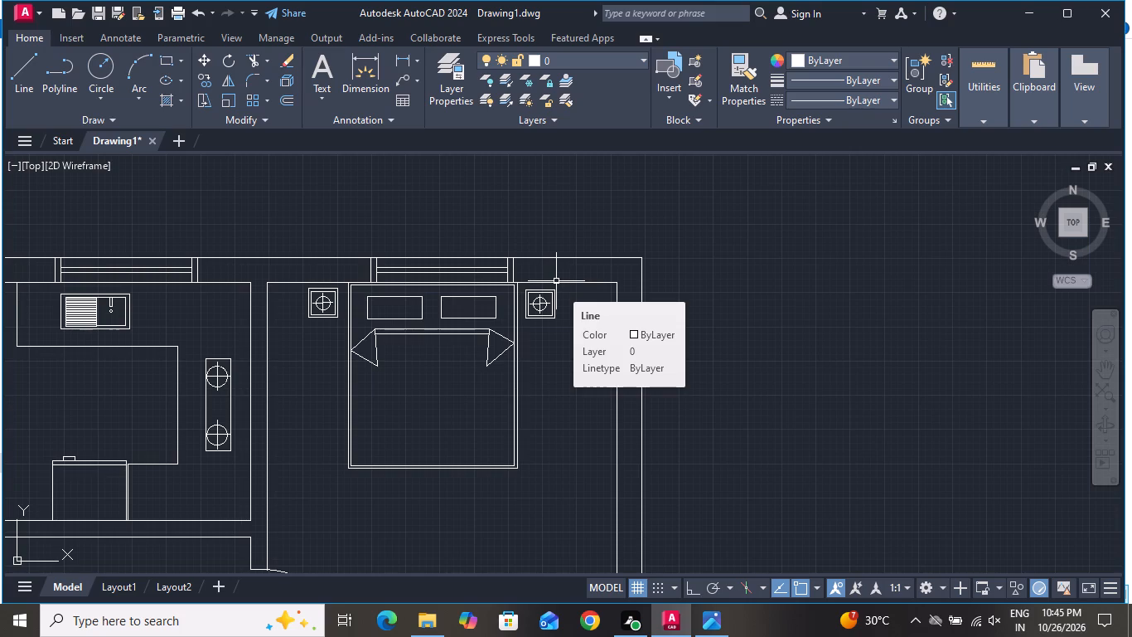
pyautogui.scroll(-2, 612, 386)
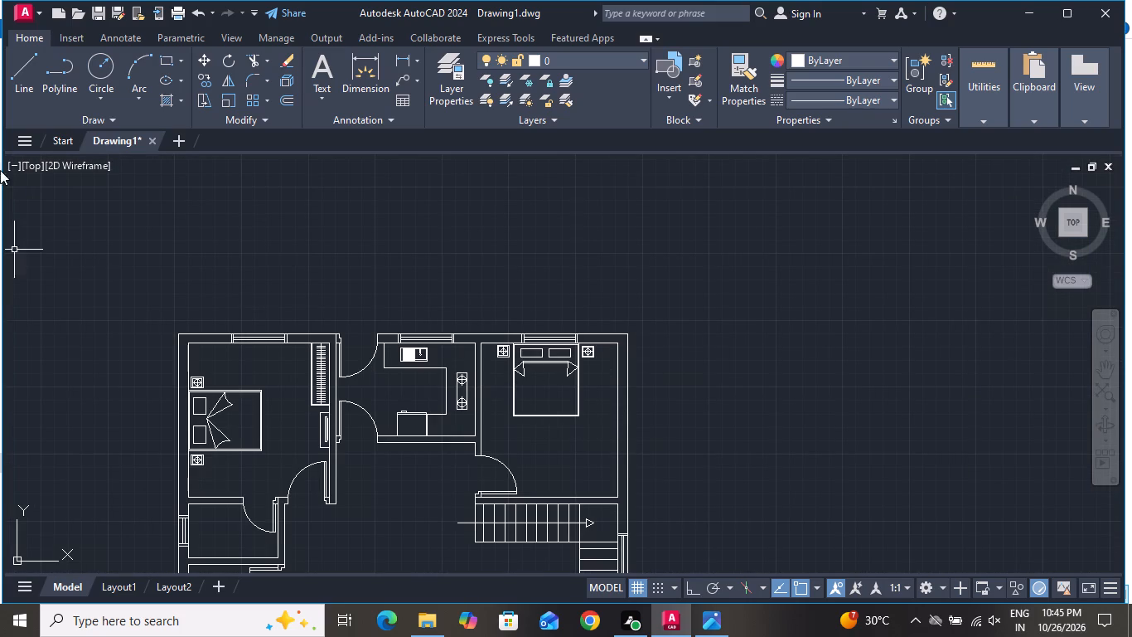
pyautogui.click(166, 54)
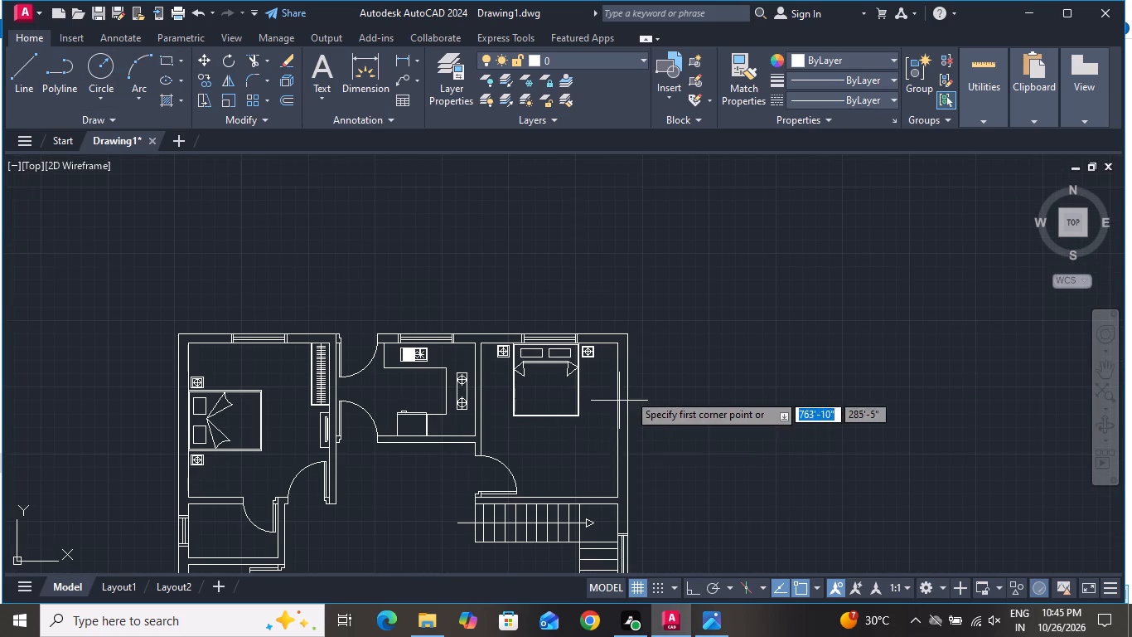
pyautogui.scroll(2, 640, 382)
pyautogui.click(581, 365)
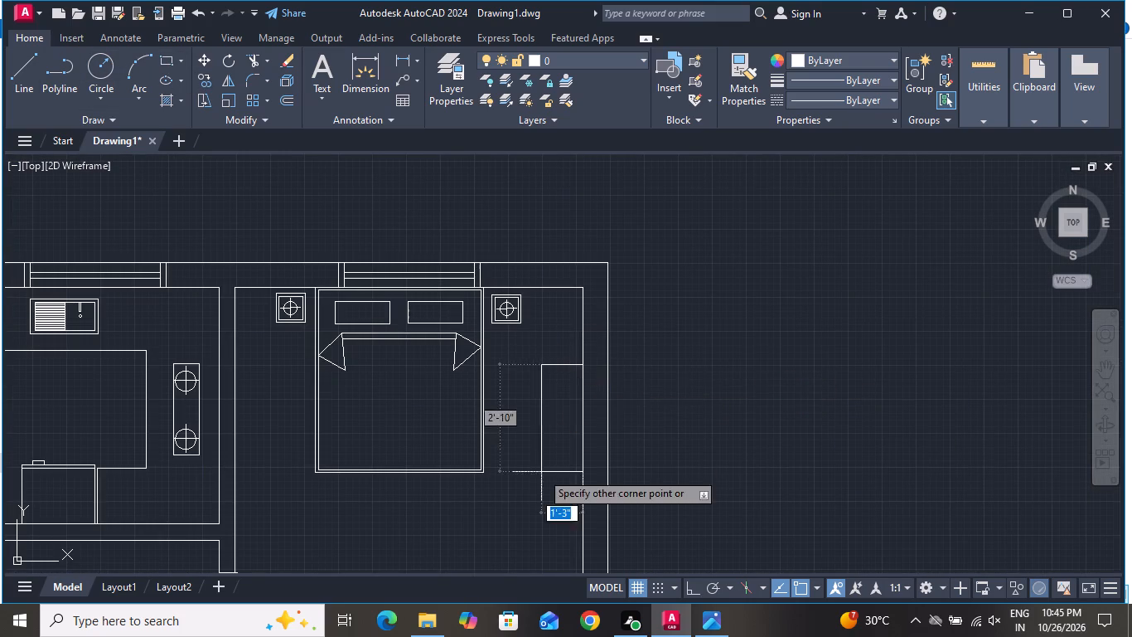
pyautogui.scroll(-2, 562, 439)
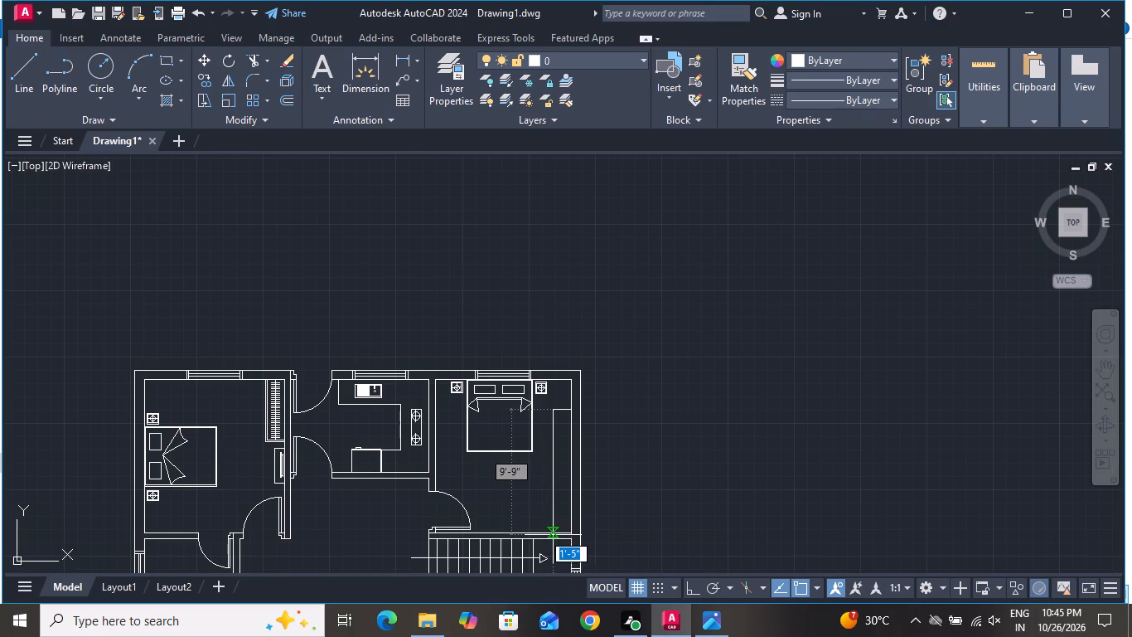
pyautogui.scroll(3, 555, 537)
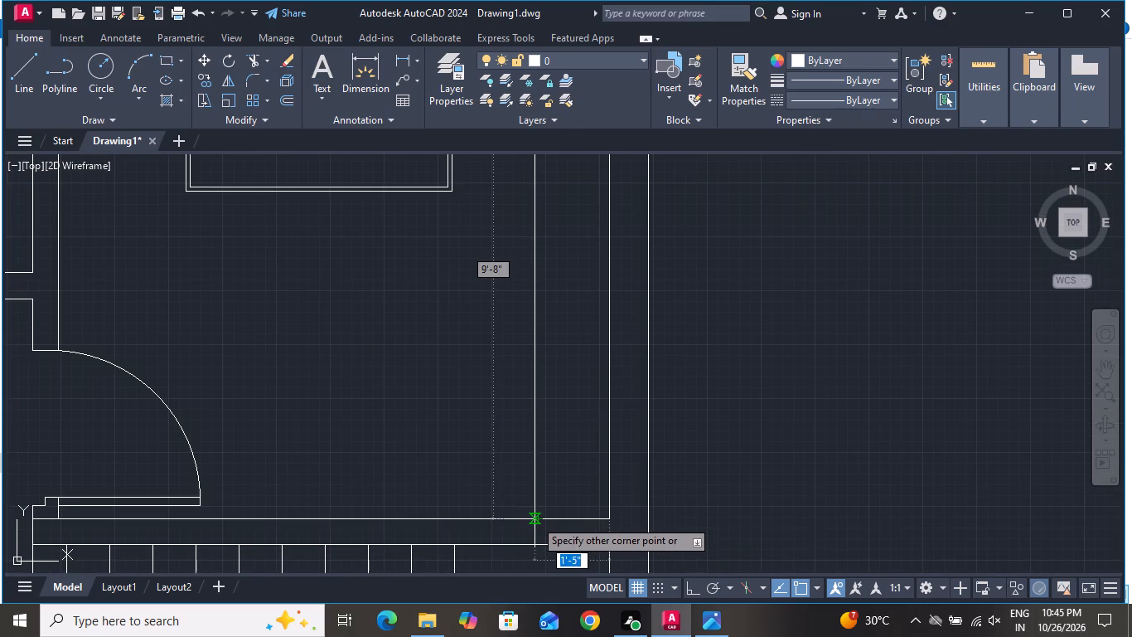
pyautogui.click(535, 519)
# Draw a centre line about 9'-8" long down the wardrobe, from the midpoint of its north side to its south side.
pyautogui.scroll(-2, 614, 537)
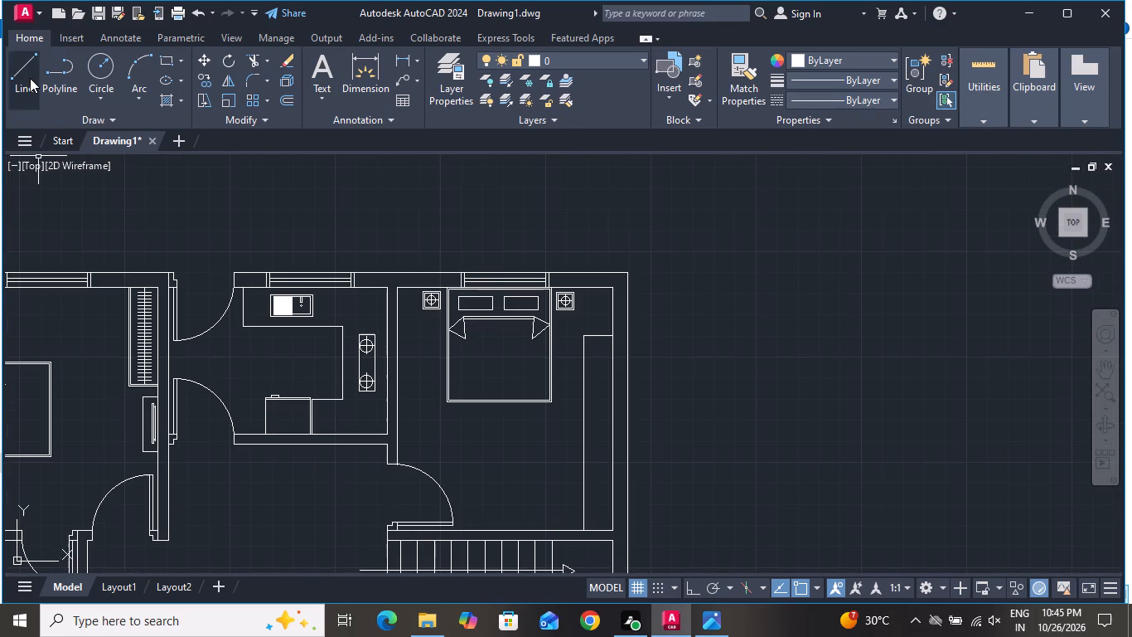
pyautogui.click(30, 78)
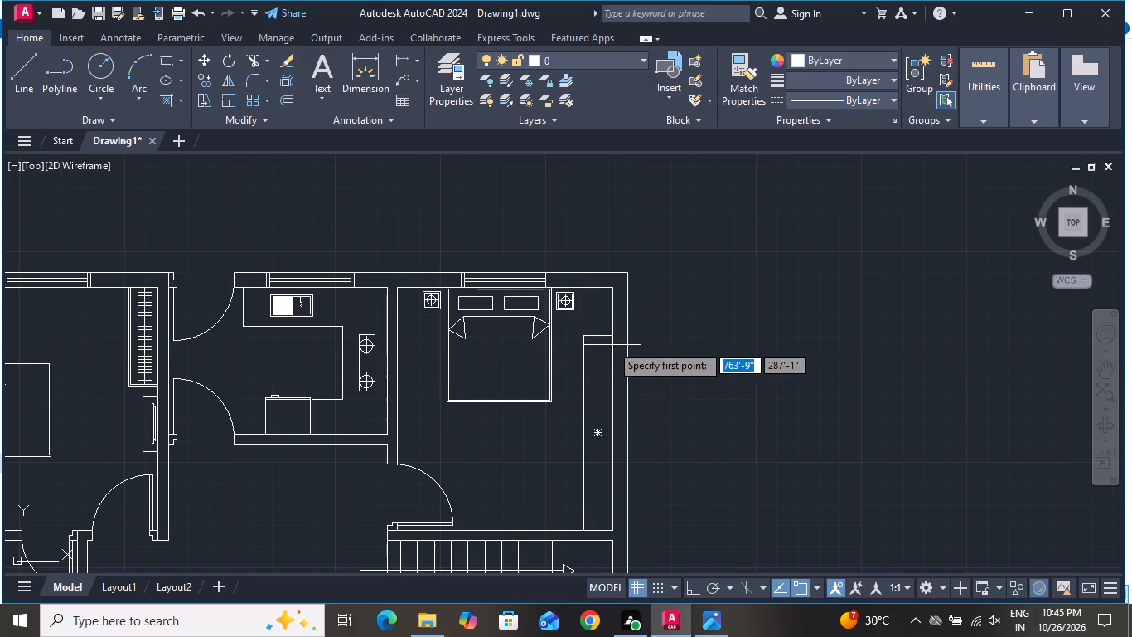
pyautogui.click(595, 333)
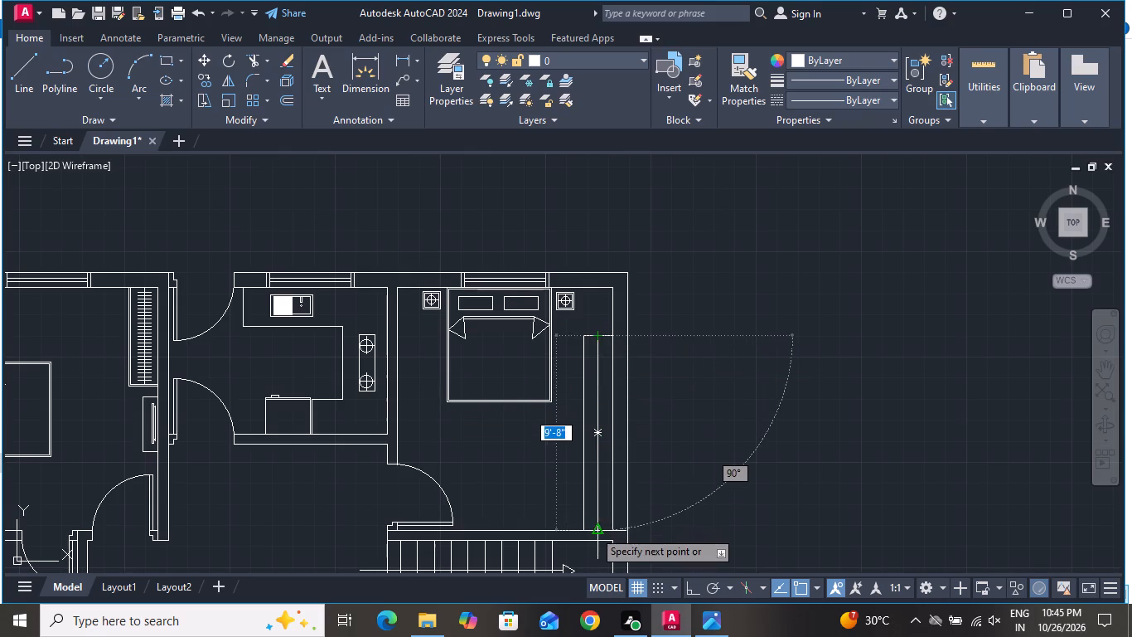
pyautogui.click(594, 531)
pyautogui.rightClick(597, 524)
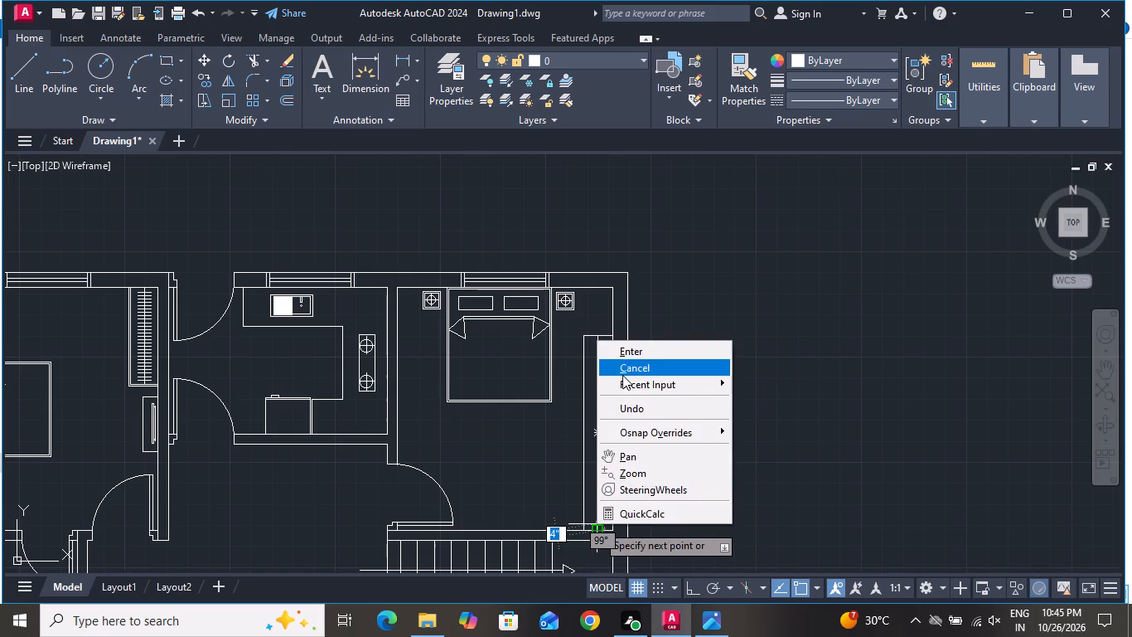
pyautogui.click(622, 369)
# Draw a short horizontal hanger line across the wardrobe's centre line near its north end, with ortho mode on.
pyautogui.click(27, 60)
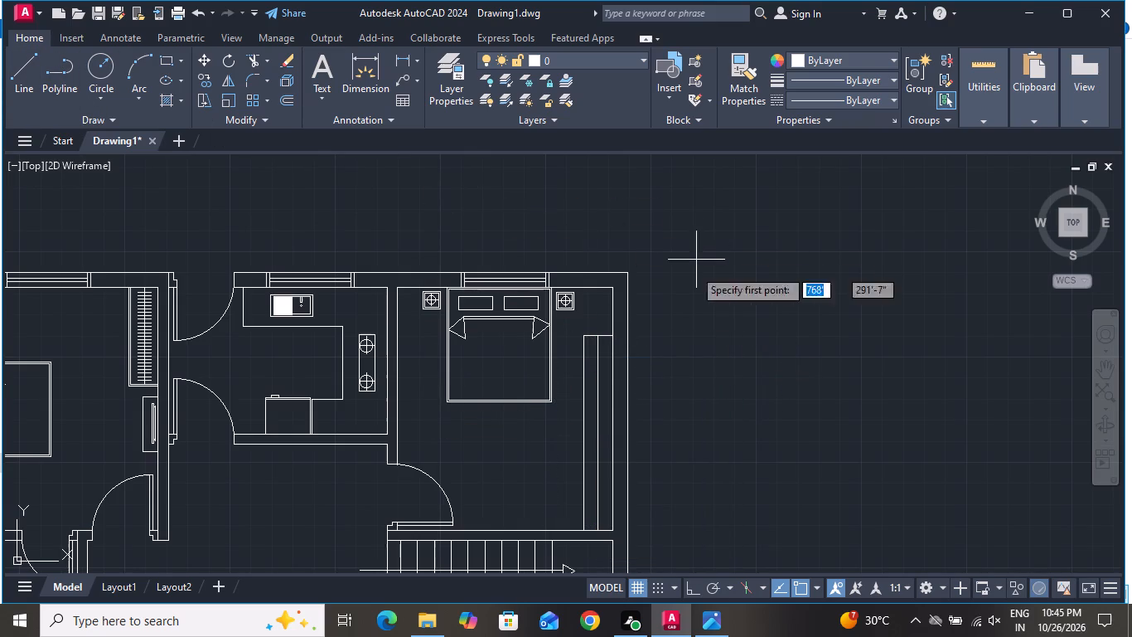
pyautogui.scroll(4, 588, 353)
pyautogui.click(590, 294)
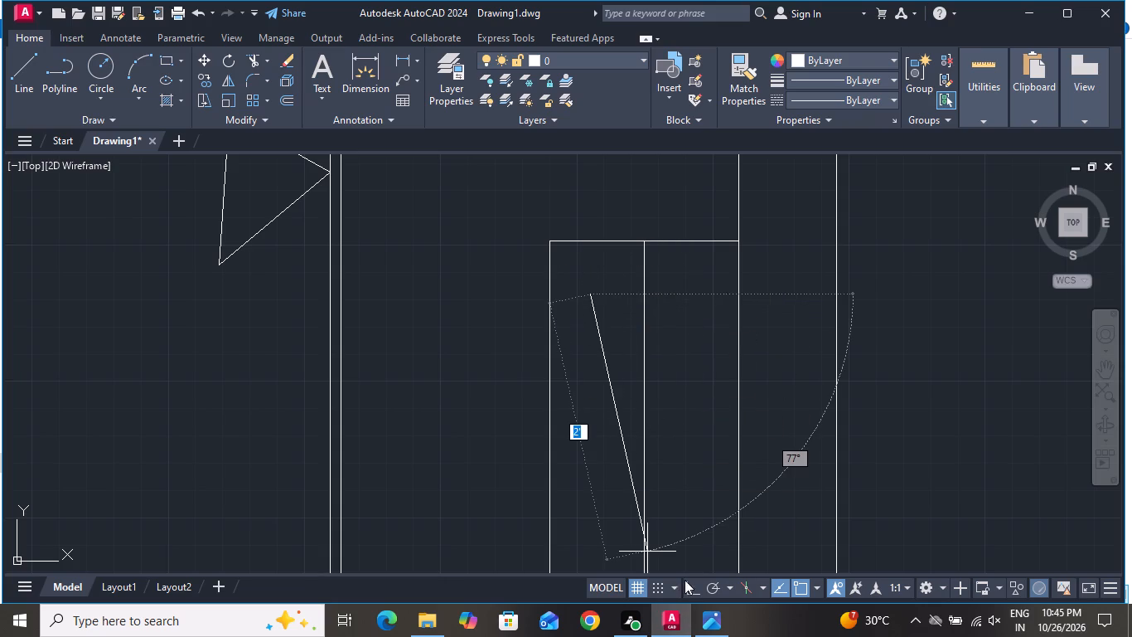
pyautogui.click(686, 580)
pyautogui.click(705, 317)
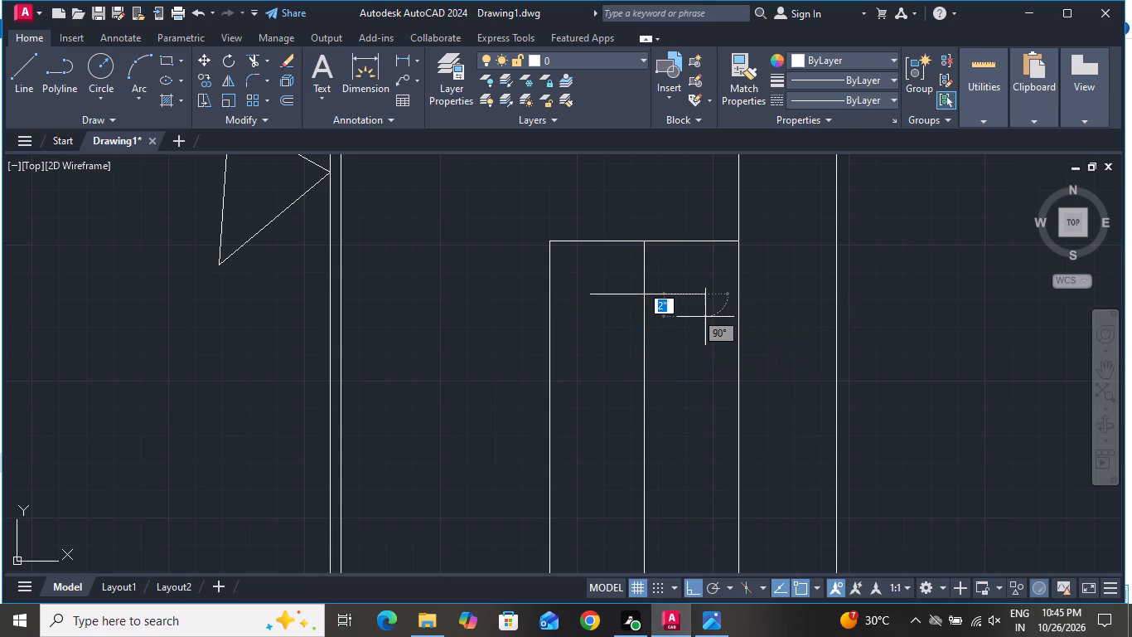
pyautogui.rightClick(705, 317)
pyautogui.click(723, 350)
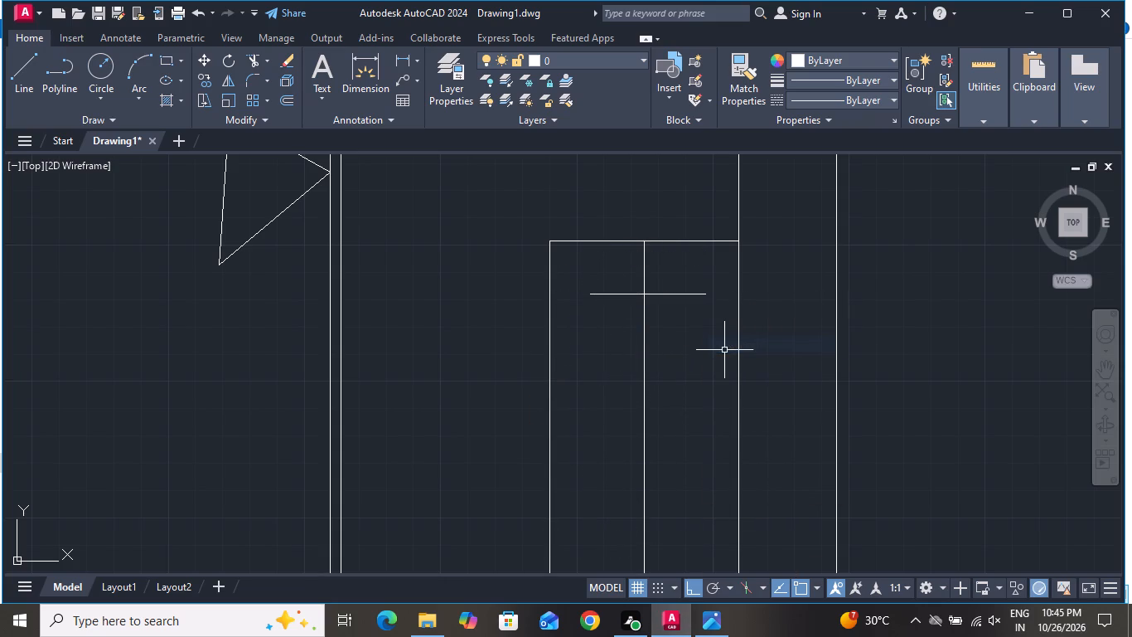
# Offset the hanger line southward at 5" spacing, adding four more hanger lines down the wardrobe.
pyautogui.write('o')
pyautogui.press('space')
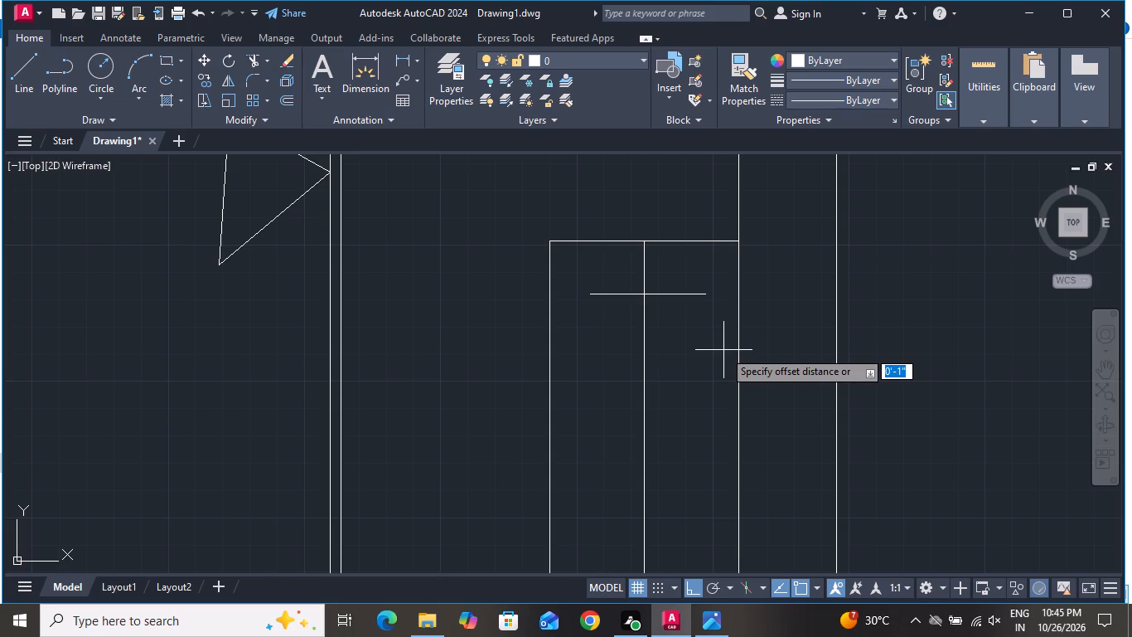
pyautogui.press('5')
pyautogui.hotkey('shift', '"')
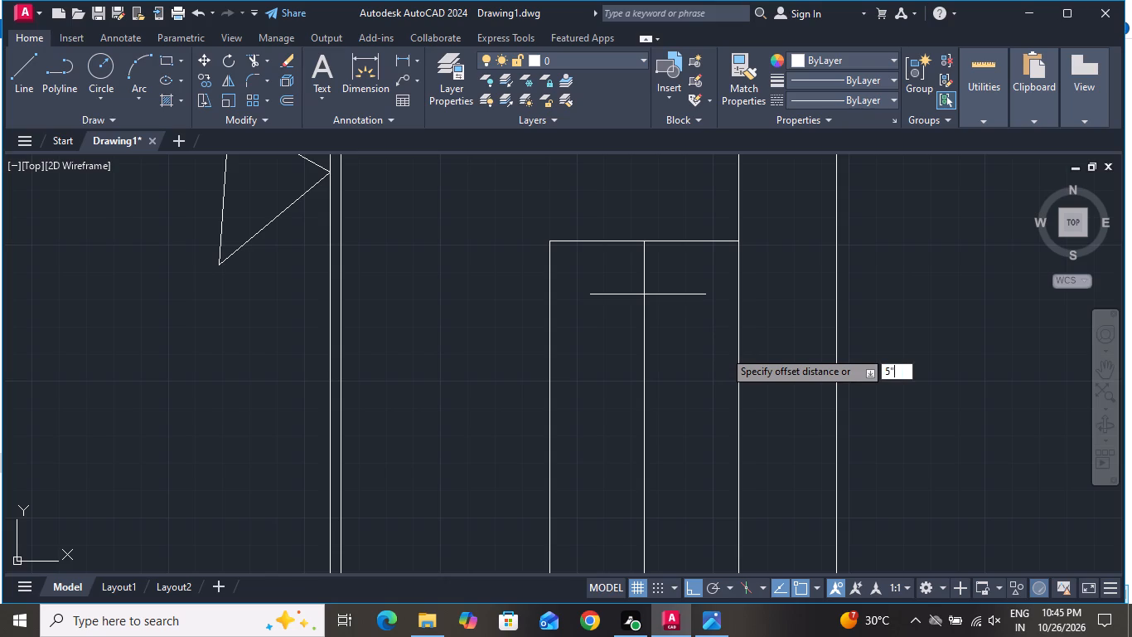
pyautogui.press('Return')
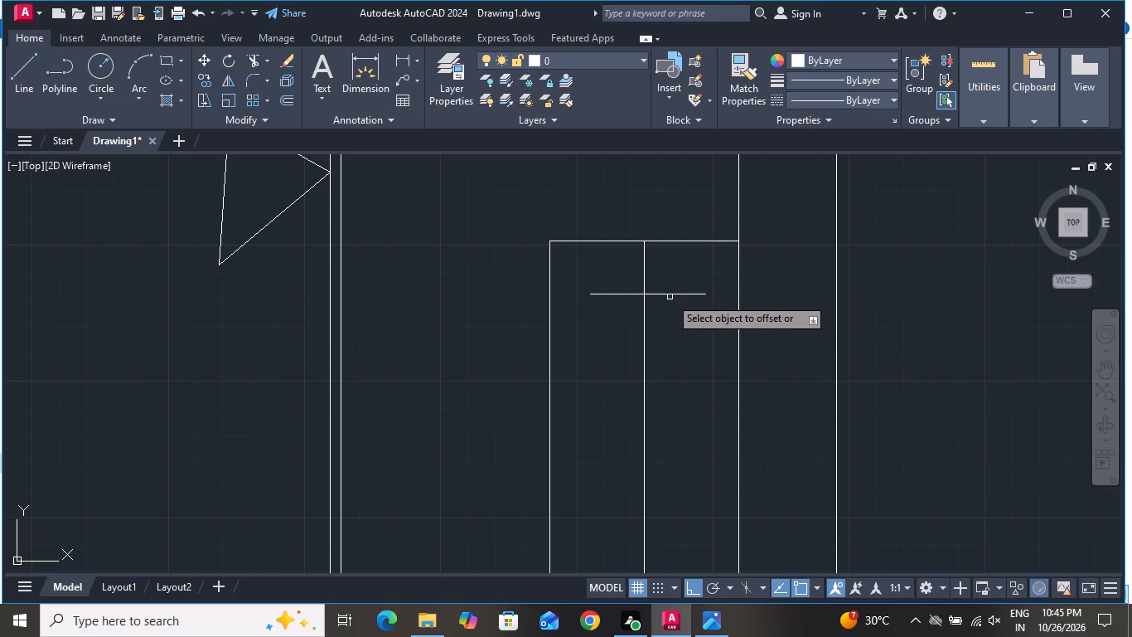
pyautogui.click(670, 295)
pyautogui.click(680, 318)
pyautogui.click(680, 348)
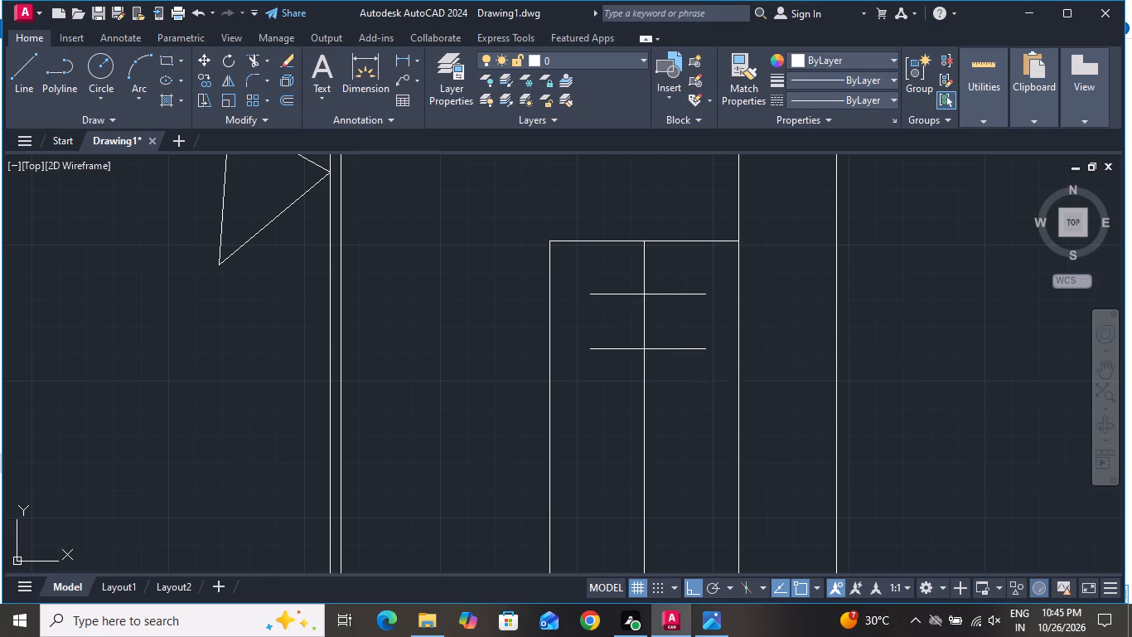
pyautogui.click(697, 438)
pyautogui.click(694, 406)
pyautogui.click(707, 460)
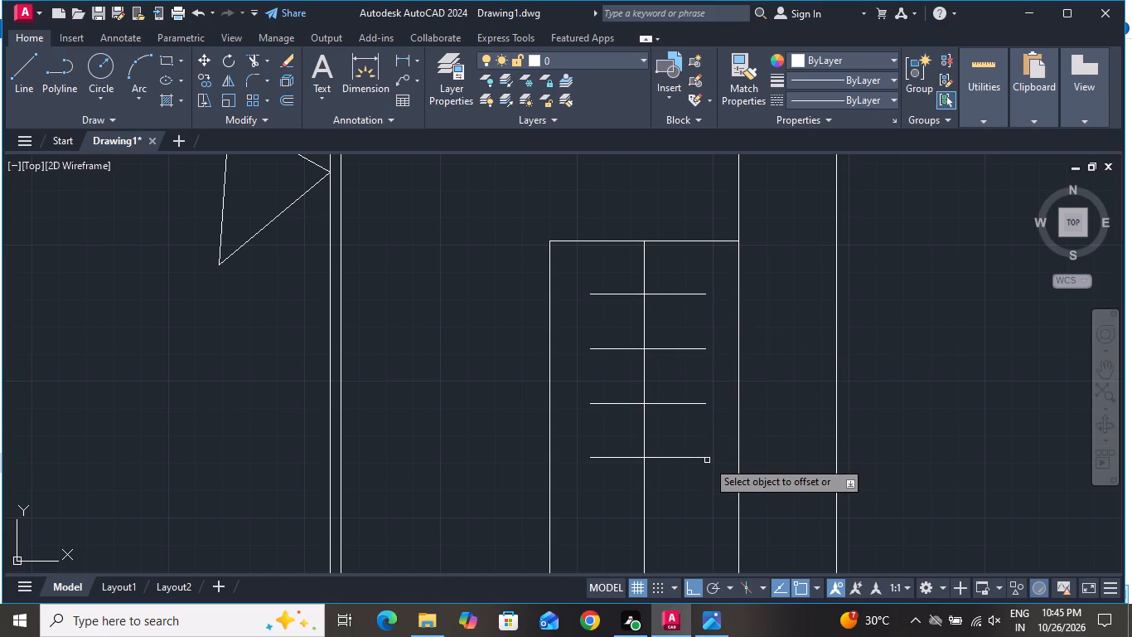
pyautogui.click(702, 460)
pyautogui.click(702, 507)
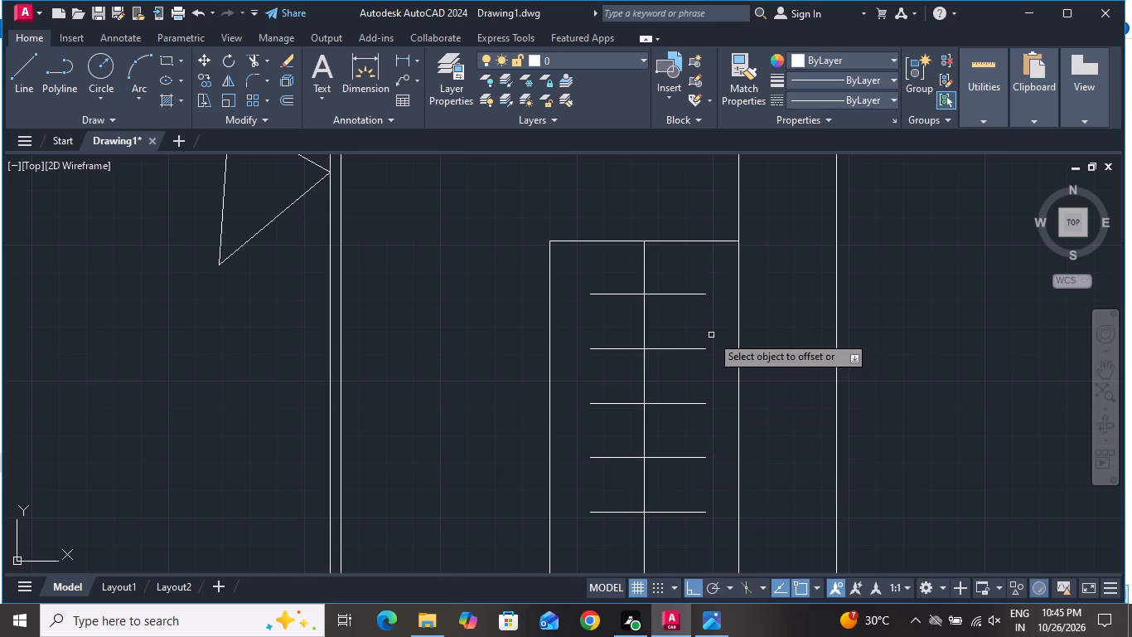
# Continue the 5" offsets southward from the lowest hanger line, adding another four lines along the wardrobe.
pyautogui.scroll(-1, 692, 499)
pyautogui.scroll(-3, 694, 423)
pyautogui.scroll(2, 680, 515)
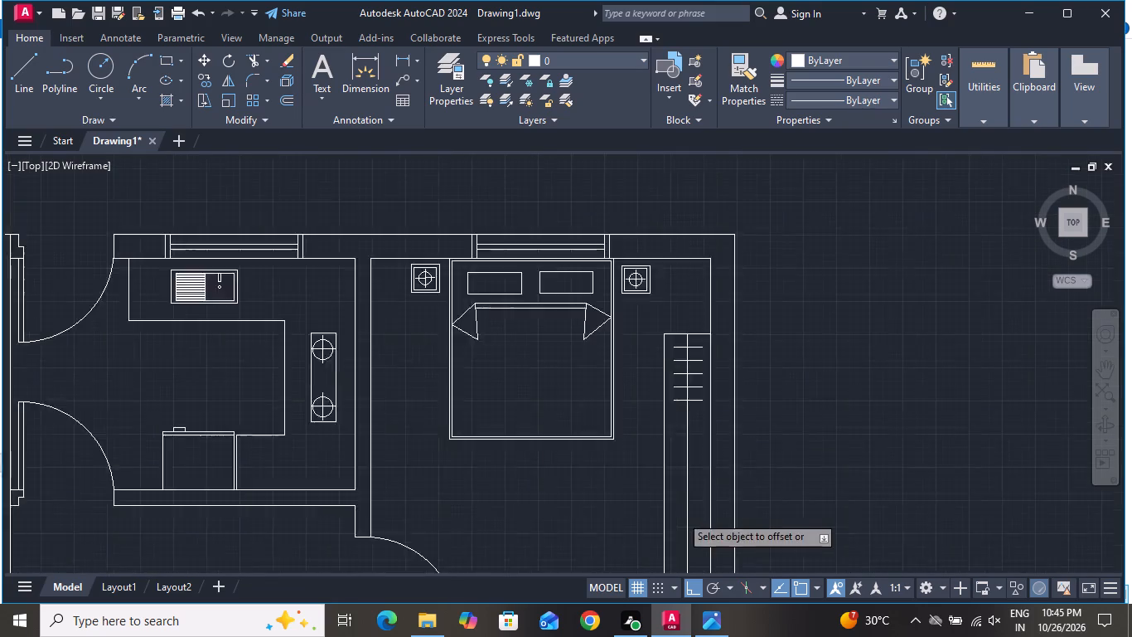
pyautogui.click(701, 333)
pyautogui.click(703, 382)
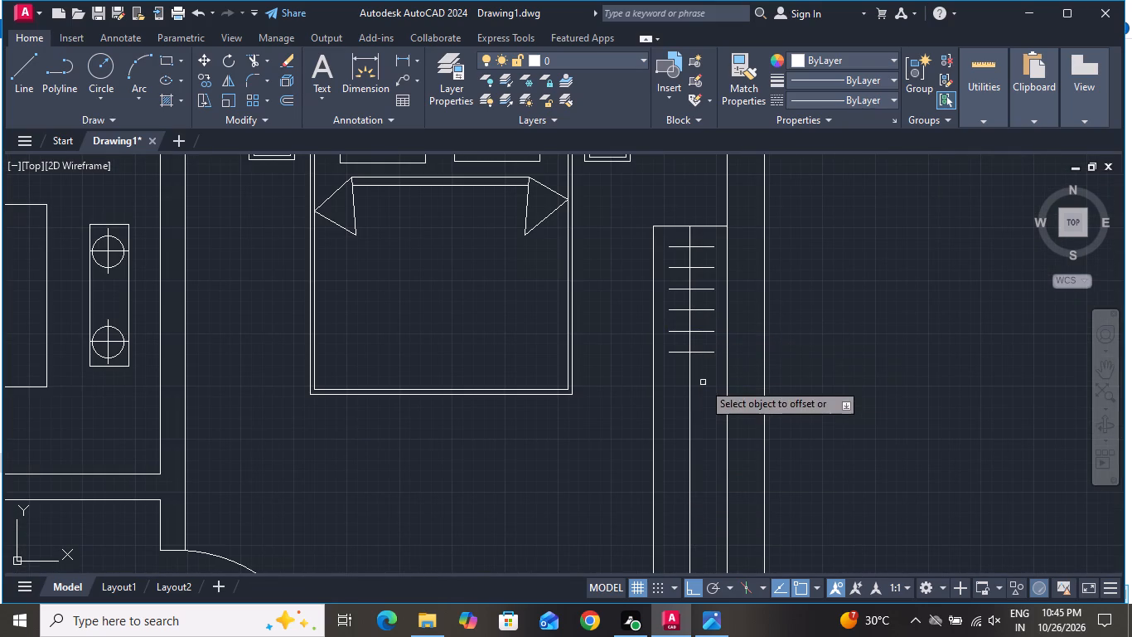
pyautogui.click(709, 353)
pyautogui.click(709, 377)
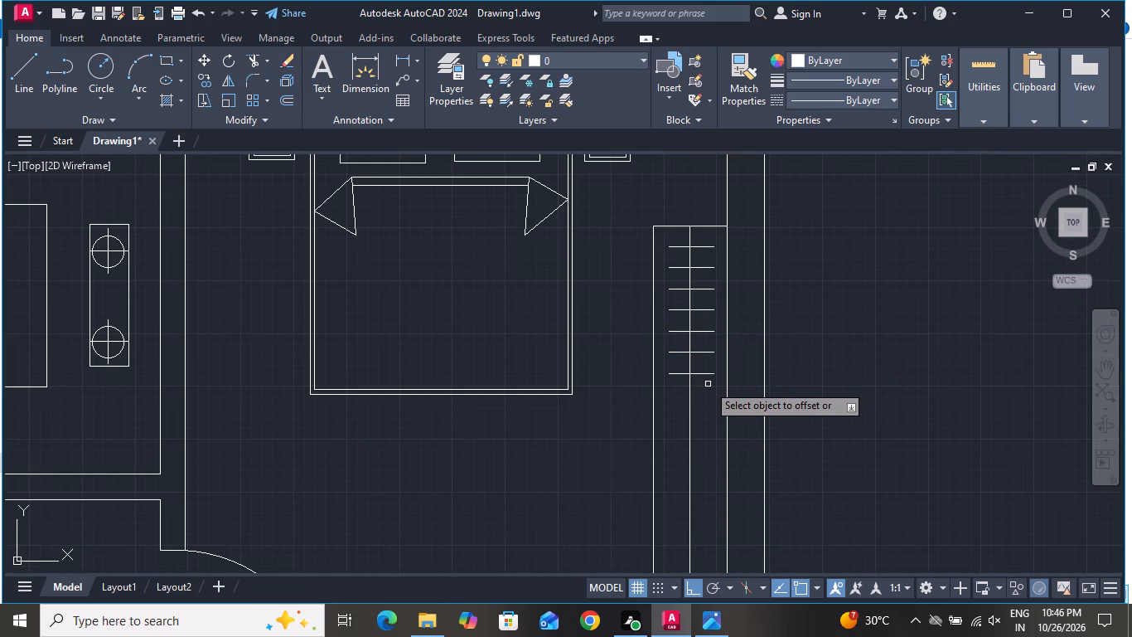
pyautogui.scroll(-1, 698, 365)
pyautogui.click(700, 371)
pyautogui.click(704, 414)
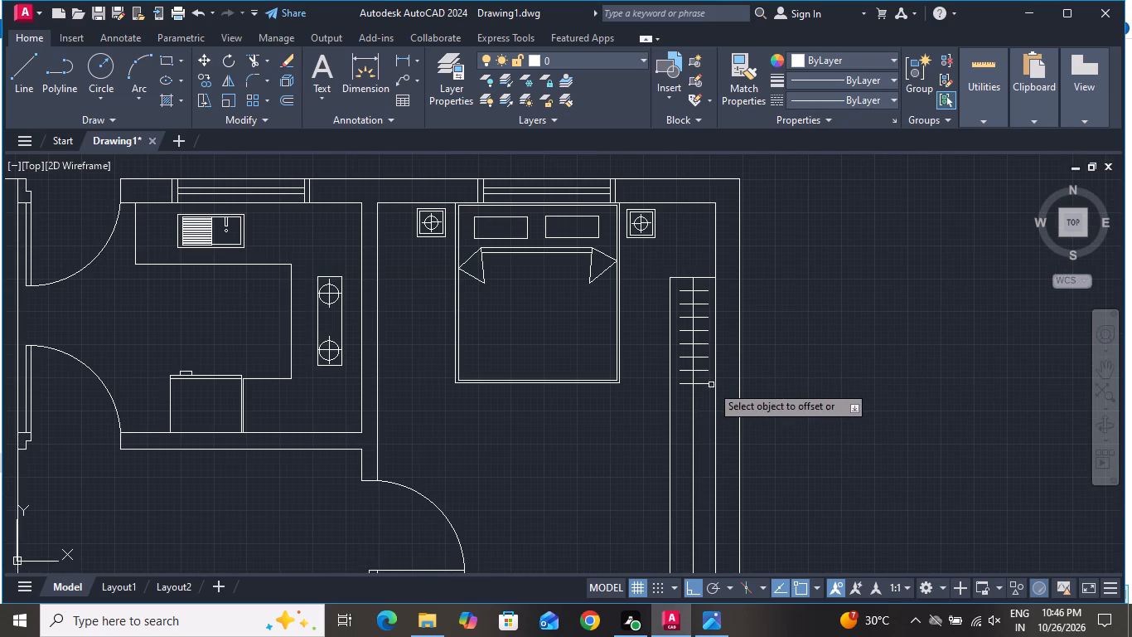
pyautogui.click(708, 383)
pyautogui.click(708, 432)
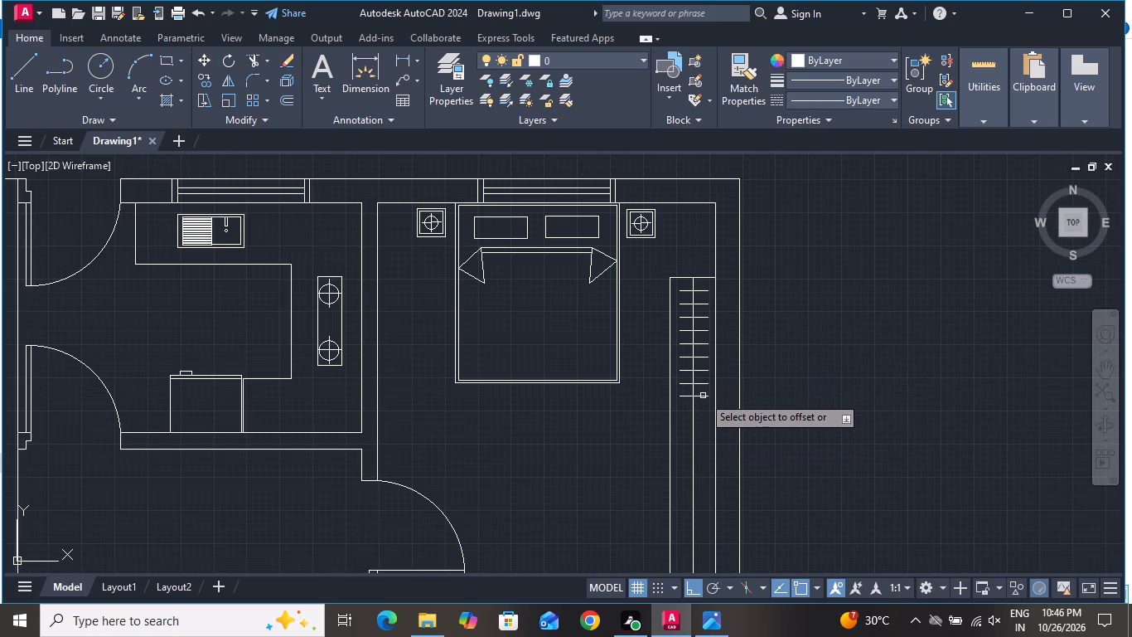
# Add five more hanger lines at 5" spacing below the last one, past the middle of the wardrobe.
pyautogui.click(703, 398)
pyautogui.click(710, 445)
pyautogui.click(706, 411)
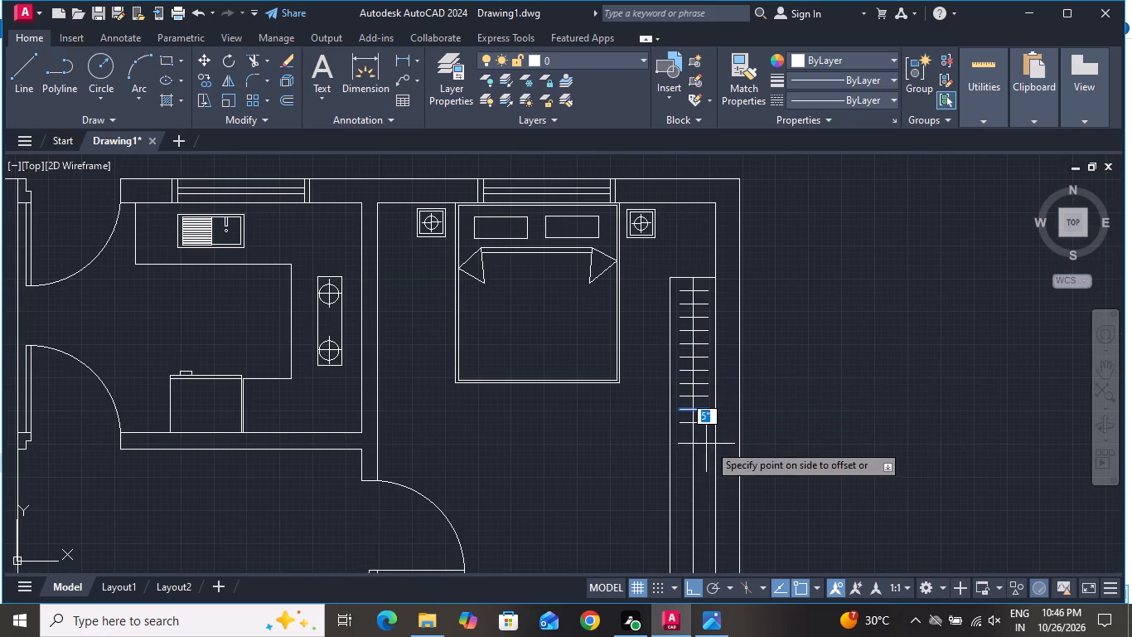
pyautogui.click(709, 445)
pyautogui.click(709, 422)
pyautogui.click(706, 455)
pyautogui.click(709, 434)
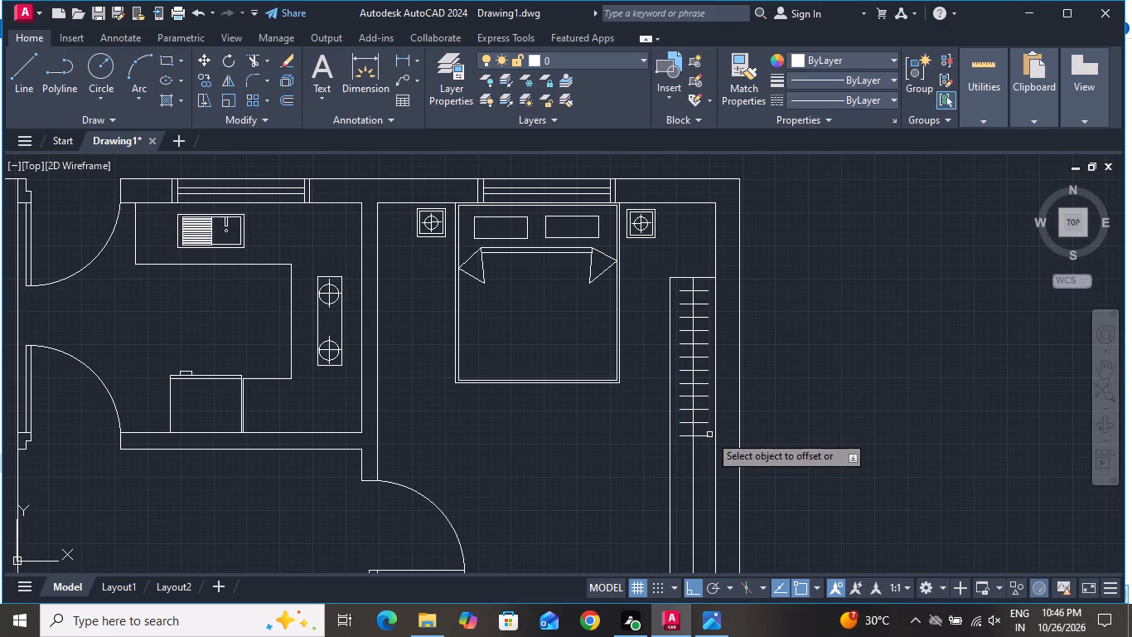
pyautogui.click(707, 436)
pyautogui.click(707, 467)
pyautogui.click(707, 445)
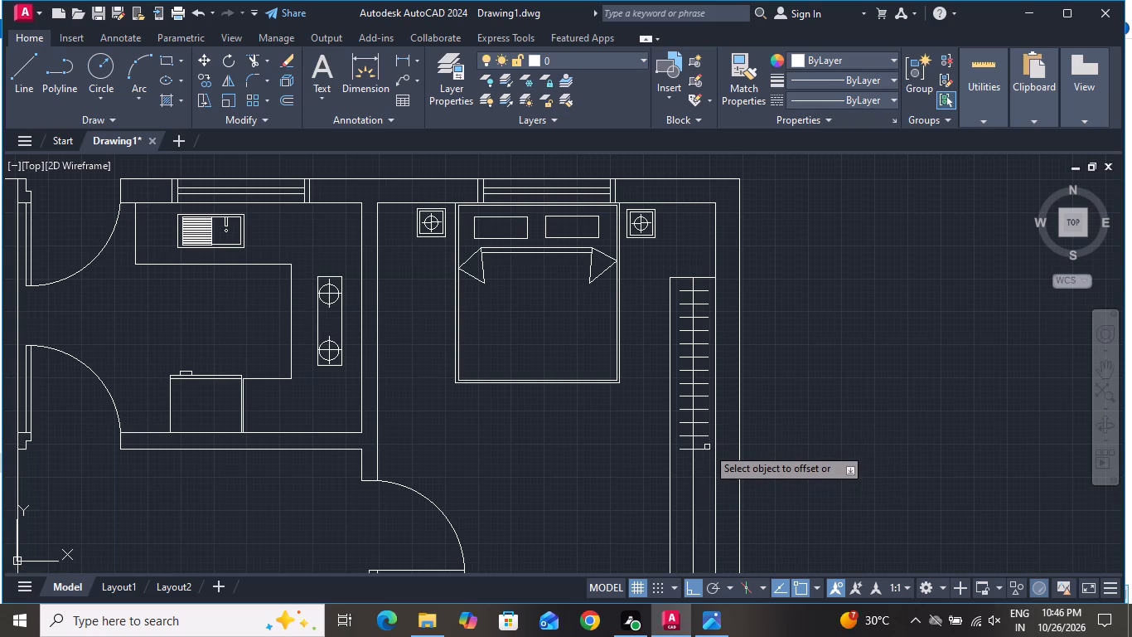
pyautogui.click(707, 452)
pyautogui.click(709, 486)
# Add five more hanger lines at 5" spacing, continuing through the wardrobe's southern part.
pyautogui.scroll(-2, 707, 404)
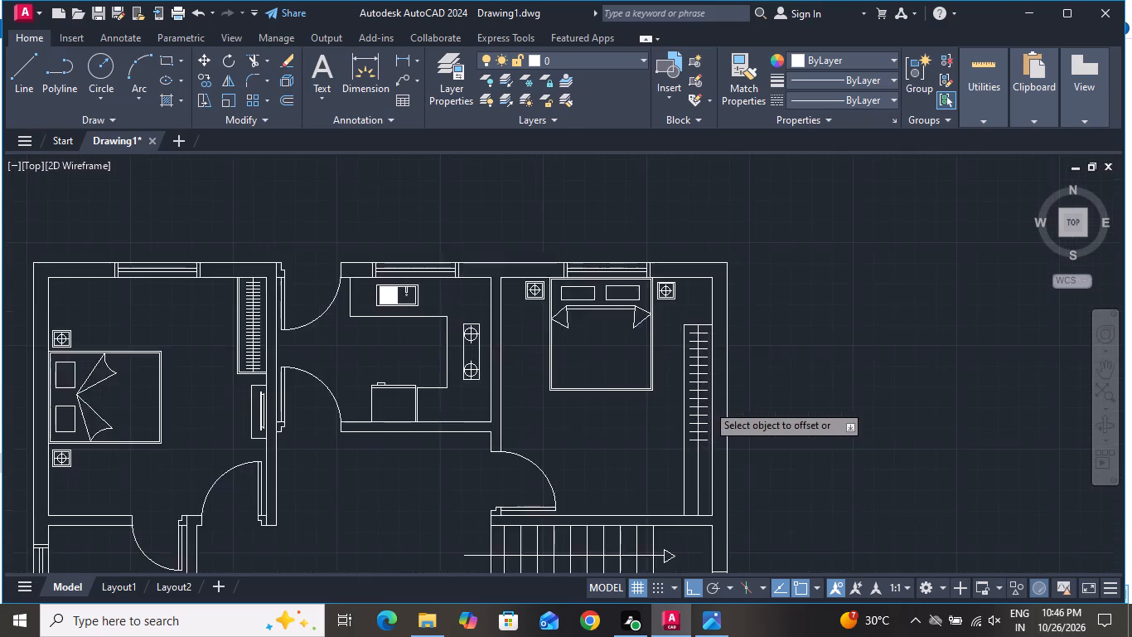
pyautogui.scroll(3, 705, 457)
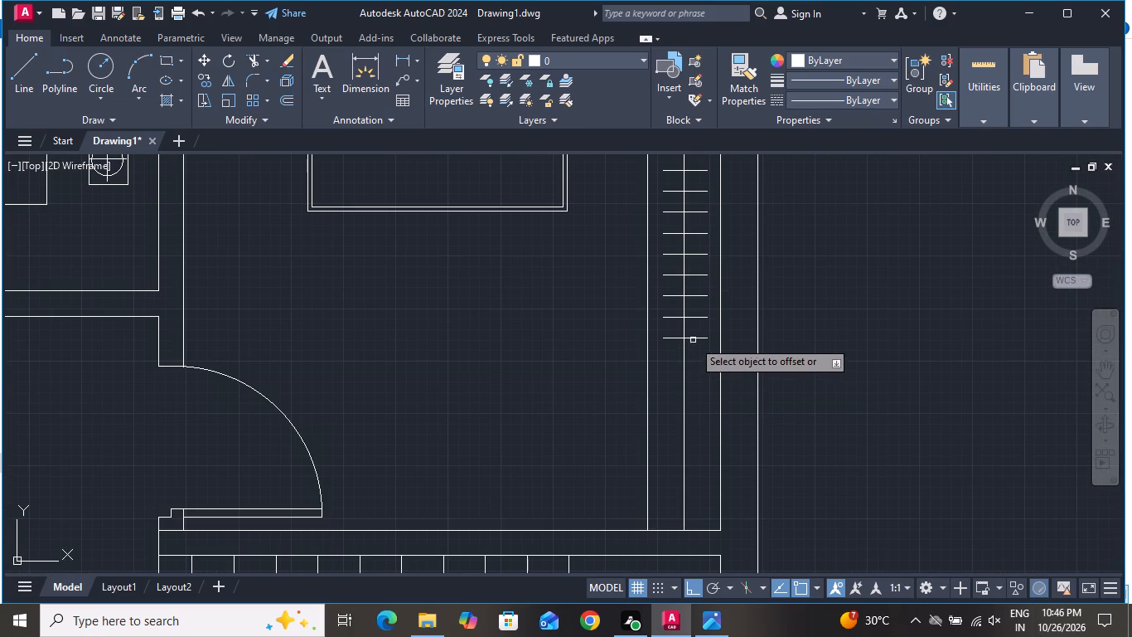
pyautogui.click(693, 340)
pyautogui.click(700, 398)
pyautogui.click(704, 362)
pyautogui.click(701, 401)
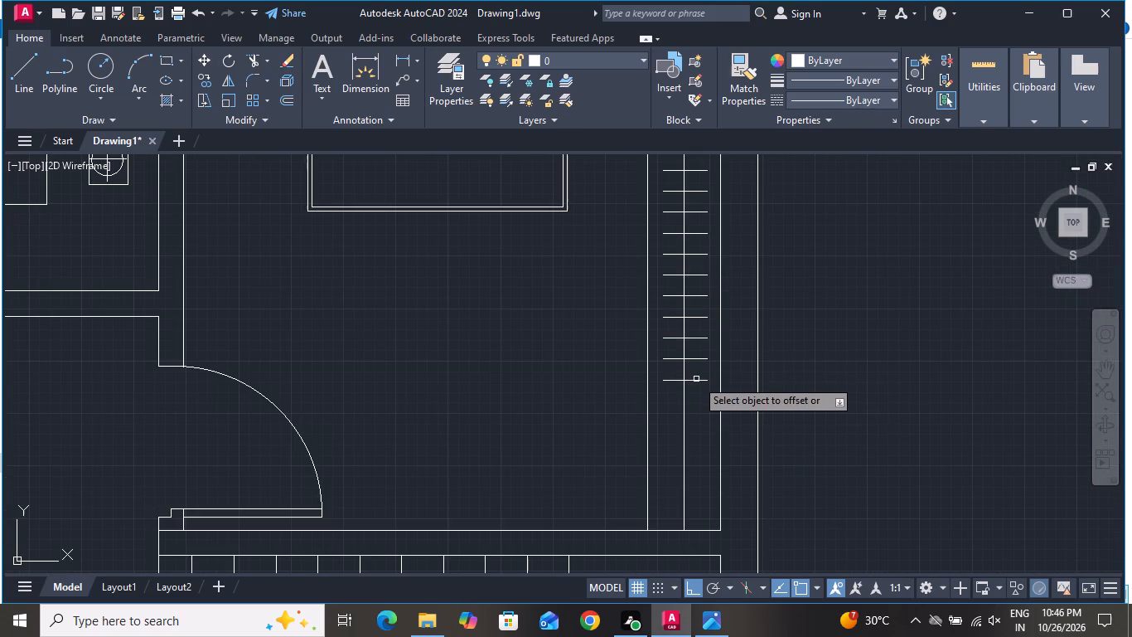
pyautogui.click(695, 379)
pyautogui.click(710, 412)
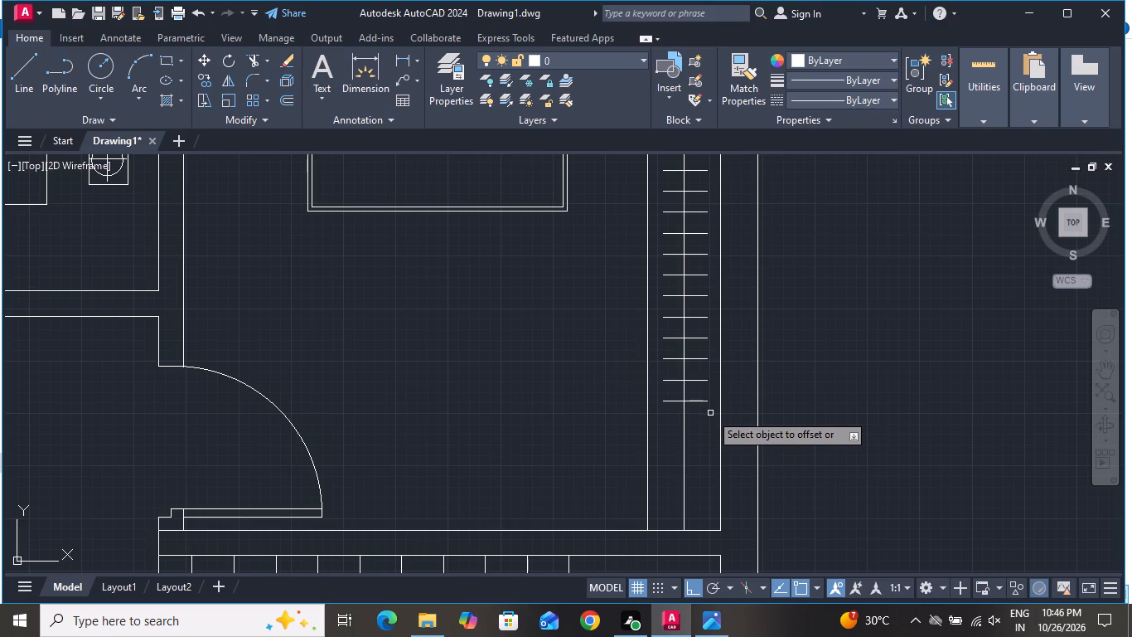
pyautogui.click(696, 405)
pyautogui.click(696, 435)
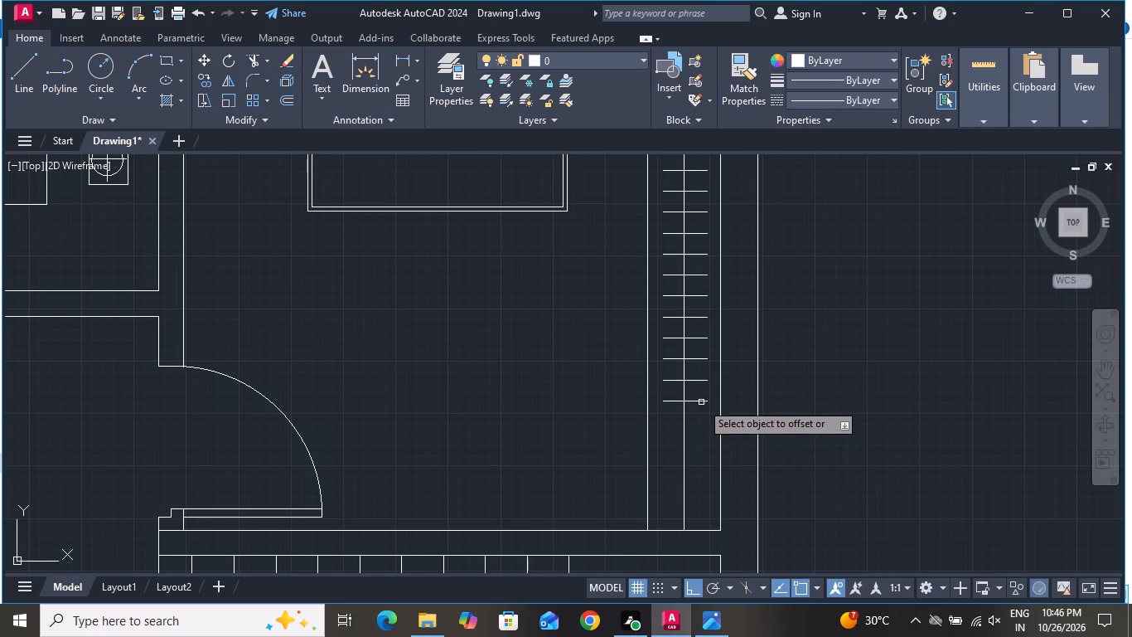
pyautogui.click(702, 400)
pyautogui.click(699, 438)
pyautogui.click(696, 425)
pyautogui.click(704, 451)
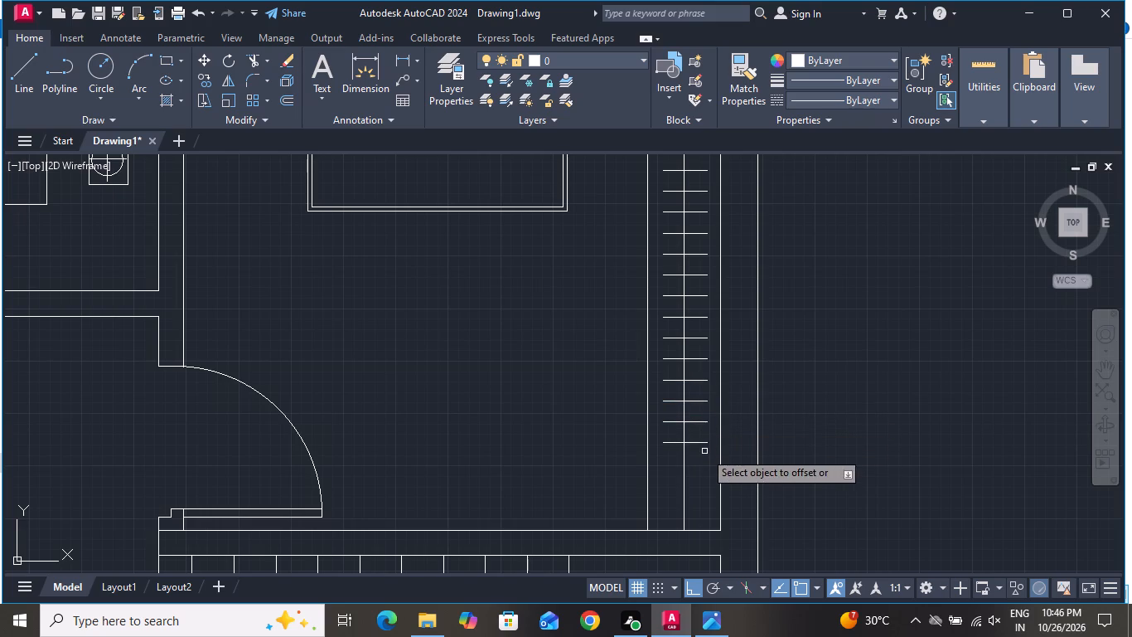
# Add the last three hanger lines at 5" spacing down to the wardrobe's south end and end the offsetting.
pyautogui.click(703, 440)
pyautogui.click(699, 442)
pyautogui.click(705, 469)
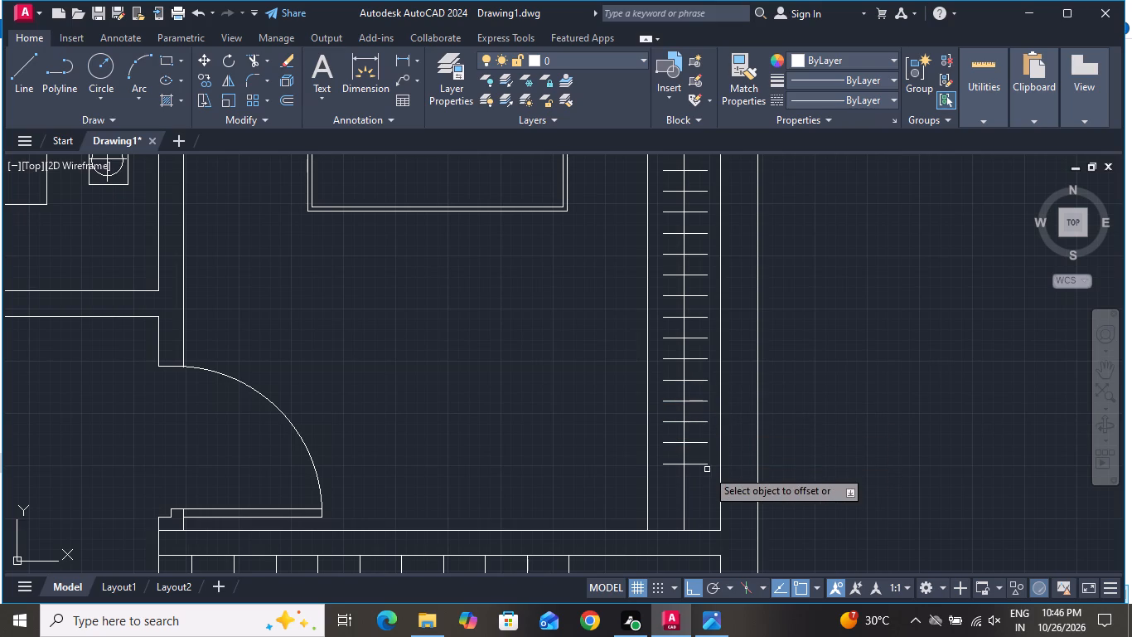
pyautogui.click(701, 460)
pyautogui.click(699, 466)
pyautogui.click(693, 502)
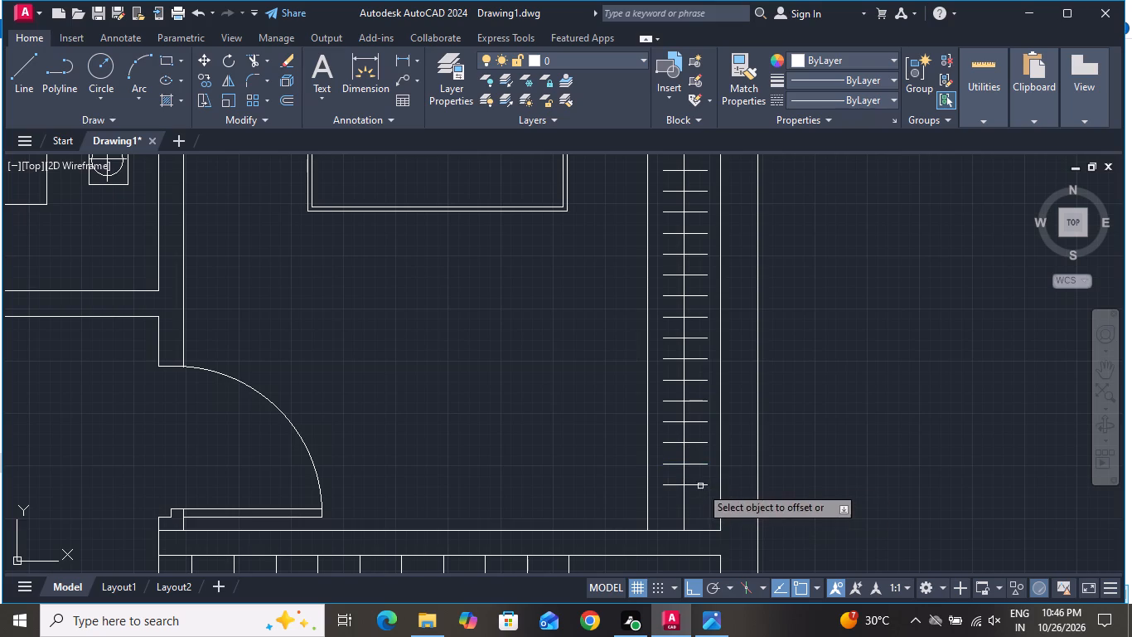
pyautogui.click(700, 486)
pyautogui.click(700, 508)
pyautogui.moveTo(691, 464); pyautogui.dragTo(702, 486, button='right')
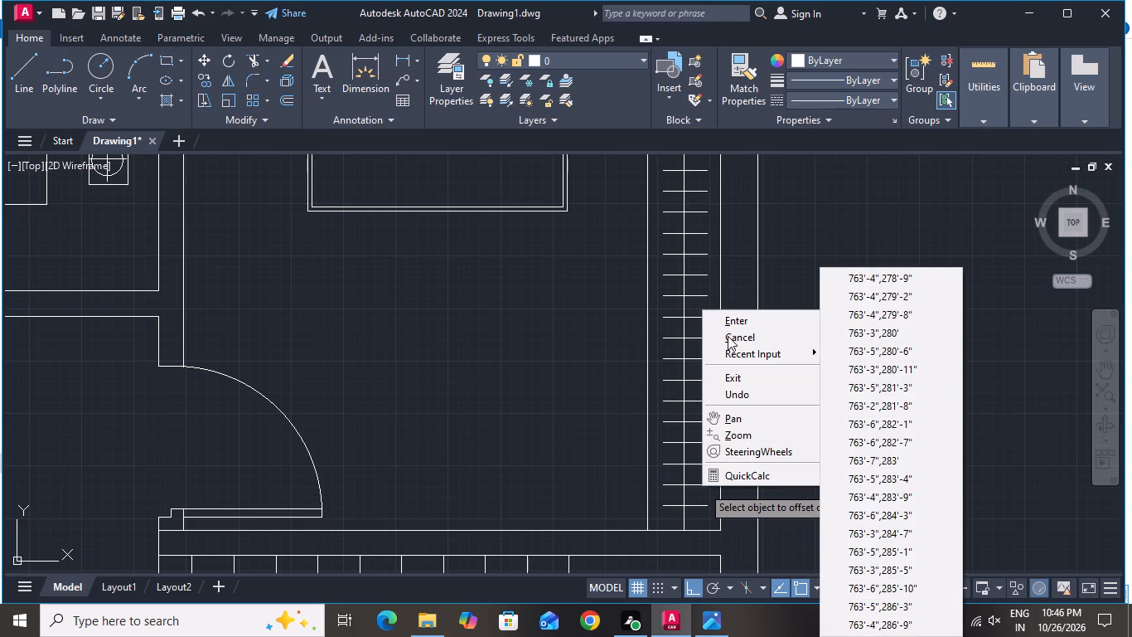
pyautogui.scroll(-2, 738, 421)
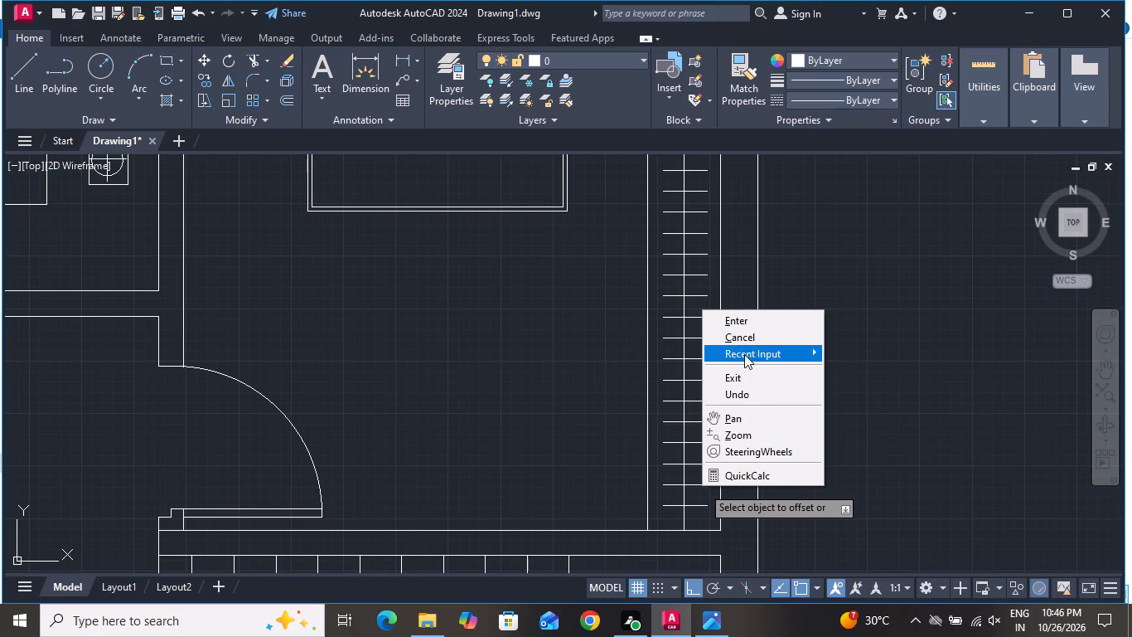
pyautogui.click(742, 340)
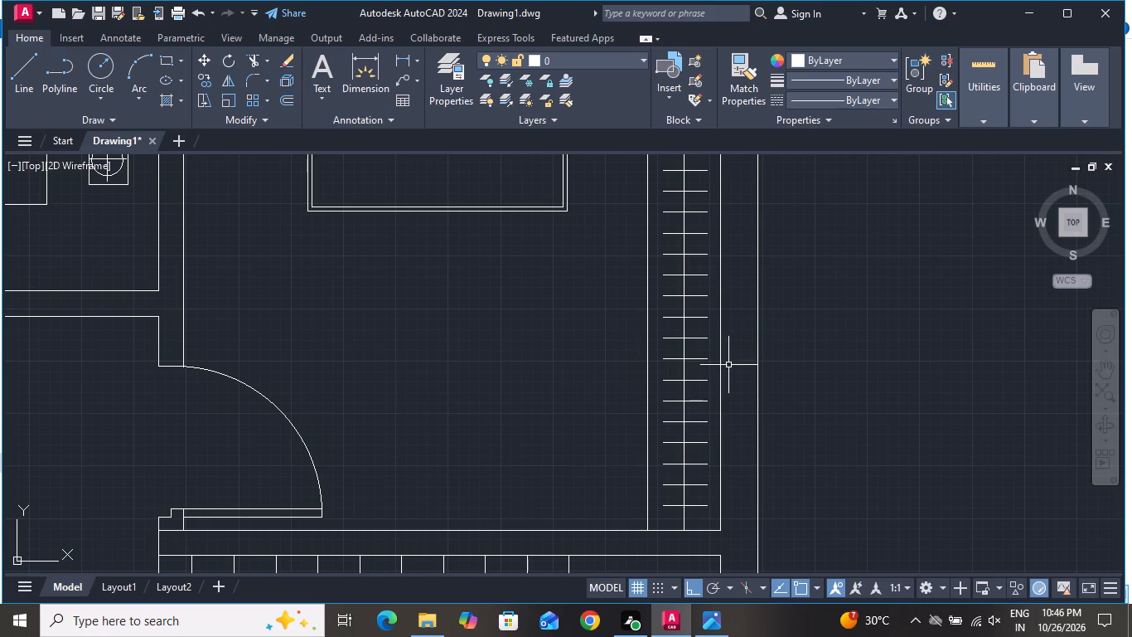
# Draw a rectangle about 3'-4" by 1'-1" against the bedroom's south wall, between the door and the wardrobe.
pyautogui.click(168, 61)
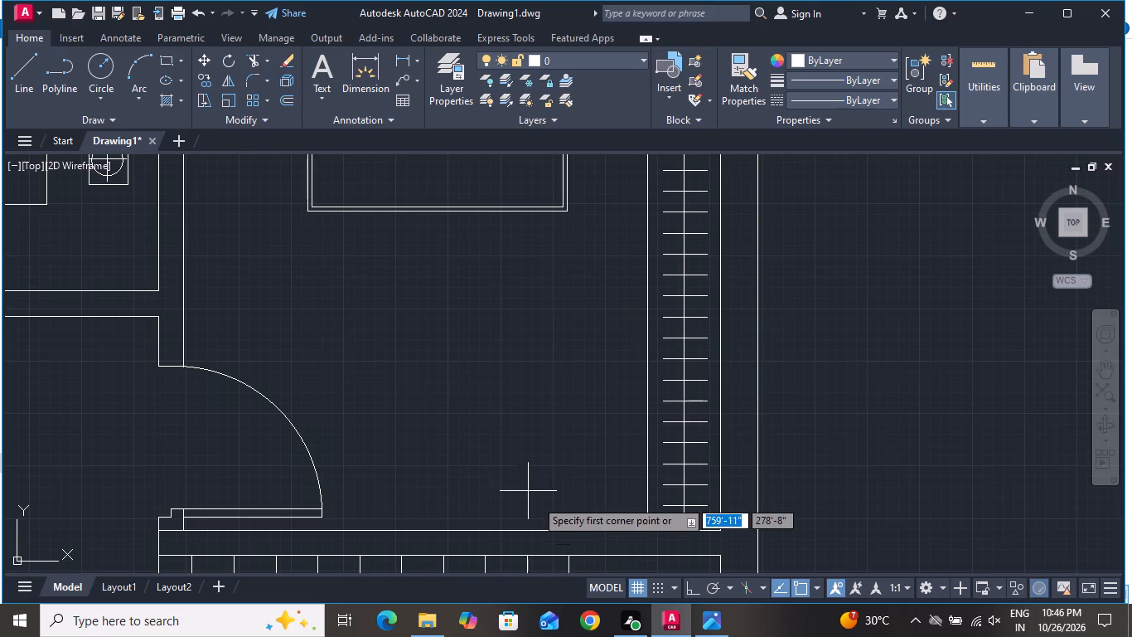
pyautogui.scroll(-1, 544, 513)
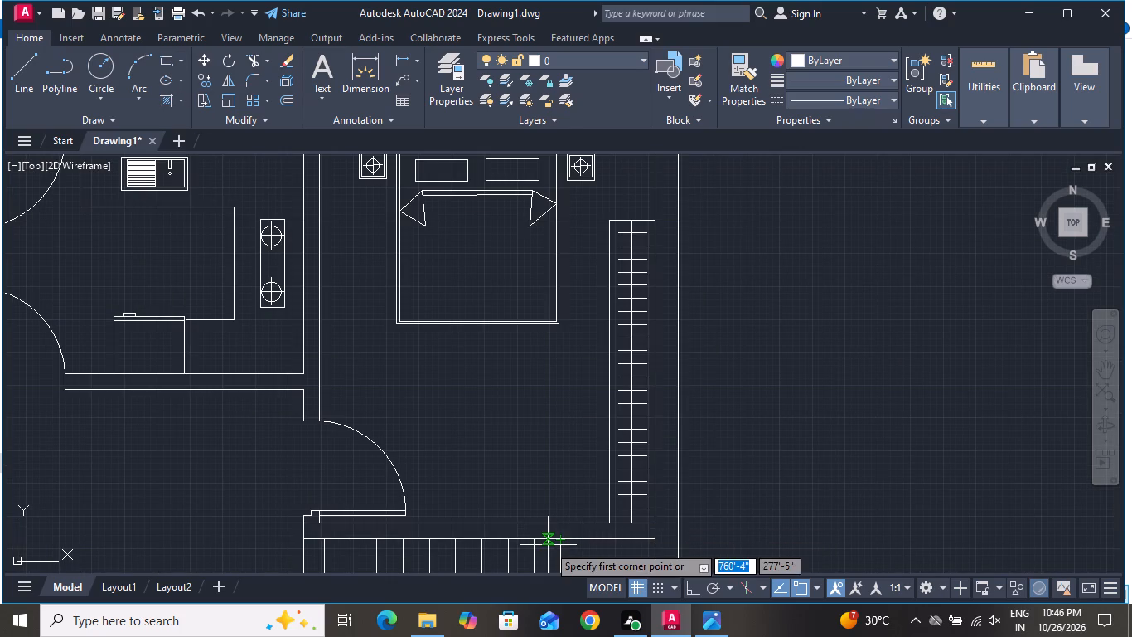
pyautogui.scroll(2, 432, 547)
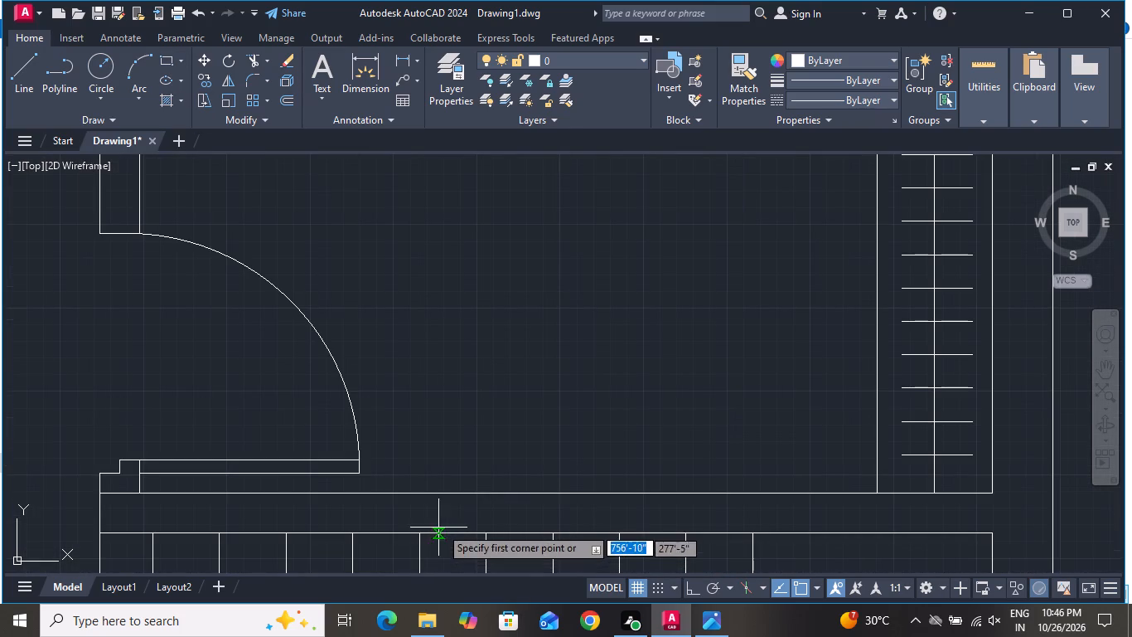
pyautogui.click(465, 495)
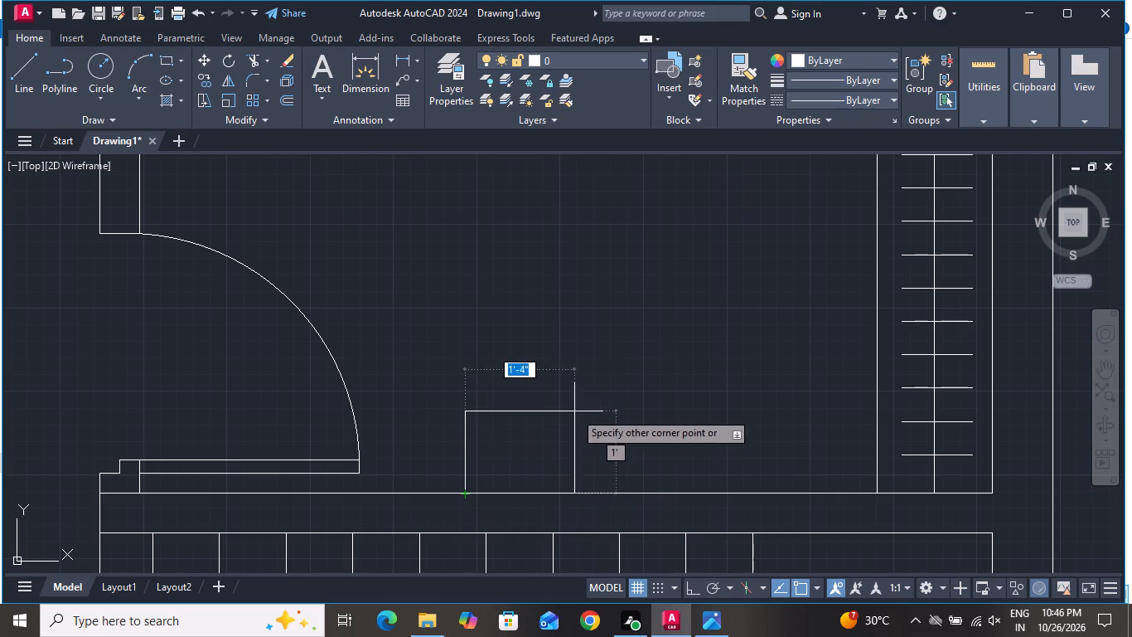
pyautogui.click(733, 407)
# Draw a thin rectangle about 2'-6" by 1" inside the unit on the bedroom's south wall, spaced in from both ends.
pyautogui.click(173, 62)
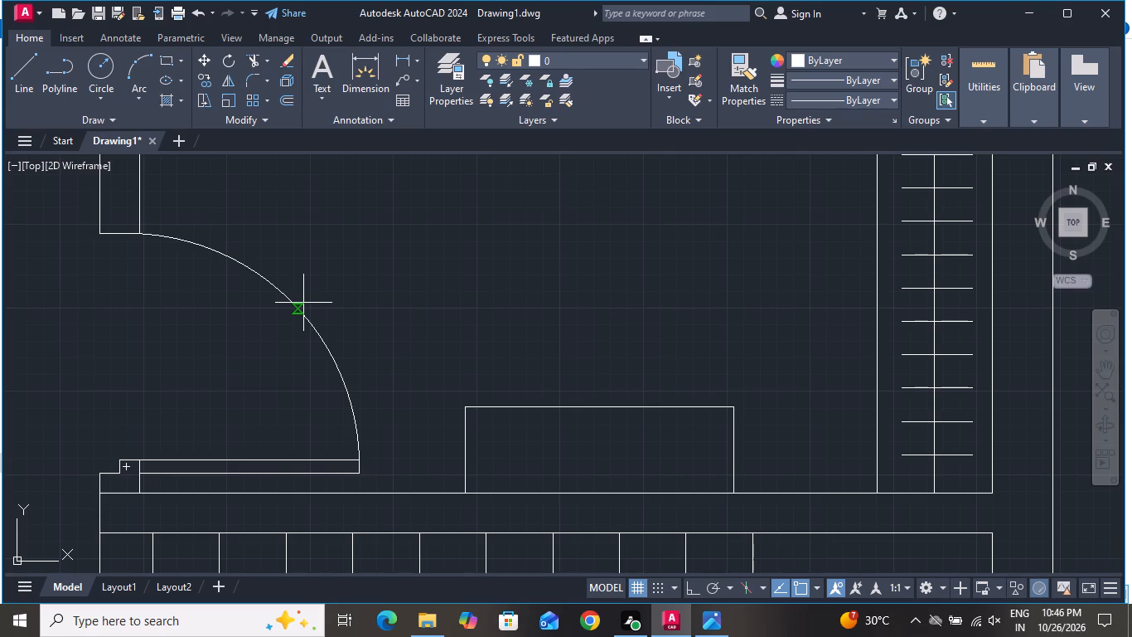
pyautogui.click(506, 435)
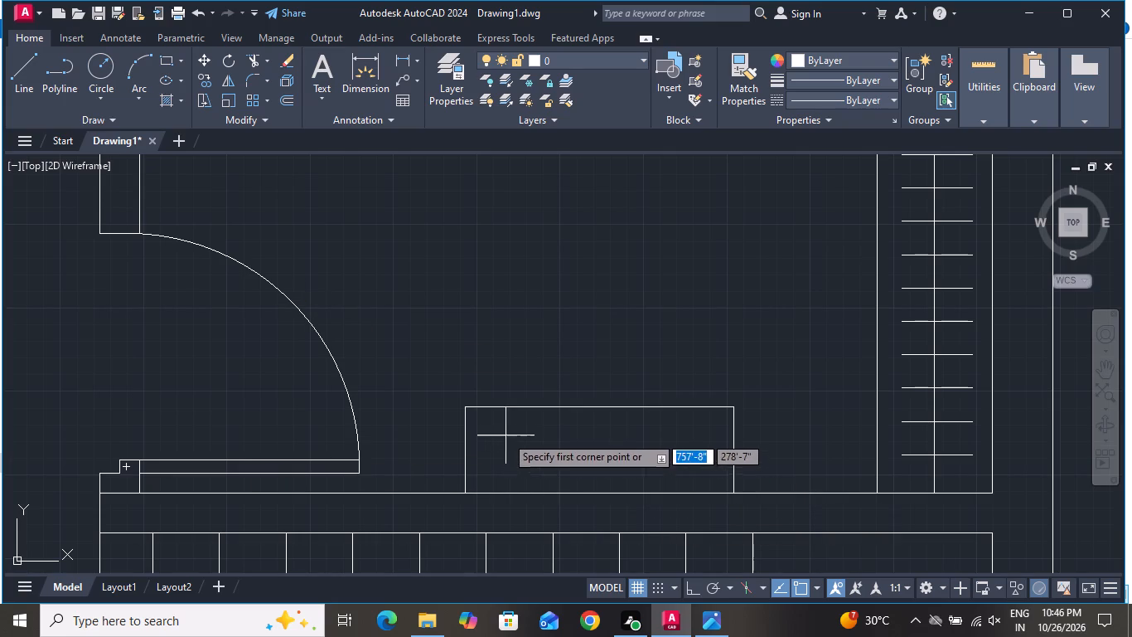
pyautogui.click(704, 444)
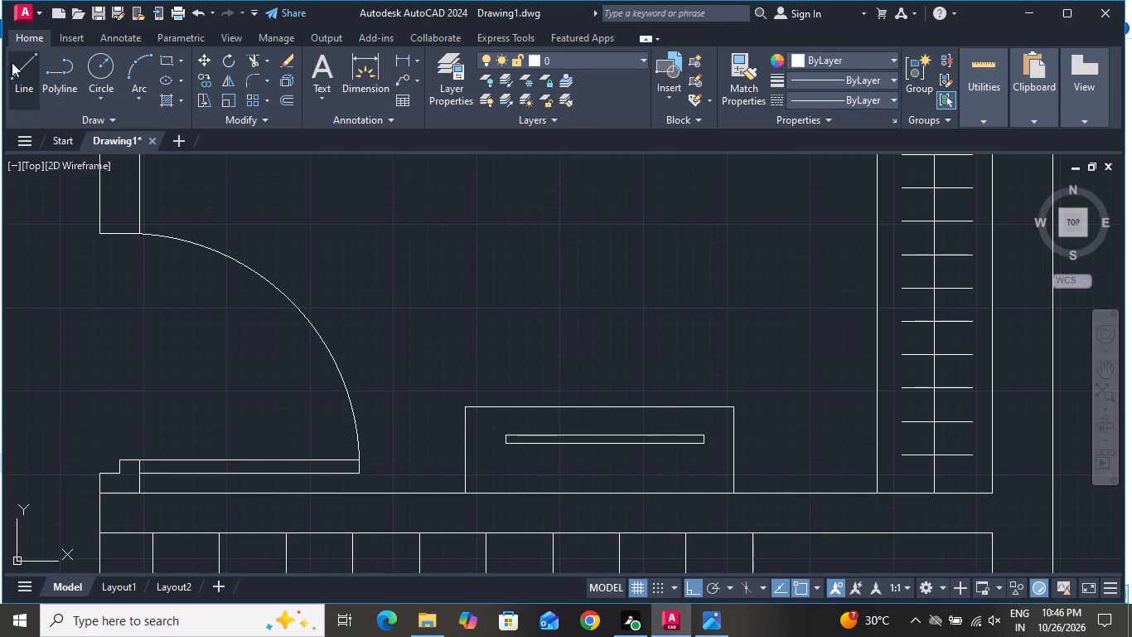
# Draw a shallow trapezoid outline against the thin rectangle's south edge, with slanted ends and a long edge slightly shorter than the rectangle.
pyautogui.click(13, 62)
pyautogui.scroll(1, 588, 508)
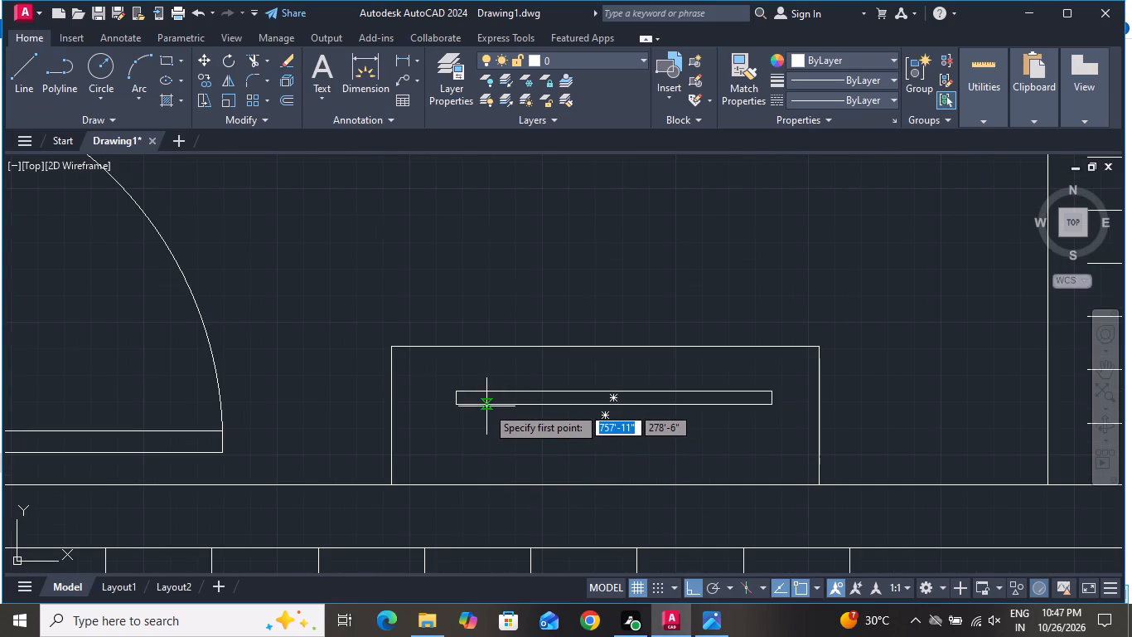
pyautogui.click(487, 406)
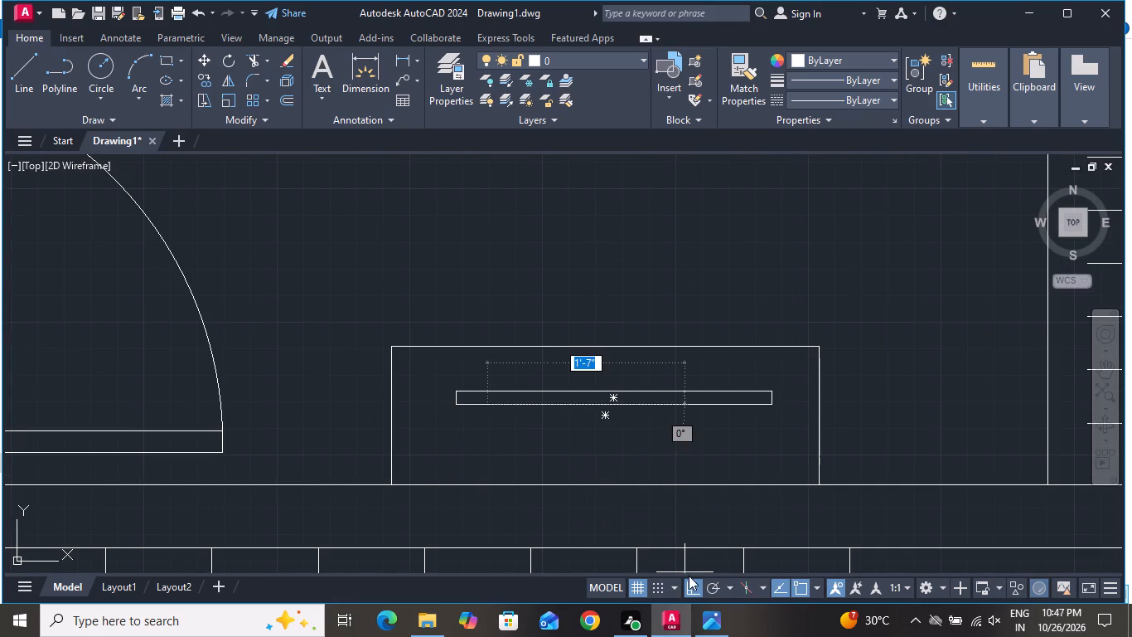
pyautogui.click(695, 591)
pyautogui.scroll(2, 467, 435)
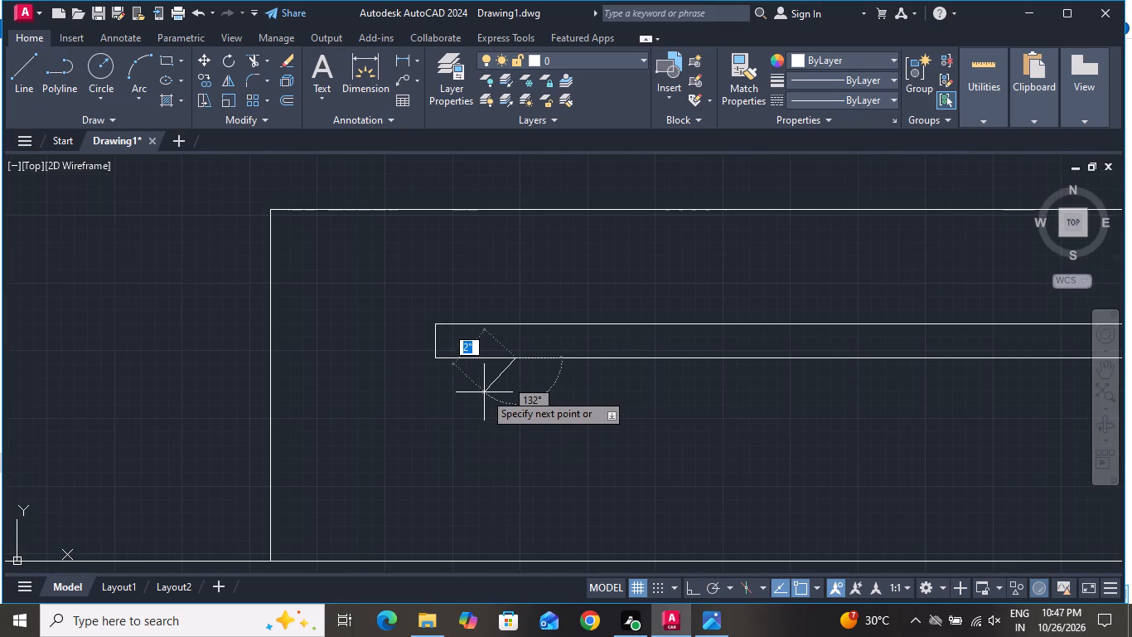
pyautogui.click(487, 387)
pyautogui.scroll(-3, 705, 448)
pyautogui.scroll(3, 820, 439)
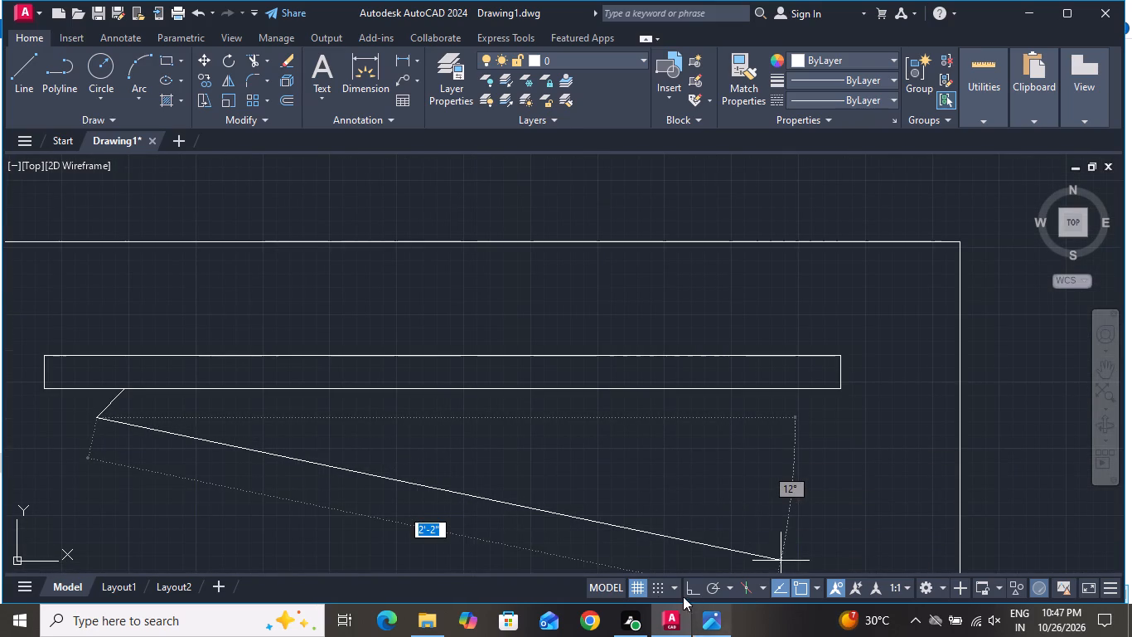
pyautogui.click(690, 583)
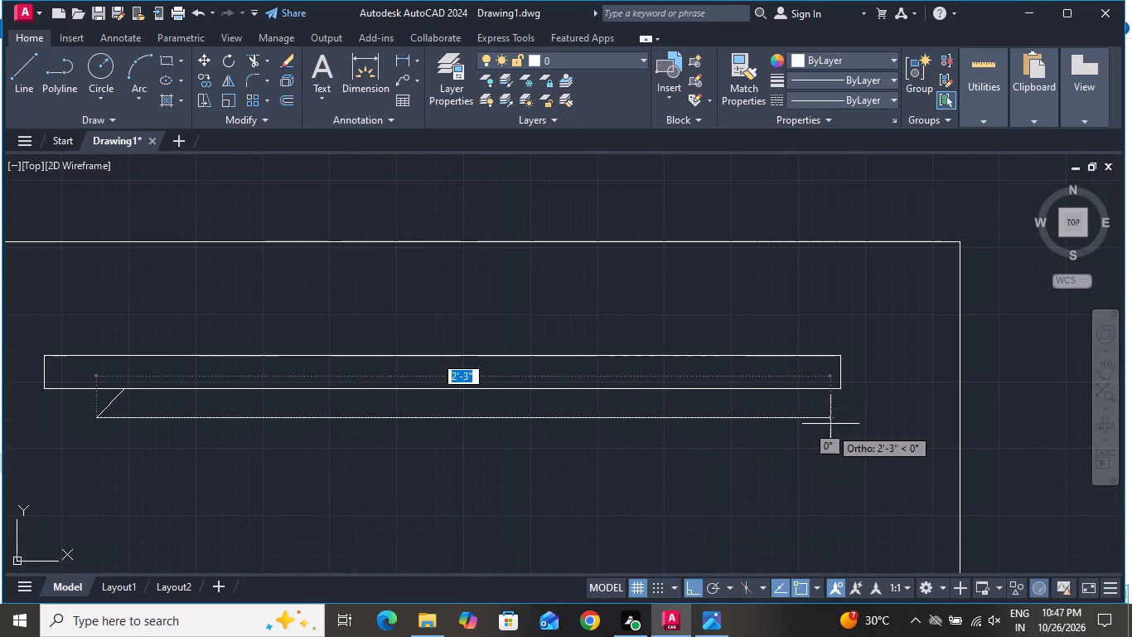
pyautogui.scroll(1, 786, 427)
pyautogui.click(781, 423)
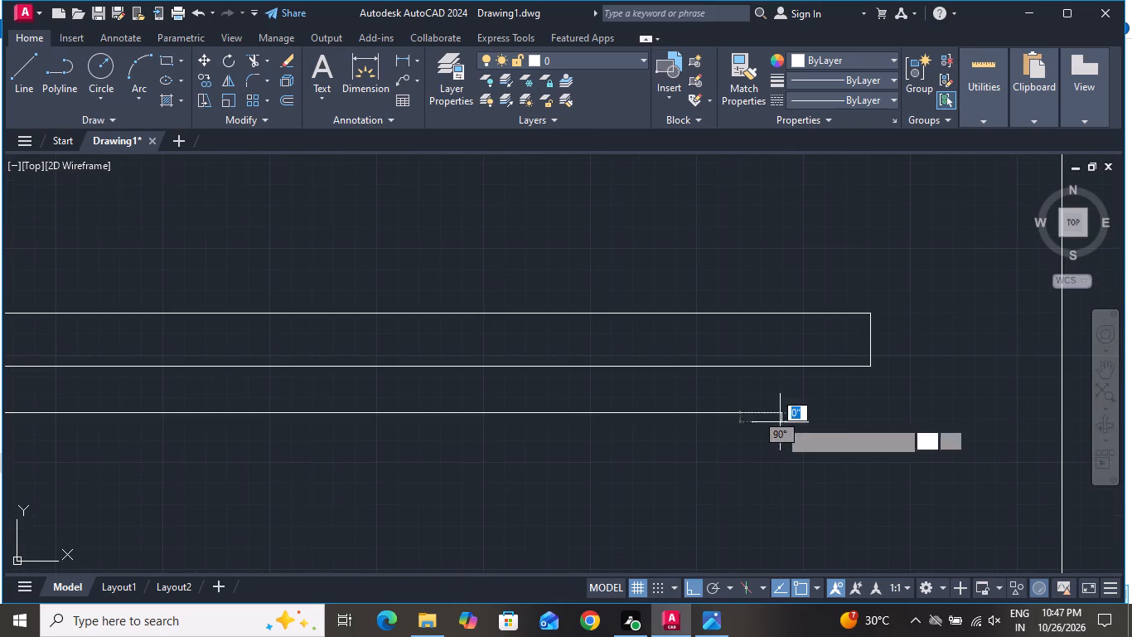
pyautogui.click(716, 369)
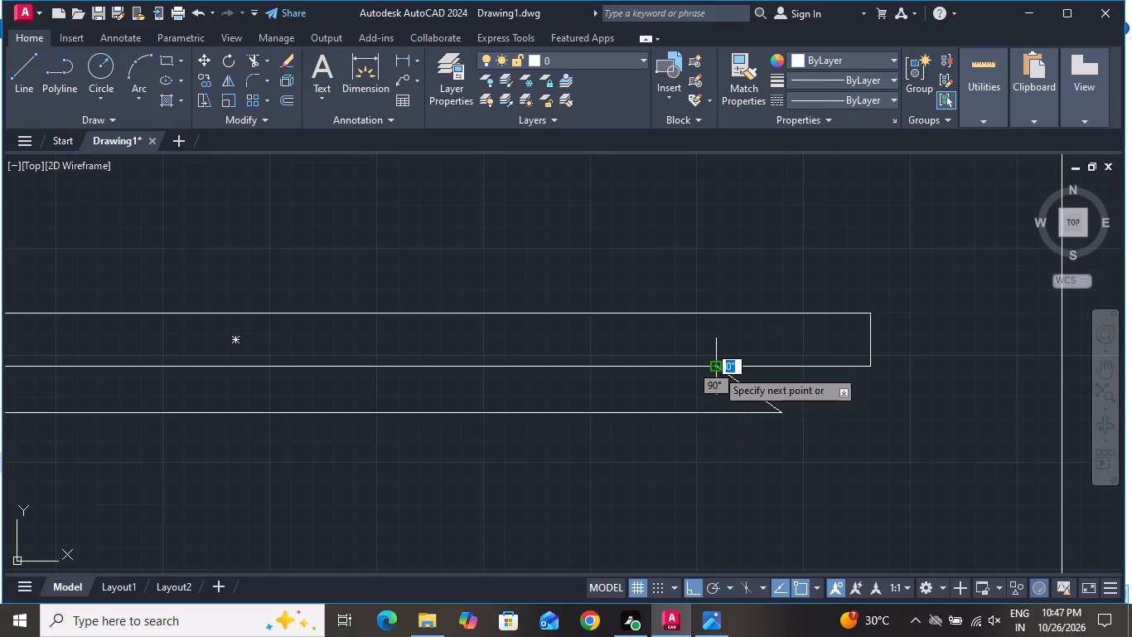
pyautogui.rightClick(716, 369)
pyautogui.click(774, 397)
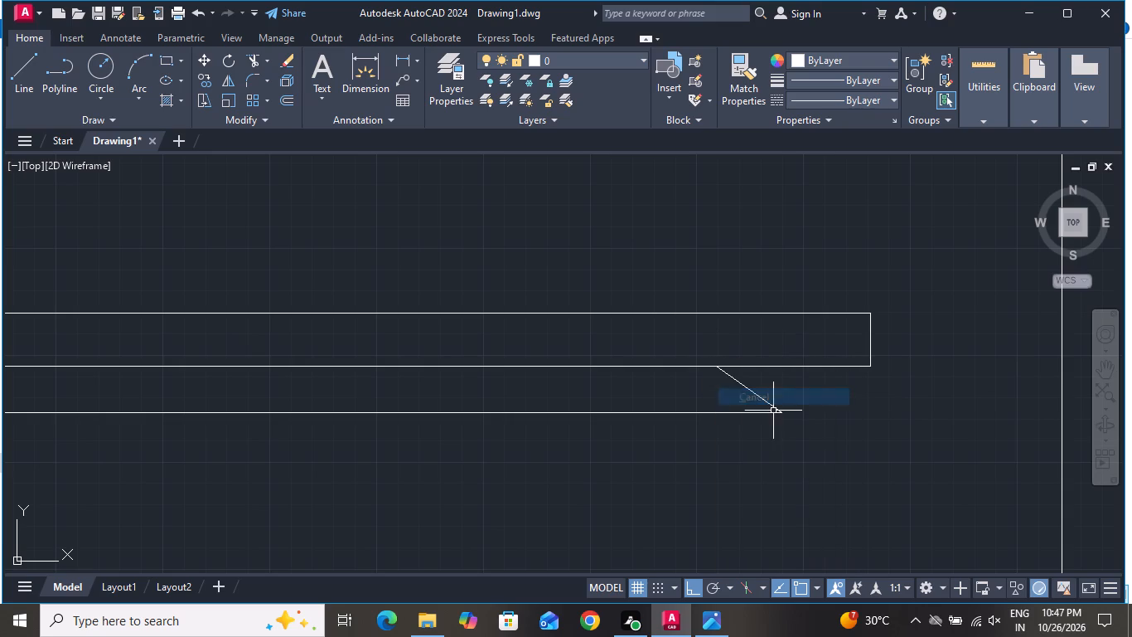
# Move the thin rectangle and its trapezoid backing together about 4" straight south, close to the wall.
pyautogui.scroll(-2, 752, 451)
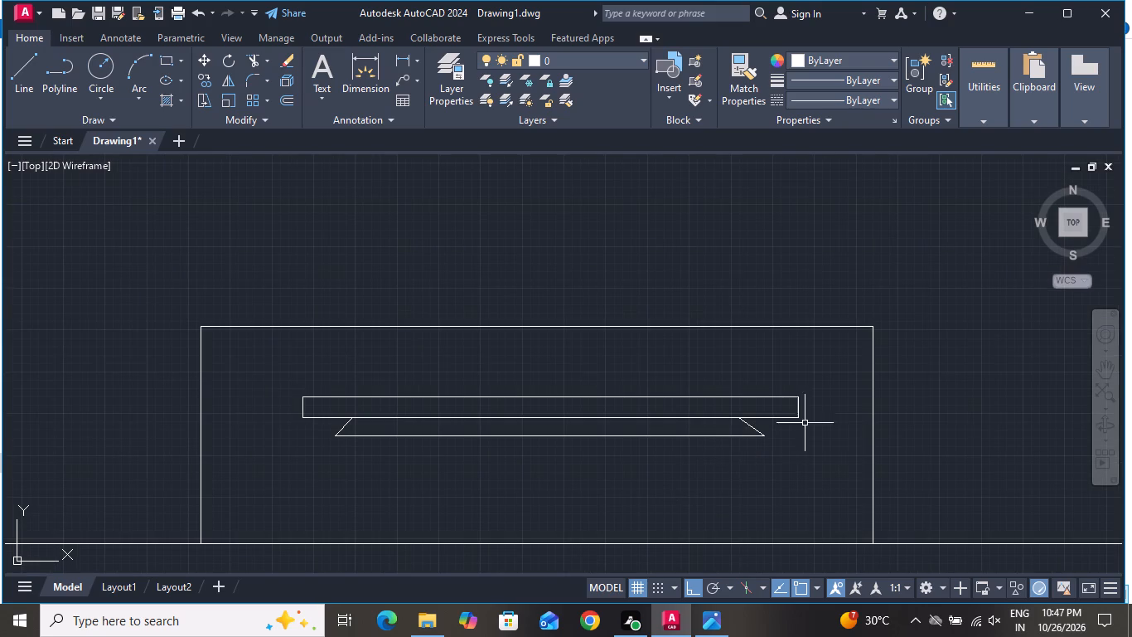
pyautogui.click(827, 379)
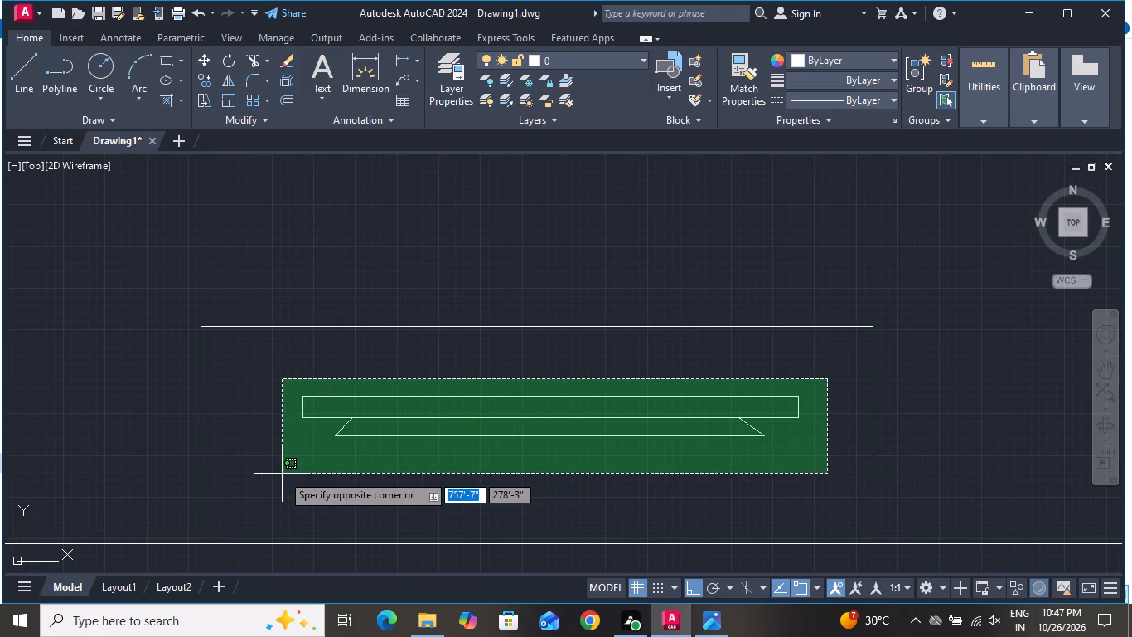
pyautogui.click(282, 474)
pyautogui.click(206, 66)
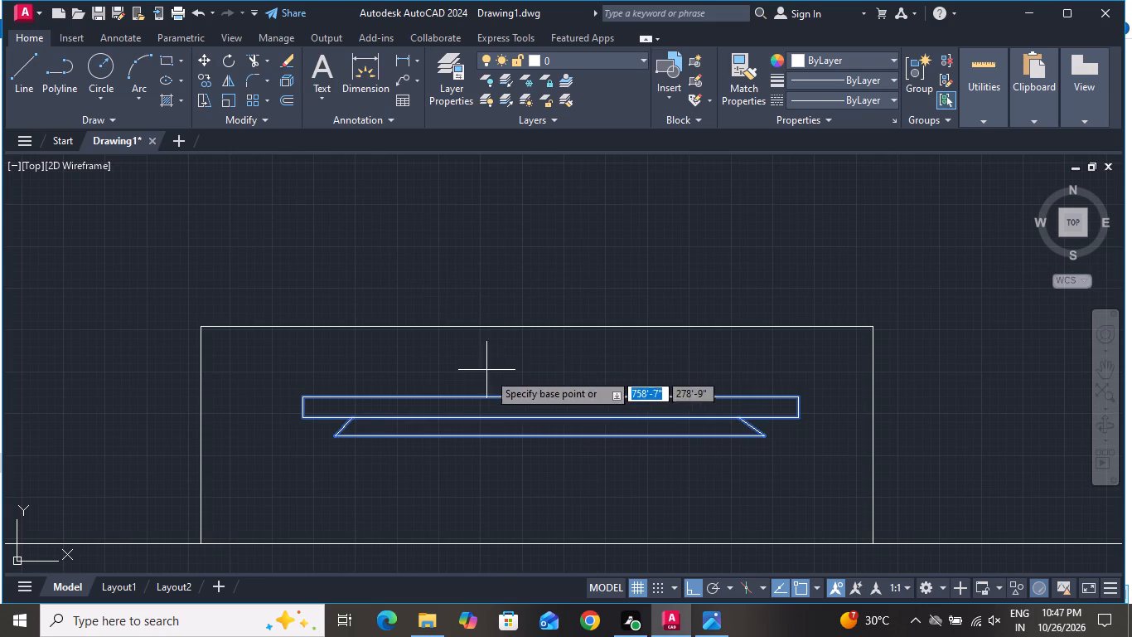
pyautogui.click(564, 437)
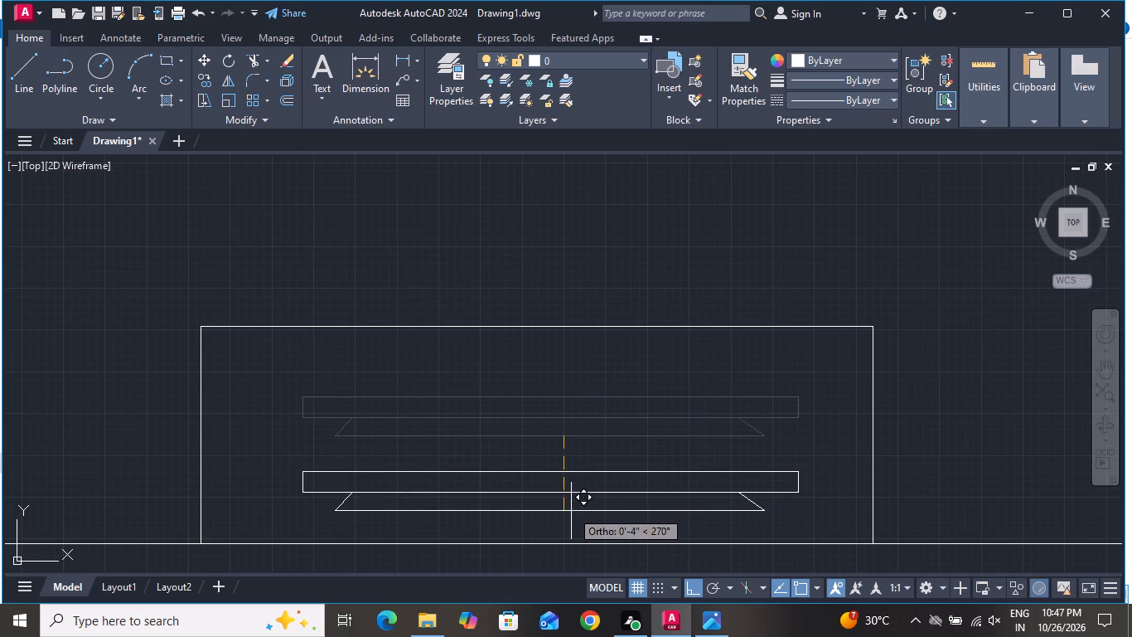
pyautogui.click(571, 511)
# Draw a small circle inside the unit near its northwest corner.
pyautogui.scroll(-1, 572, 435)
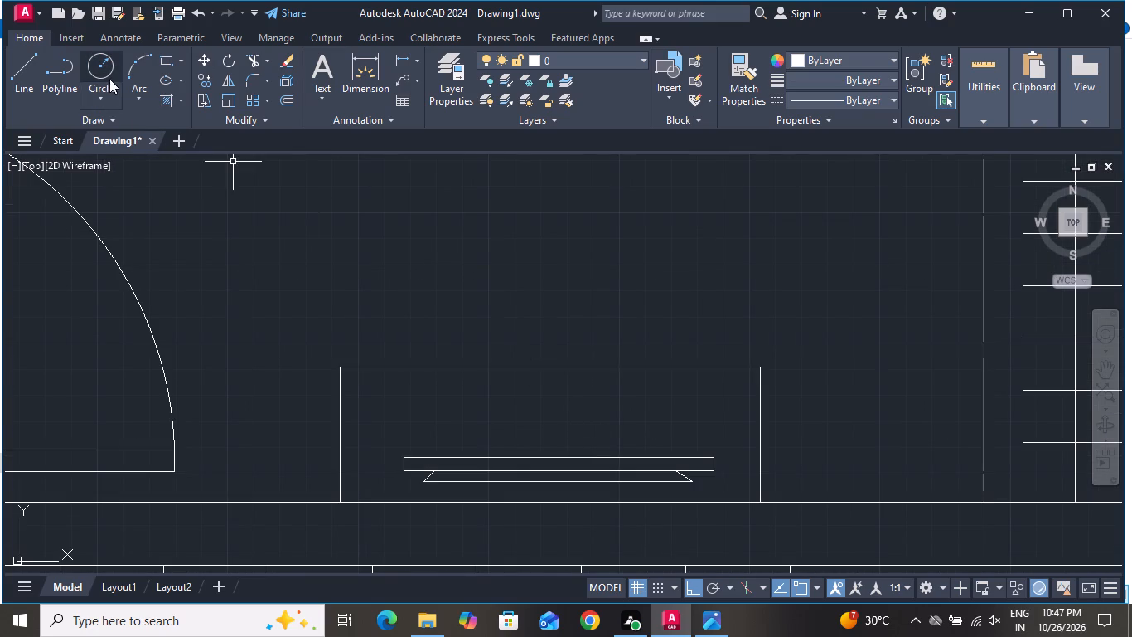
pyautogui.click(109, 79)
pyautogui.click(371, 411)
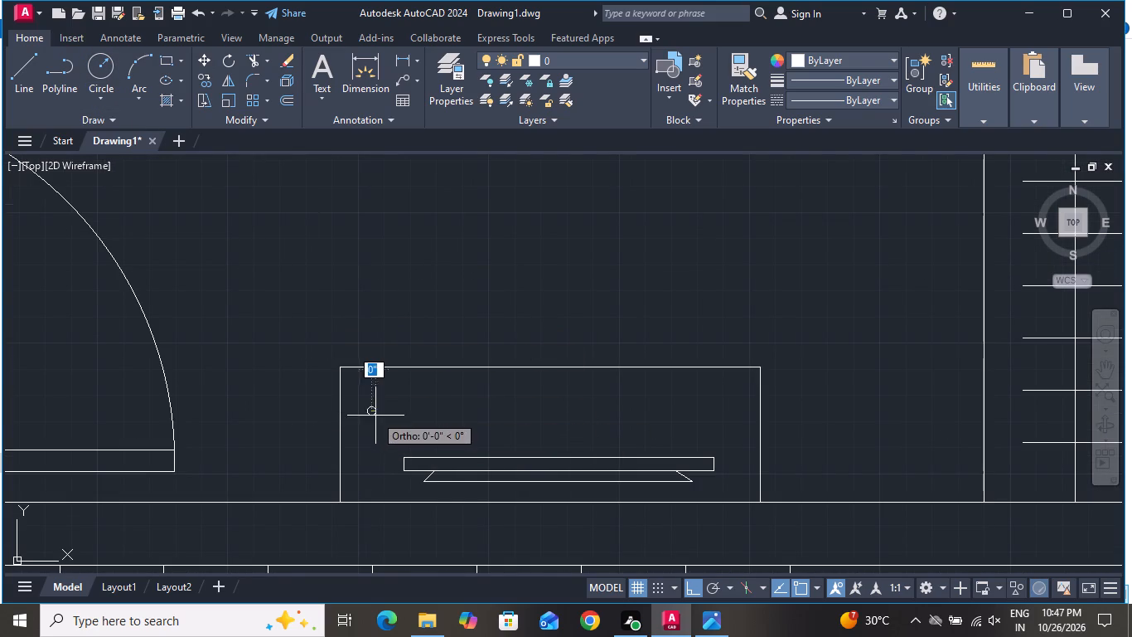
pyautogui.click(382, 431)
# Copy the small circle about 2'-9" horizontally to the unit's east end and end the copying.
pyautogui.click(385, 424)
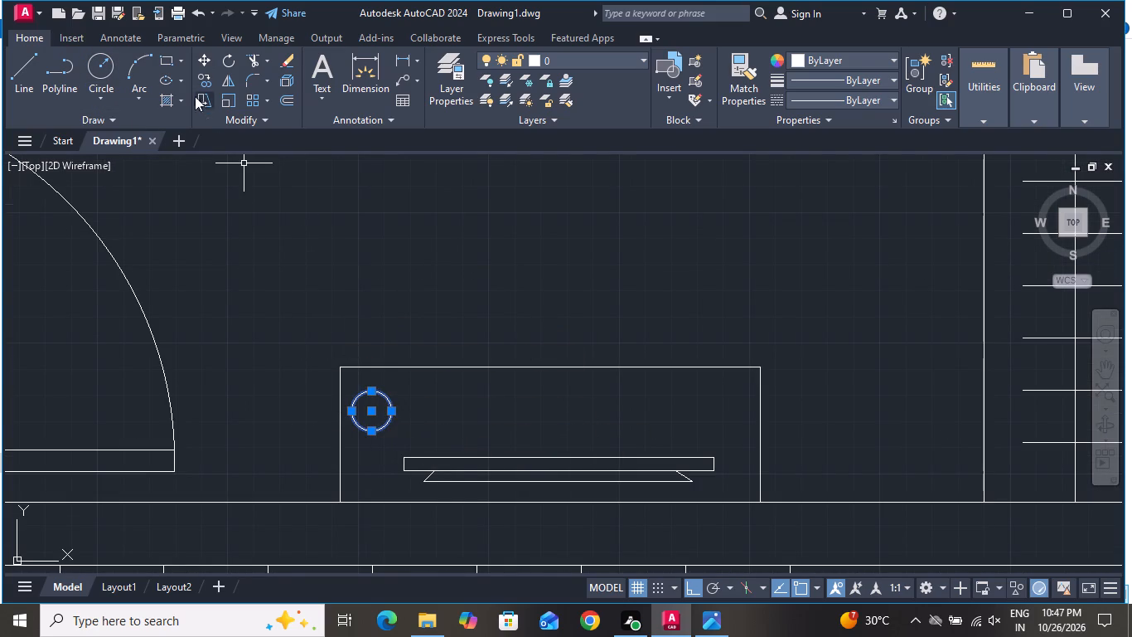
pyautogui.click(206, 83)
pyautogui.click(367, 411)
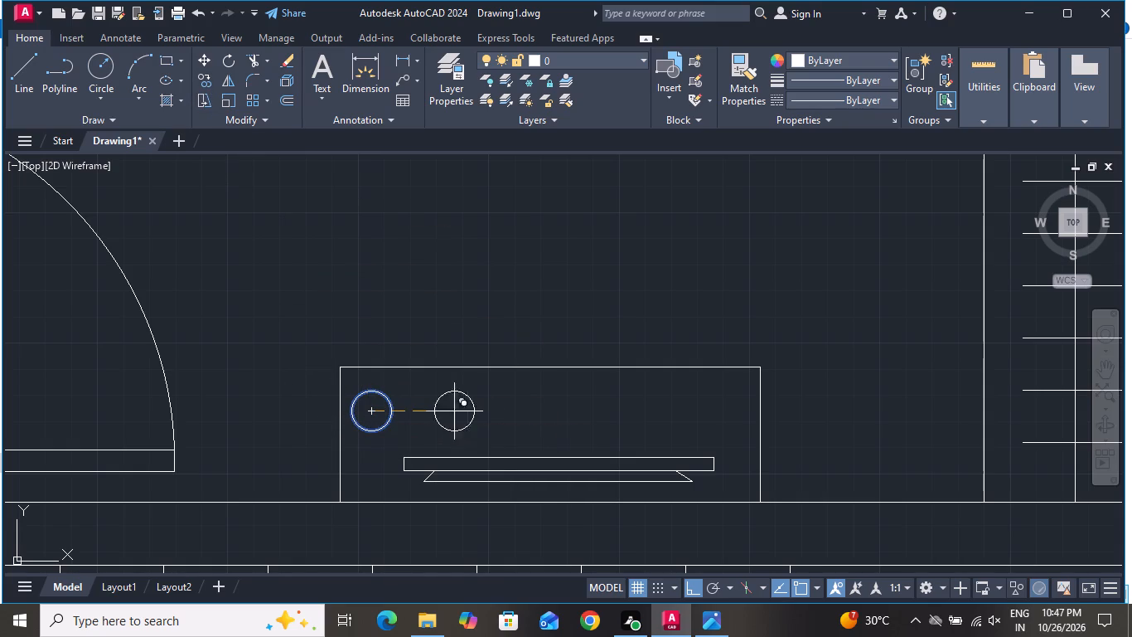
pyautogui.click(713, 421)
pyautogui.rightClick(713, 421)
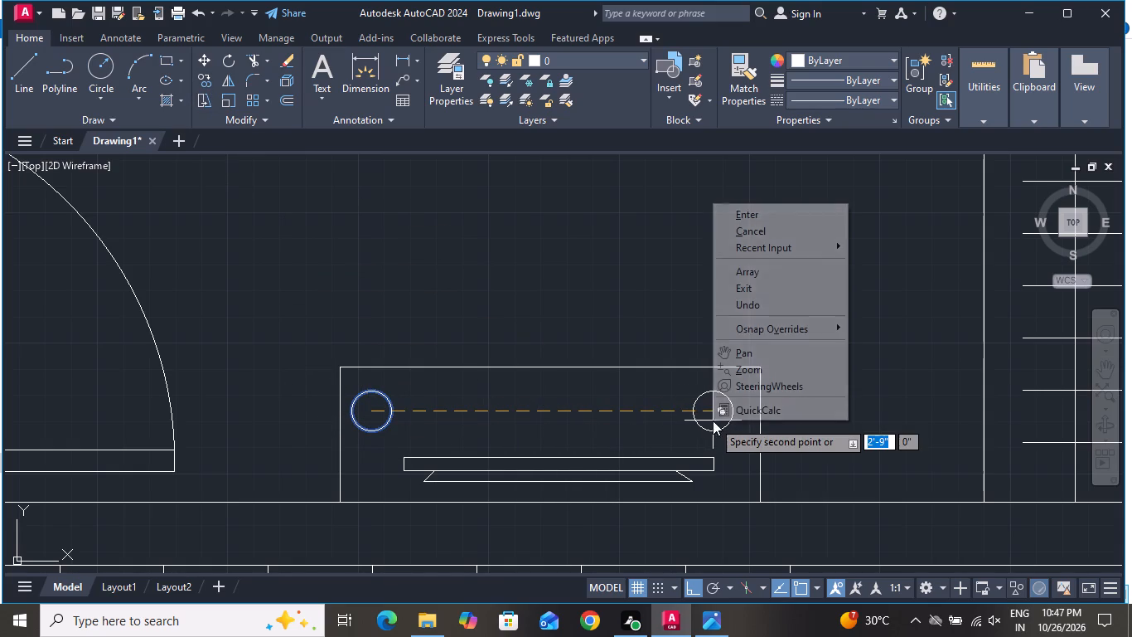
pyautogui.click(738, 231)
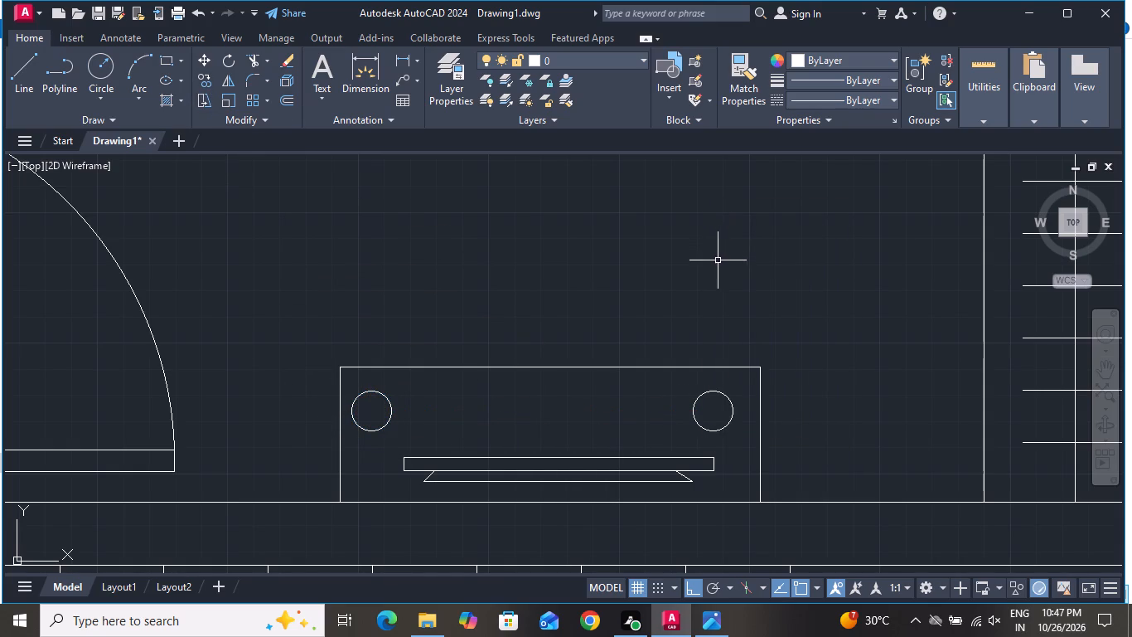
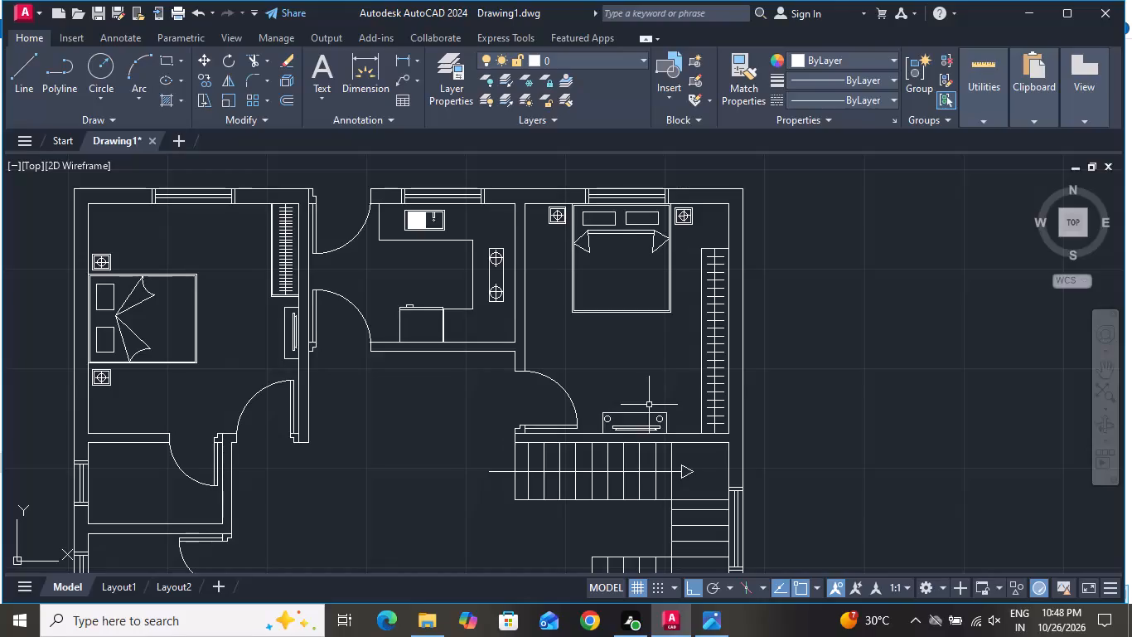
# Draw a vertical partition line from the north wall to the south wall of the small bathroom below the northwest bedroom.
pyautogui.scroll(-3, 649, 405)
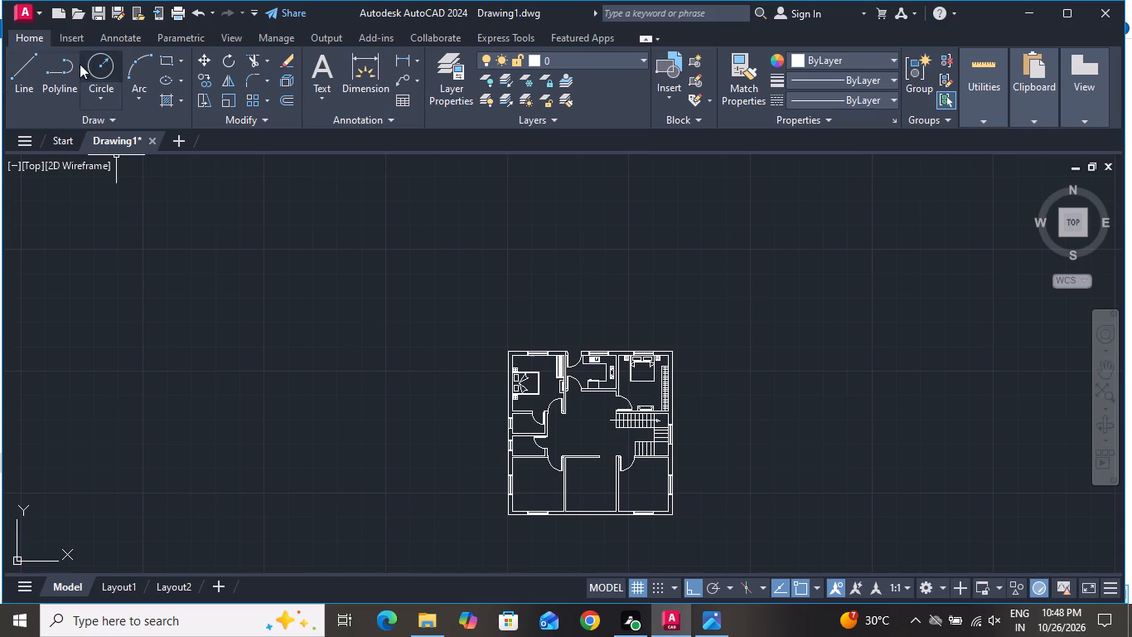
pyautogui.click(27, 75)
pyautogui.scroll(3, 531, 418)
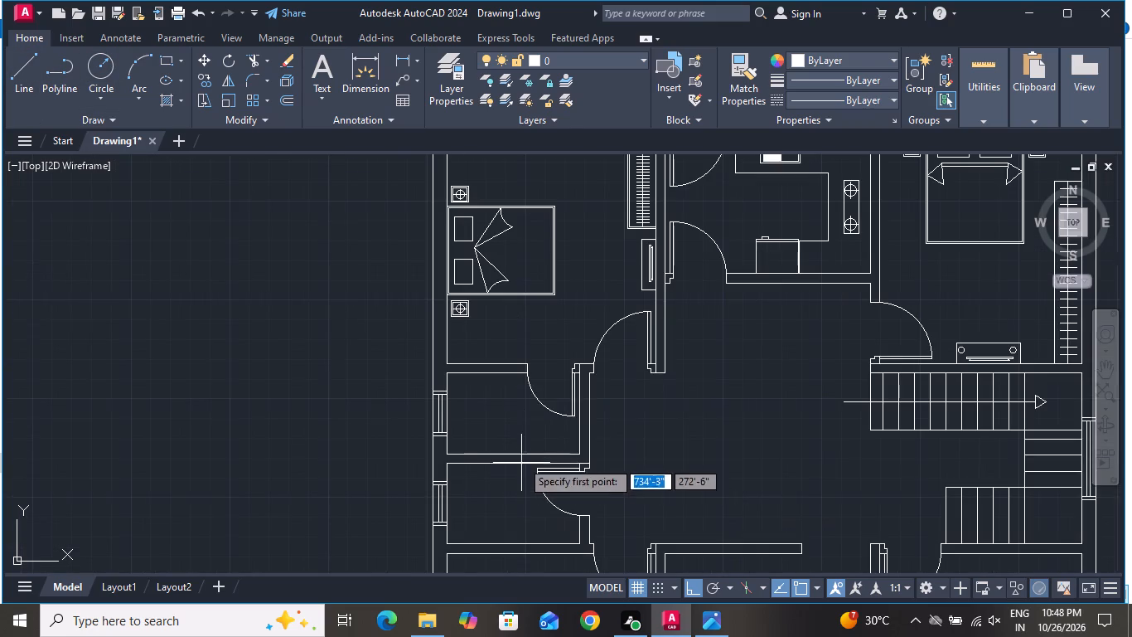
pyautogui.scroll(2, 498, 391)
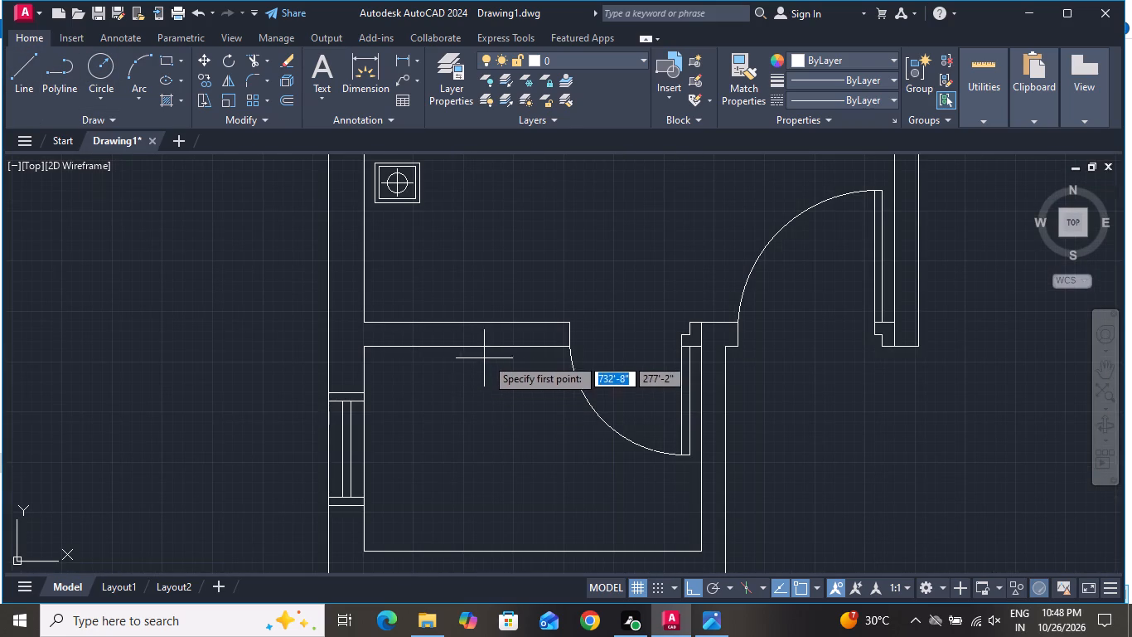
pyautogui.click(498, 348)
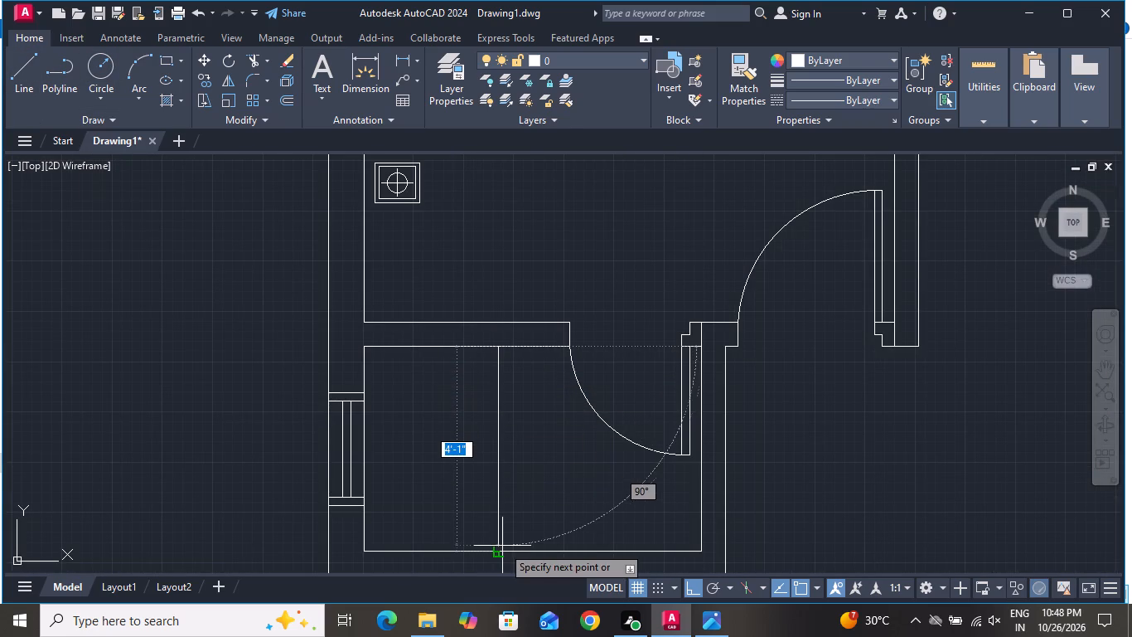
pyautogui.click(501, 550)
pyautogui.rightClick(501, 549)
pyautogui.click(536, 393)
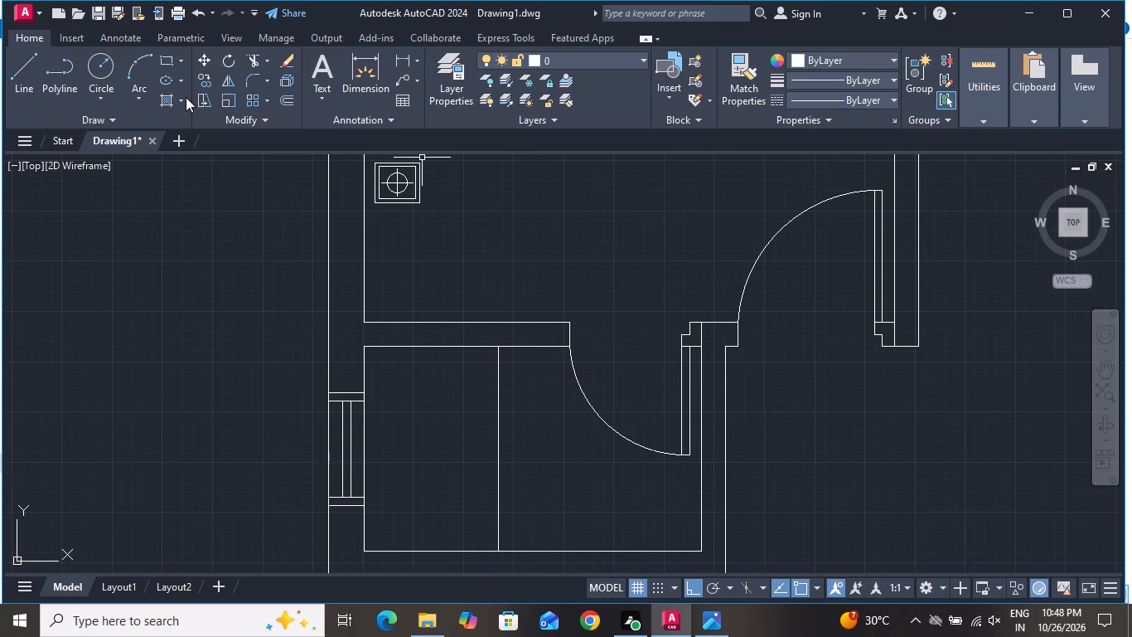
# Draw a small narrow vertical rectangle against the bathroom's north wall, west of the partition line, as the shower fitting's spout.
pyautogui.click(162, 59)
pyautogui.scroll(1, 406, 365)
pyautogui.click(443, 337)
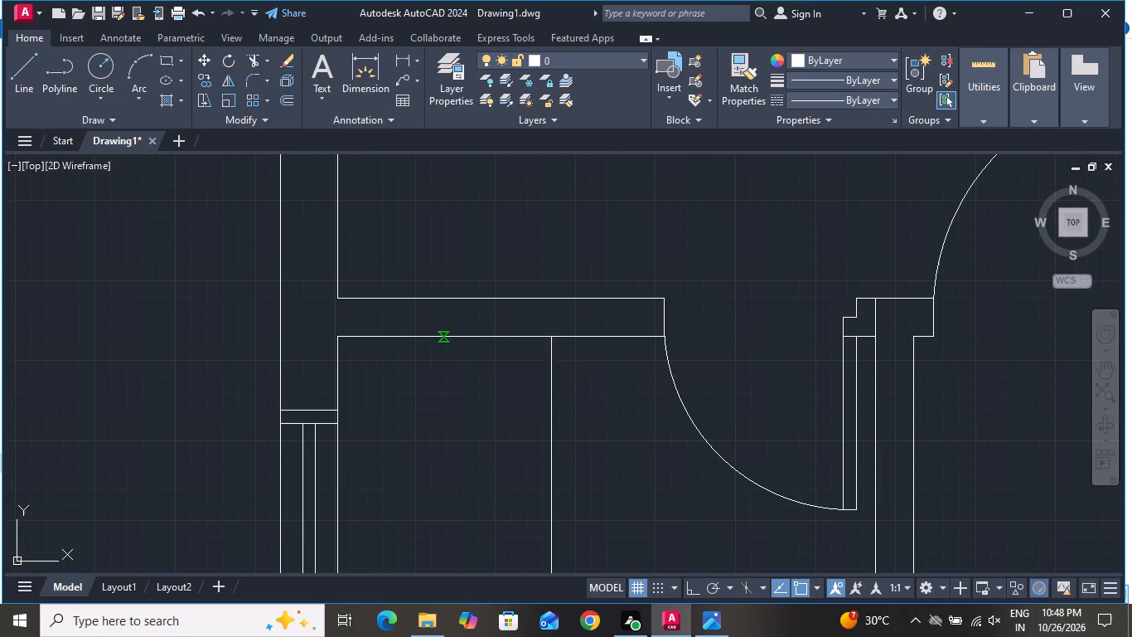
pyautogui.click(435, 371)
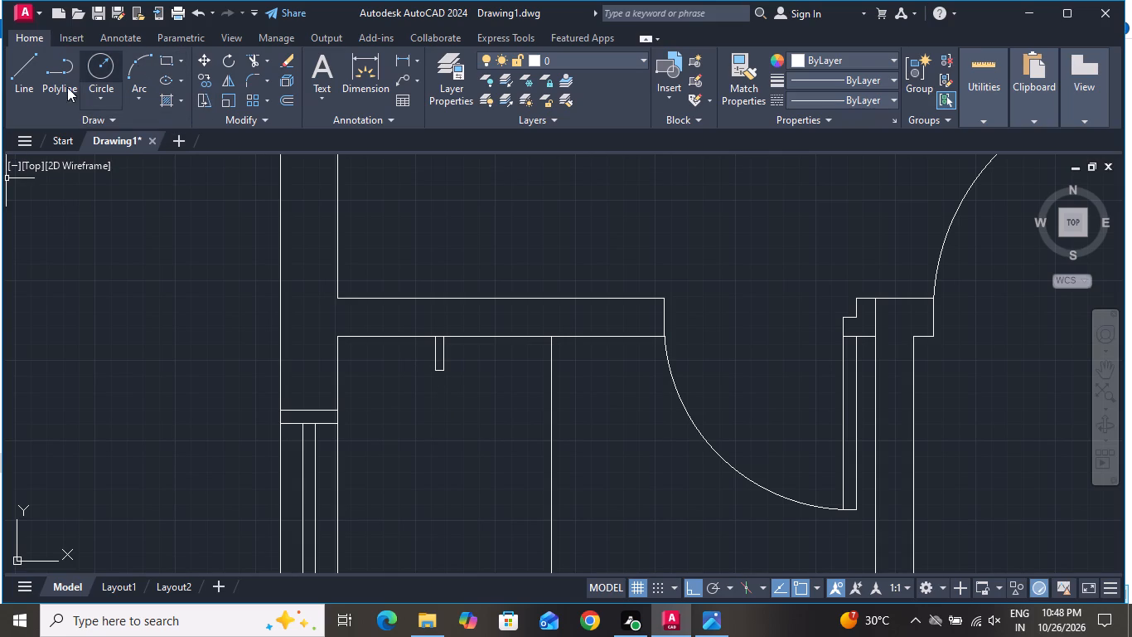
# Draw a tiny circle just east of the narrow rectangle, near the bathroom's north wall.
pyautogui.click(100, 76)
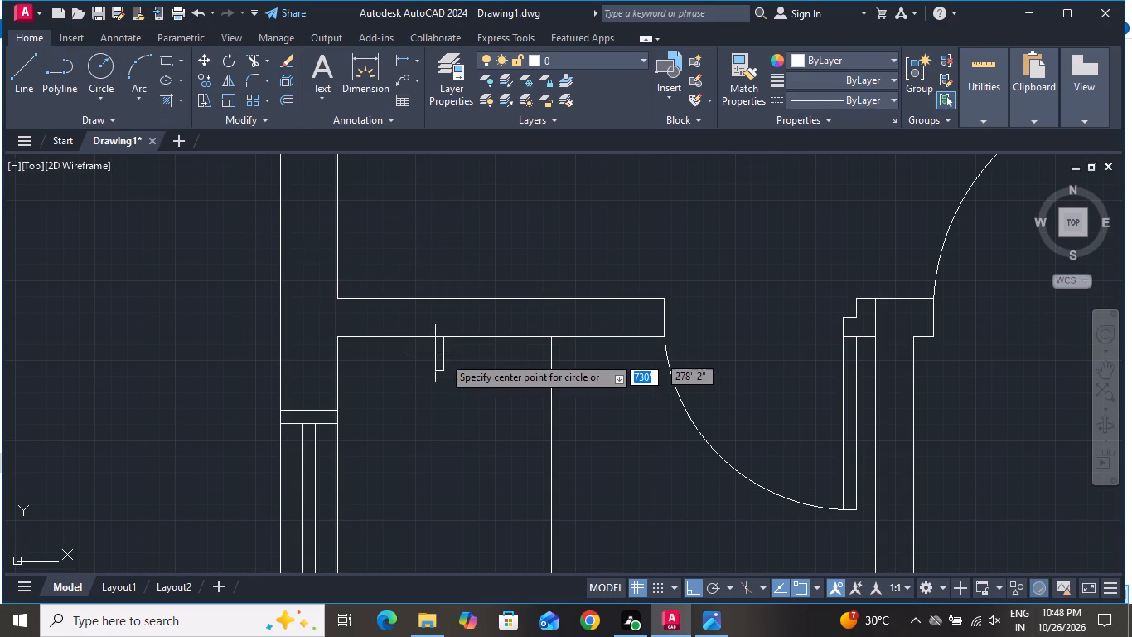
pyautogui.scroll(2, 450, 359)
pyautogui.click(450, 331)
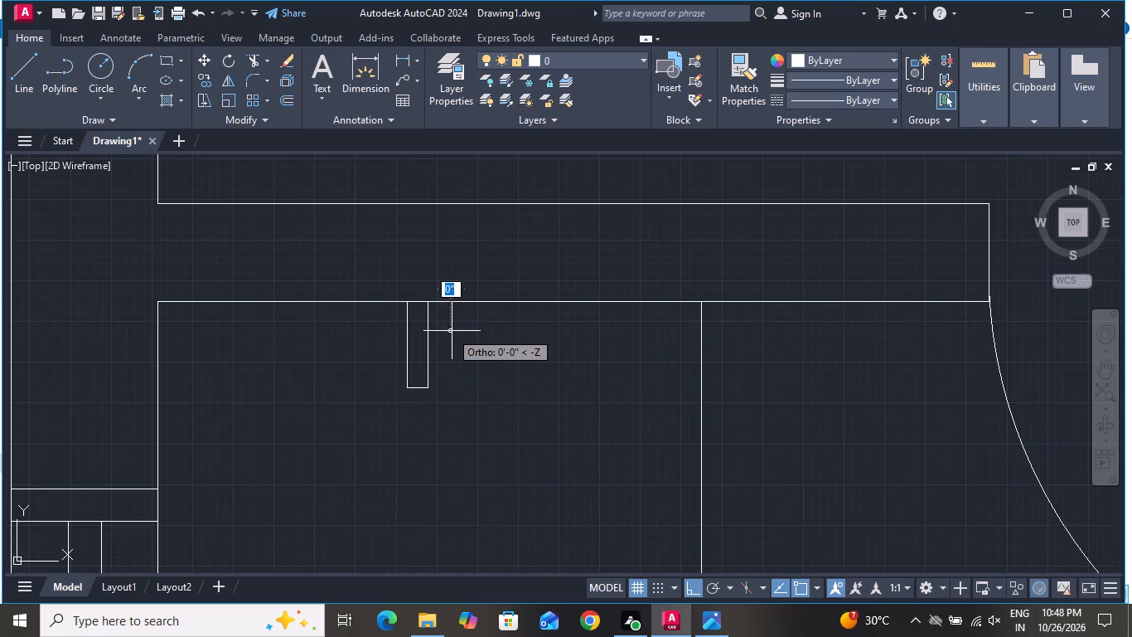
pyautogui.doubleClick(455, 341)
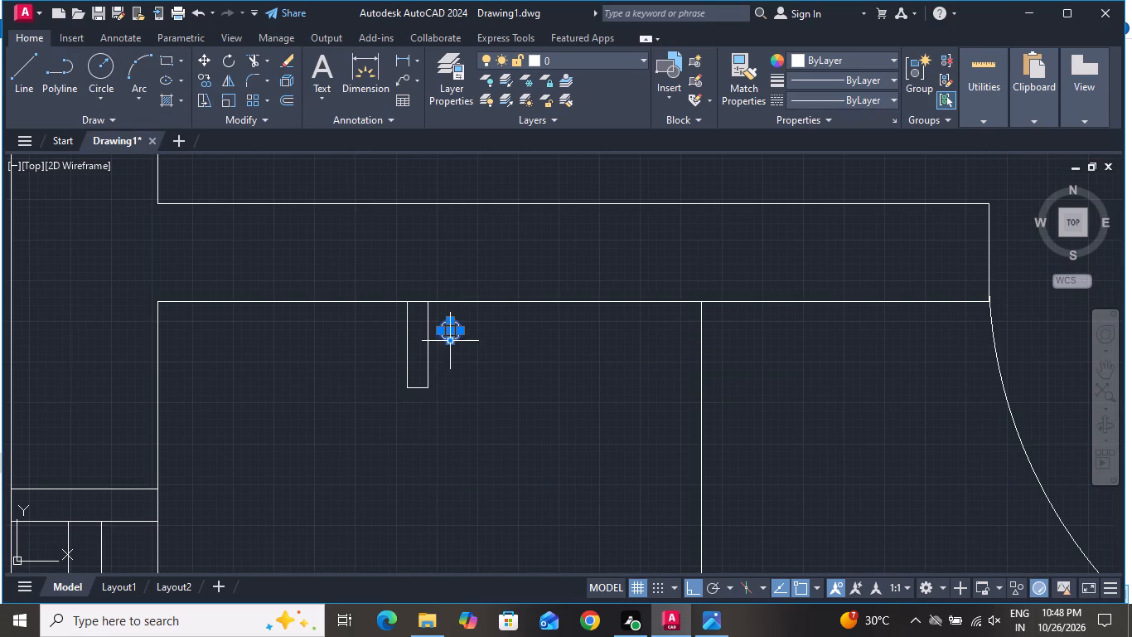
# Copy the tiny circle about 4" horizontally to the west side of the narrow rectangle and end the copying.
pyautogui.click(201, 81)
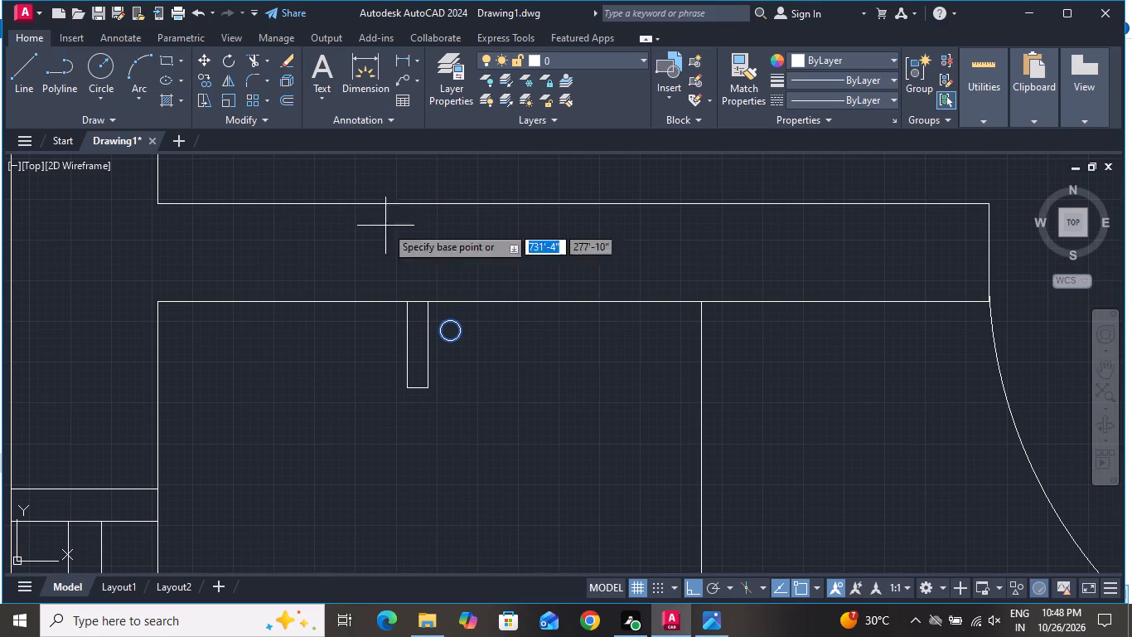
pyautogui.click(450, 329)
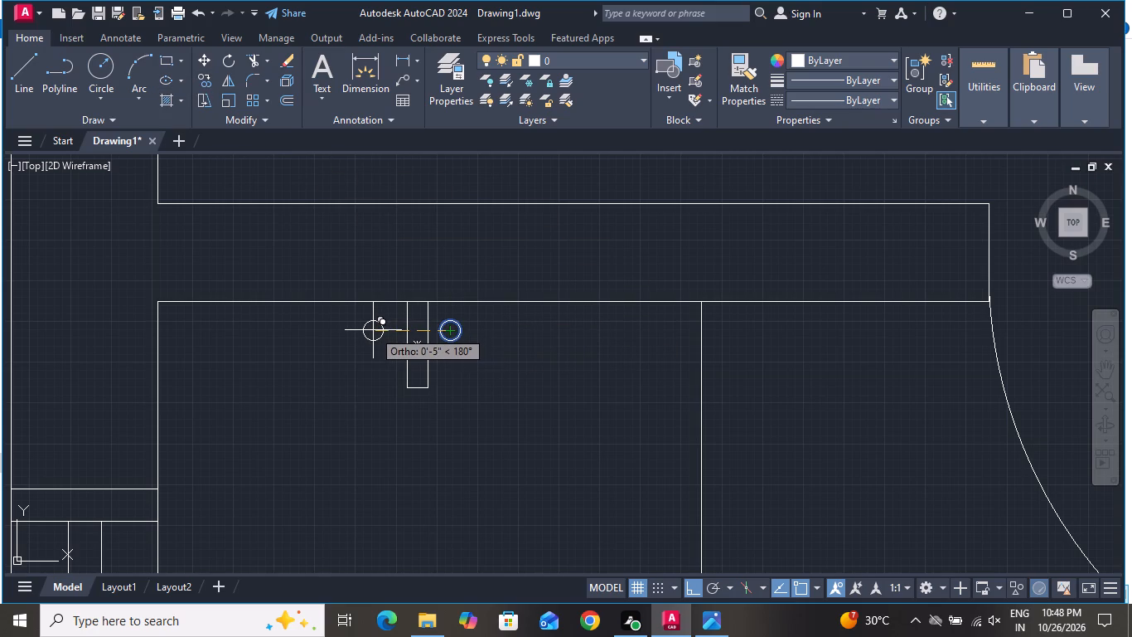
pyautogui.click(383, 330)
pyautogui.rightClick(382, 331)
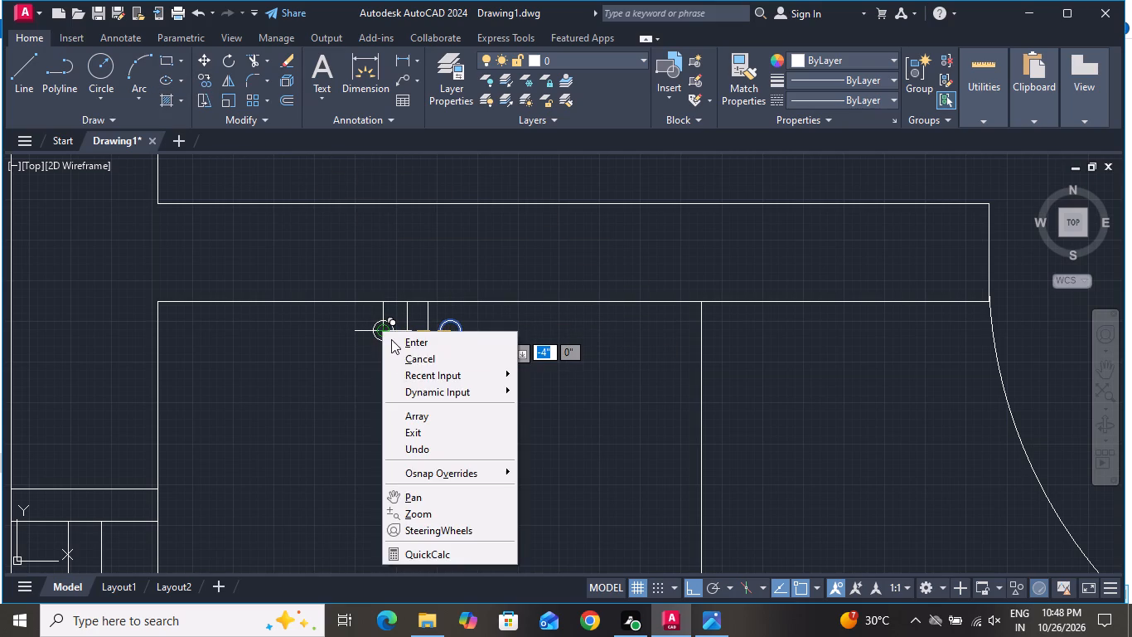
pyautogui.click(404, 366)
# Insert the Toilet - Imperial block from the architectural tool palette into the open area south of the northwest bedroom's bed.
pyautogui.scroll(-3, 404, 368)
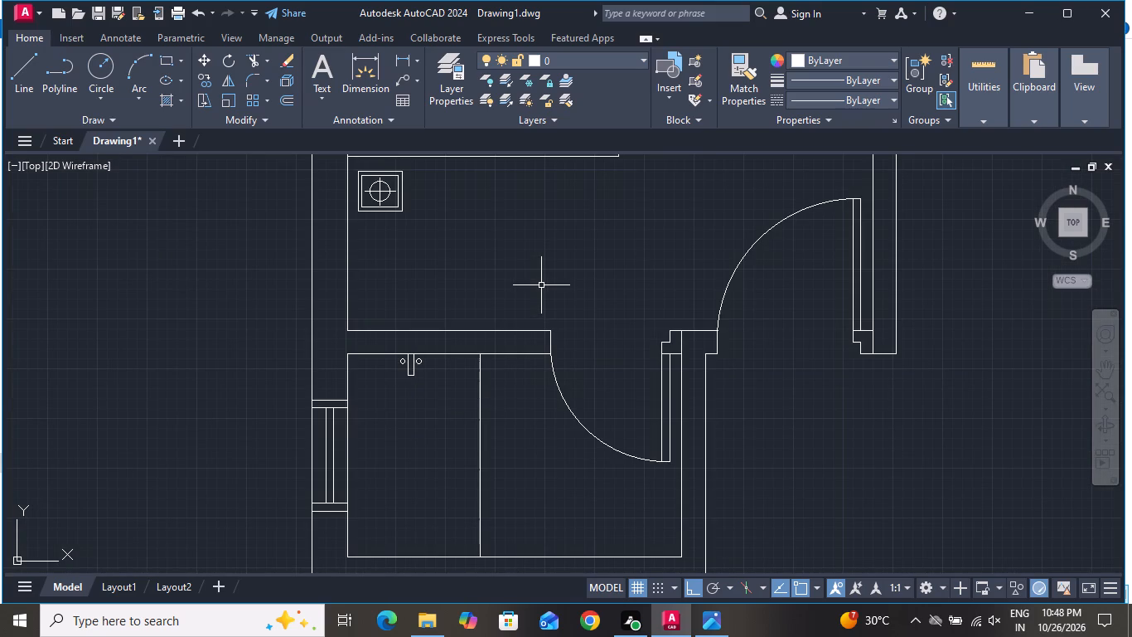
pyautogui.press('t')
pyautogui.write('p')
pyautogui.press('space')
pyautogui.click(695, 306)
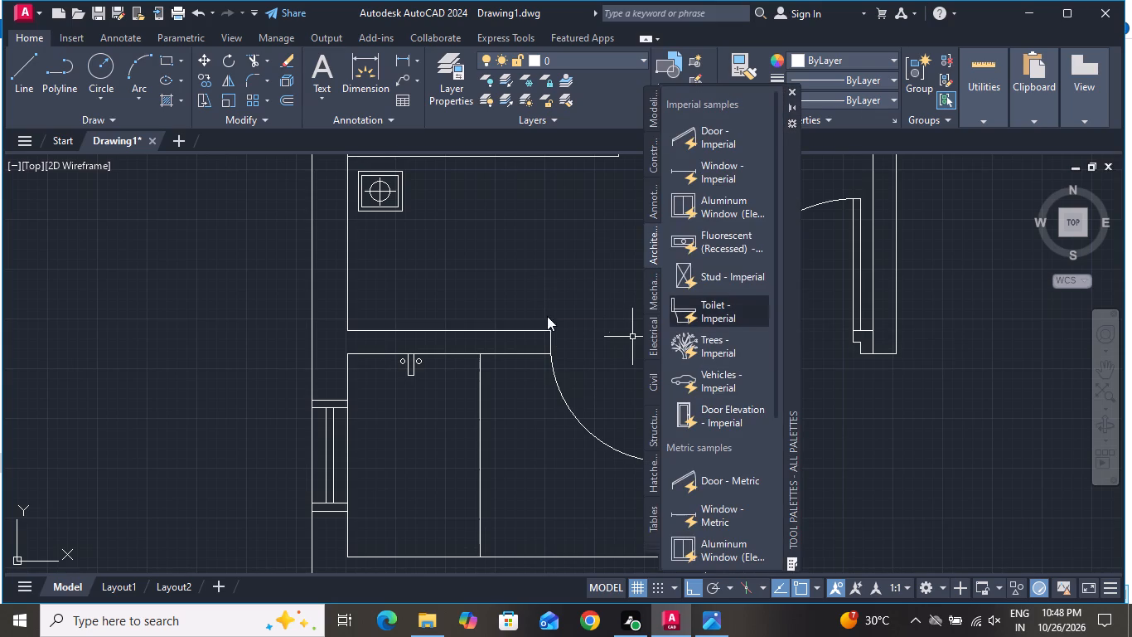
pyautogui.click(467, 283)
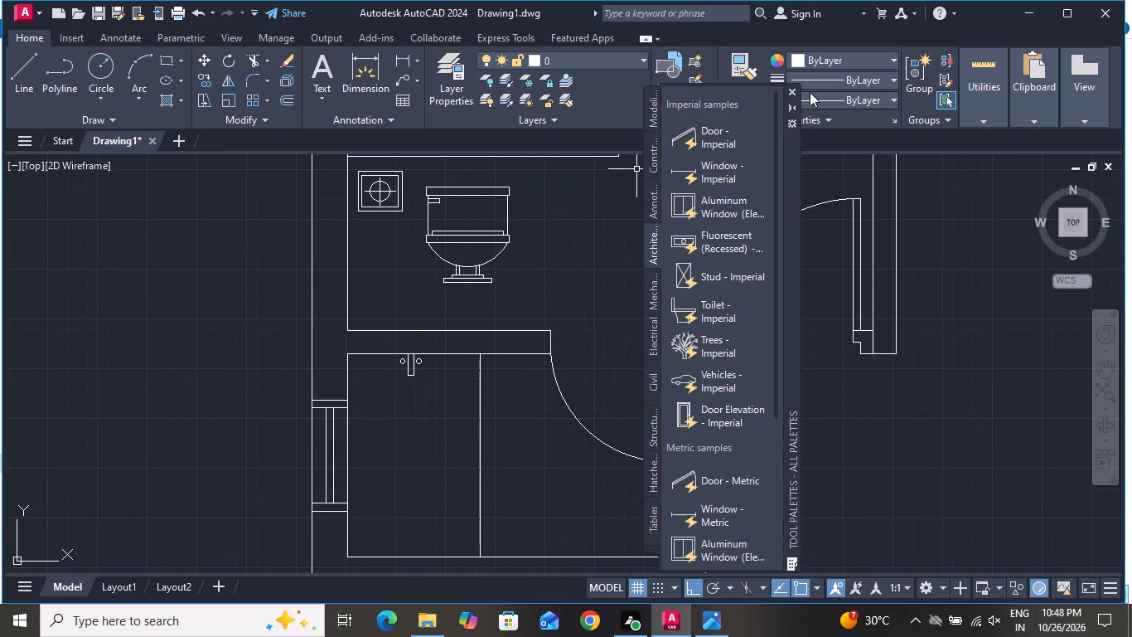
pyautogui.click(790, 93)
# Change the inserted toilet block's view to Round (Plan).
pyautogui.scroll(-2, 600, 372)
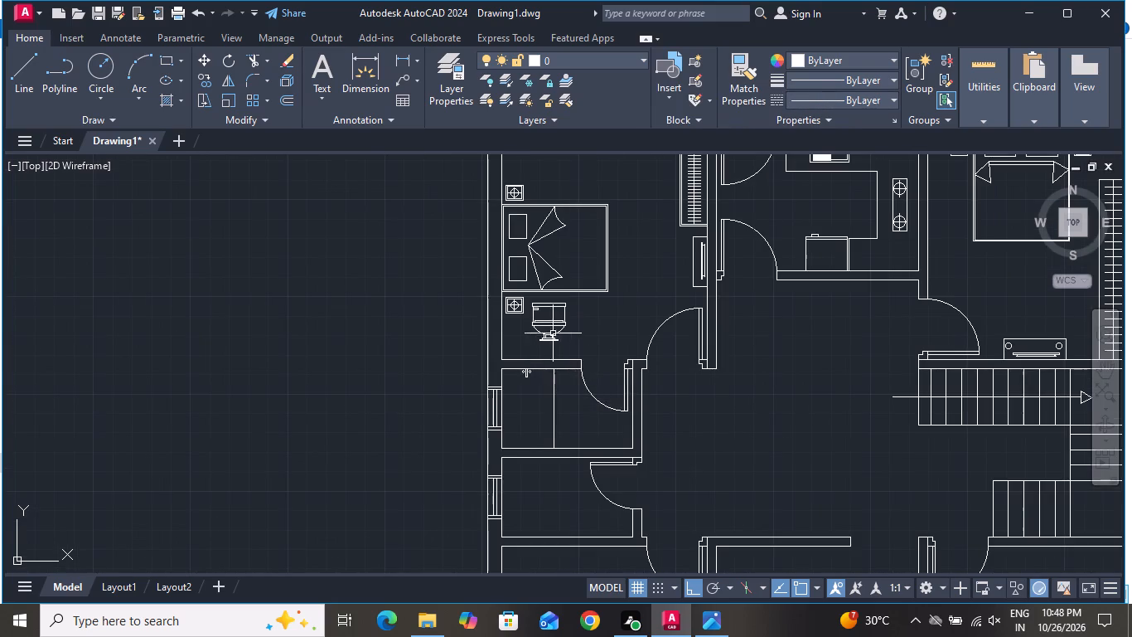
pyautogui.scroll(2, 551, 332)
pyautogui.click(535, 333)
pyautogui.click(520, 345)
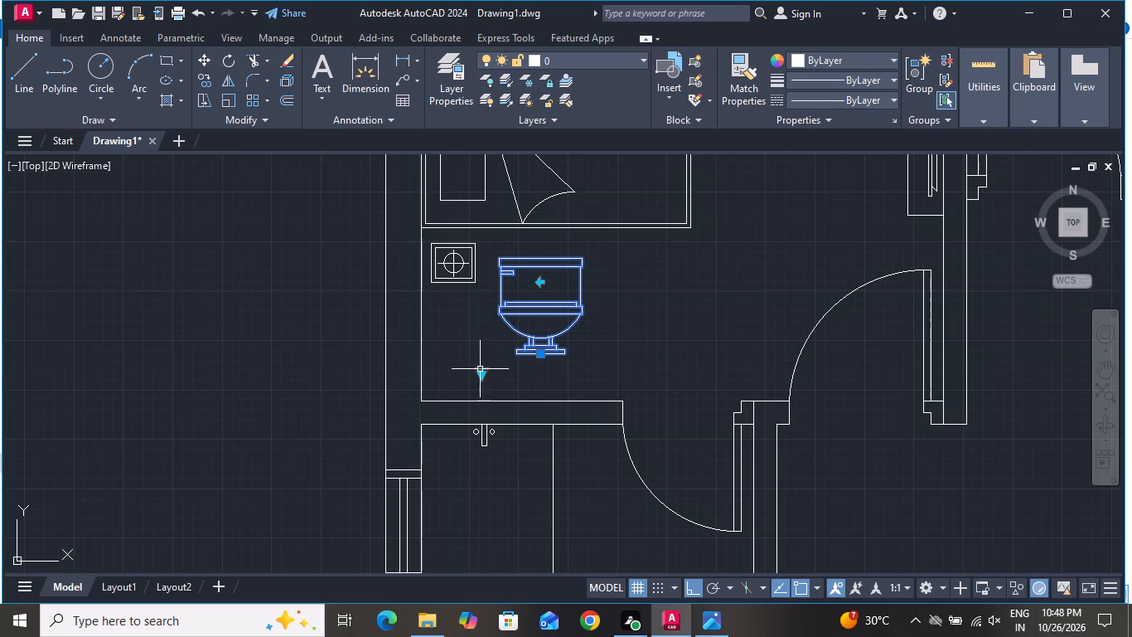
pyautogui.click(481, 372)
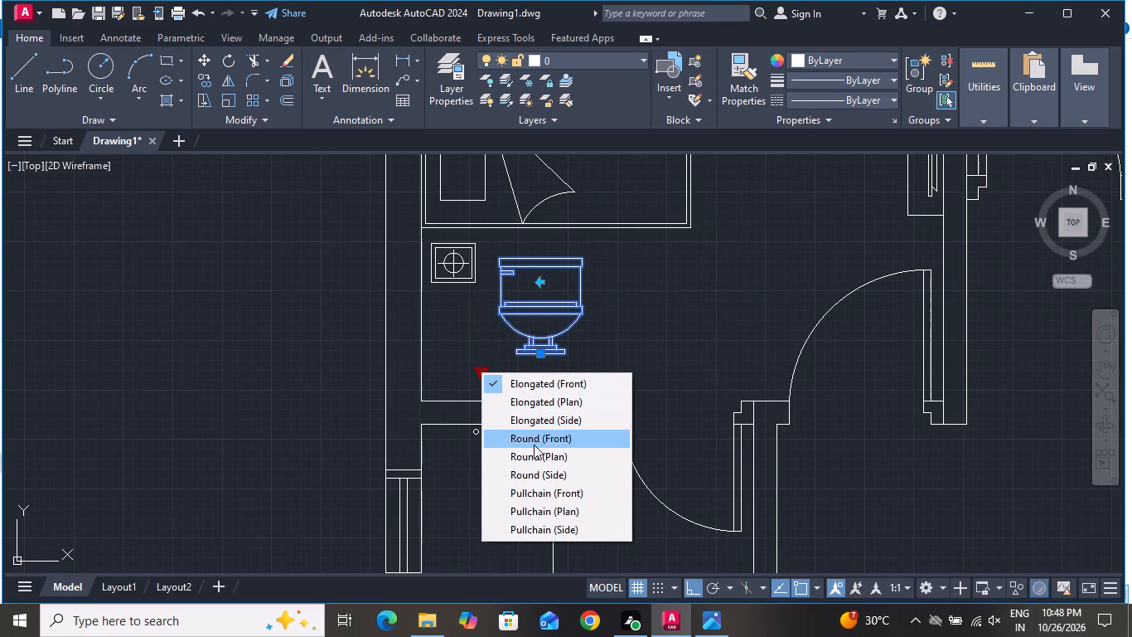
pyautogui.click(534, 459)
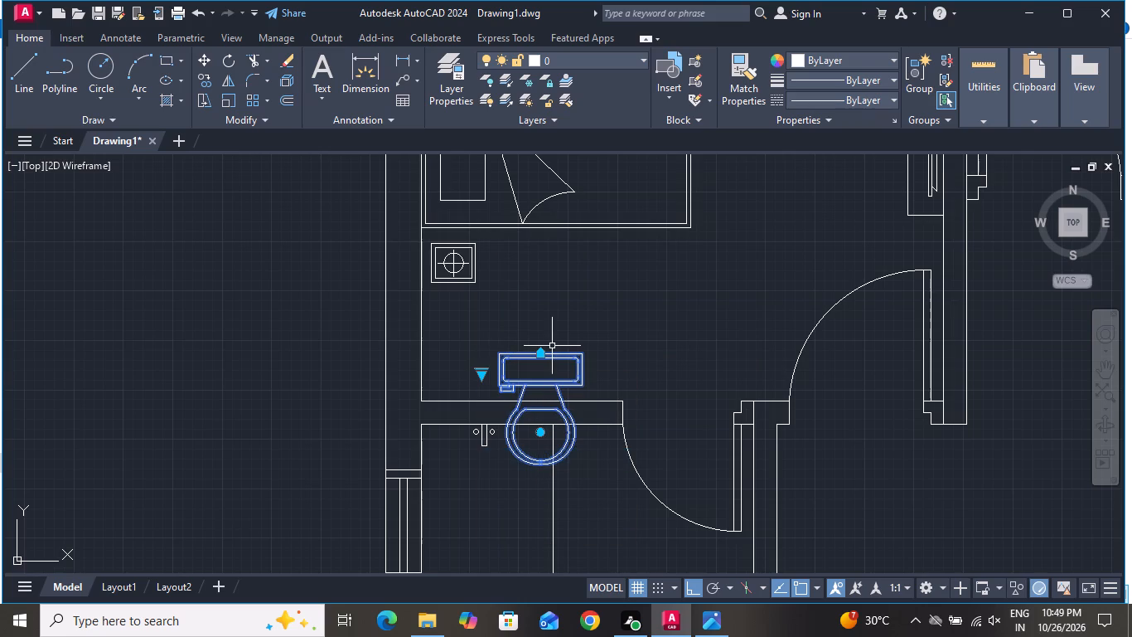
# Scale the toilet block down to roughly half its size.
pyautogui.click(231, 104)
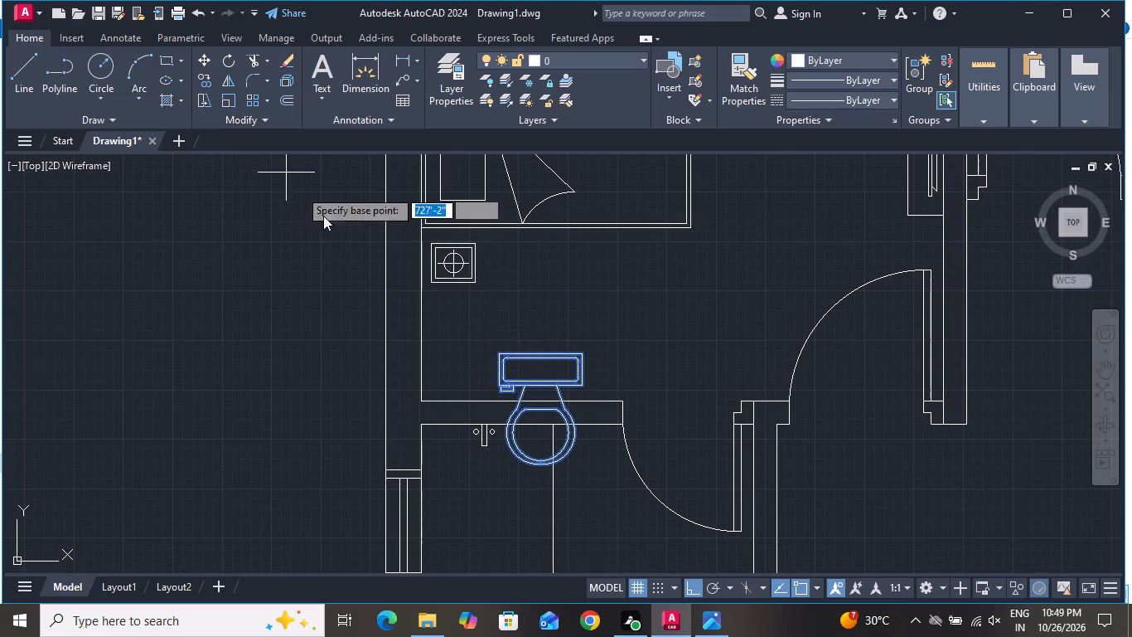
pyautogui.click(545, 380)
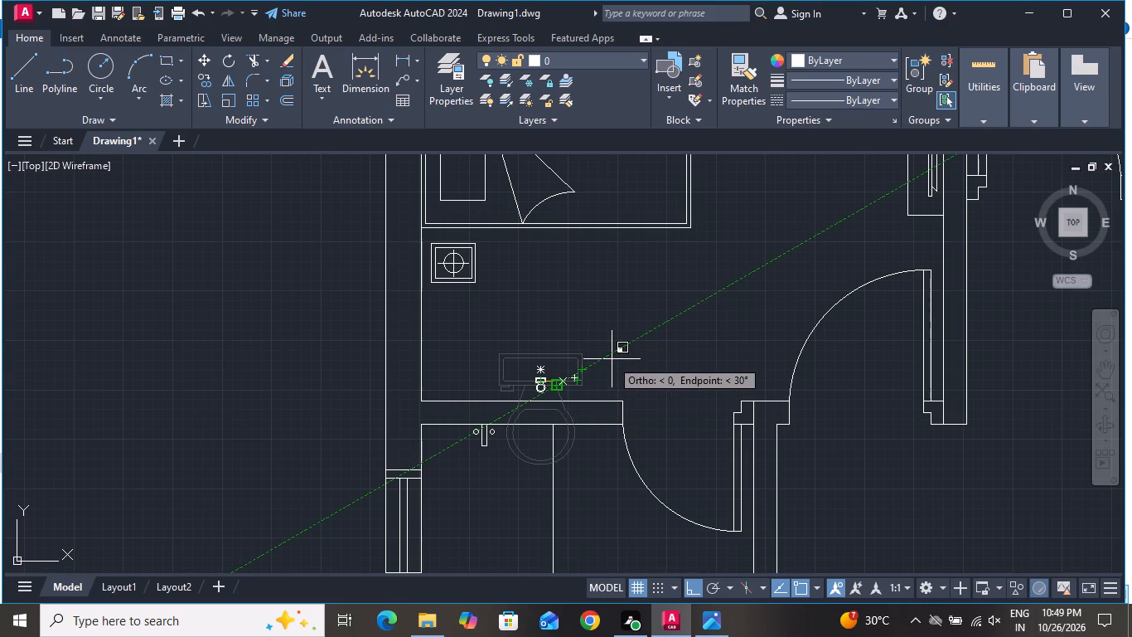
pyautogui.click(639, 378)
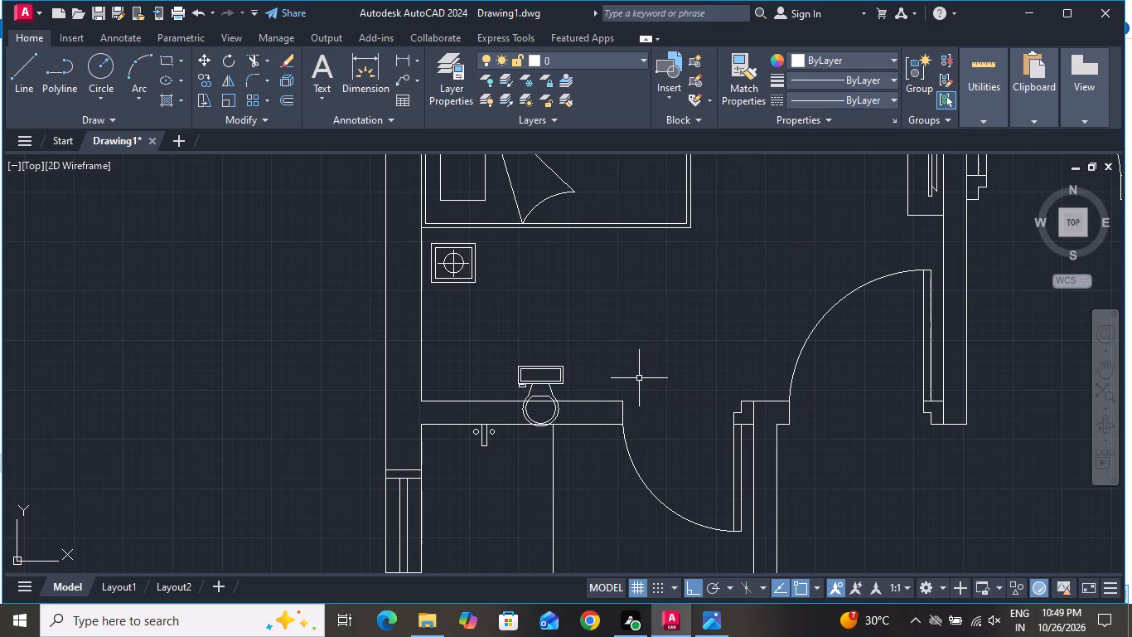
# Rotate the toilet block 180° so its tank faces south.
pyautogui.click(564, 375)
pyautogui.click(228, 58)
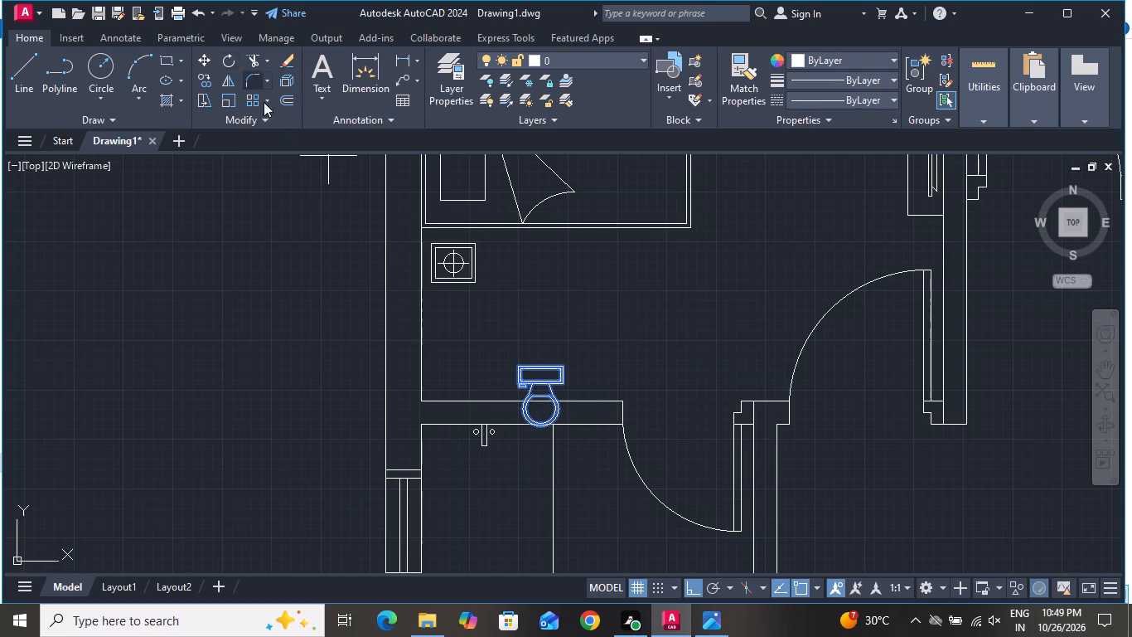
pyautogui.click(514, 349)
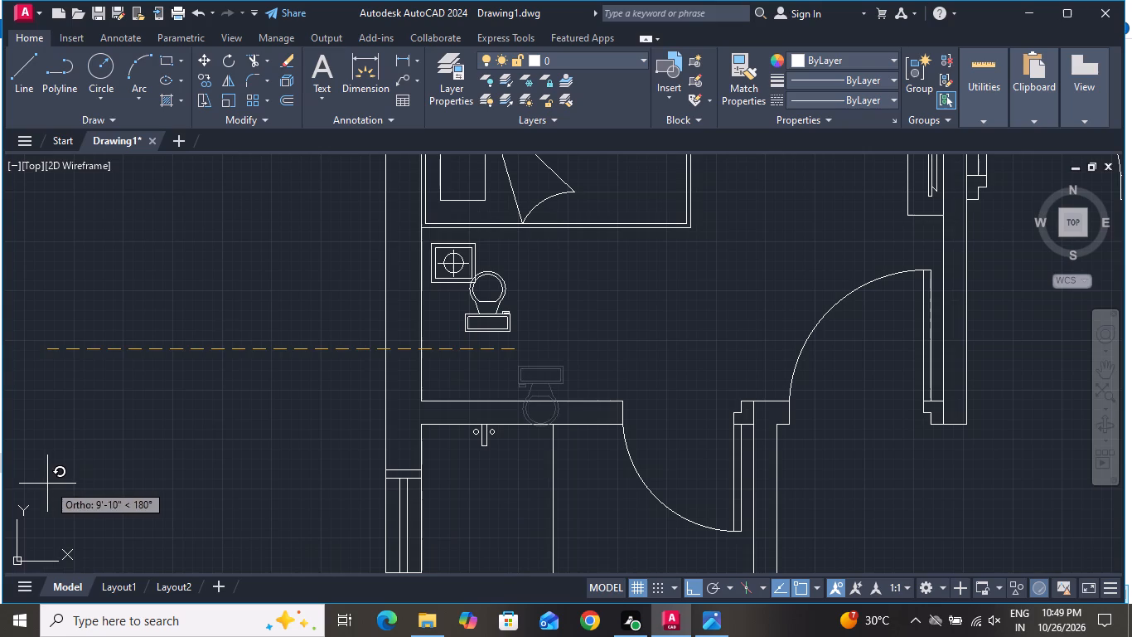
pyautogui.click(47, 484)
# Move the toilet with Ortho off into the bathroom, its tank against the south wall just east of the partition line.
pyautogui.click(509, 325)
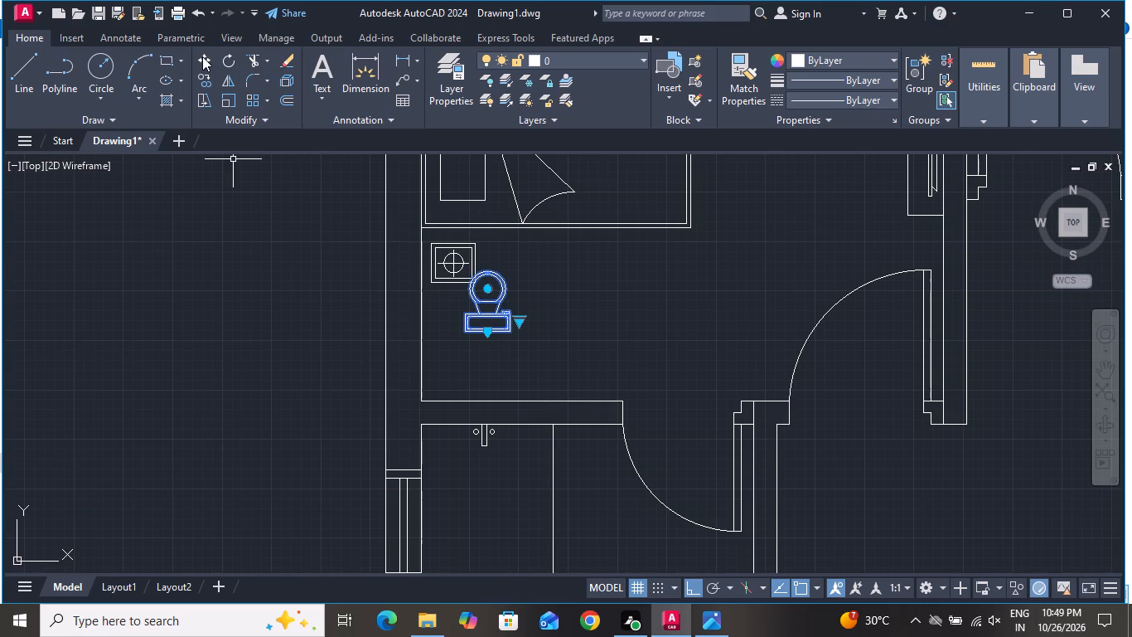
pyautogui.click(202, 56)
pyautogui.click(696, 586)
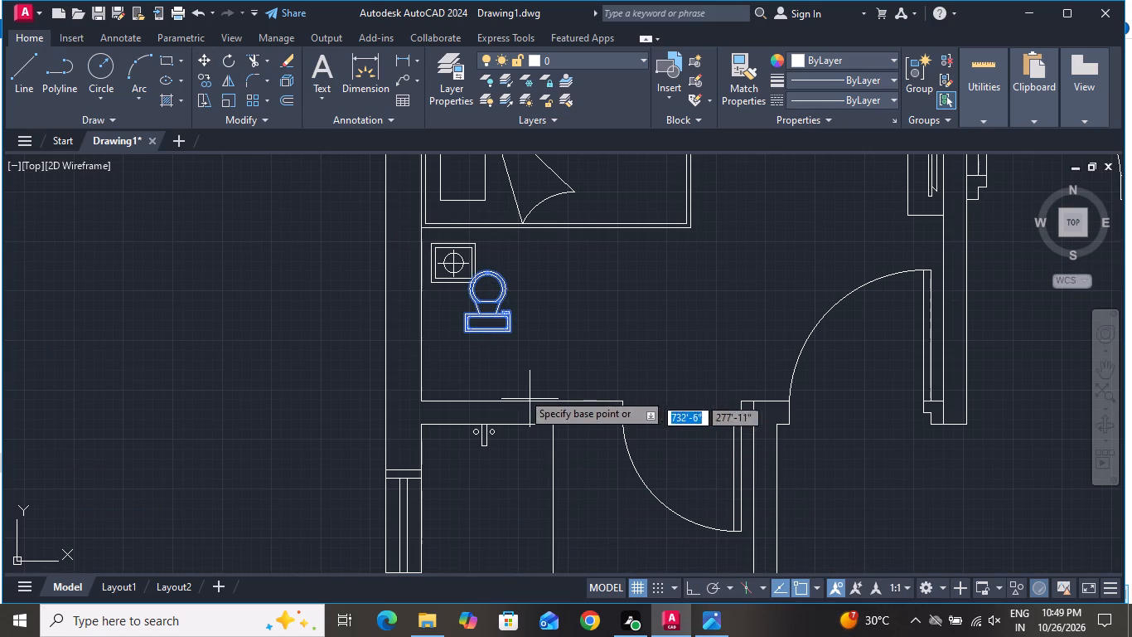
pyautogui.click(486, 340)
pyautogui.scroll(-3, 583, 330)
pyautogui.scroll(3, 588, 414)
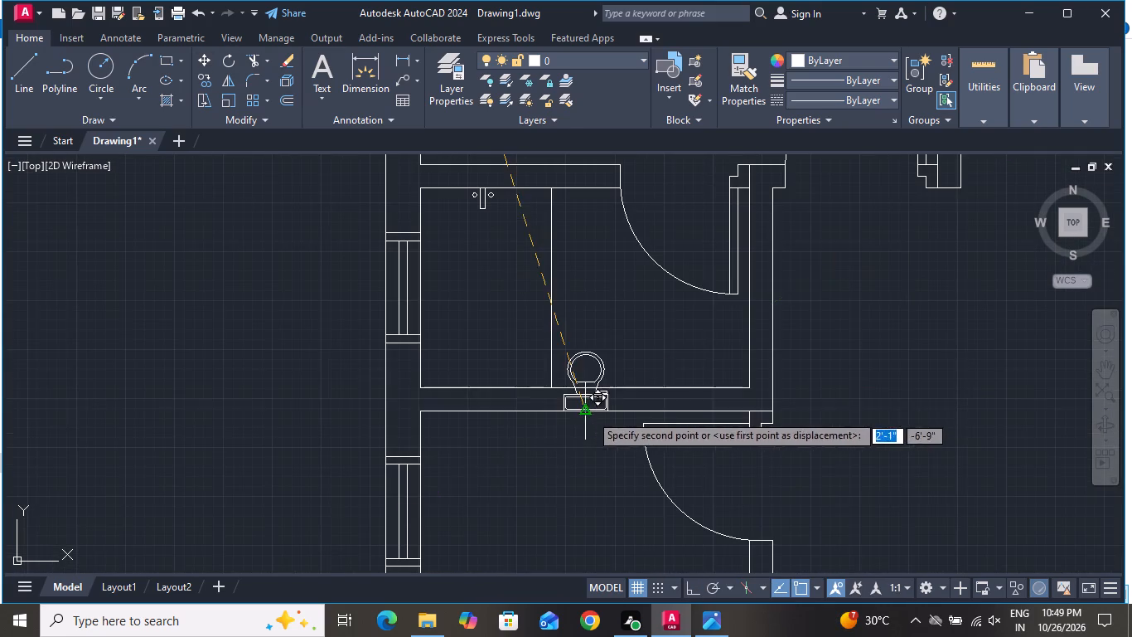
pyautogui.click(607, 387)
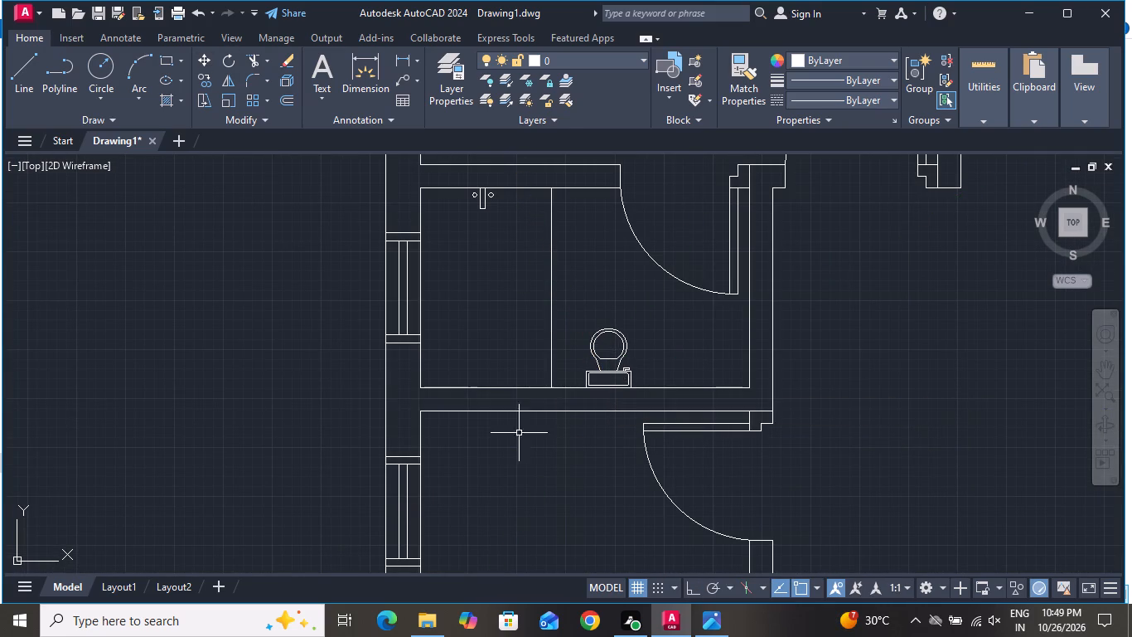
# Draw a washbasin ellipse with radii of about 9" and 5" near the bathroom's south wall, west of the partition line.
pyautogui.scroll(-1, 234, 294)
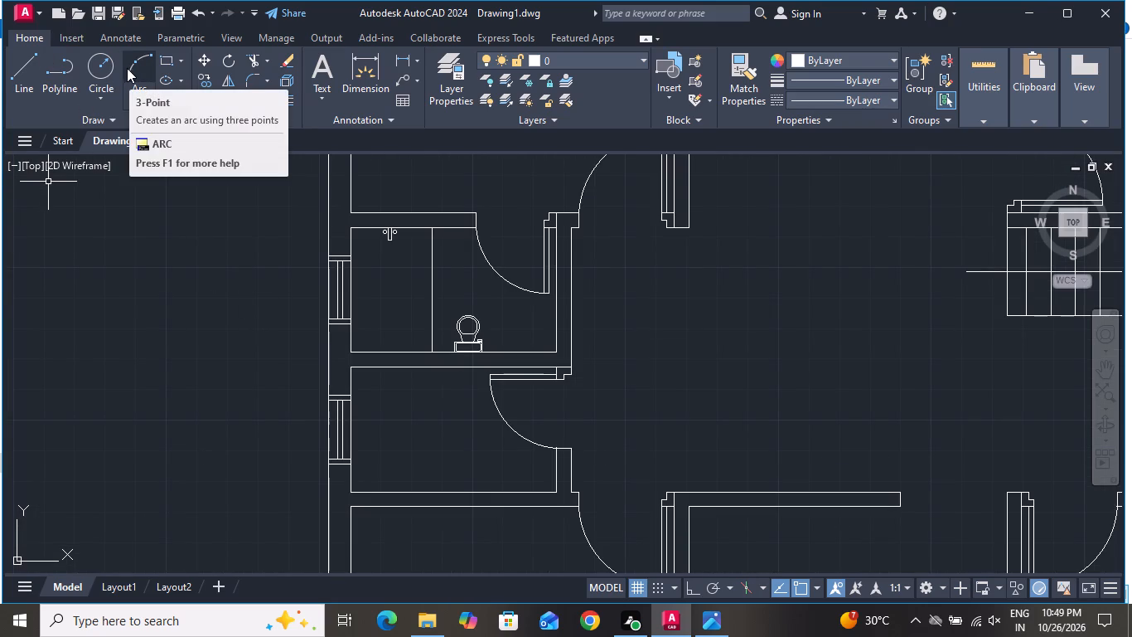
pyautogui.click(166, 82)
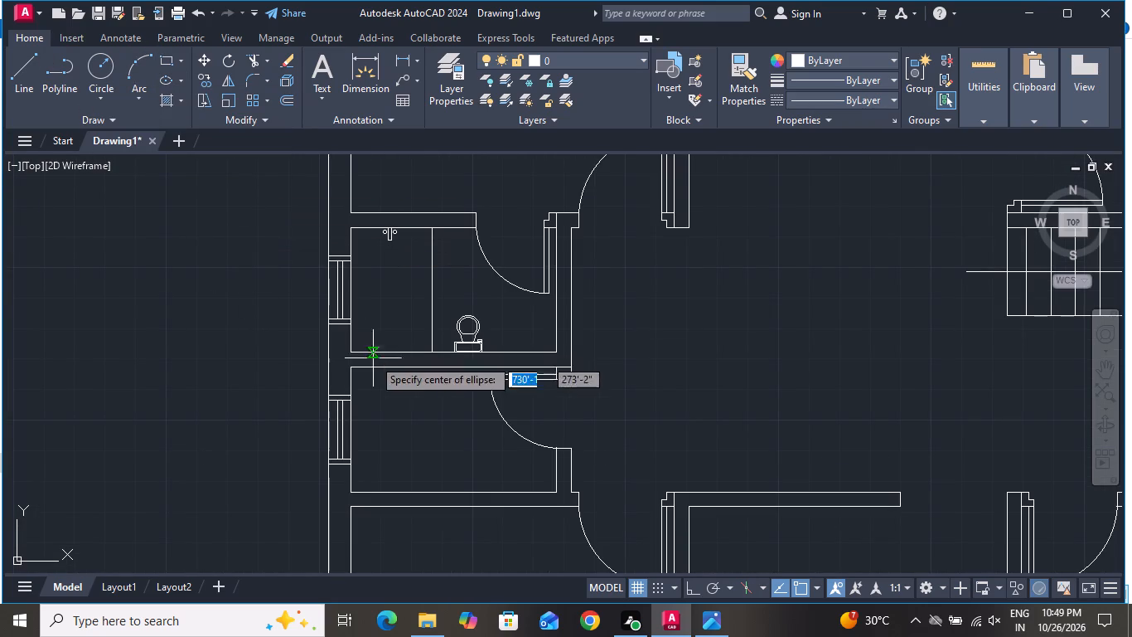
pyautogui.scroll(2, 388, 348)
pyautogui.click(399, 321)
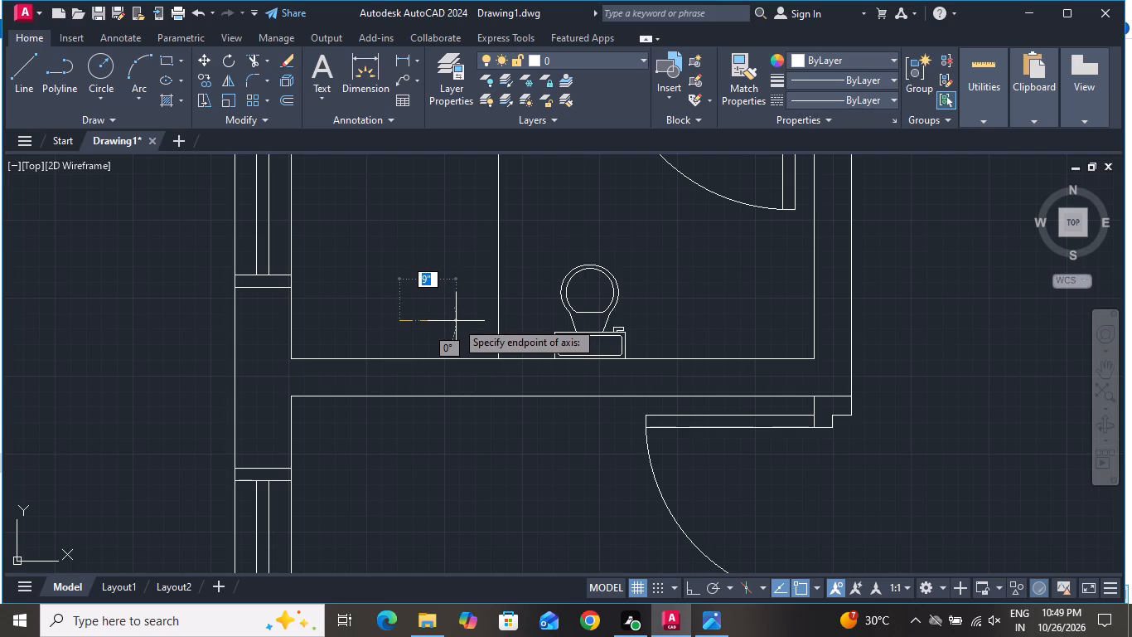
pyautogui.click(456, 321)
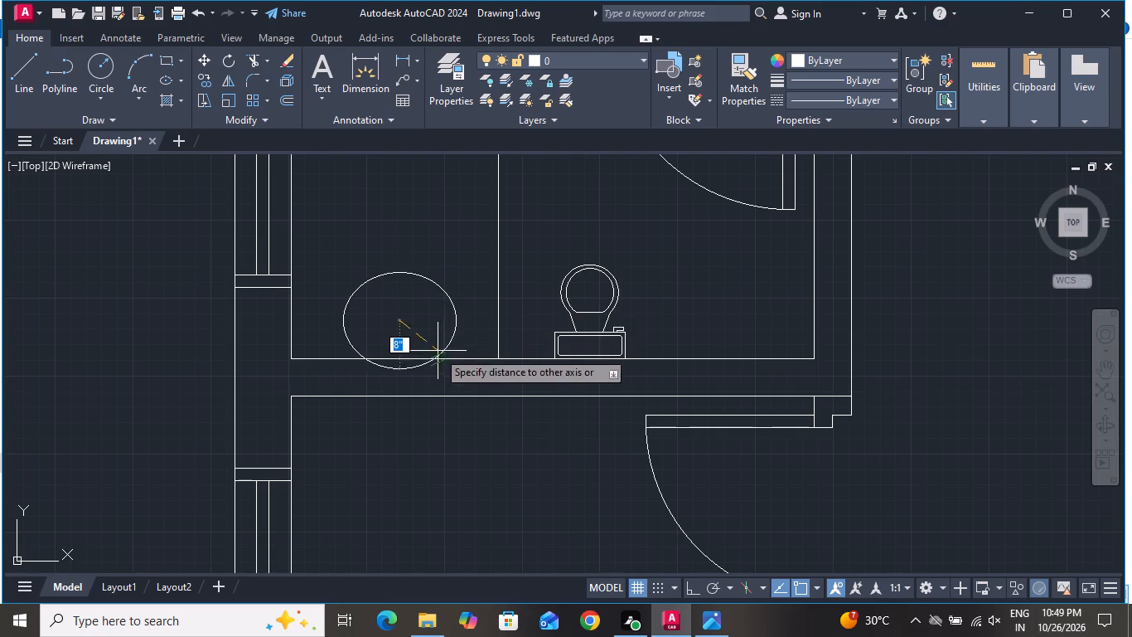
pyautogui.click(428, 329)
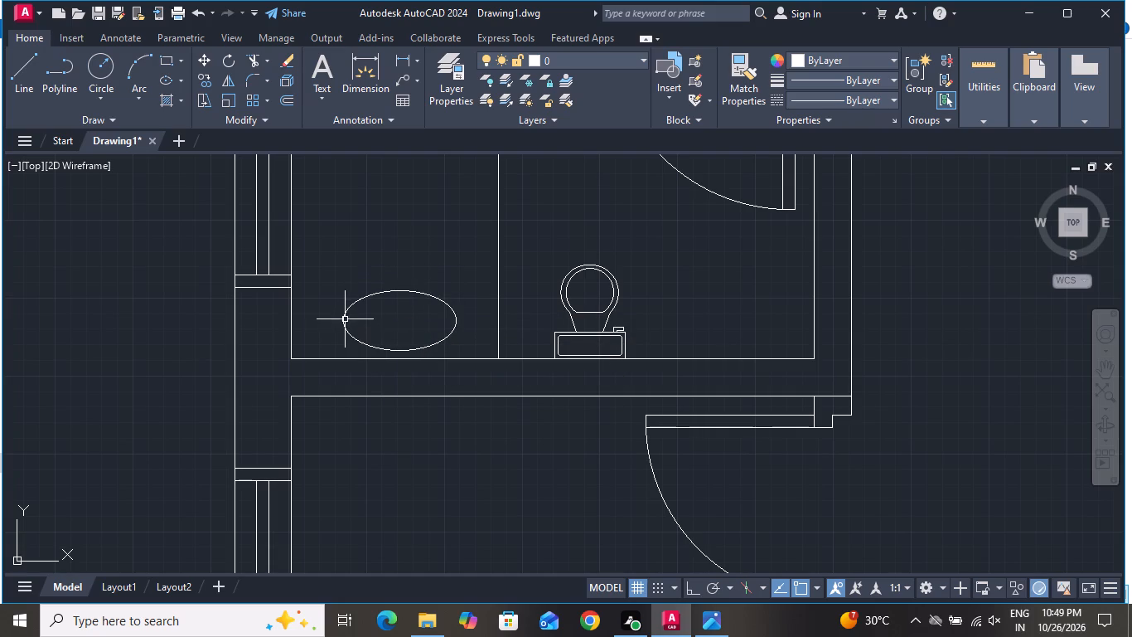
# Stretch the basin ellipse's west quadrant inward to shorten its major radius while keeping the 5" minor radius.
pyautogui.click(345, 319)
pyautogui.click(345, 319)
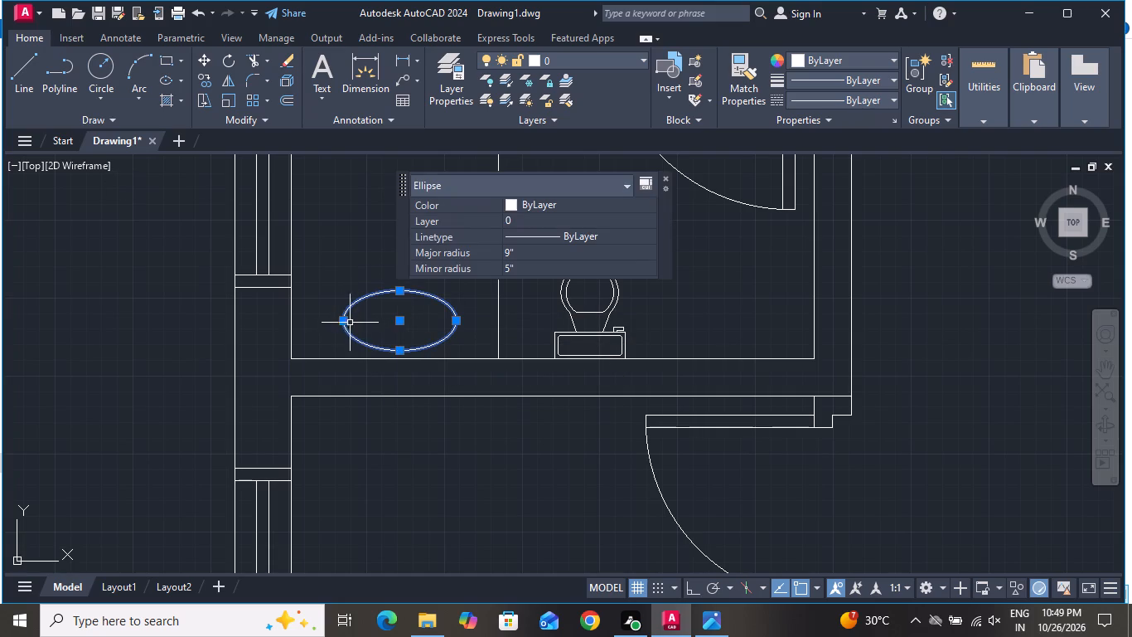
pyautogui.click(343, 318)
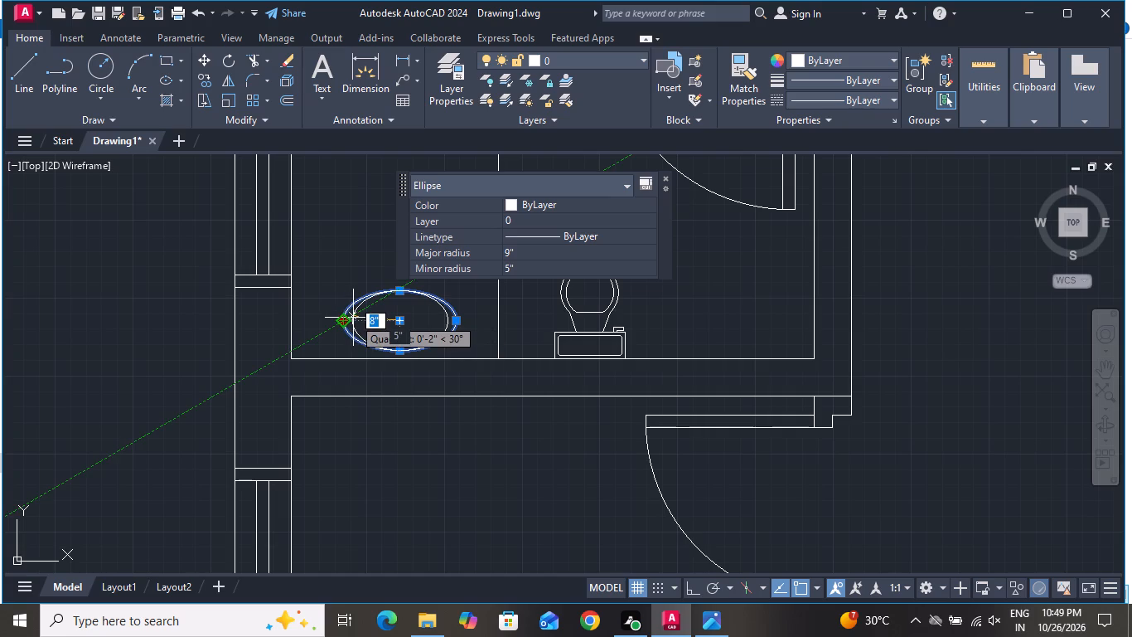
pyautogui.click(354, 318)
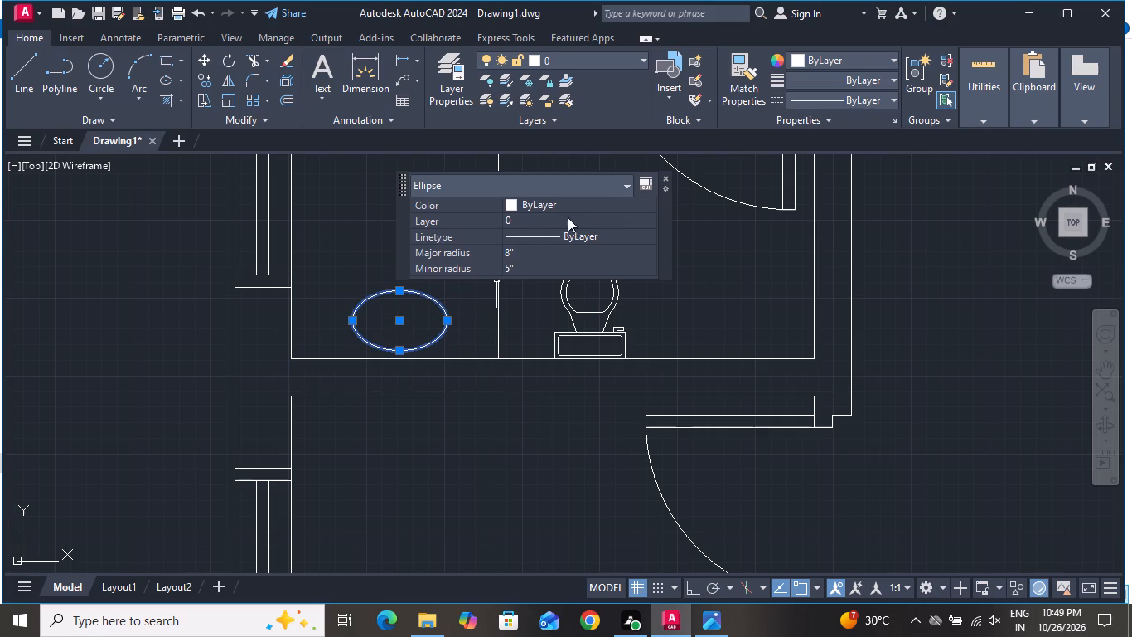
pyautogui.click(665, 177)
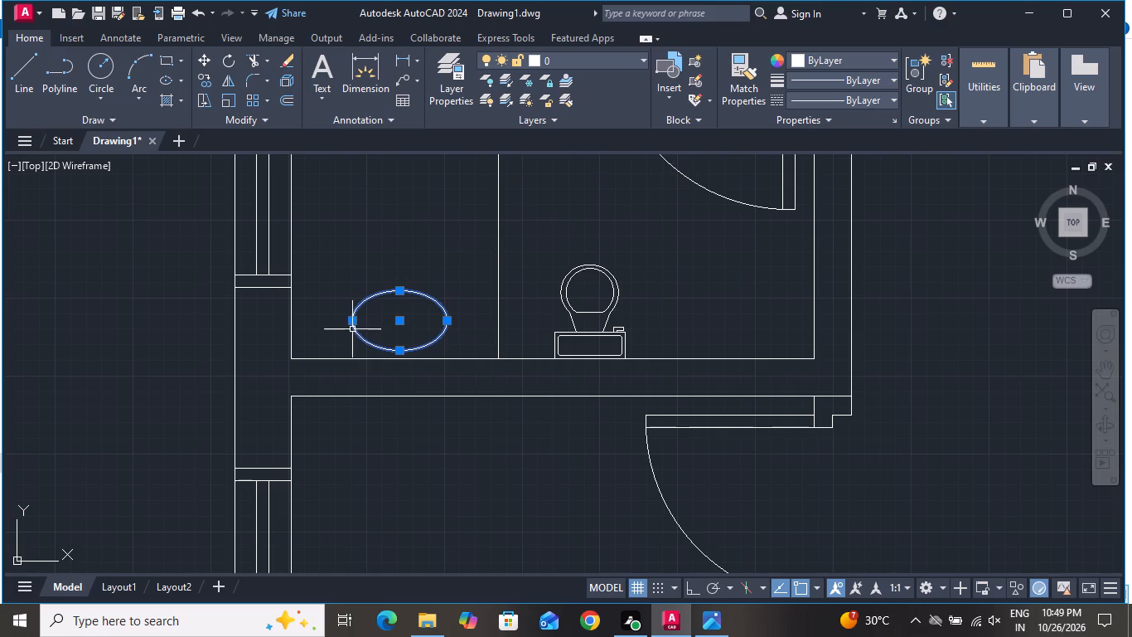
pyautogui.click(351, 321)
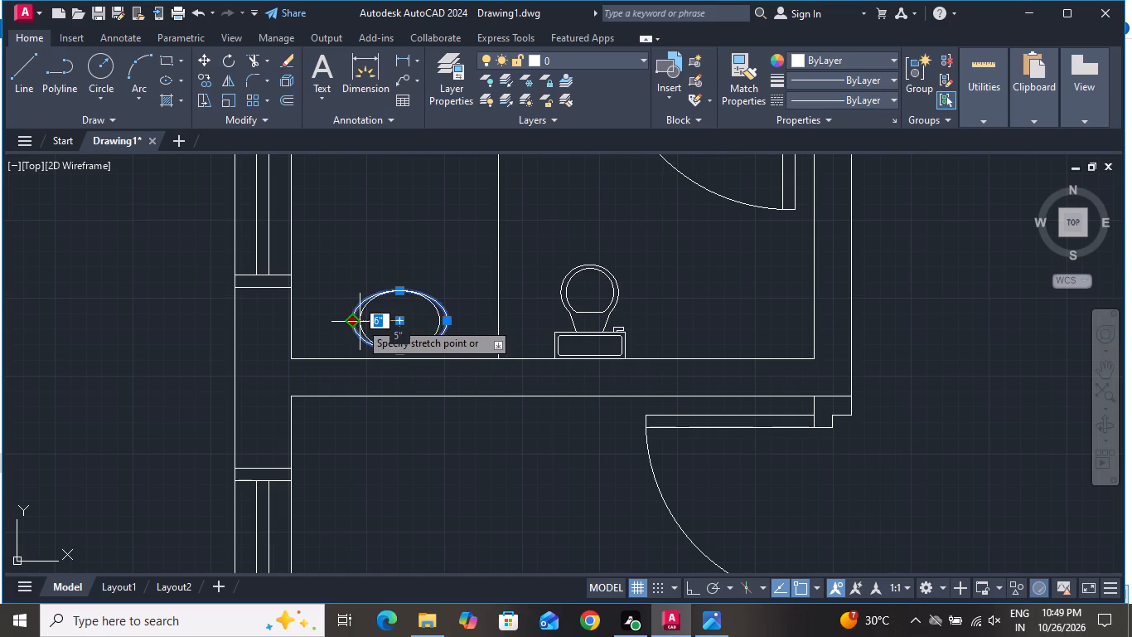
pyautogui.click(360, 322)
pyautogui.scroll(-1, 465, 327)
pyautogui.scroll(2, 406, 326)
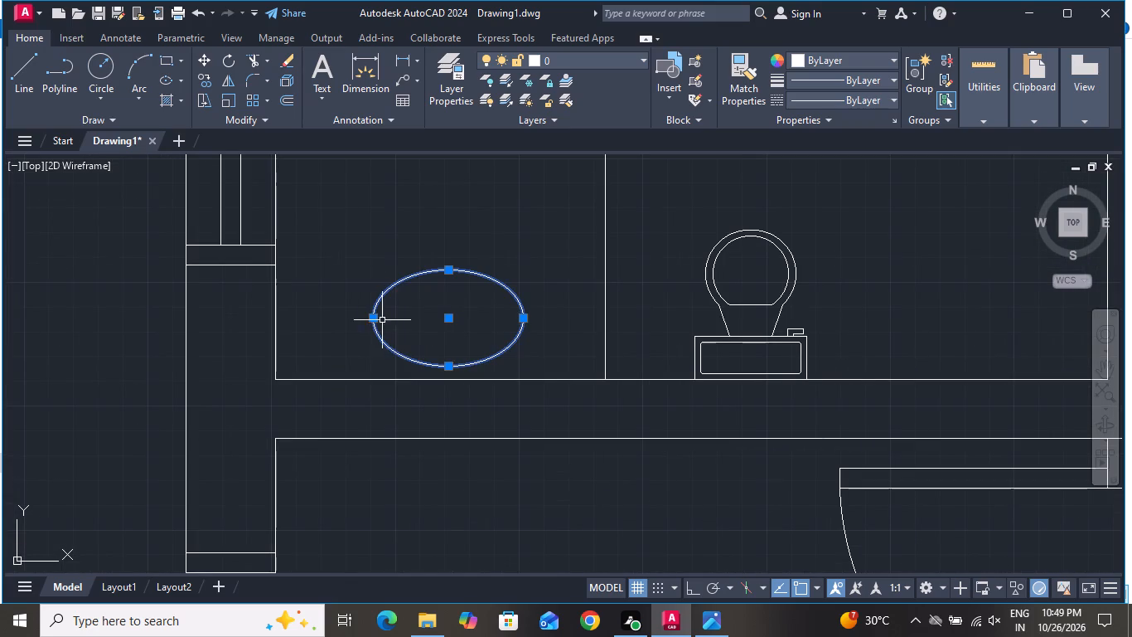
pyautogui.click(372, 322)
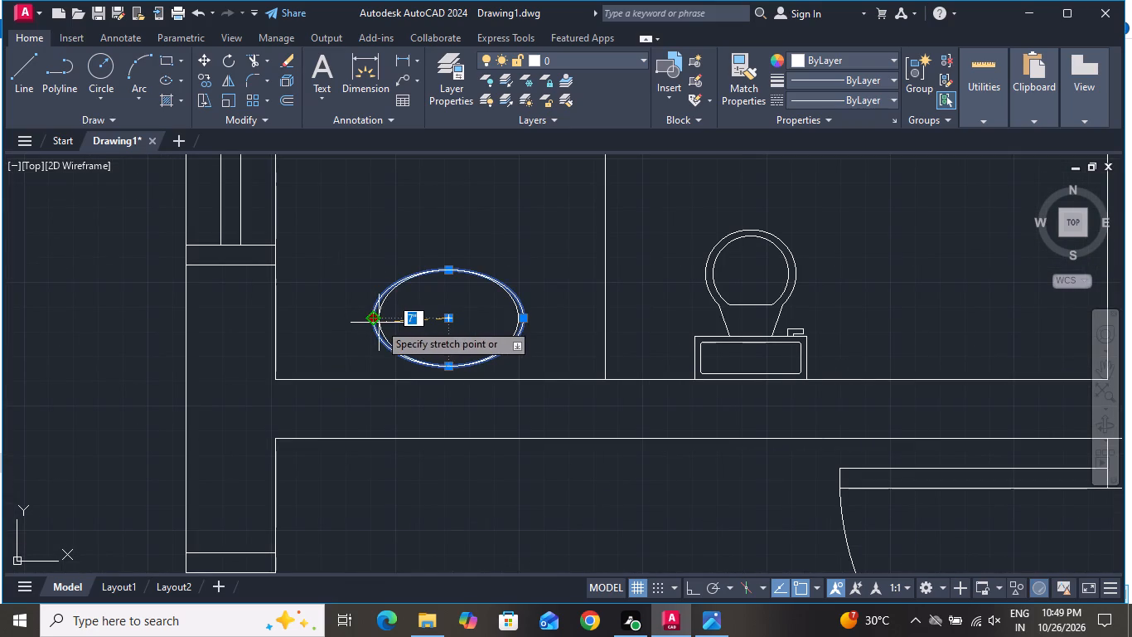
pyautogui.click(384, 323)
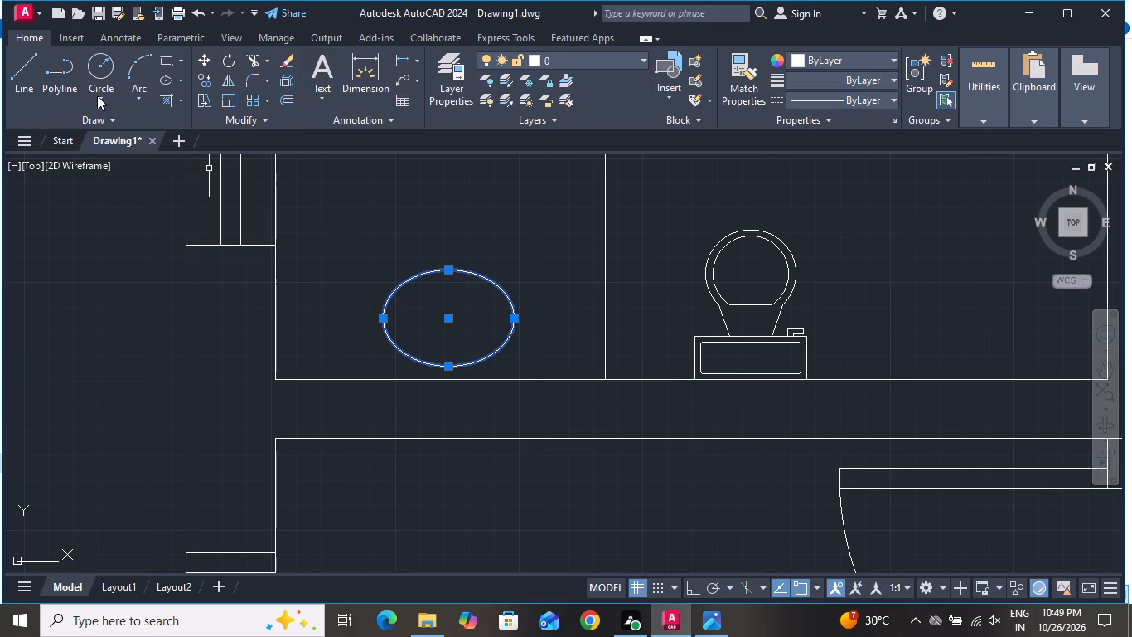
# Draw a small drain circle at the centre of the basin ellipse.
pyautogui.click(96, 71)
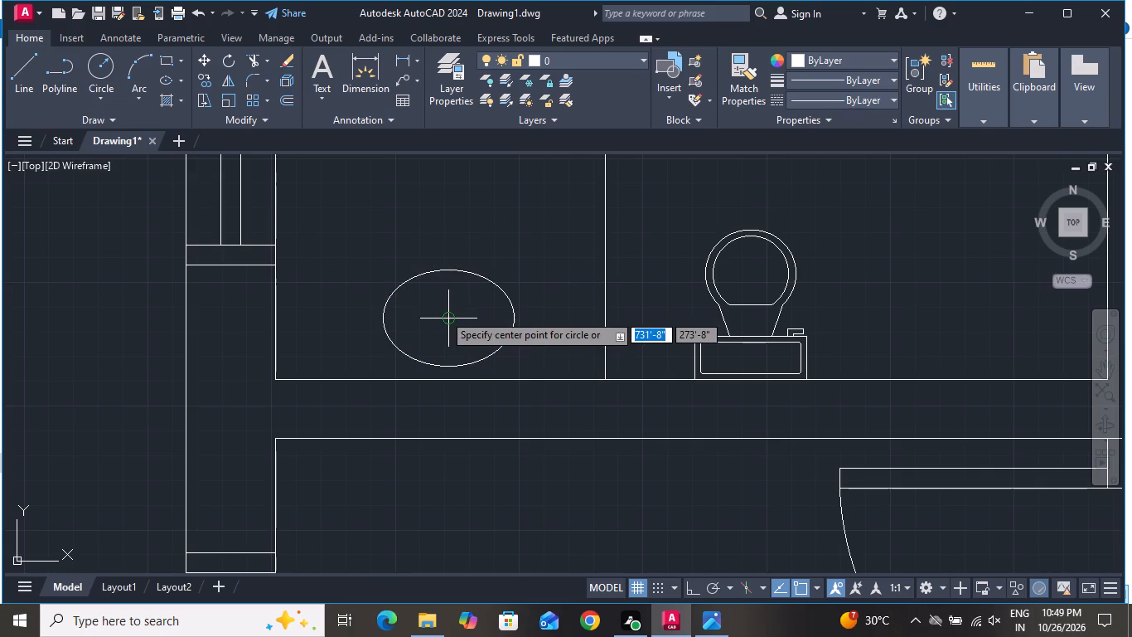
pyautogui.click(443, 314)
pyautogui.click(449, 313)
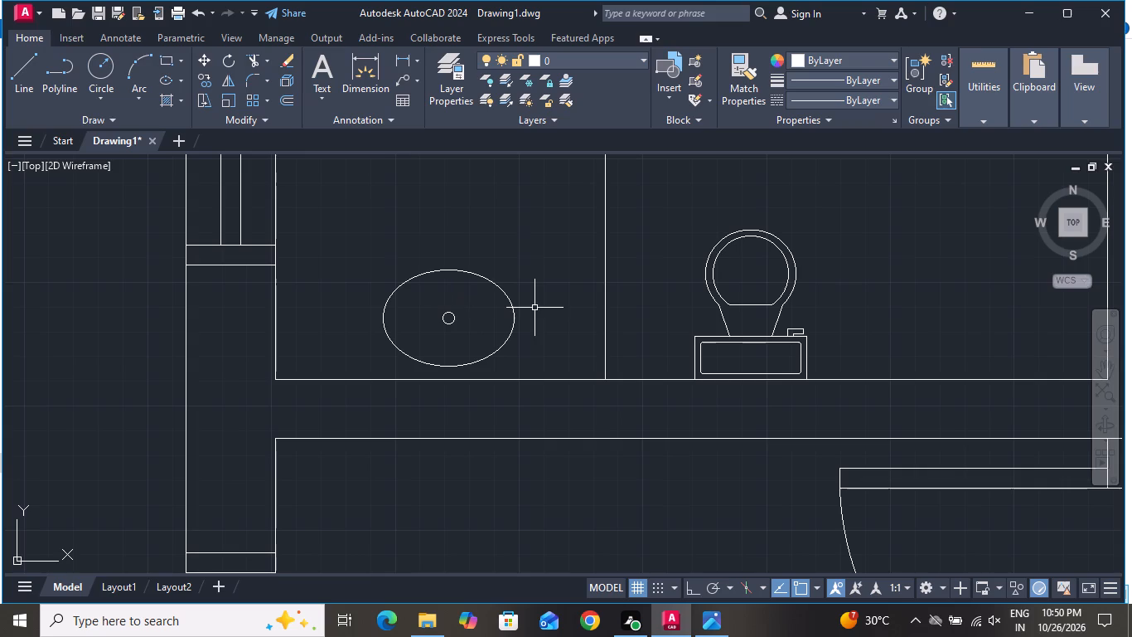
# Draw a narrow tap rectangle from the basin ellipse's south quadrant up to just below the drain circle.
pyautogui.click(165, 57)
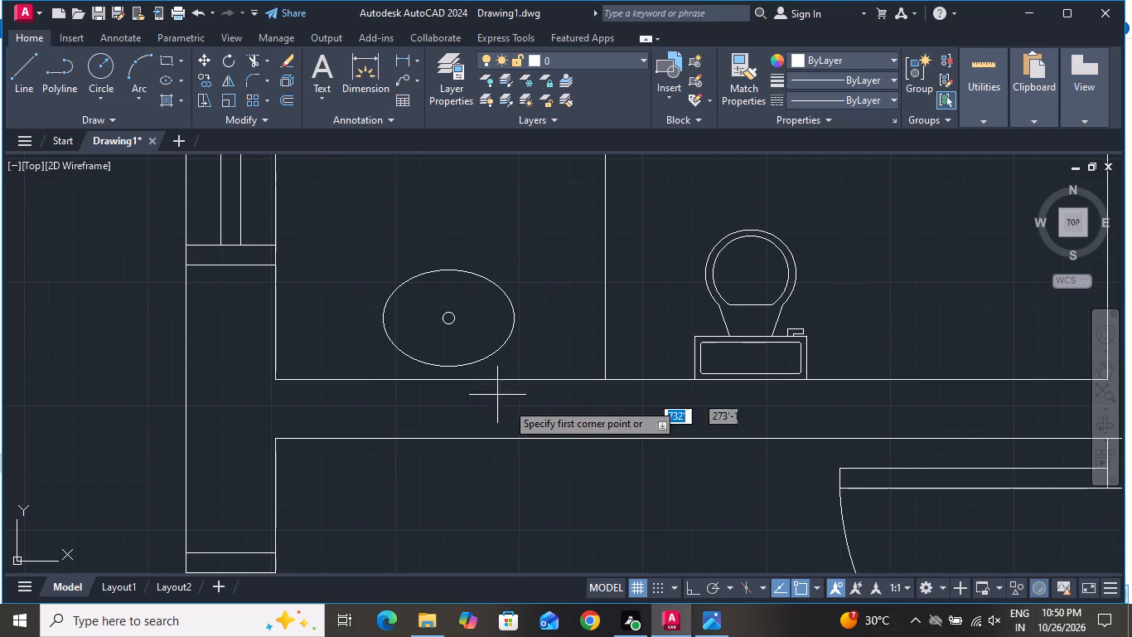
pyautogui.scroll(2, 520, 418)
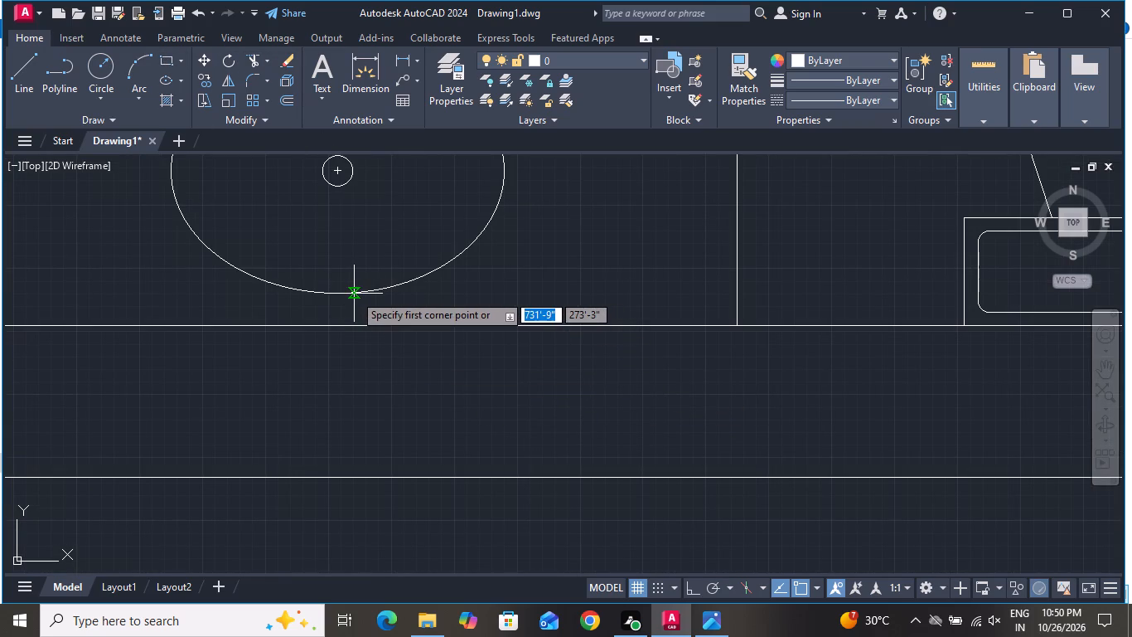
pyautogui.click(341, 294)
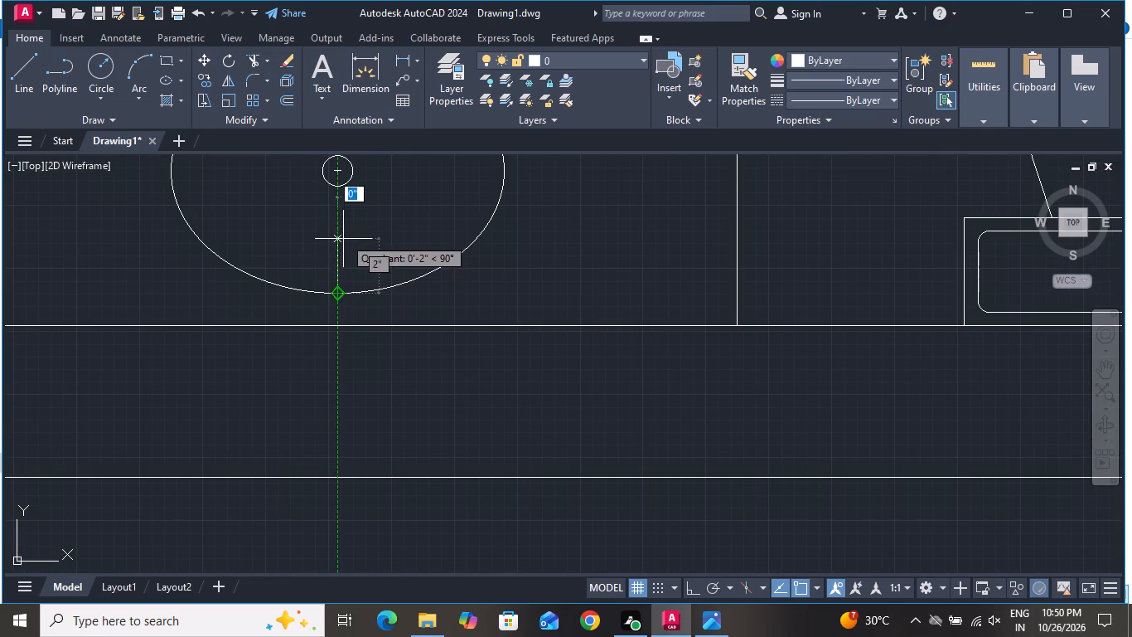
pyautogui.click(352, 202)
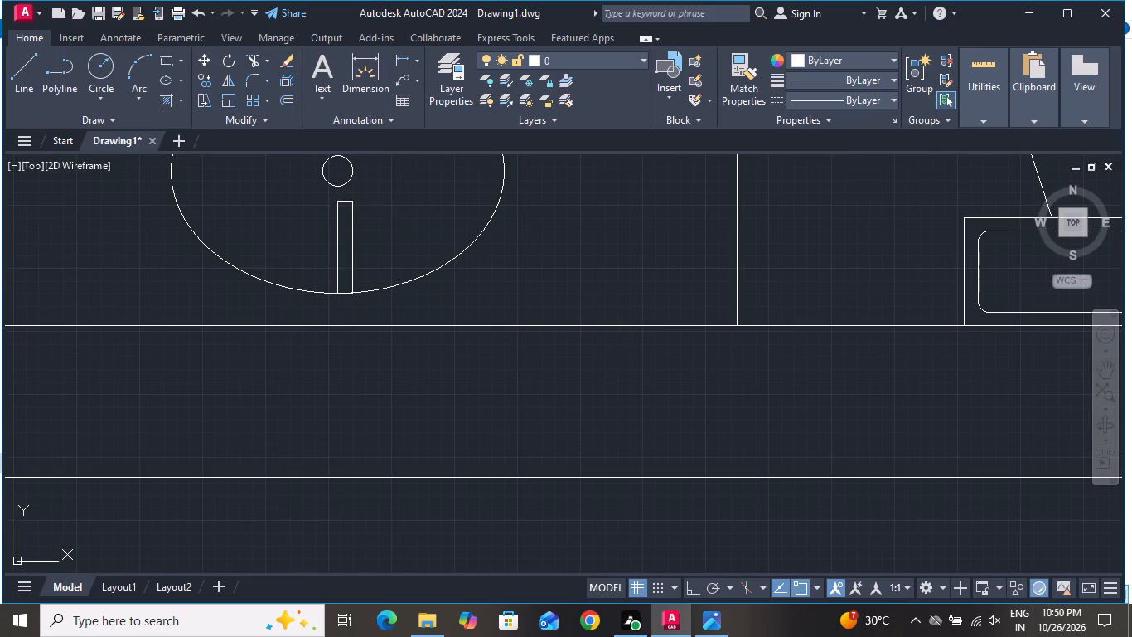
# Move the tap rectangle by its bottom midpoint onto the basin ellipse's south quadrant, centring it under the drain circle.
pyautogui.click(357, 202)
pyautogui.click(334, 216)
pyautogui.click(202, 62)
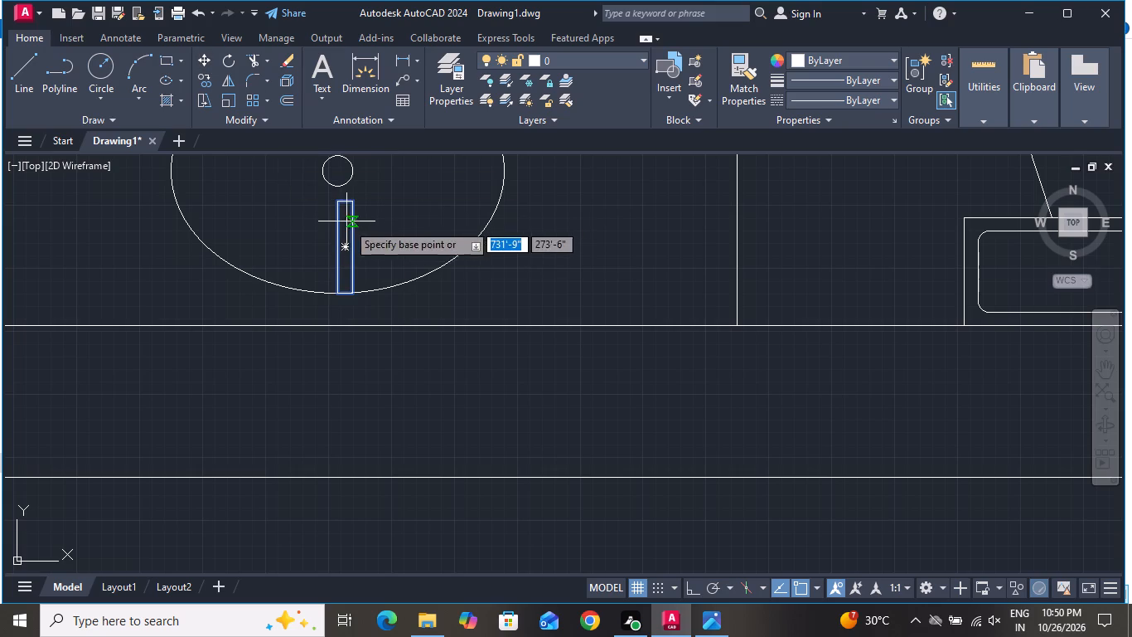
pyautogui.click(343, 290)
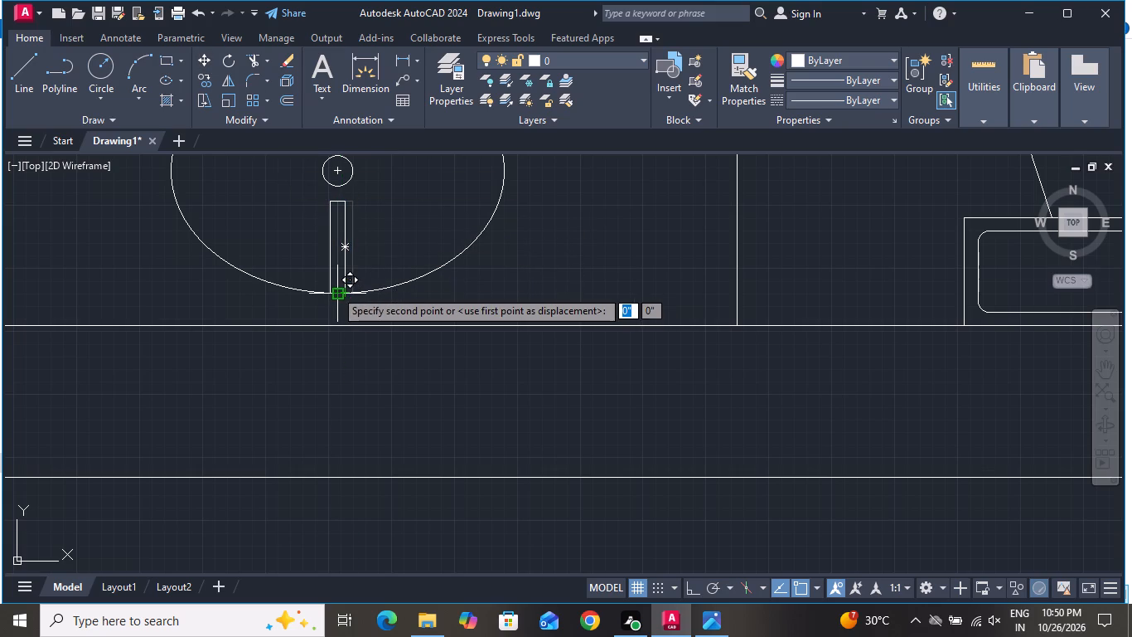
pyautogui.click(335, 289)
# Draw a small floor-drain circle in the bathroom's southwest corner.
pyautogui.scroll(-2, 395, 345)
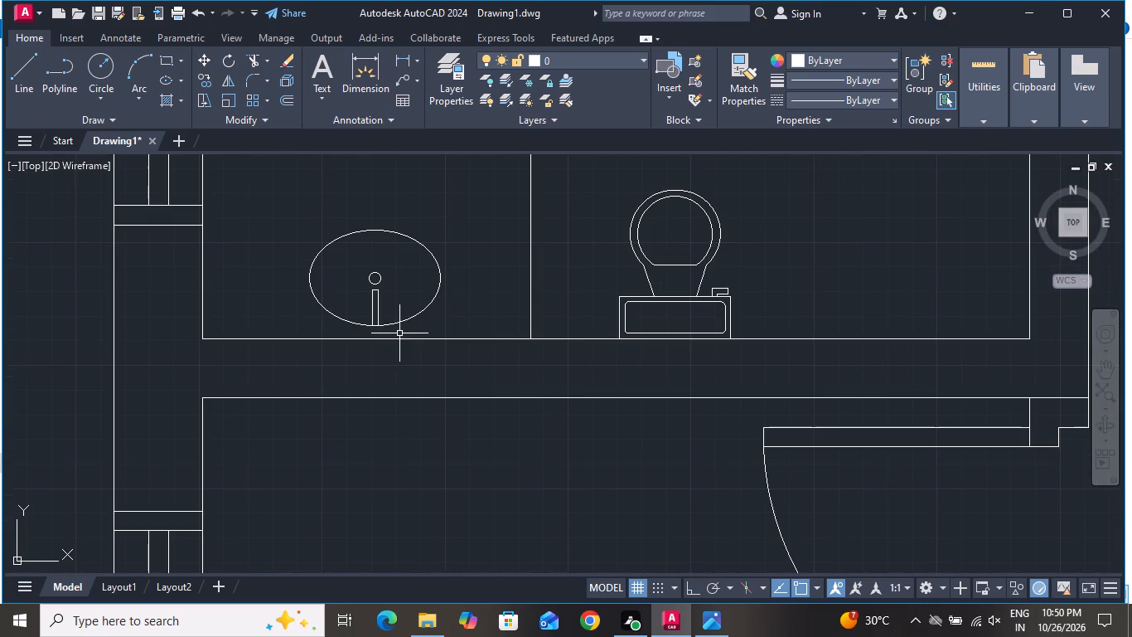
pyautogui.click(112, 66)
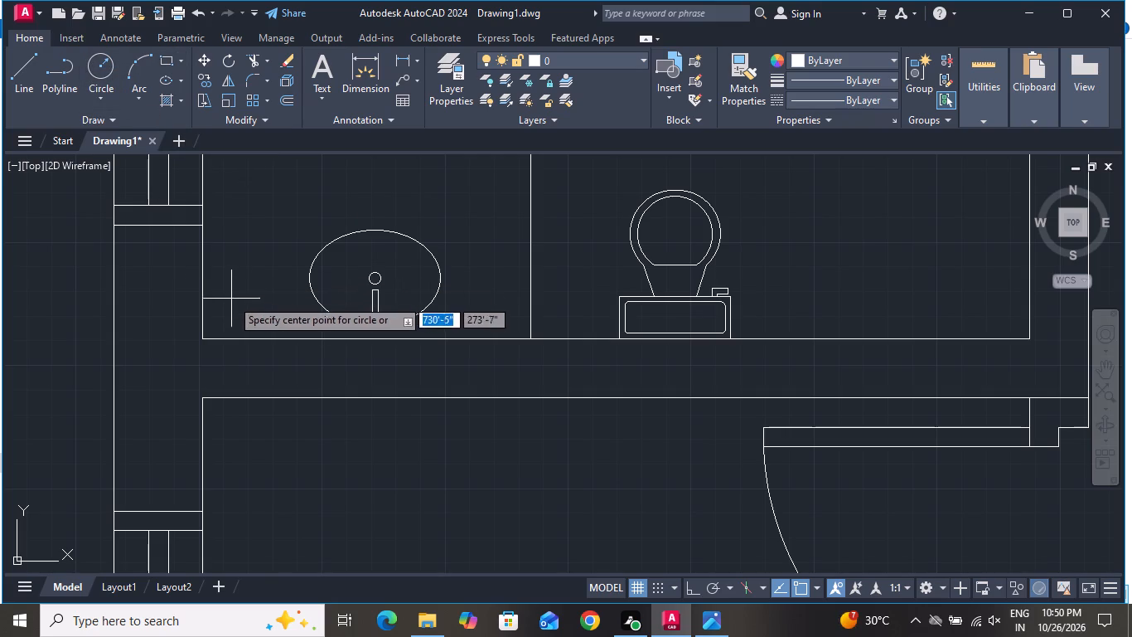
pyautogui.click(217, 327)
pyautogui.click(222, 319)
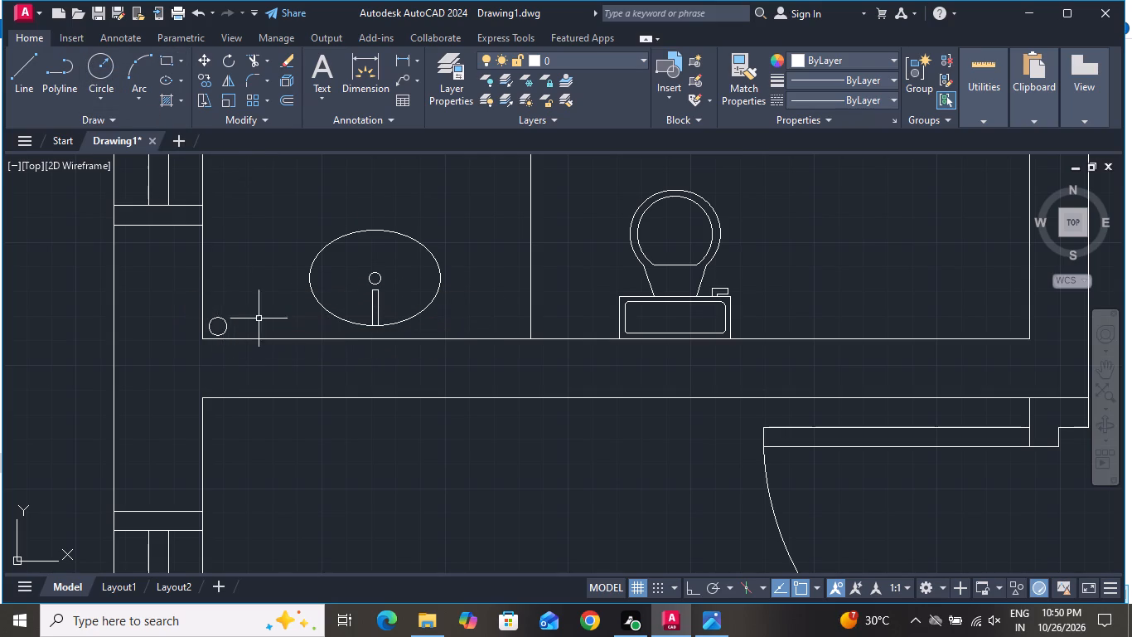
# Draw a three-point arc across the basin's lower part, through both sides of the ellipse and ending beyond its east side.
pyautogui.scroll(-2, 298, 314)
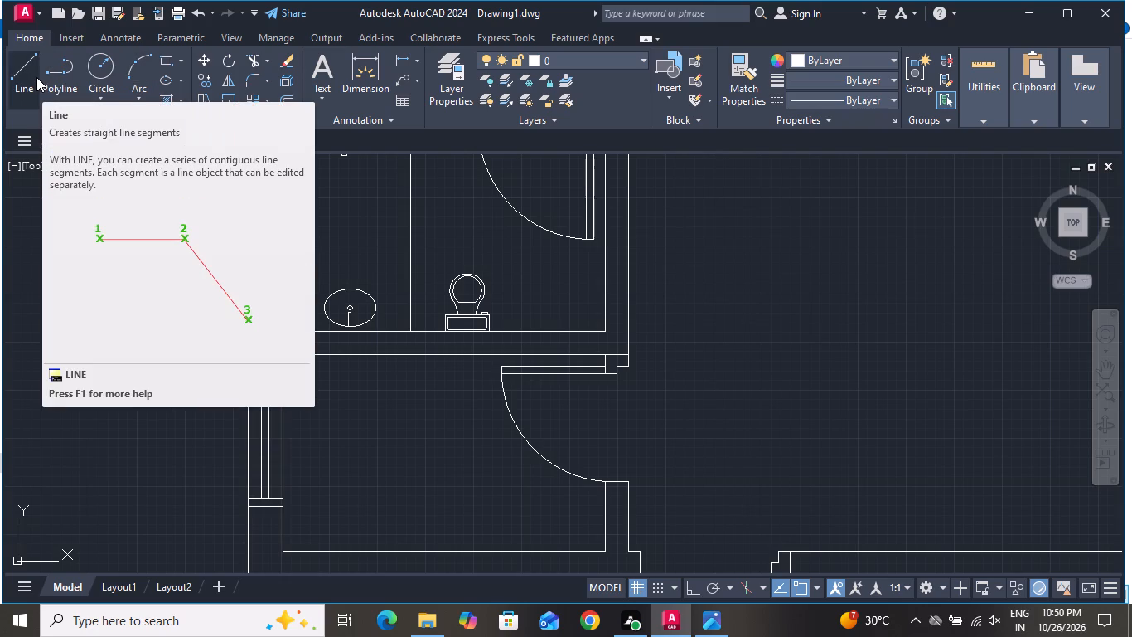
pyautogui.press('o')
pyautogui.click(128, 61)
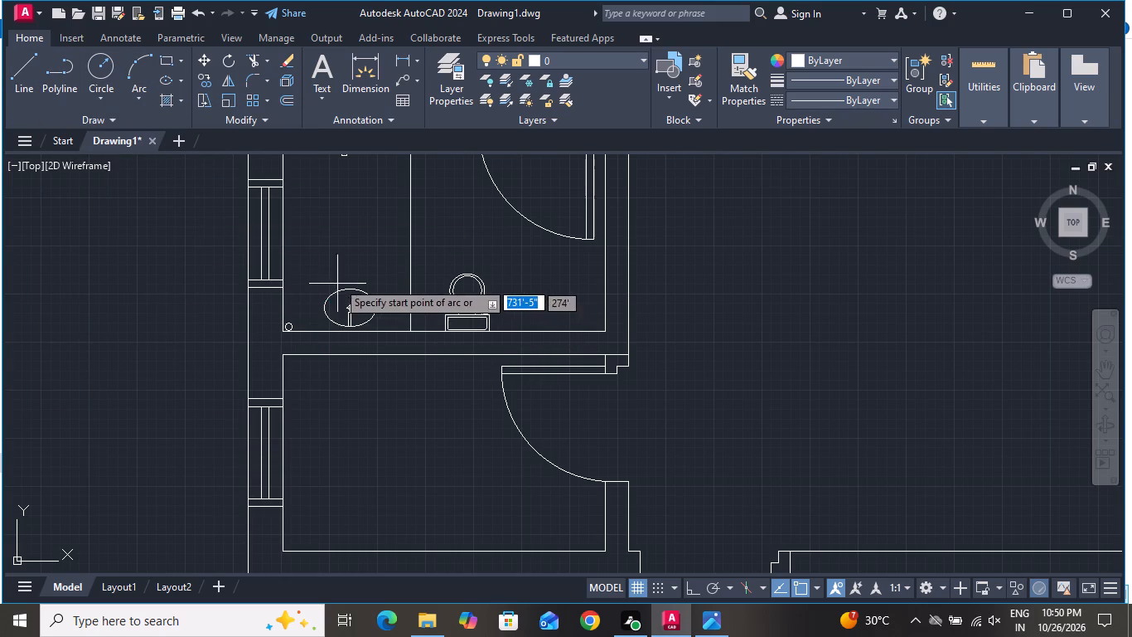
pyautogui.scroll(1, 327, 249)
pyautogui.scroll(2, 334, 348)
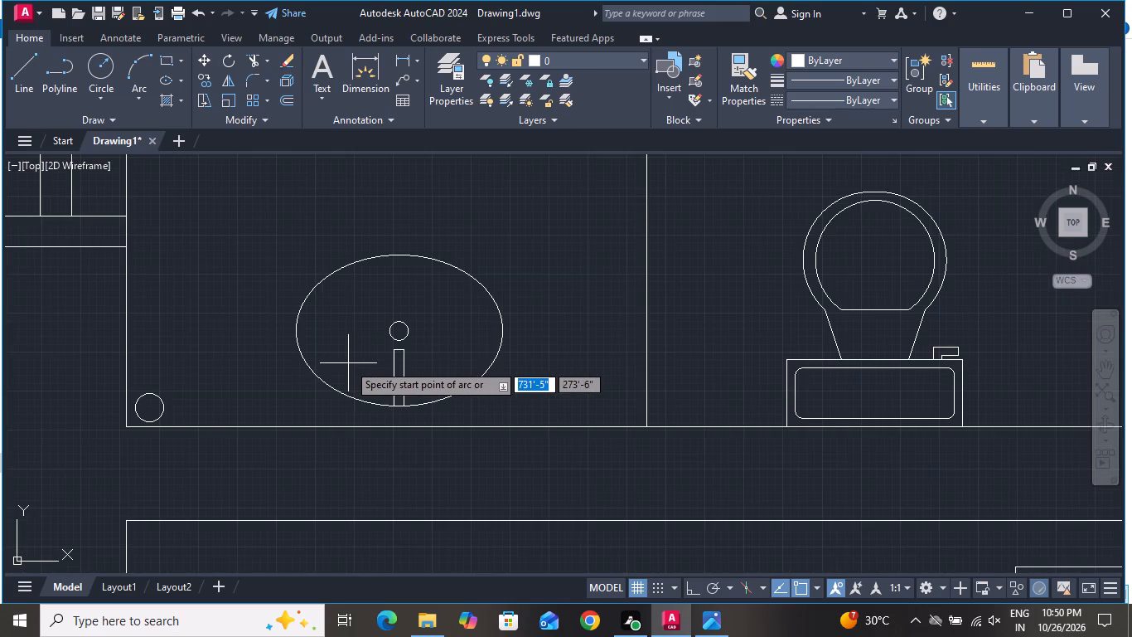
pyautogui.scroll(1, 380, 401)
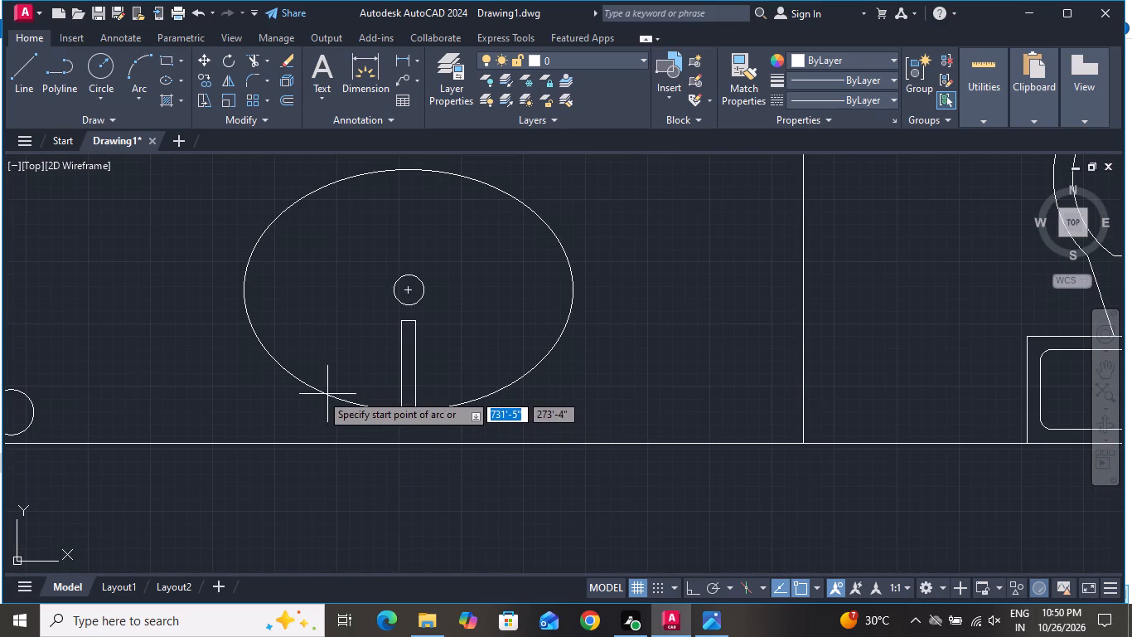
pyautogui.click(286, 373)
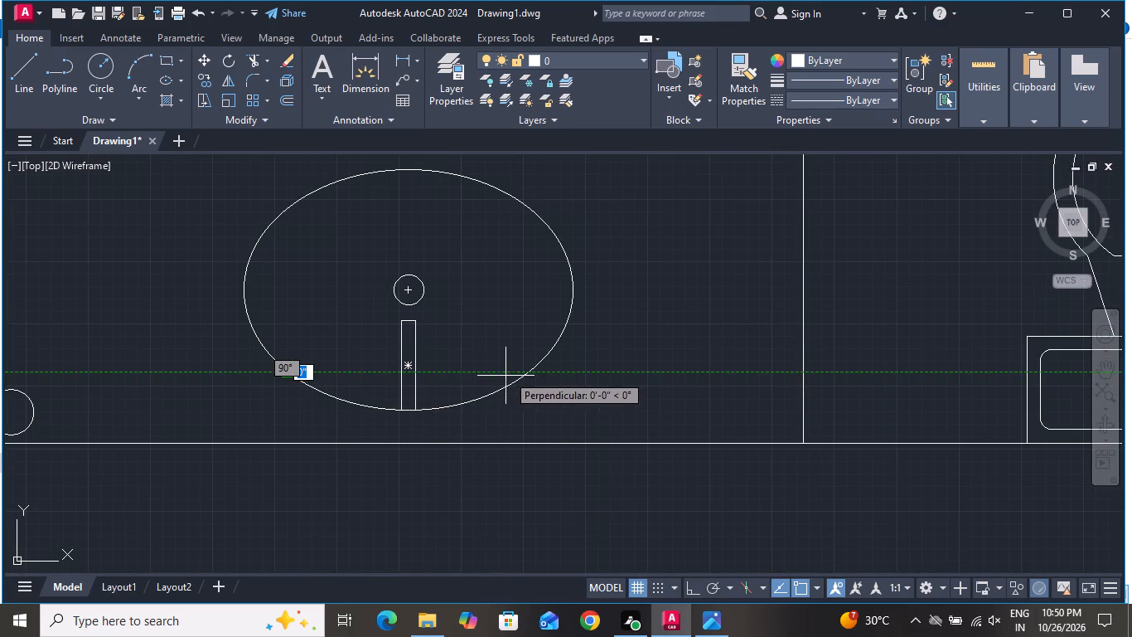
pyautogui.click(526, 373)
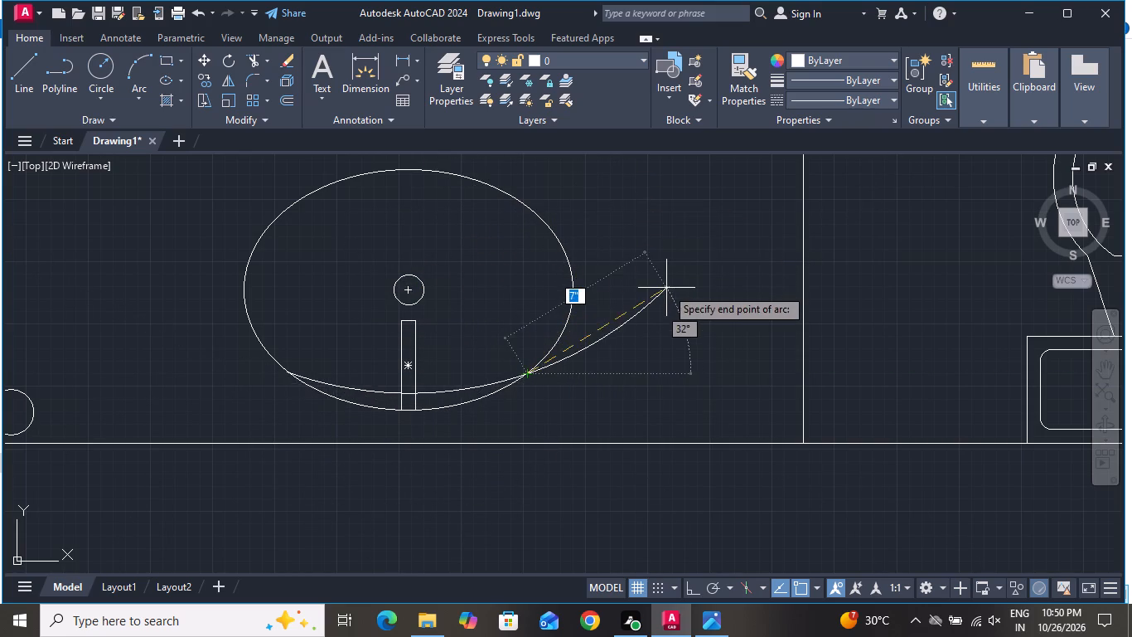
pyautogui.click(667, 338)
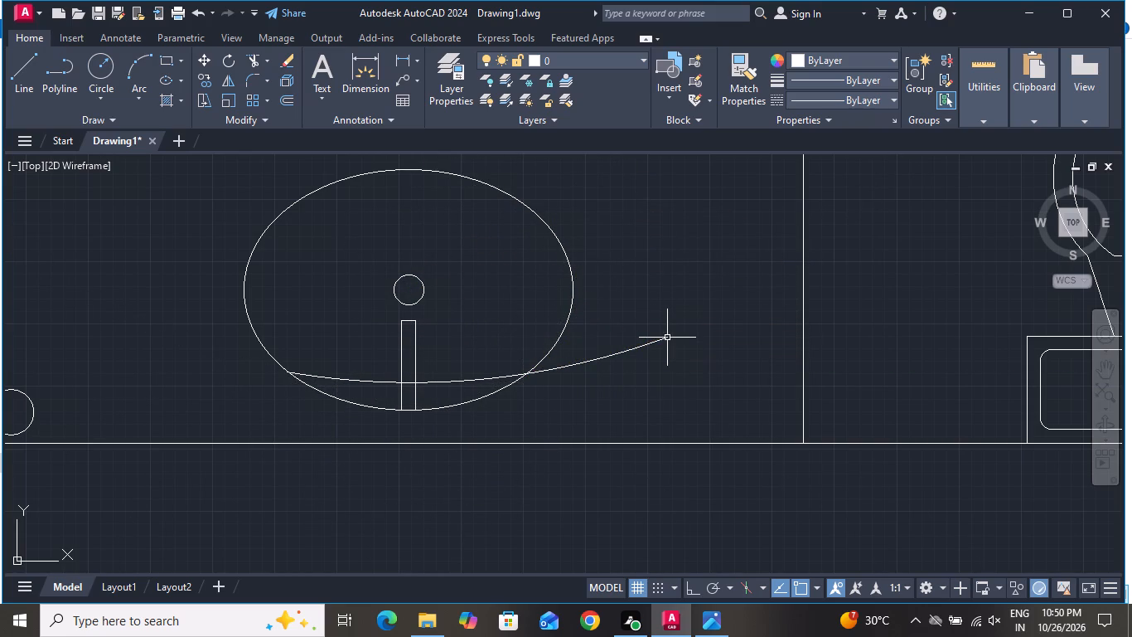
# Trim the arc's overhang east of the basin ellipse and the part of the tap rectangle below the arc.
pyautogui.click(242, 58)
pyautogui.click(254, 64)
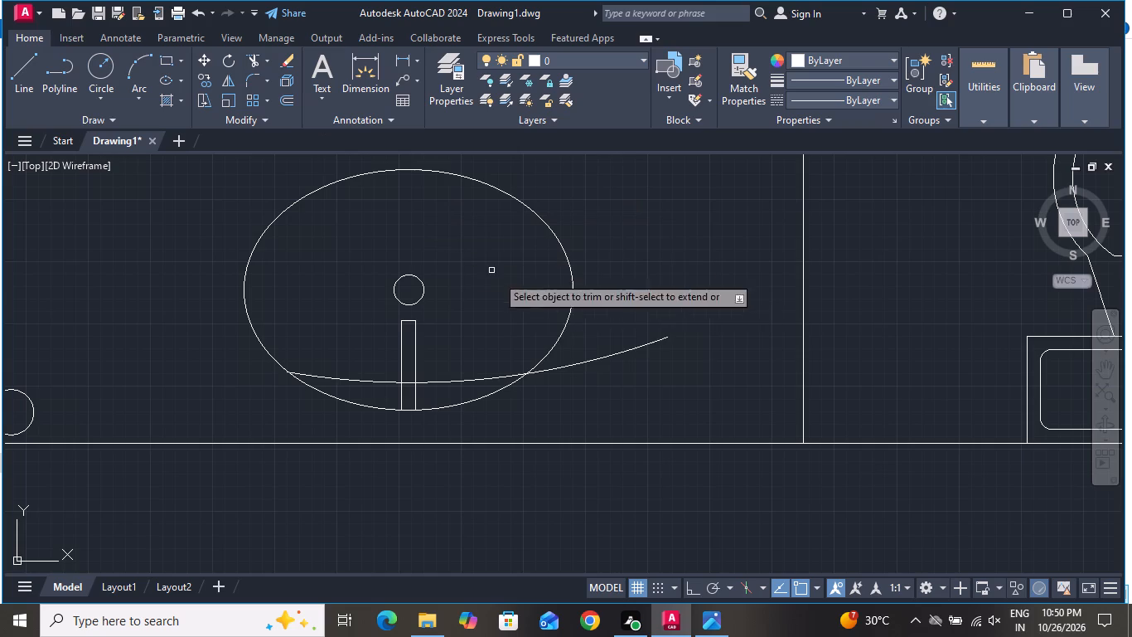
pyautogui.click(589, 341)
pyautogui.click(573, 392)
pyautogui.click(431, 391)
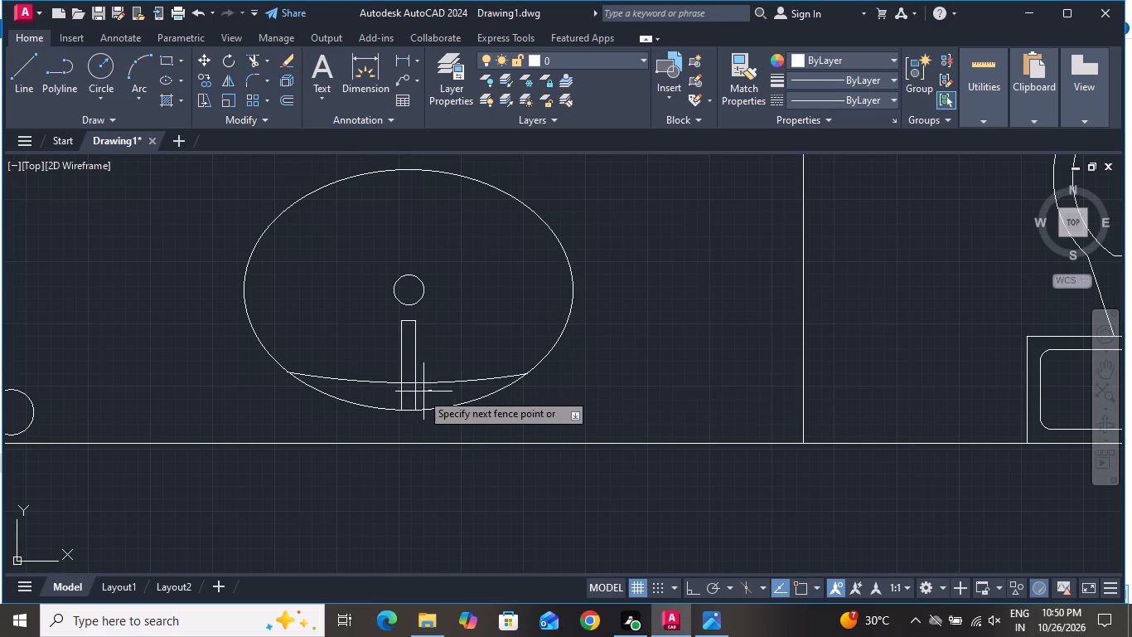
pyautogui.click(375, 394)
pyautogui.scroll(-2, 590, 396)
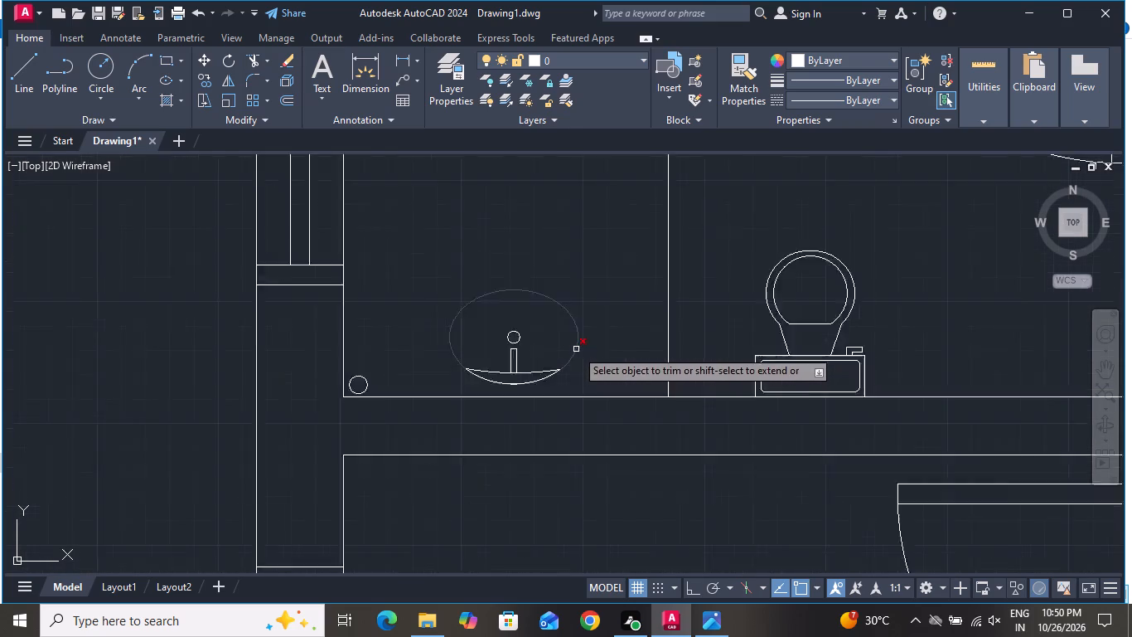
pyautogui.scroll(-1, 576, 352)
pyautogui.rightClick(578, 288)
pyautogui.click(607, 313)
pyautogui.scroll(-1, 605, 367)
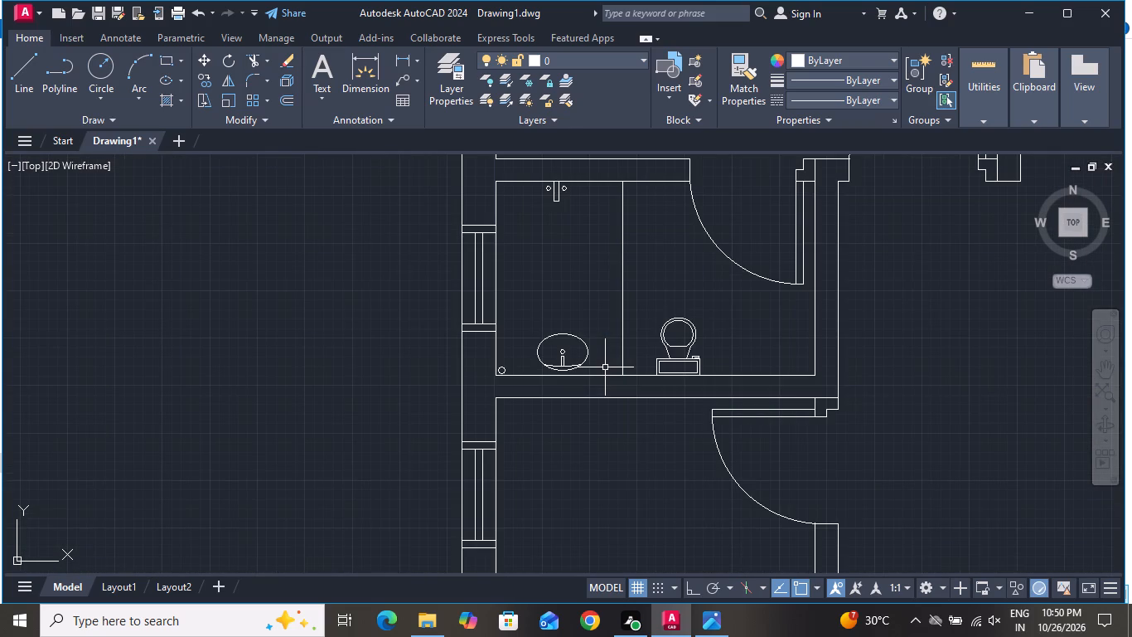
# Move the whole basin, with its tap, drain and arc, slightly south so its edge meets the bathroom's south wall.
pyautogui.scroll(1, 593, 336)
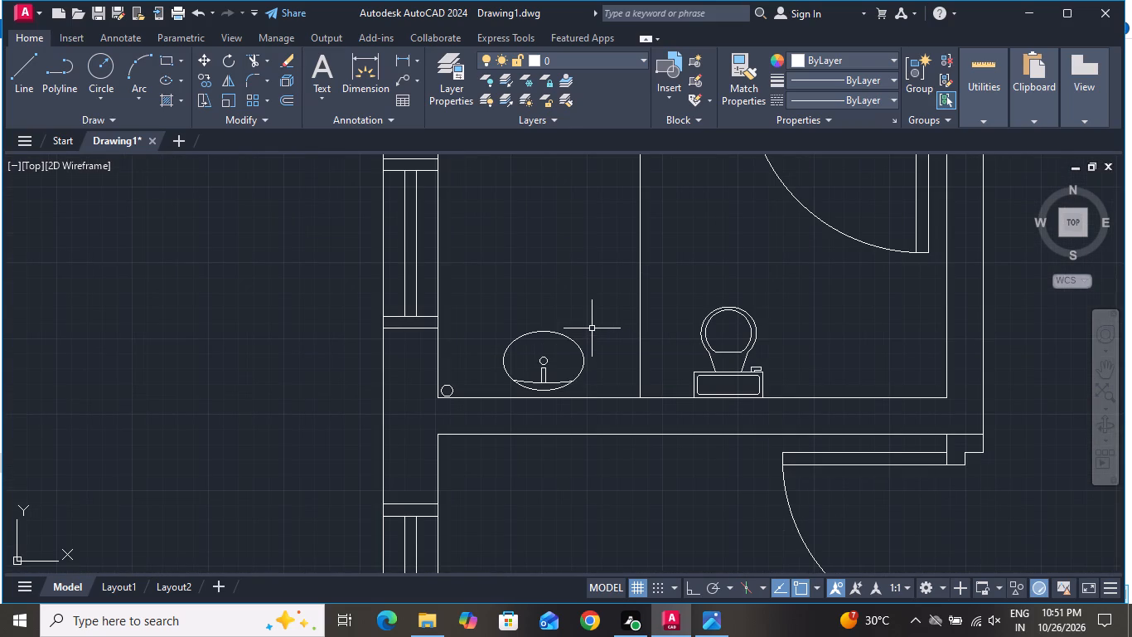
pyautogui.click(592, 328)
pyautogui.click(488, 387)
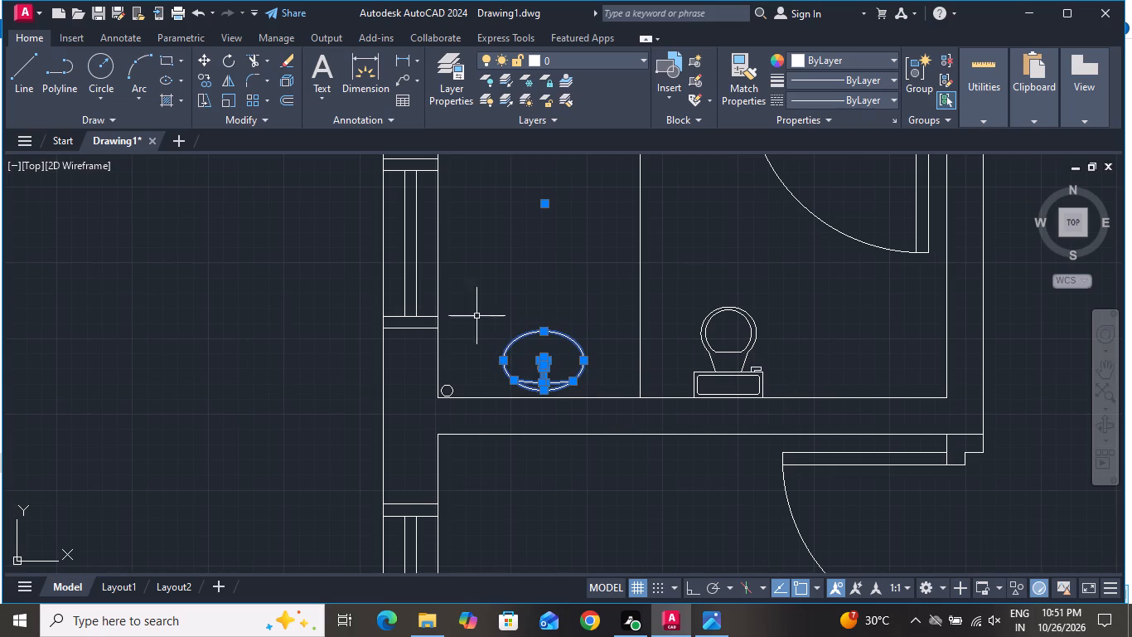
pyautogui.click(198, 69)
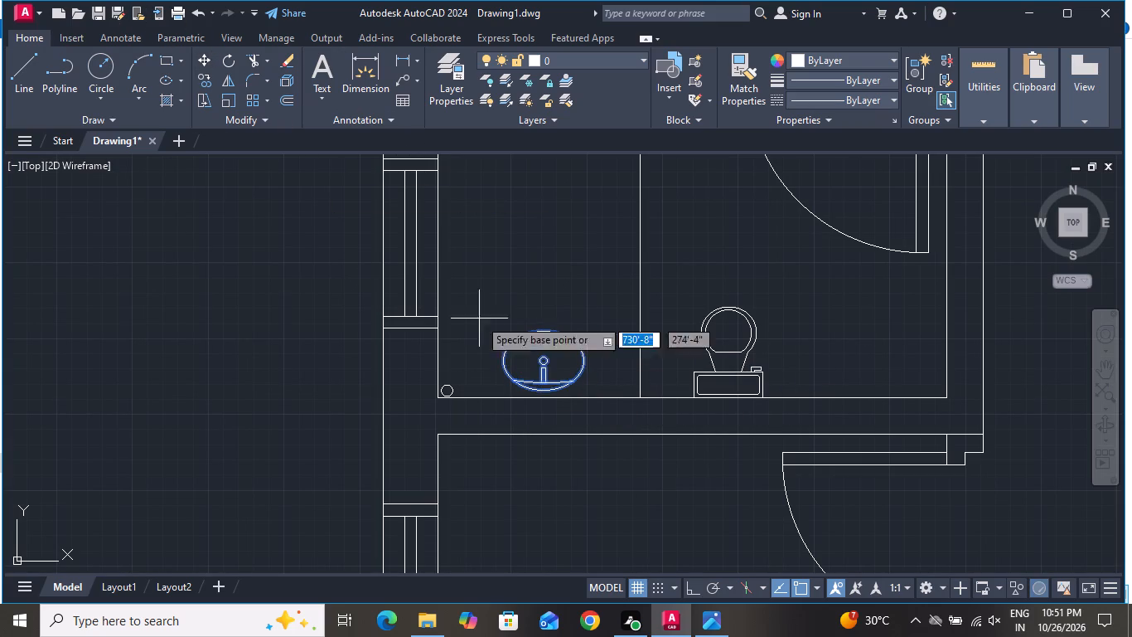
pyautogui.scroll(2, 527, 398)
pyautogui.click(568, 379)
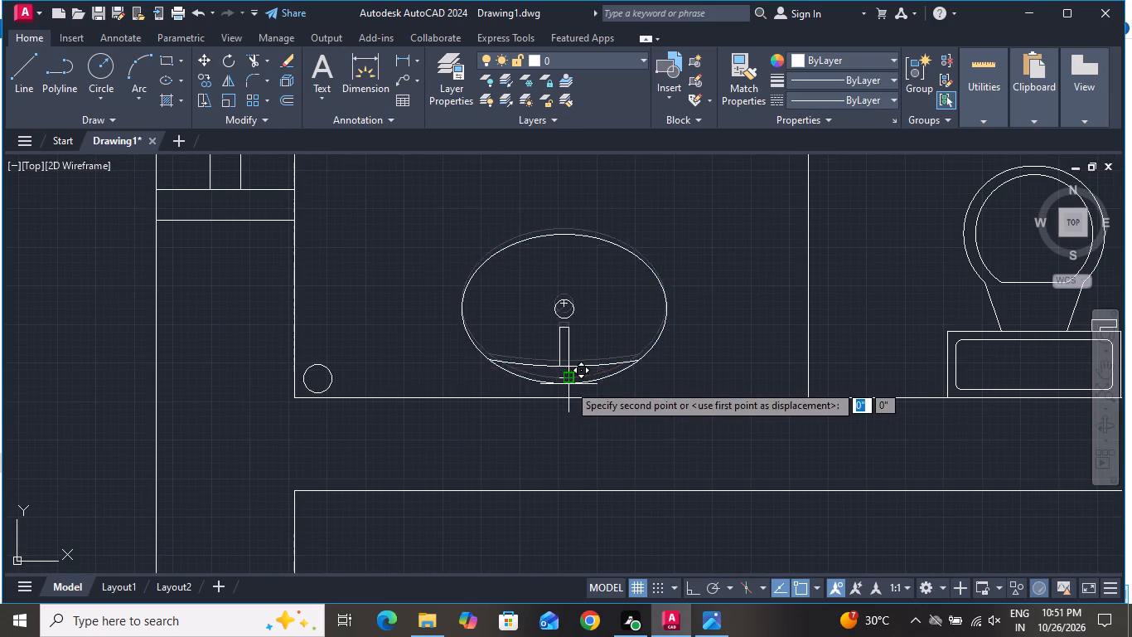
pyautogui.click(571, 395)
# Draw a vertical partition line about 4'-3" long across the second bathroom, from north to south wall, roughly aligned with the upper bathroom's partition.
pyautogui.scroll(-2, 580, 377)
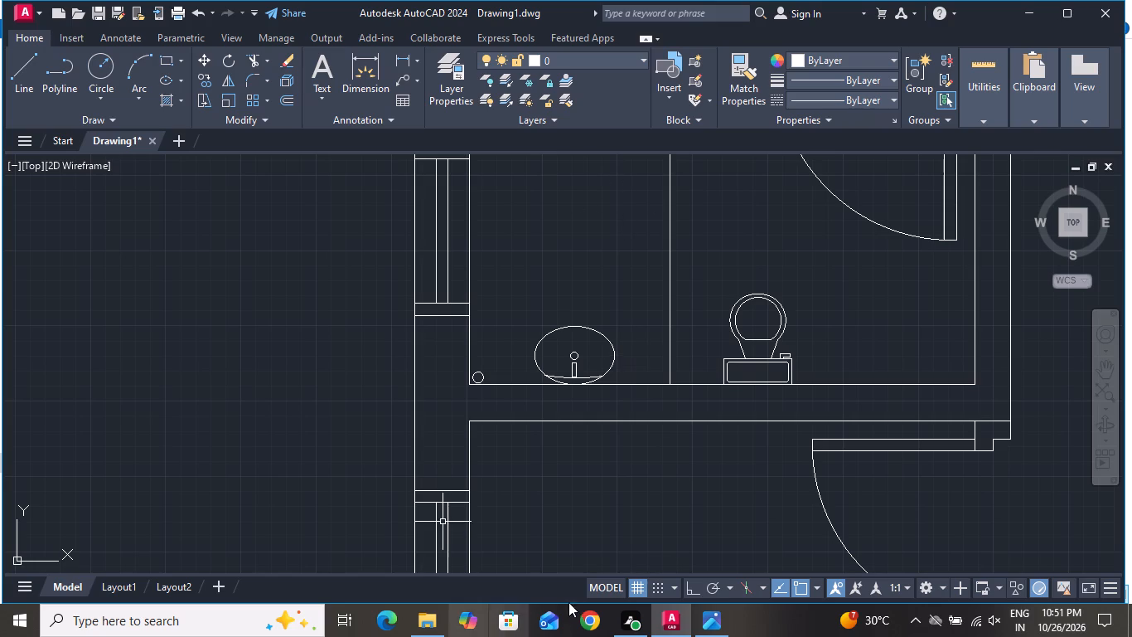
pyautogui.scroll(-2, 651, 370)
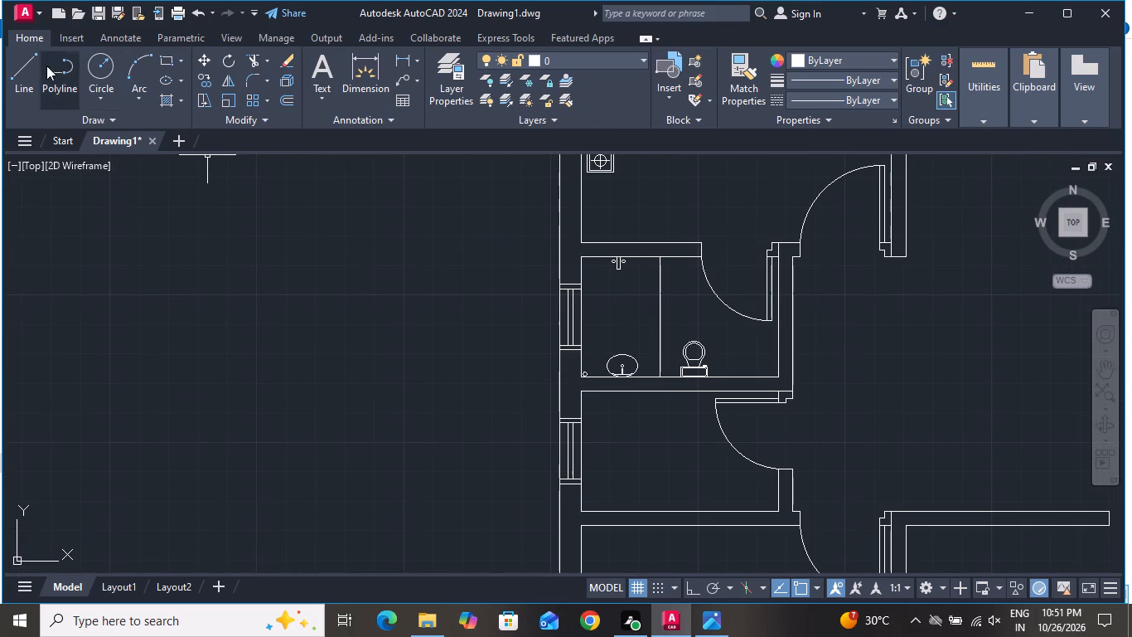
pyautogui.click(28, 66)
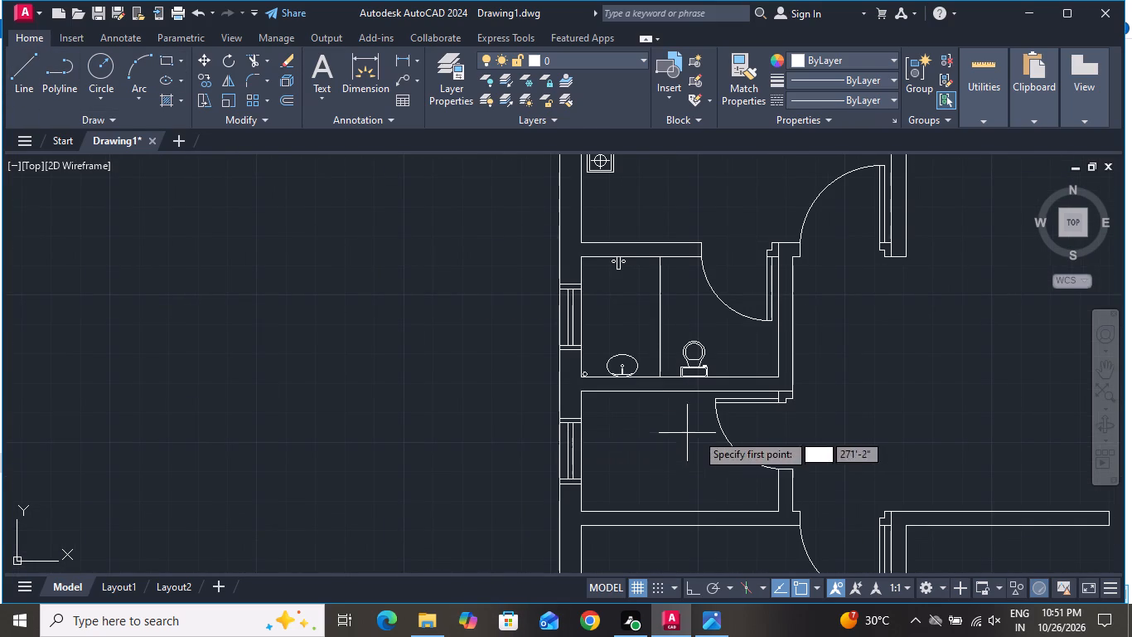
pyautogui.scroll(1, 675, 420)
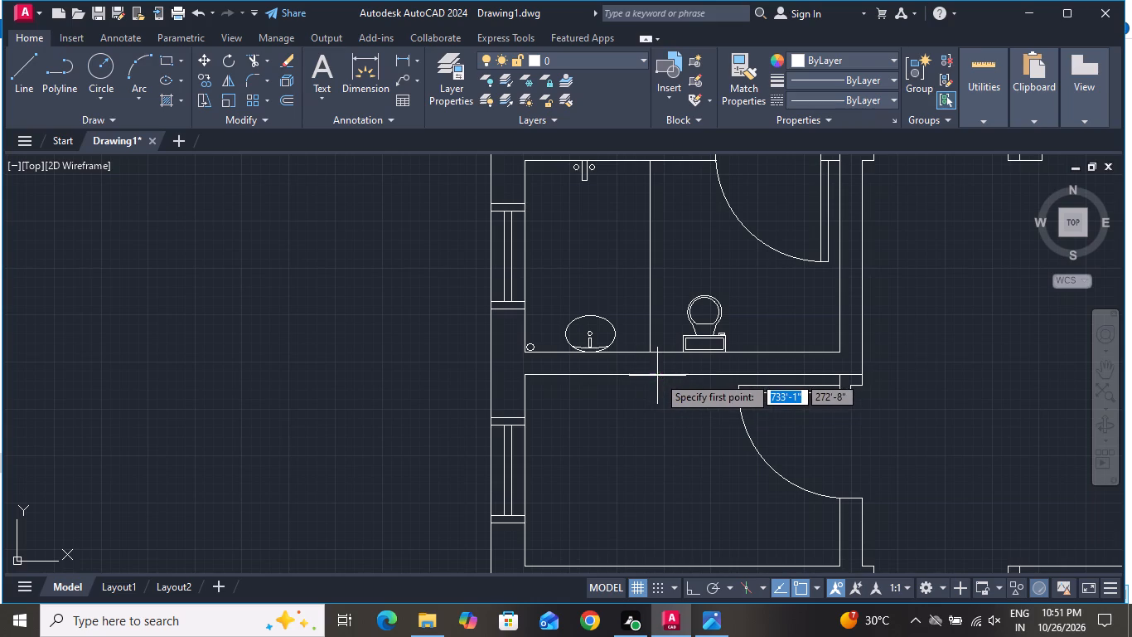
pyautogui.click(652, 377)
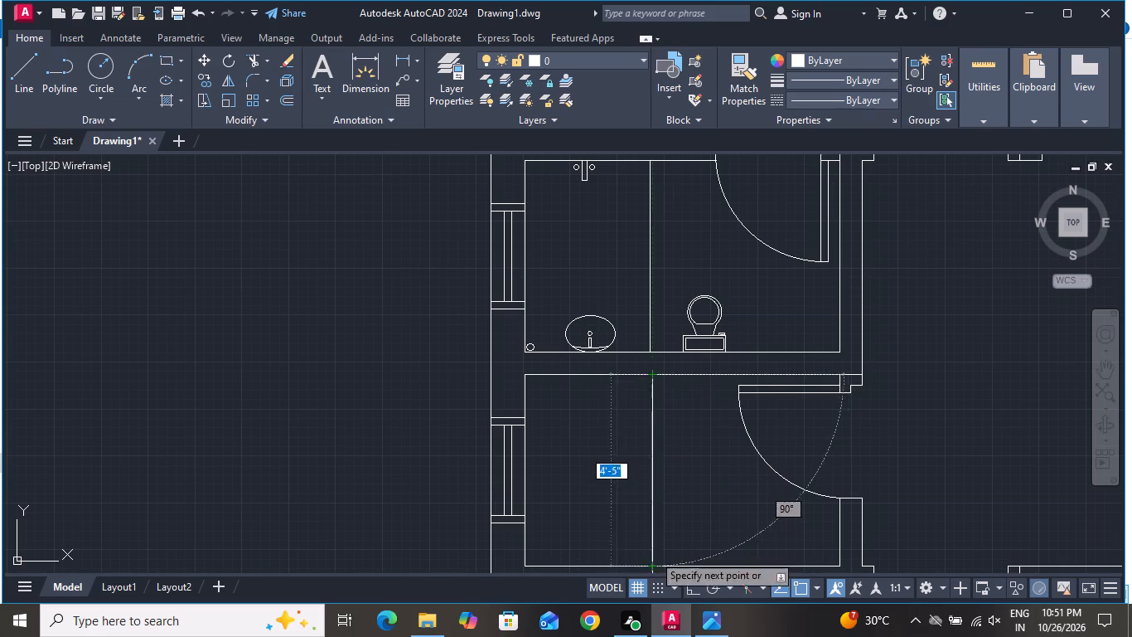
pyautogui.scroll(-3, 617, 388)
pyautogui.click(688, 582)
pyautogui.scroll(2, 640, 434)
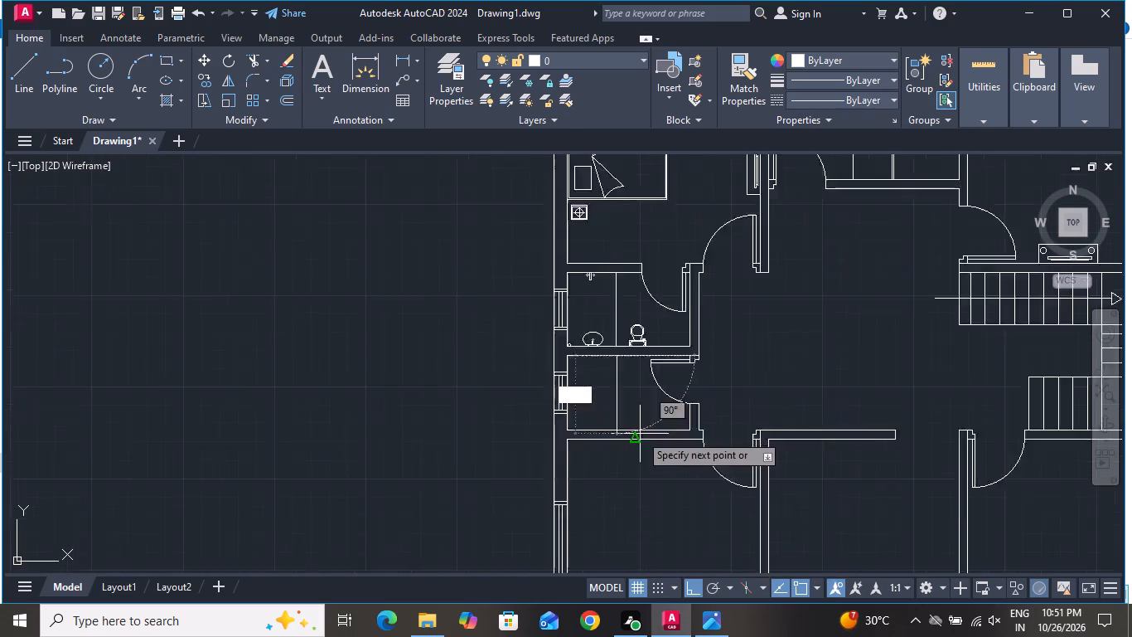
pyautogui.scroll(1, 640, 434)
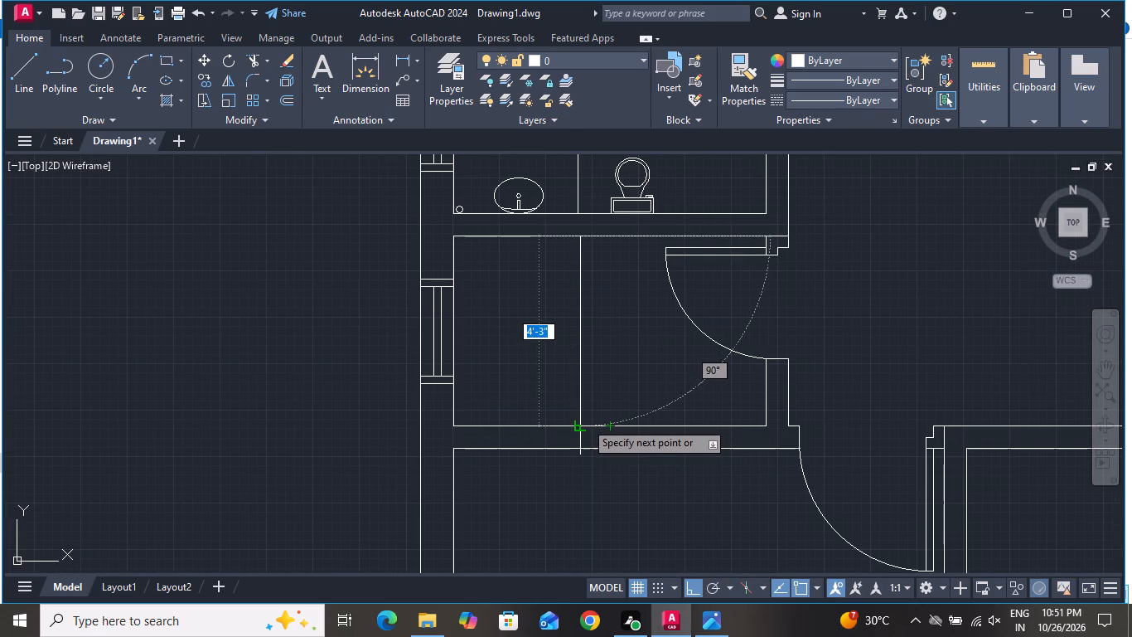
pyautogui.click(585, 421)
pyautogui.rightClick(585, 422)
pyautogui.click(612, 261)
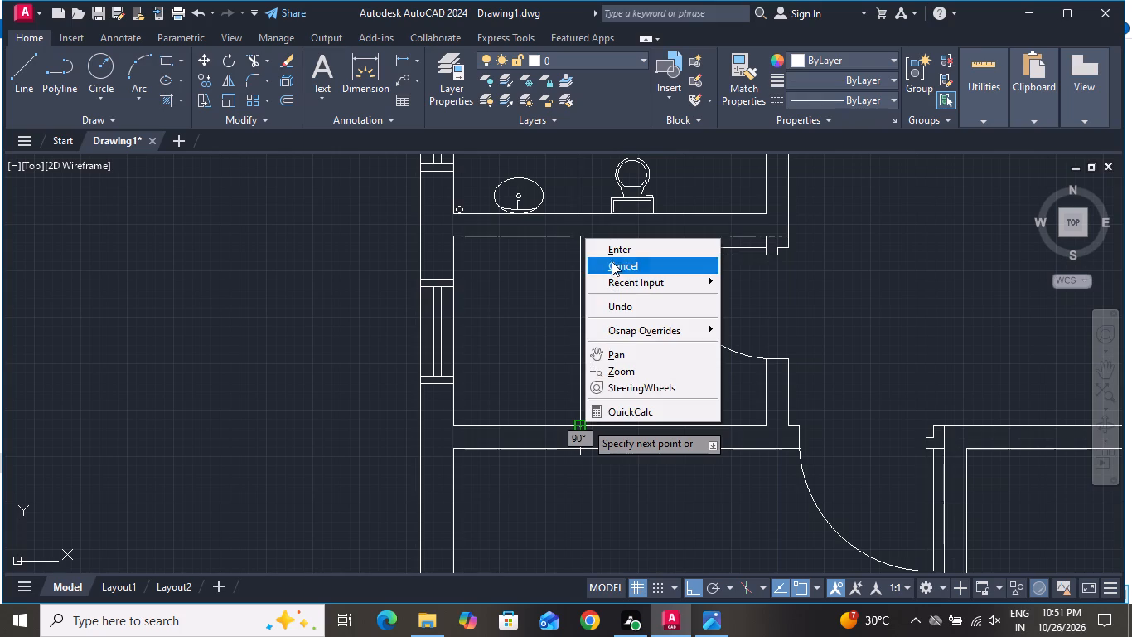
# Copy the complete basin straight down from its south quadrant onto the south wall of the second bathroom.
pyautogui.scroll(3, 524, 179)
pyautogui.click(603, 169)
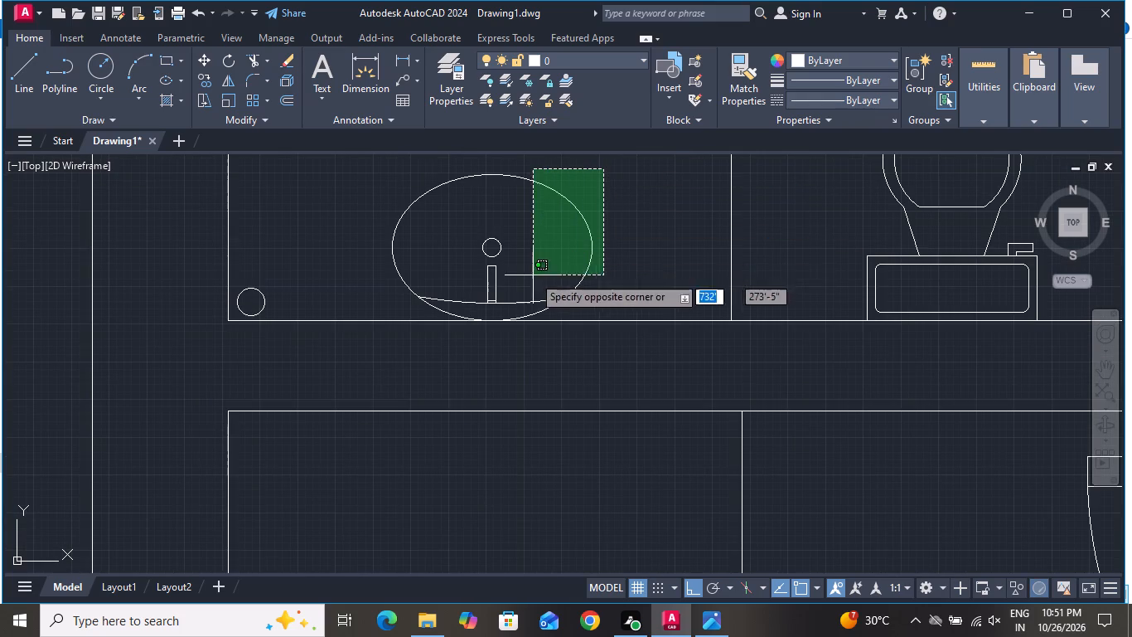
pyautogui.click(374, 304)
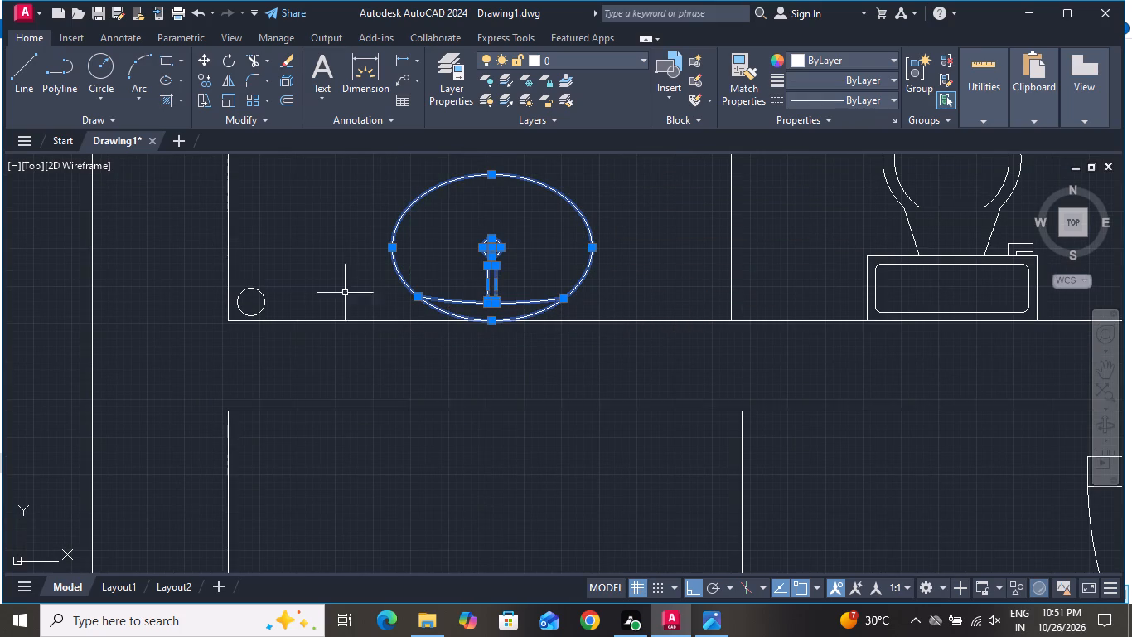
pyautogui.click(206, 71)
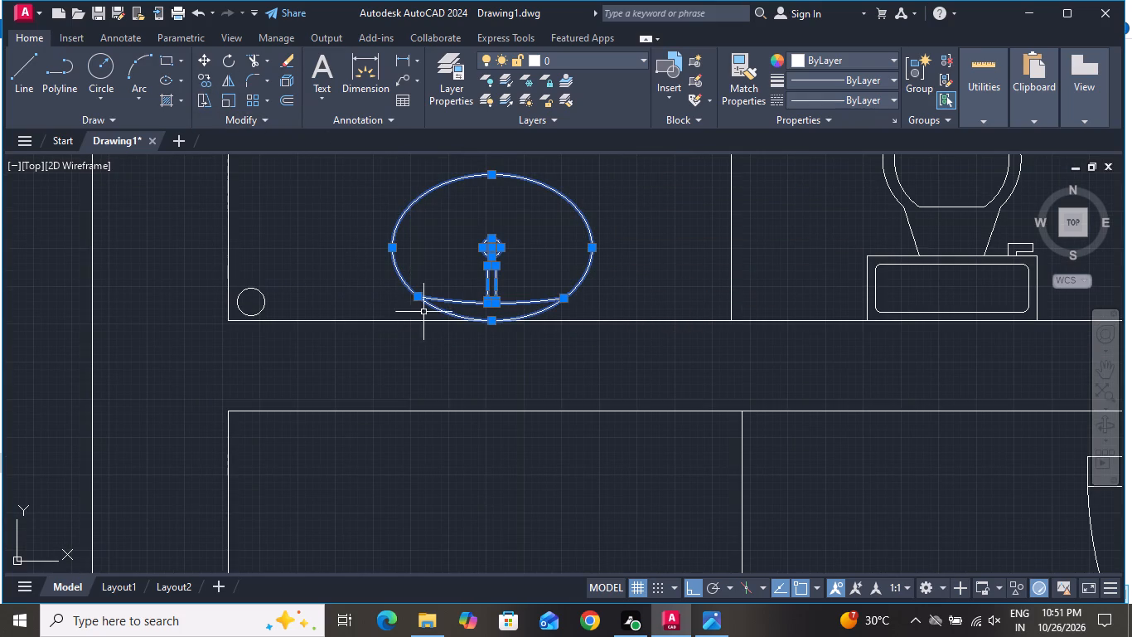
pyautogui.click(206, 81)
pyautogui.click(496, 320)
pyautogui.scroll(-2, 515, 343)
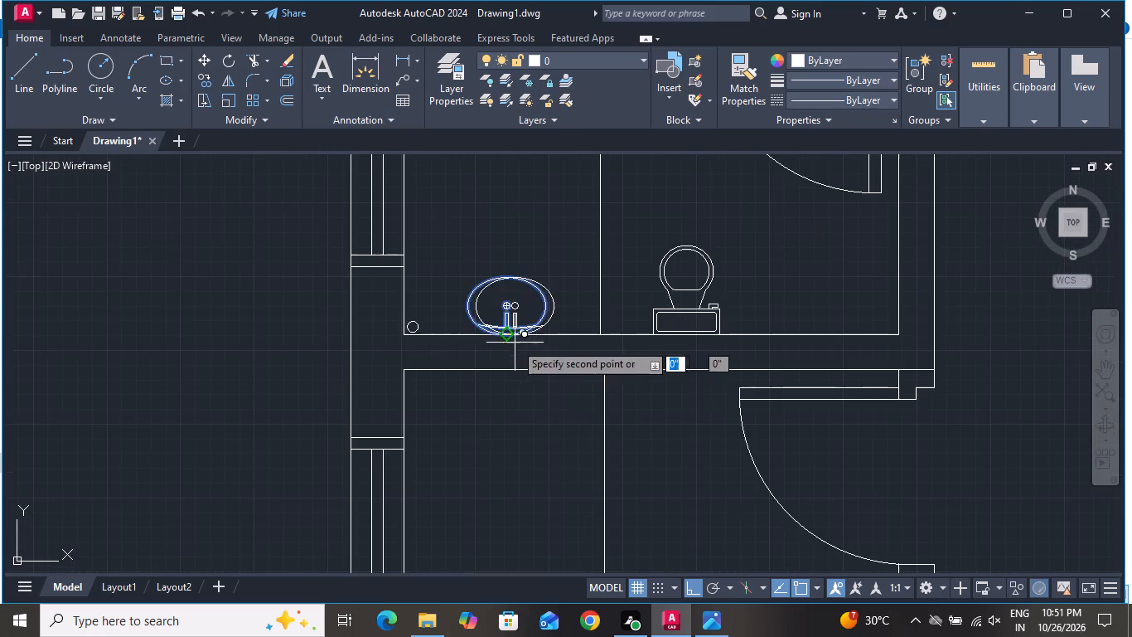
pyautogui.scroll(-2, 525, 424)
pyautogui.scroll(4, 525, 520)
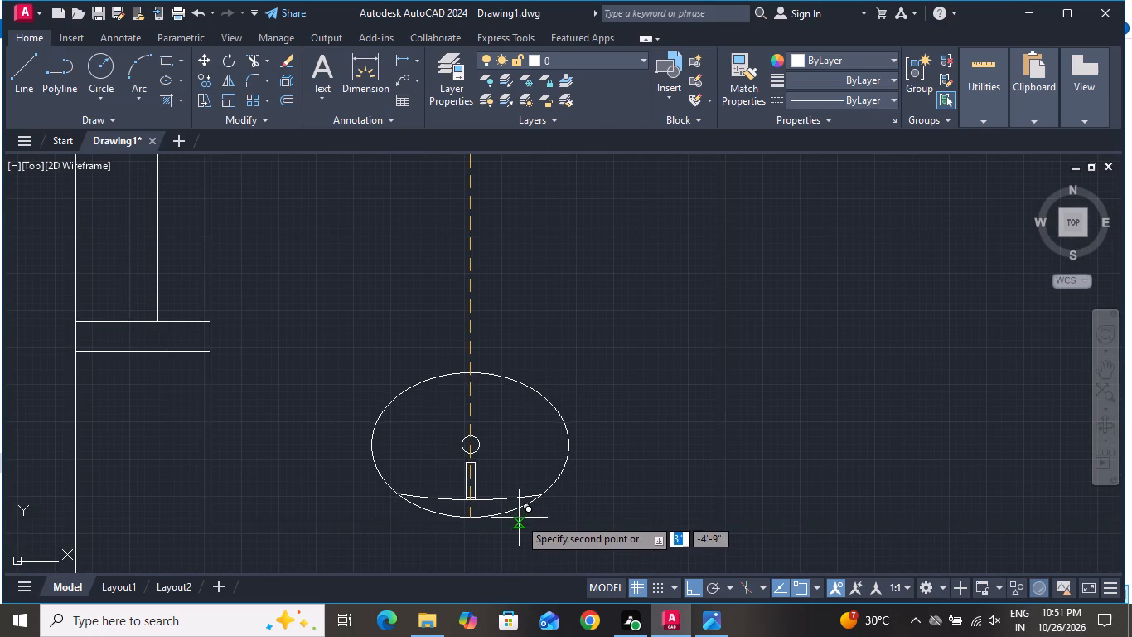
pyautogui.click(472, 518)
pyautogui.rightClick(535, 470)
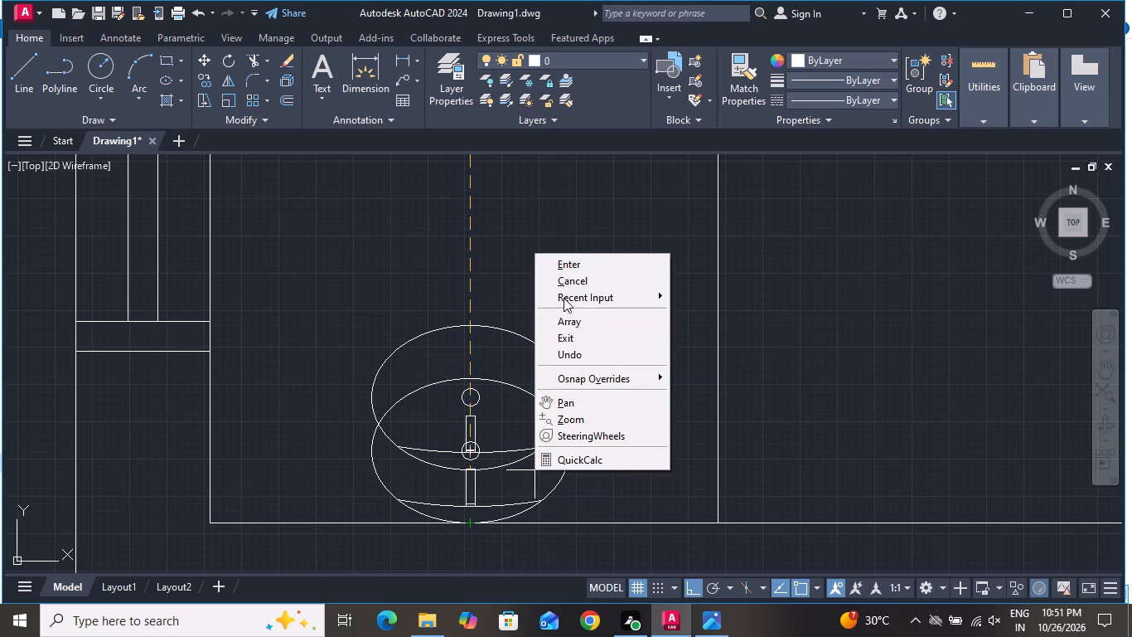
pyautogui.click(565, 288)
# Draw a floor-drain circle of about 1" radius in the second bathroom's southwest corner.
pyautogui.click(116, 61)
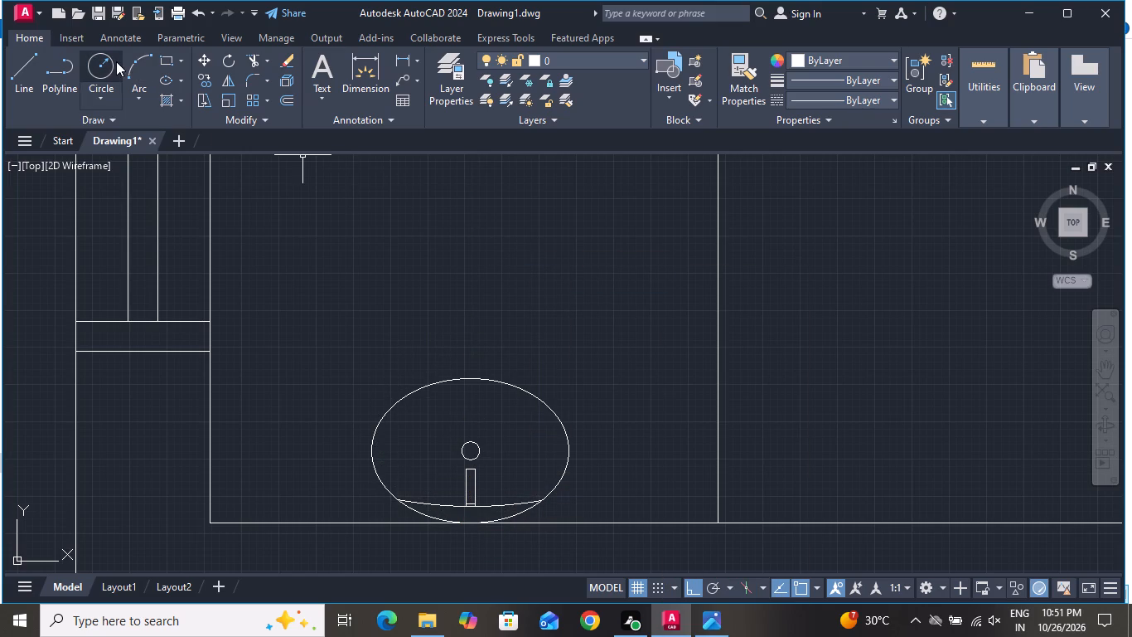
pyautogui.click(235, 496)
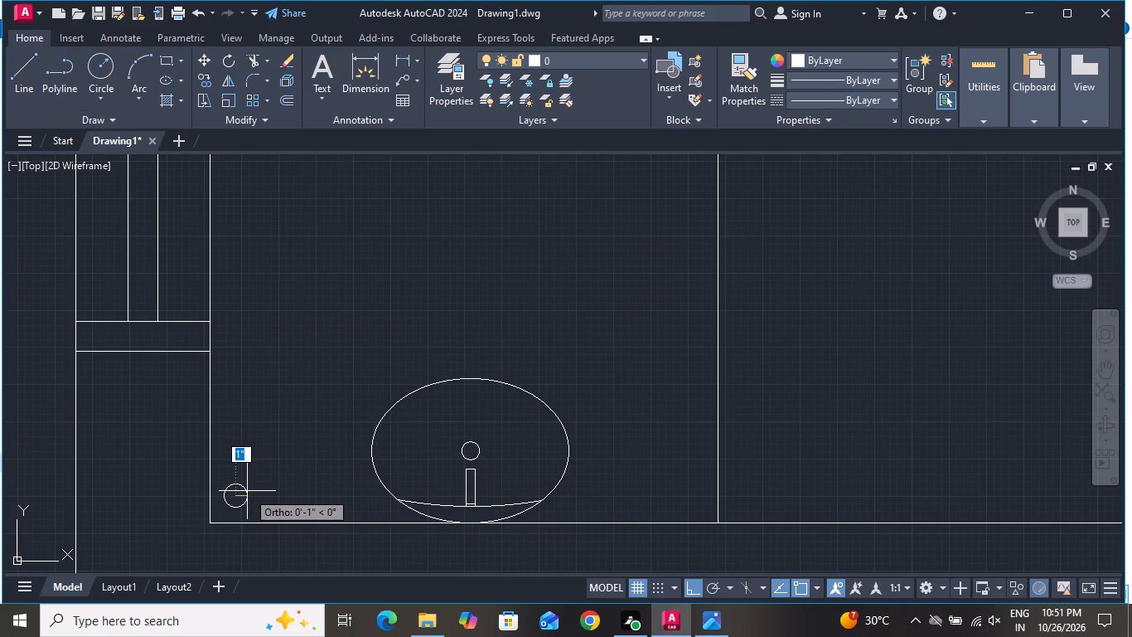
pyautogui.click(247, 491)
# Copy the toilet about 4'-9" straight down onto the second bathroom's south wall, east of the partition.
pyautogui.scroll(-3, 371, 498)
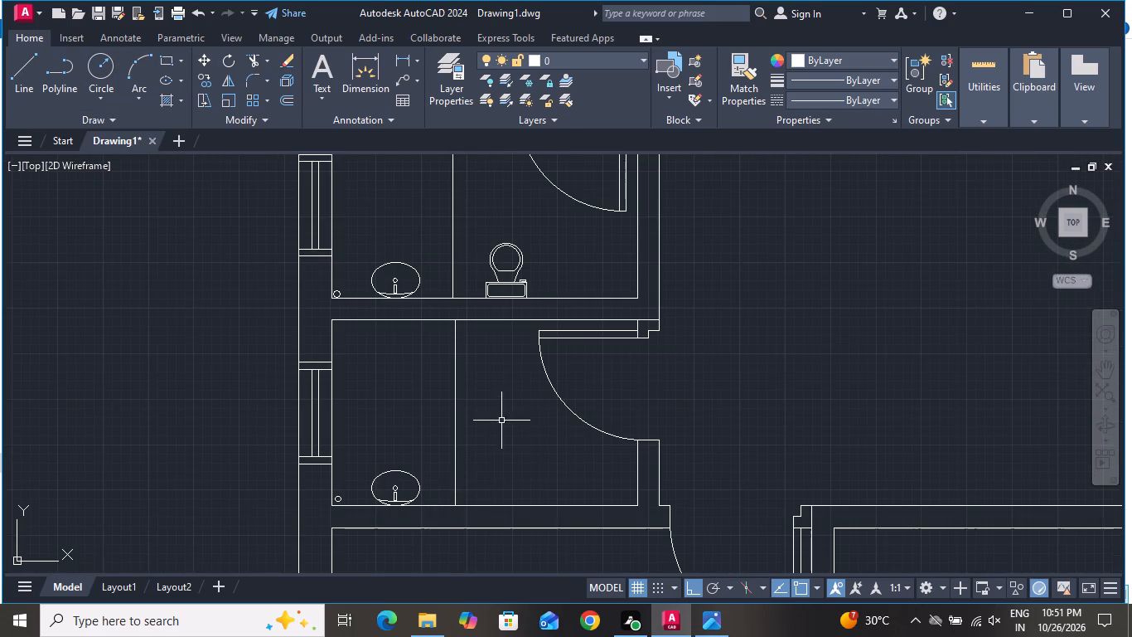
pyautogui.scroll(1, 523, 396)
pyautogui.click(496, 199)
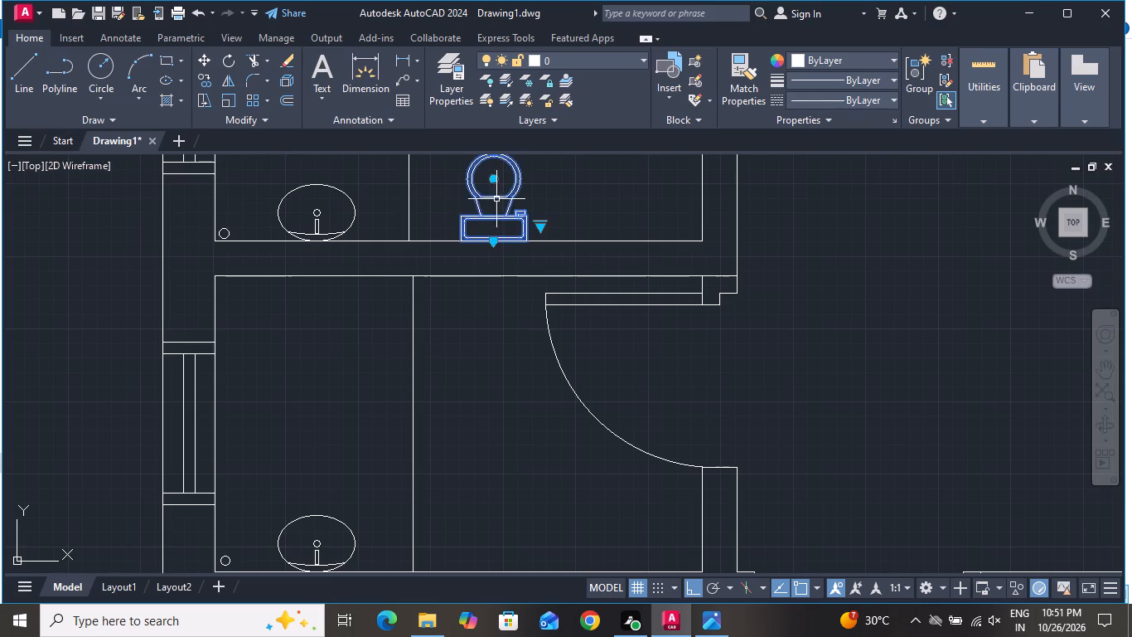
pyautogui.click(201, 80)
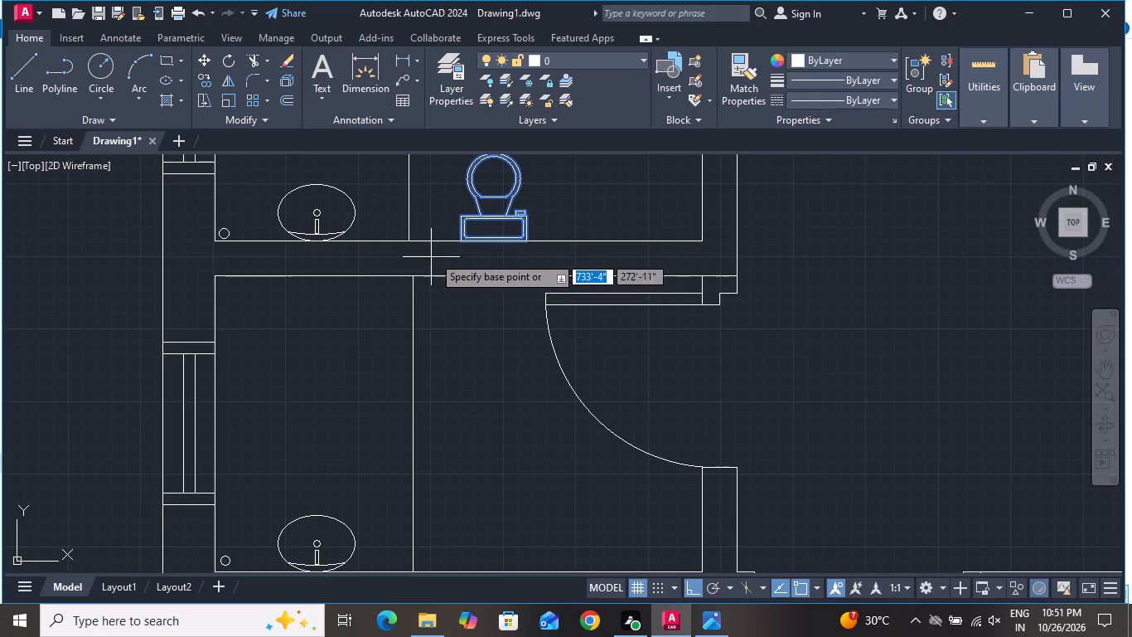
pyautogui.click(498, 244)
pyautogui.scroll(-2, 509, 382)
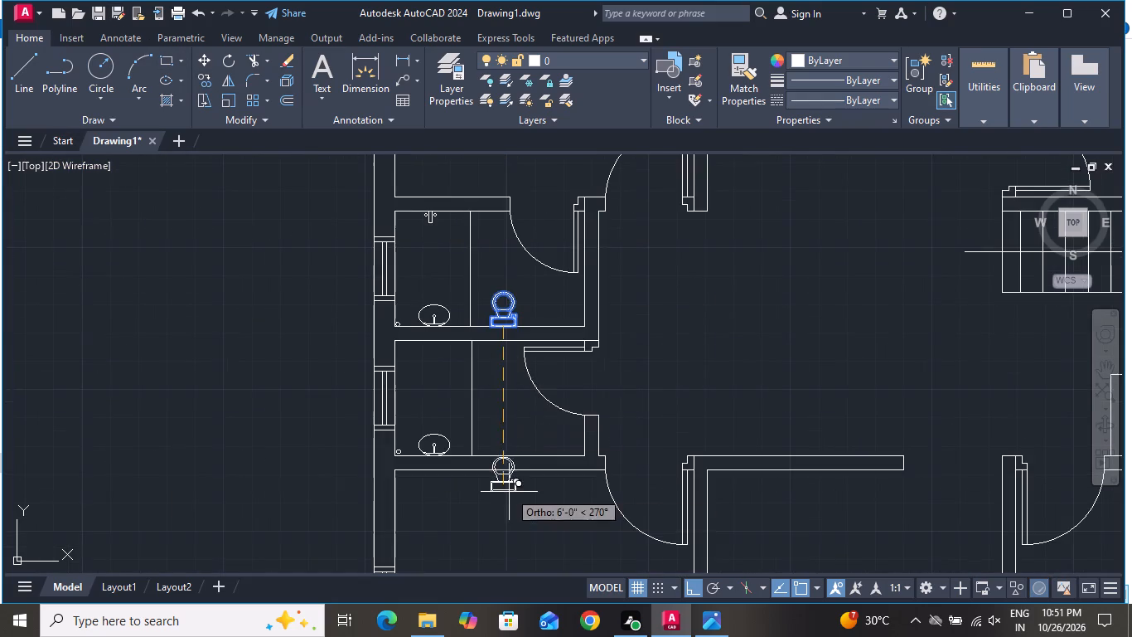
pyautogui.scroll(3, 509, 492)
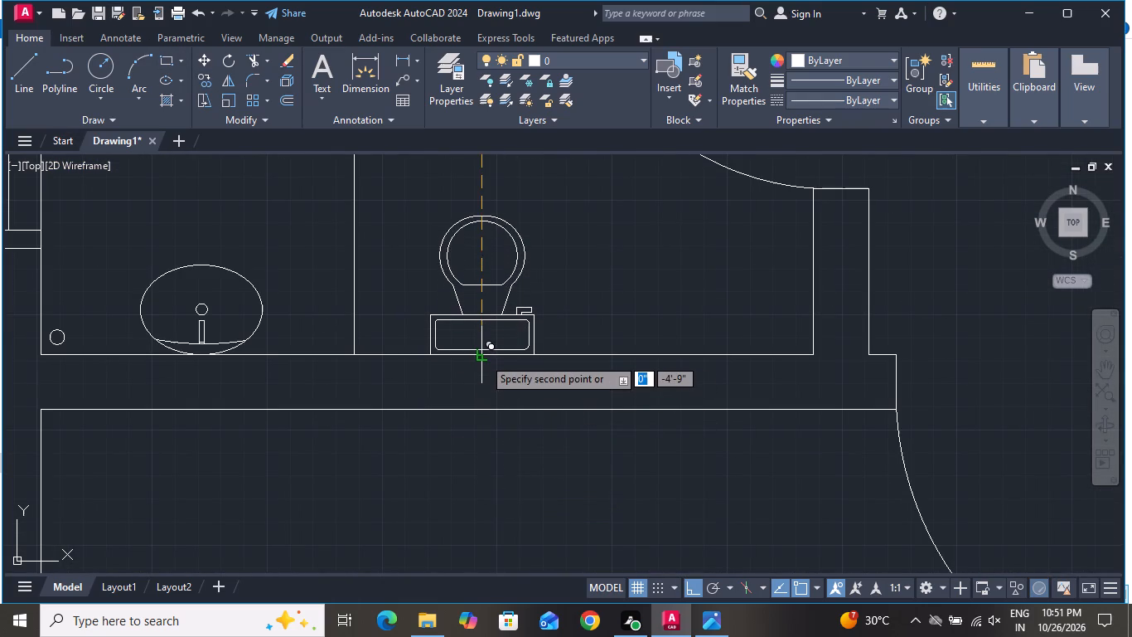
pyautogui.click(483, 357)
pyautogui.scroll(-2, 551, 440)
pyautogui.rightClick(552, 446)
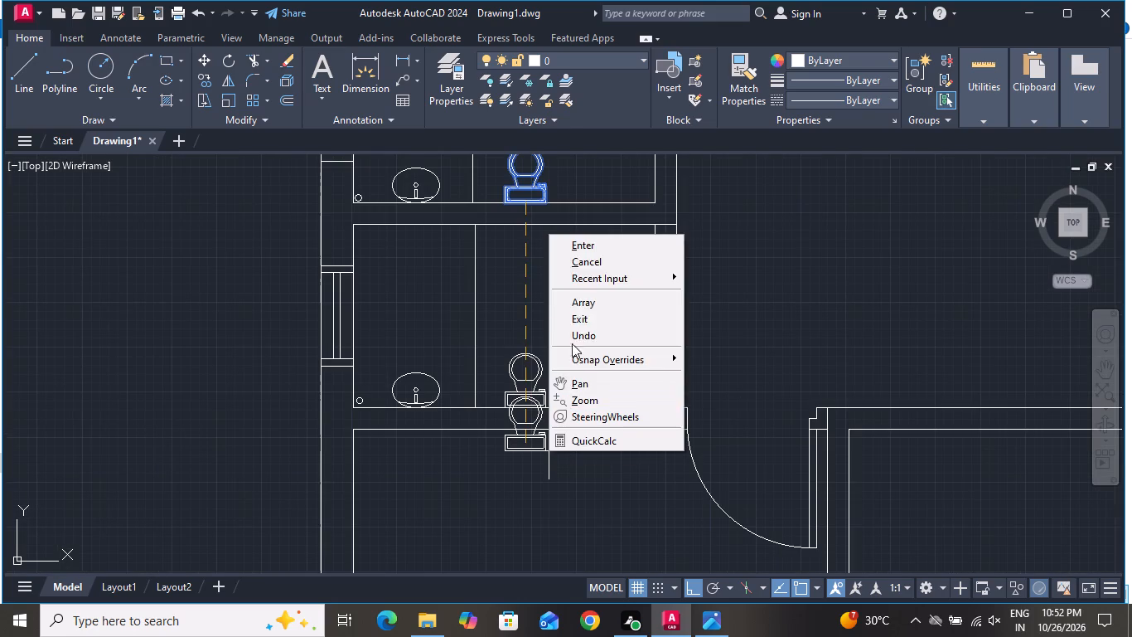
pyautogui.click(587, 259)
# Draw a narrow vertical rectangle for the shower fitting, hanging from the second bathroom's north wall west of the partition.
pyautogui.scroll(-3, 595, 419)
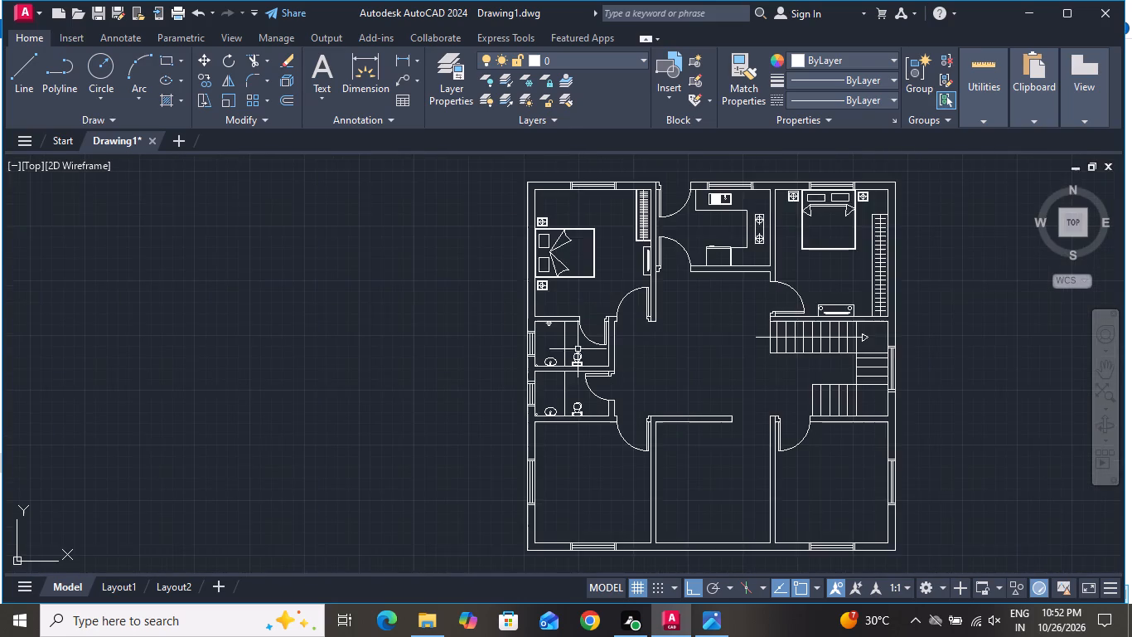
pyautogui.scroll(3, 573, 318)
pyautogui.click(160, 58)
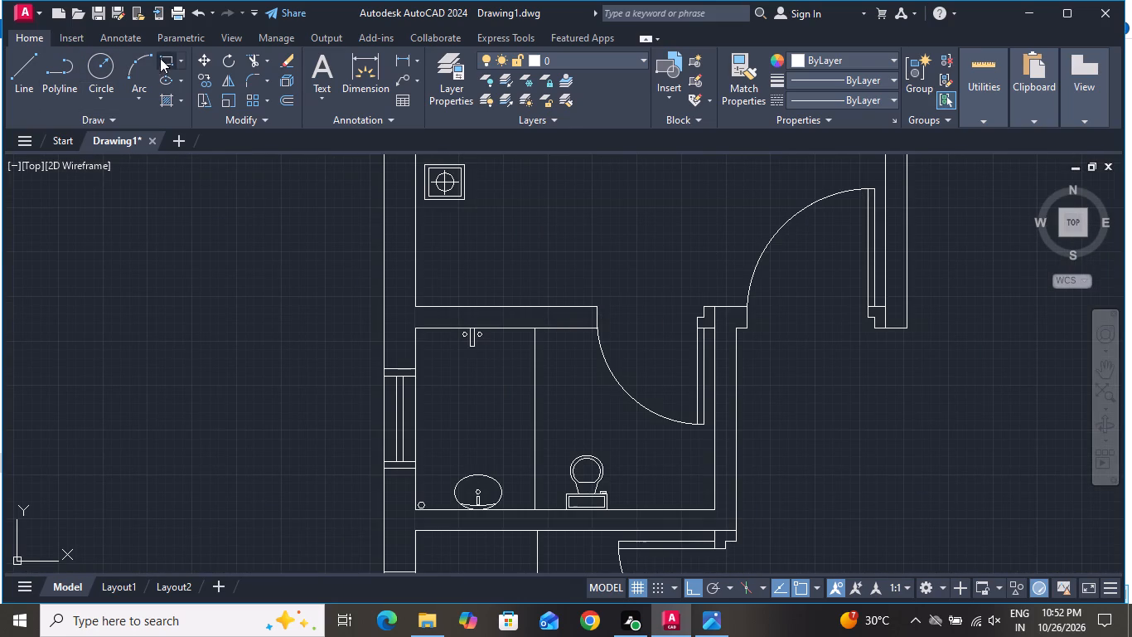
pyautogui.scroll(-1, 302, 247)
pyautogui.scroll(3, 396, 438)
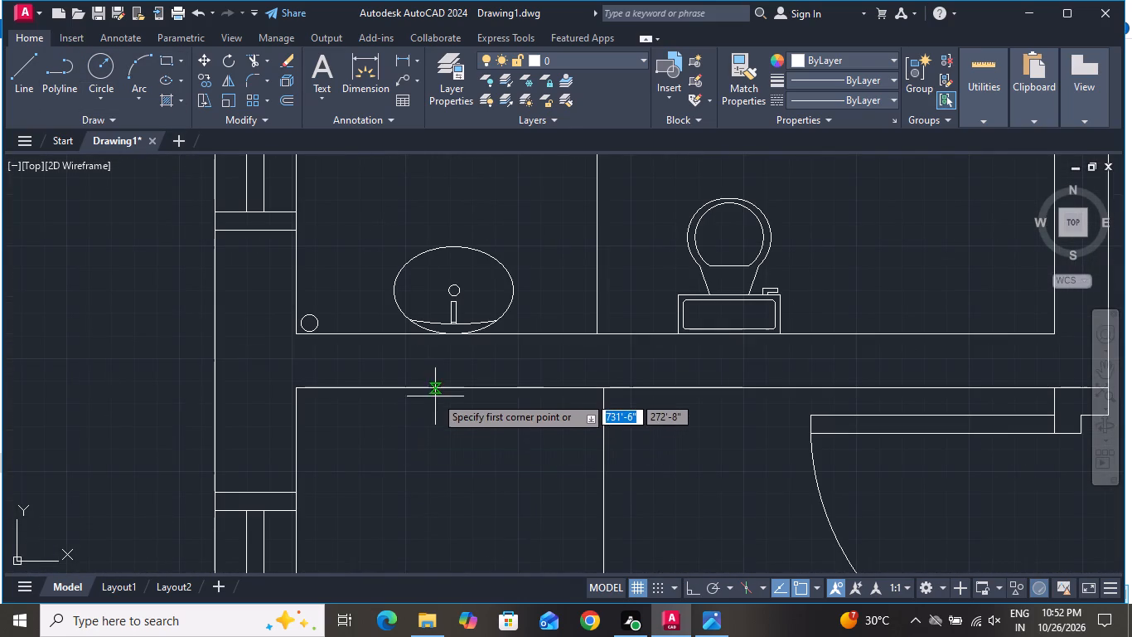
pyautogui.click(429, 390)
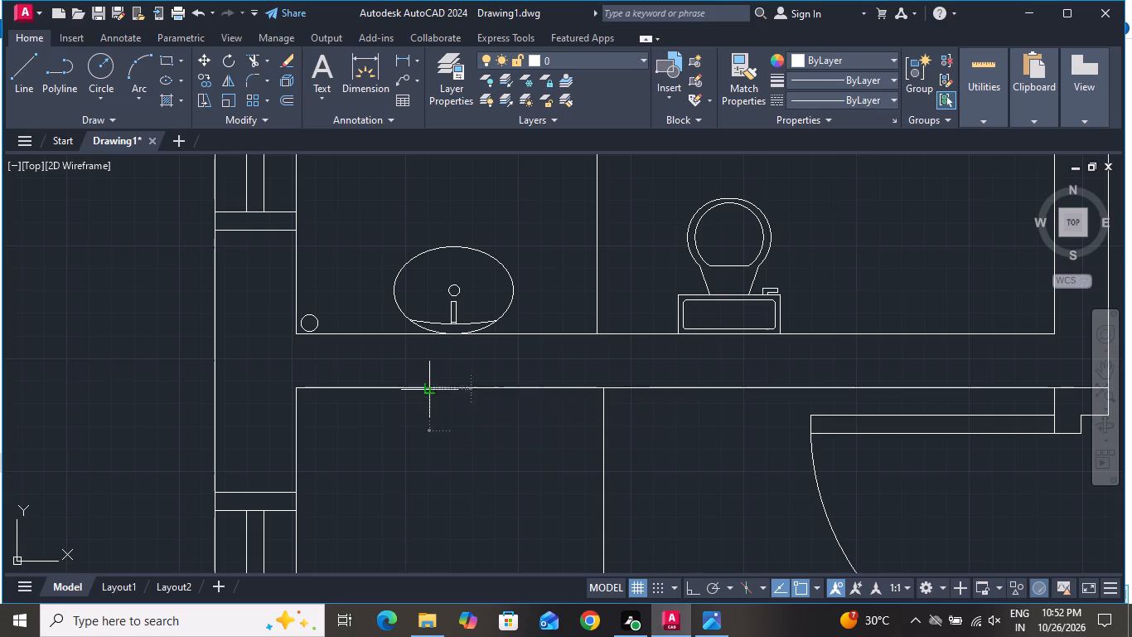
pyautogui.click(445, 453)
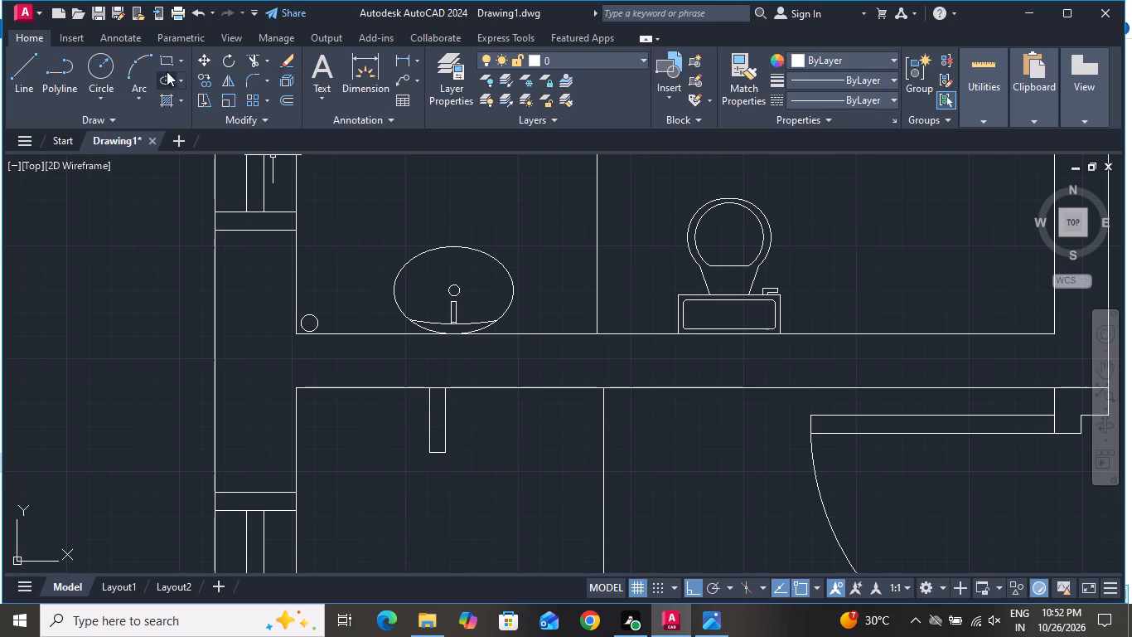
# Draw a tap circle of about 1" radius just east of the shower fitting rectangle.
pyautogui.click(101, 64)
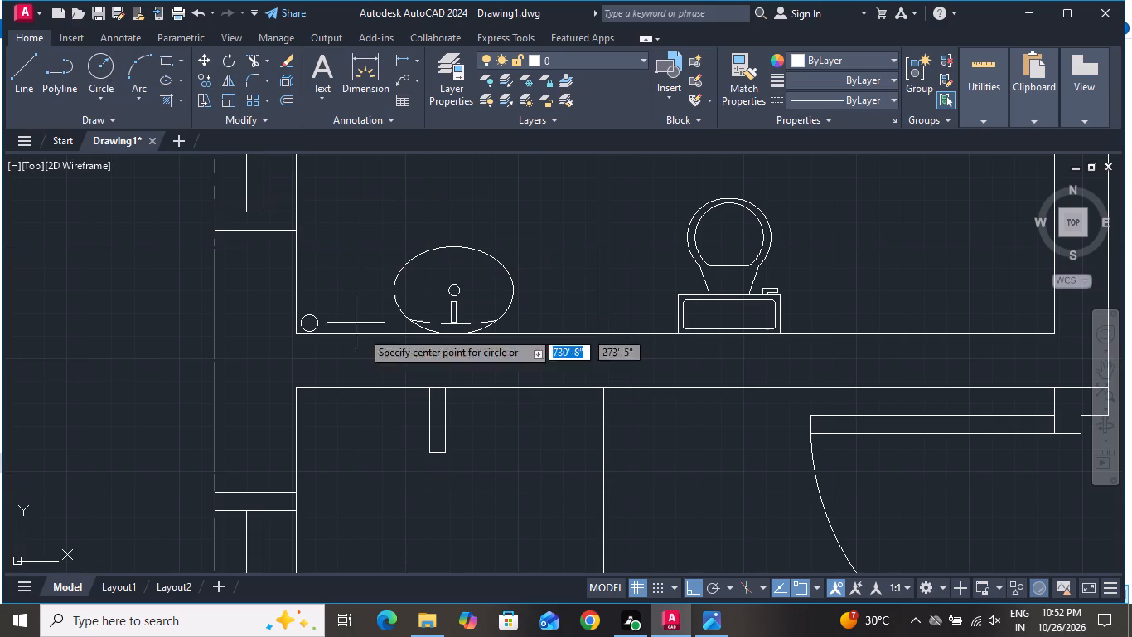
pyautogui.scroll(1, 441, 395)
pyautogui.click(474, 411)
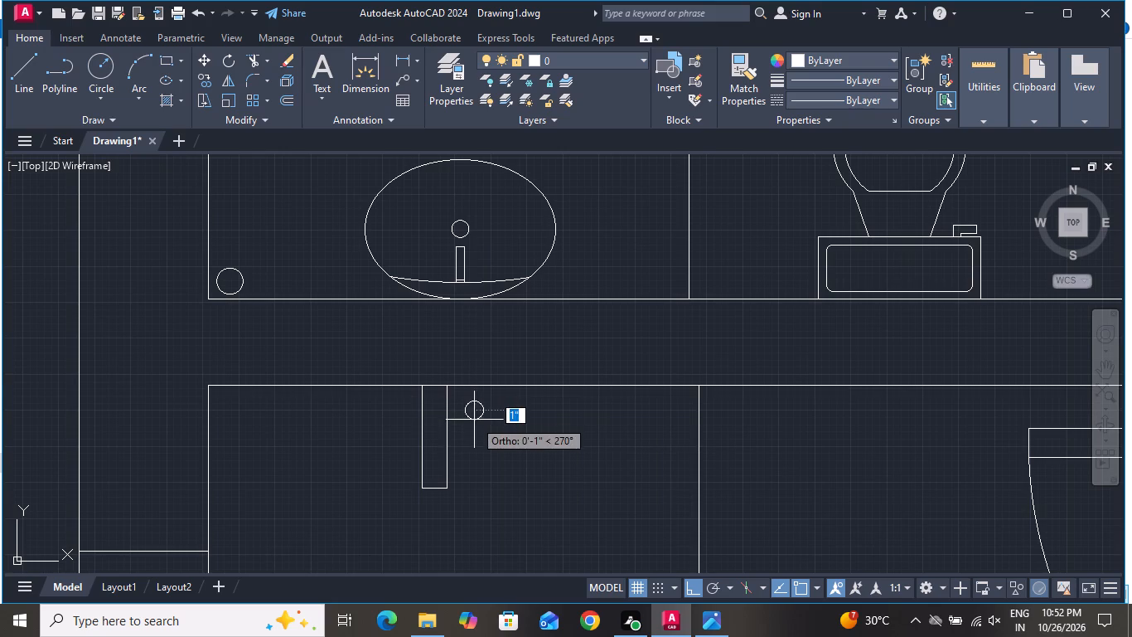
pyautogui.click(476, 422)
# Copy the tap circle about 6" west to the other side of the shower fitting rectangle.
pyautogui.doubleClick(476, 422)
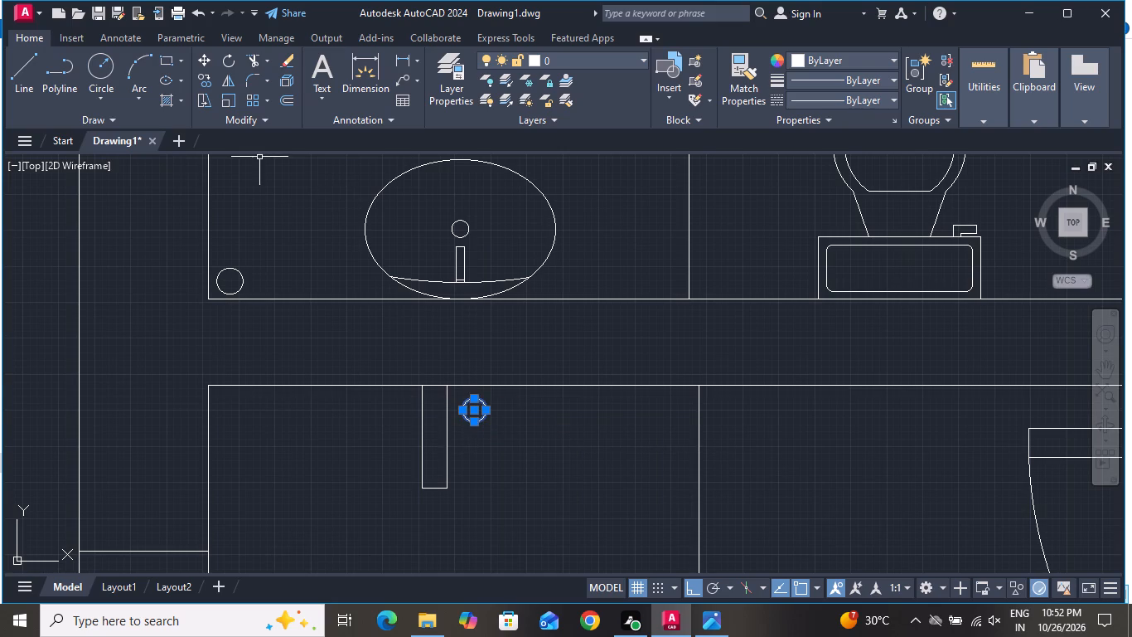
pyautogui.click(201, 82)
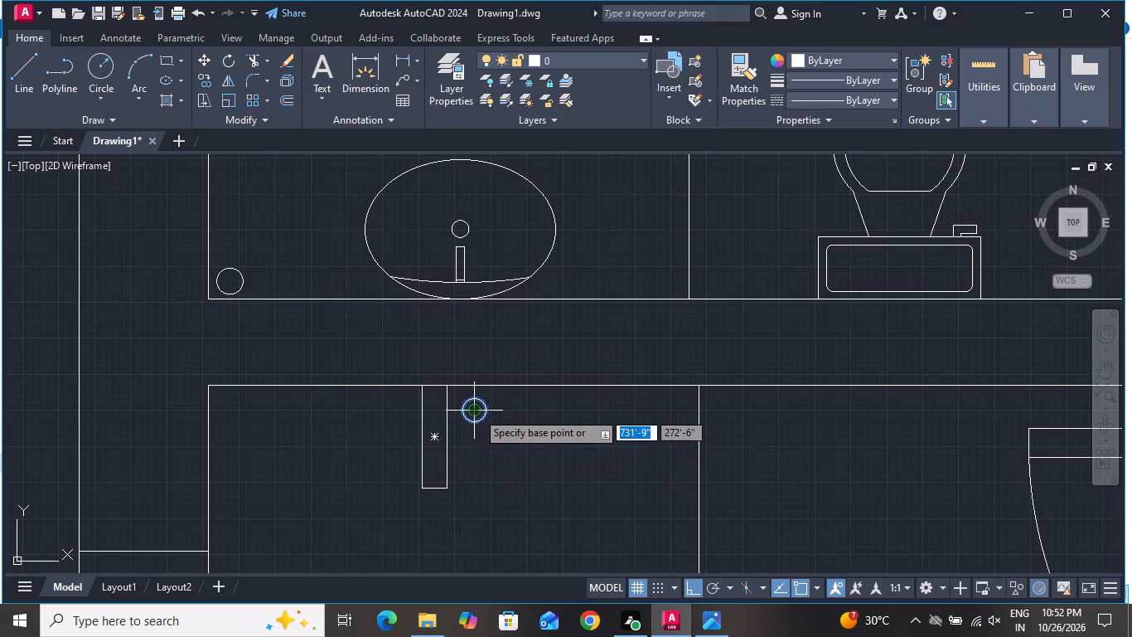
pyautogui.click(477, 411)
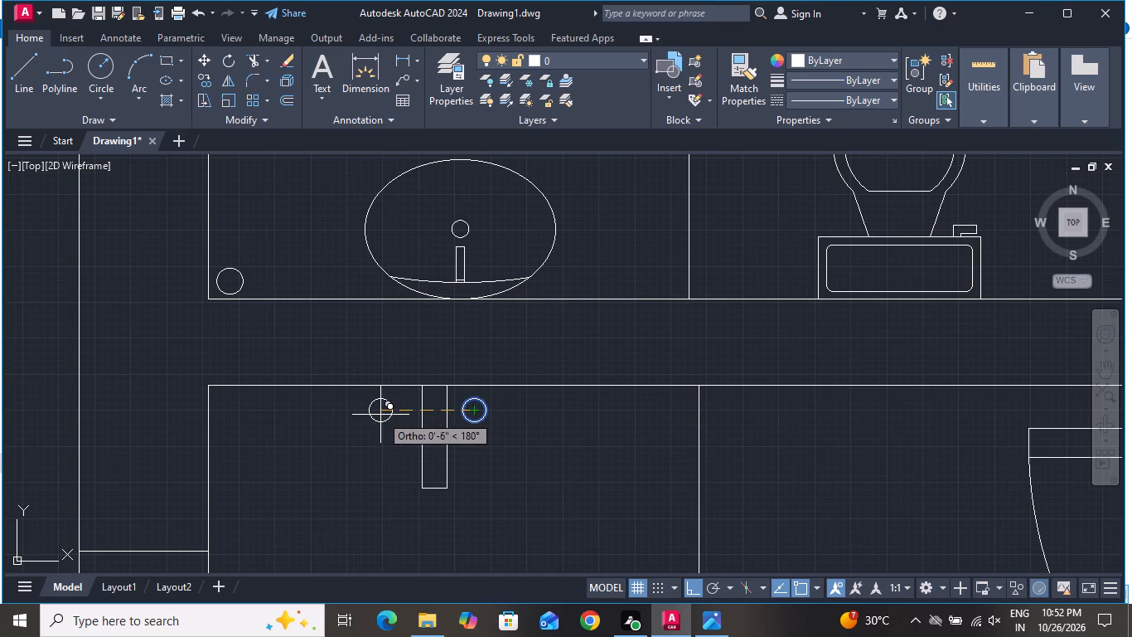
pyautogui.click(388, 411)
pyautogui.rightClick(389, 410)
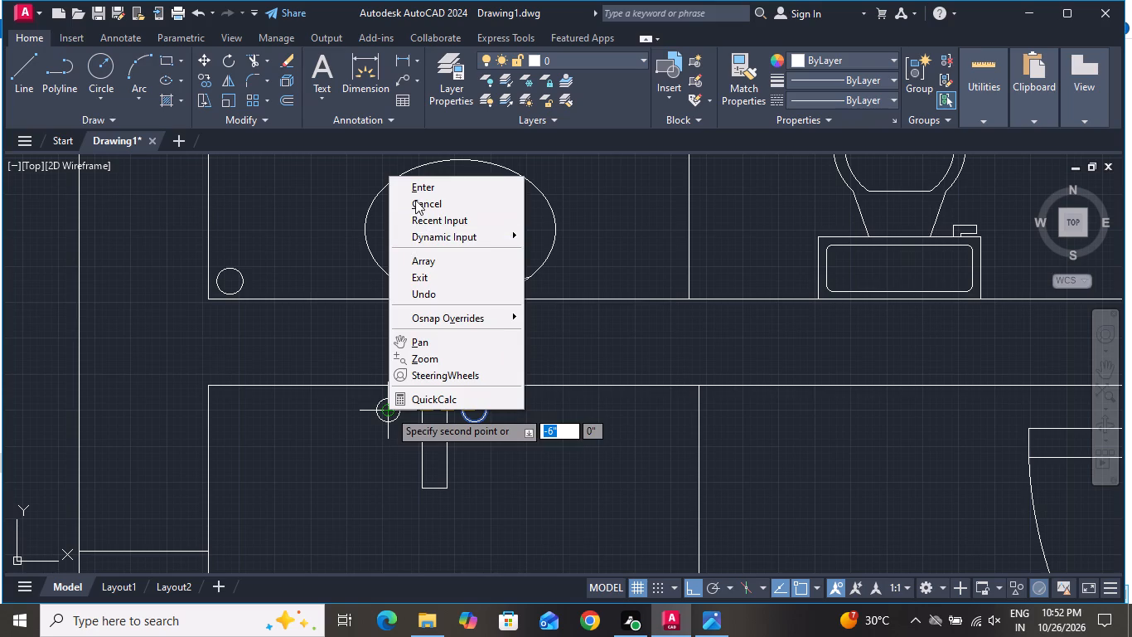
pyautogui.click(415, 200)
pyautogui.scroll(-4, 411, 338)
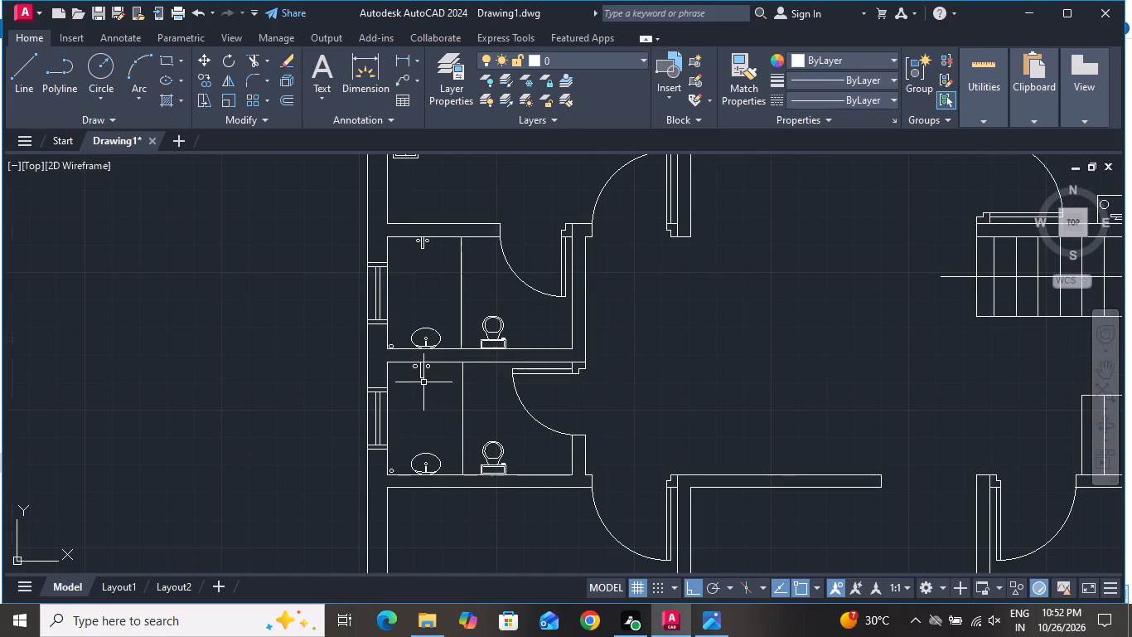
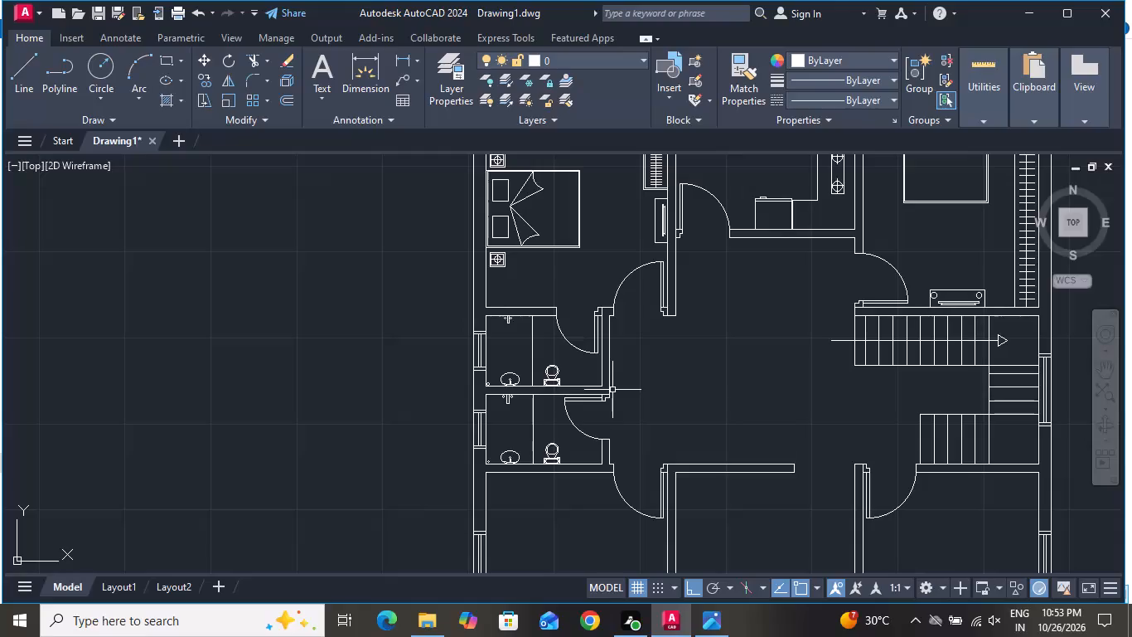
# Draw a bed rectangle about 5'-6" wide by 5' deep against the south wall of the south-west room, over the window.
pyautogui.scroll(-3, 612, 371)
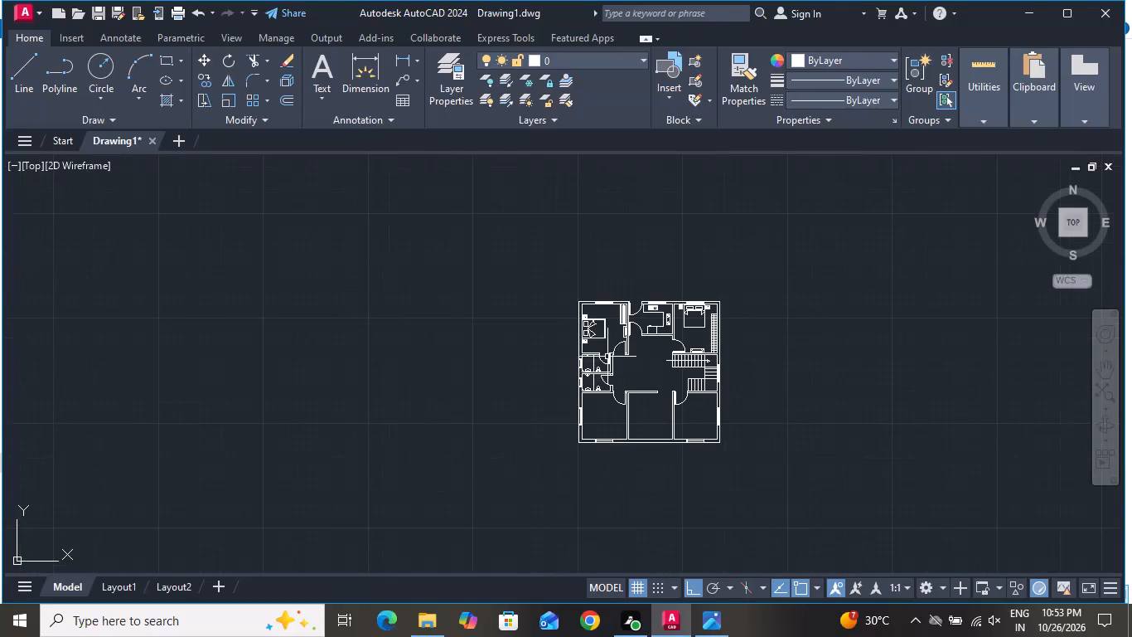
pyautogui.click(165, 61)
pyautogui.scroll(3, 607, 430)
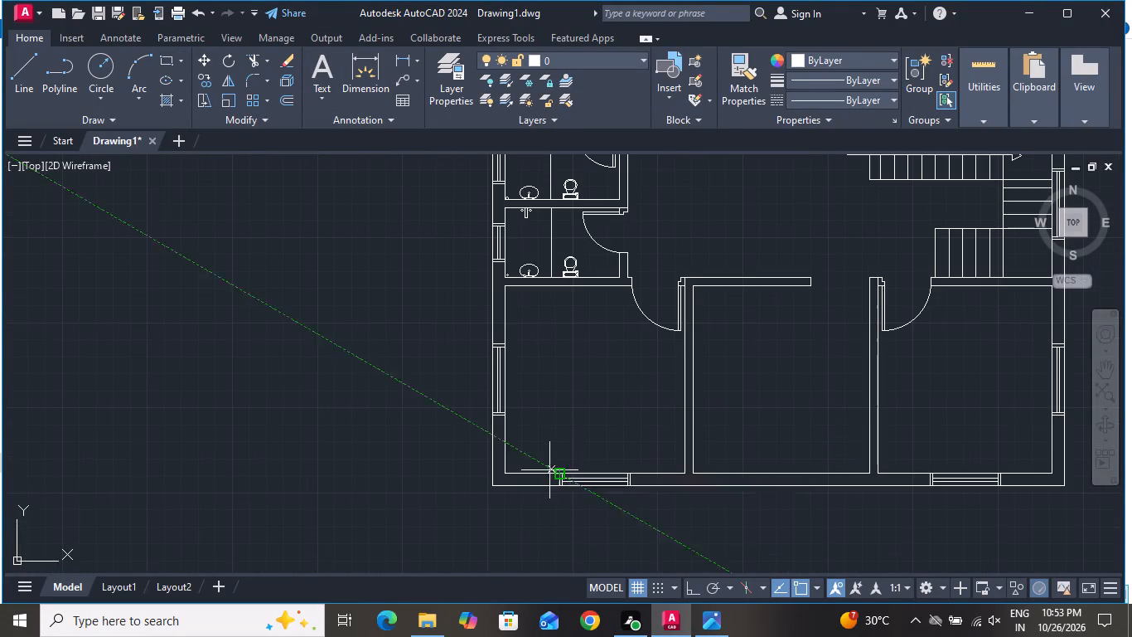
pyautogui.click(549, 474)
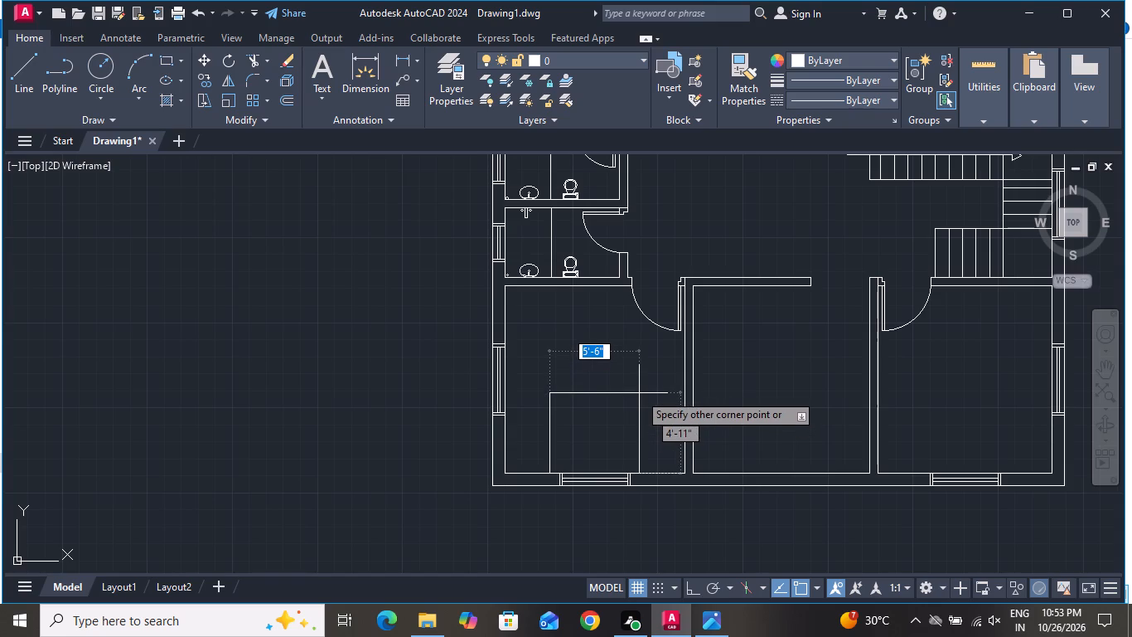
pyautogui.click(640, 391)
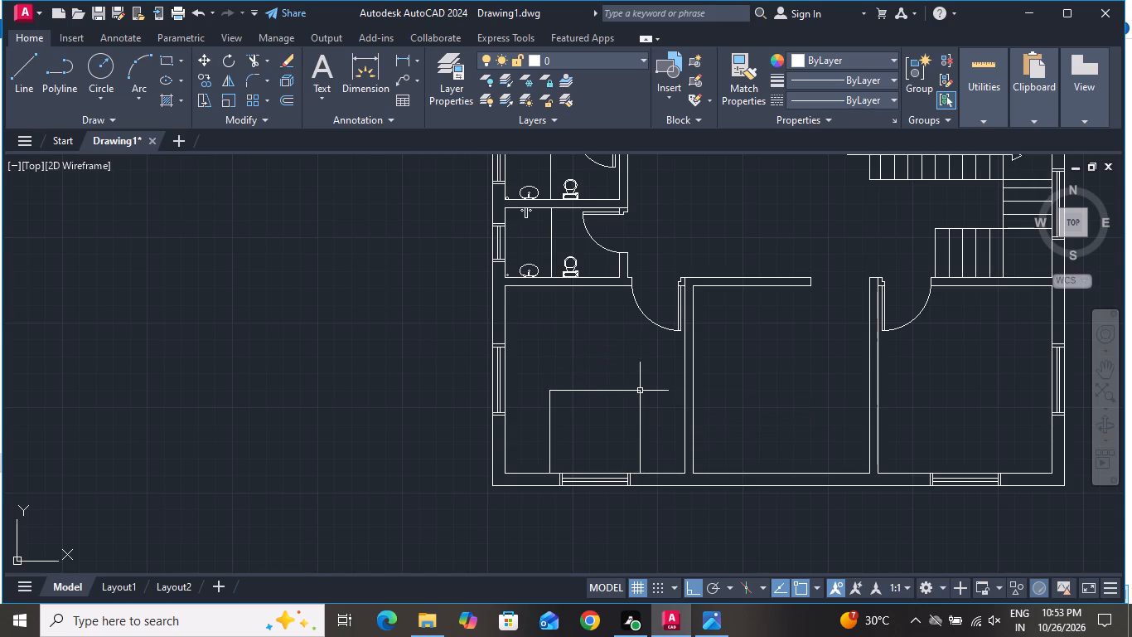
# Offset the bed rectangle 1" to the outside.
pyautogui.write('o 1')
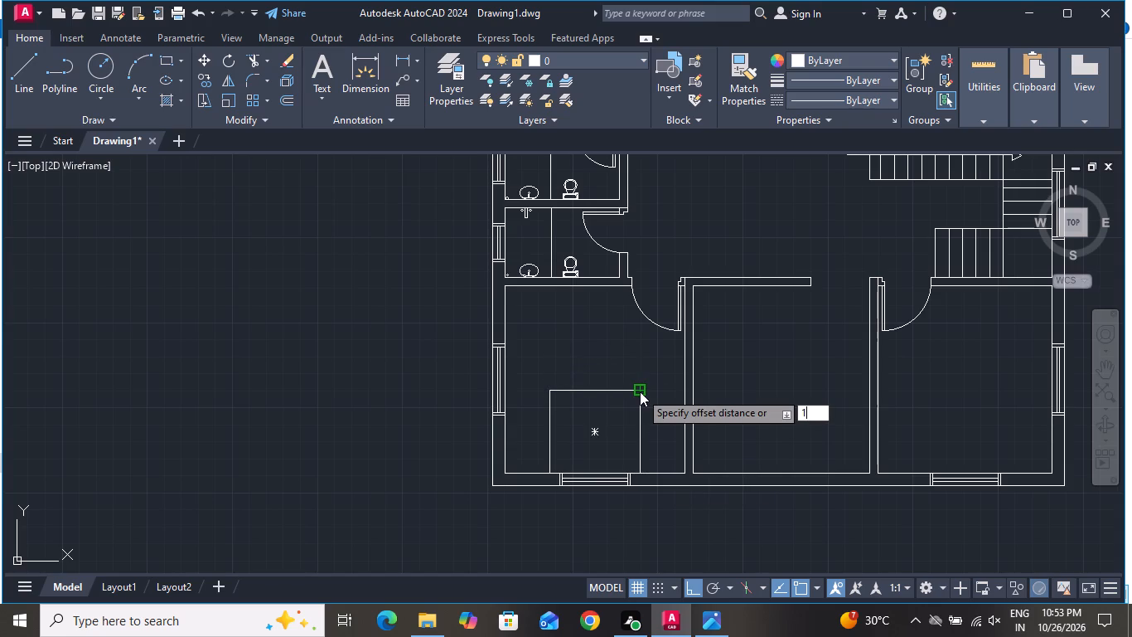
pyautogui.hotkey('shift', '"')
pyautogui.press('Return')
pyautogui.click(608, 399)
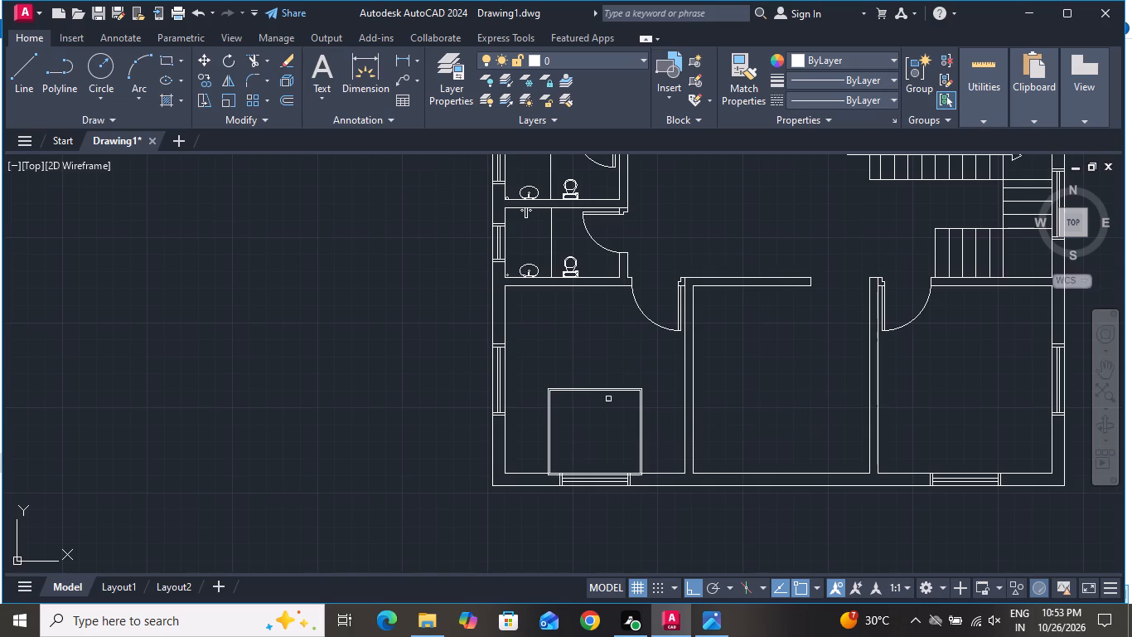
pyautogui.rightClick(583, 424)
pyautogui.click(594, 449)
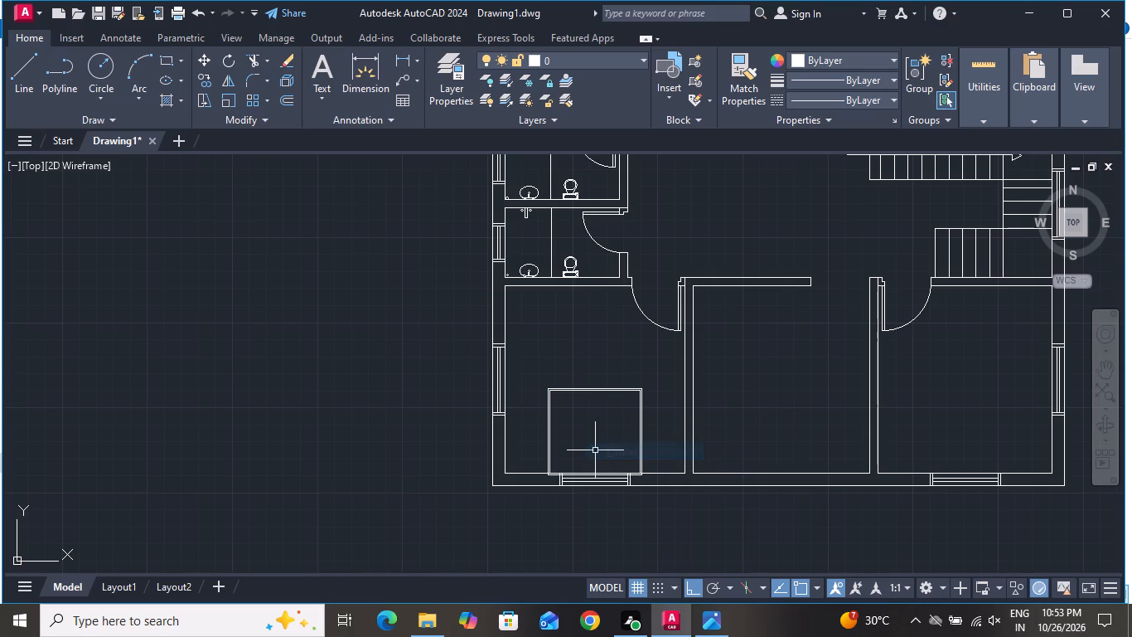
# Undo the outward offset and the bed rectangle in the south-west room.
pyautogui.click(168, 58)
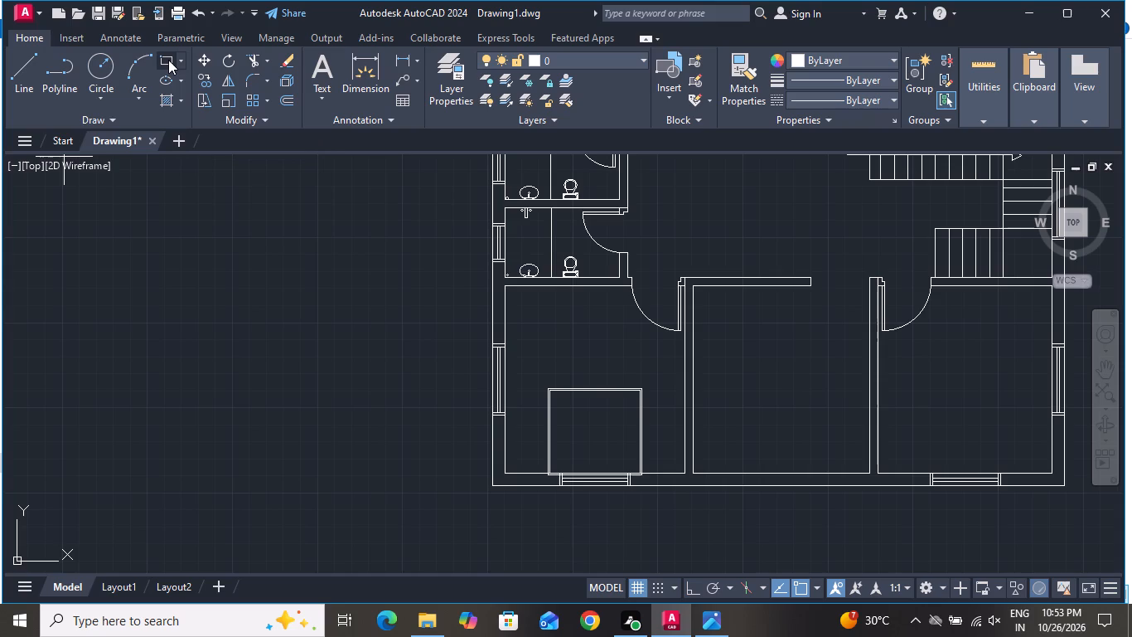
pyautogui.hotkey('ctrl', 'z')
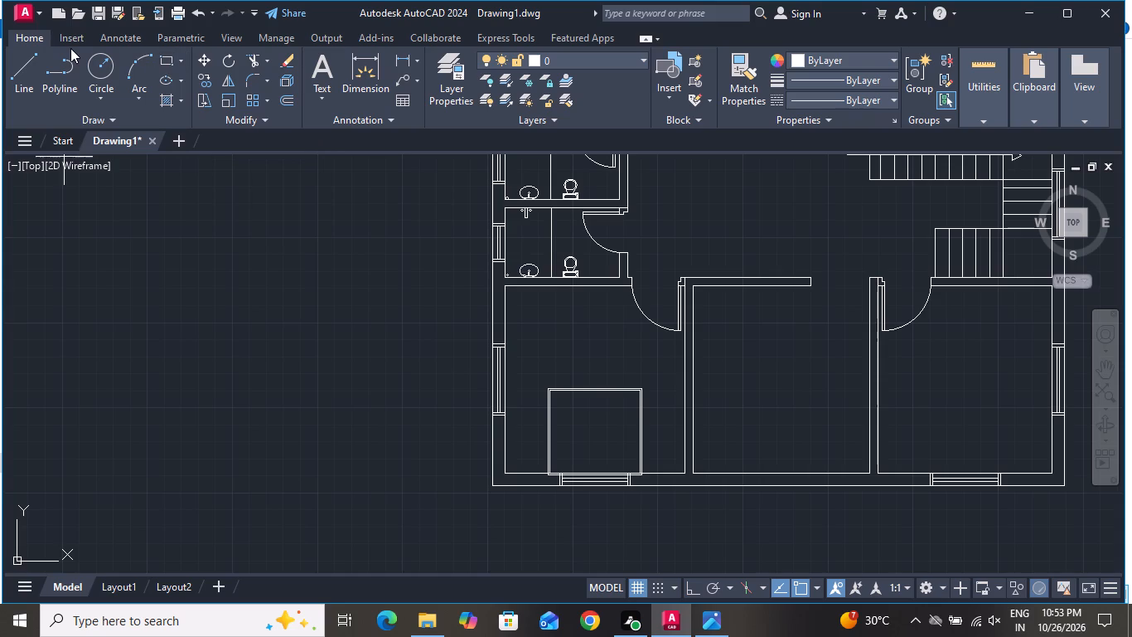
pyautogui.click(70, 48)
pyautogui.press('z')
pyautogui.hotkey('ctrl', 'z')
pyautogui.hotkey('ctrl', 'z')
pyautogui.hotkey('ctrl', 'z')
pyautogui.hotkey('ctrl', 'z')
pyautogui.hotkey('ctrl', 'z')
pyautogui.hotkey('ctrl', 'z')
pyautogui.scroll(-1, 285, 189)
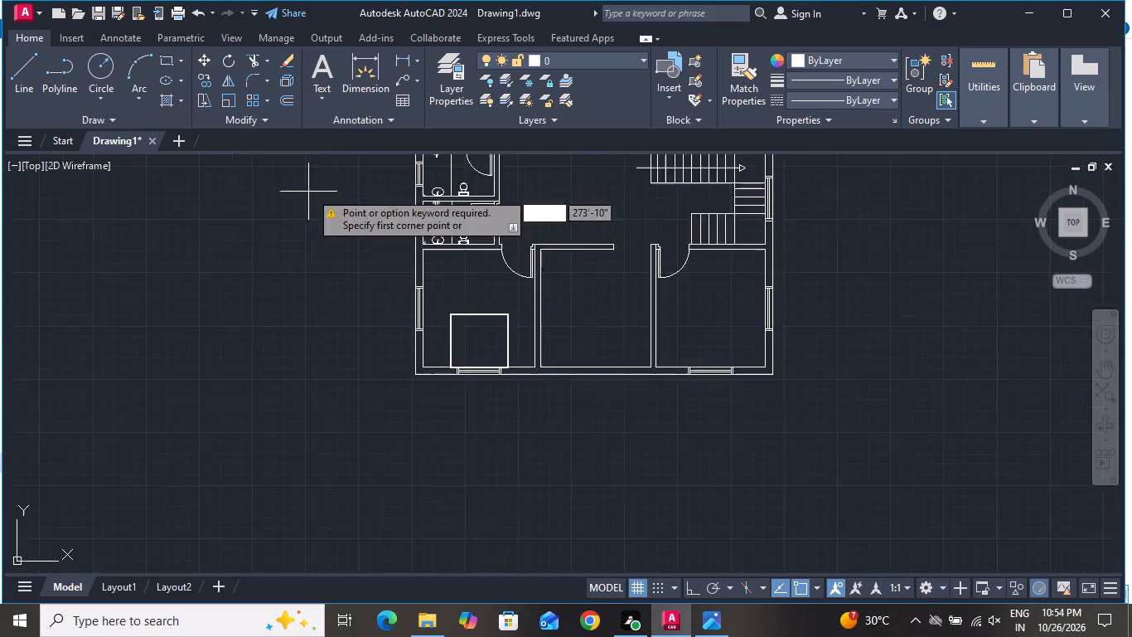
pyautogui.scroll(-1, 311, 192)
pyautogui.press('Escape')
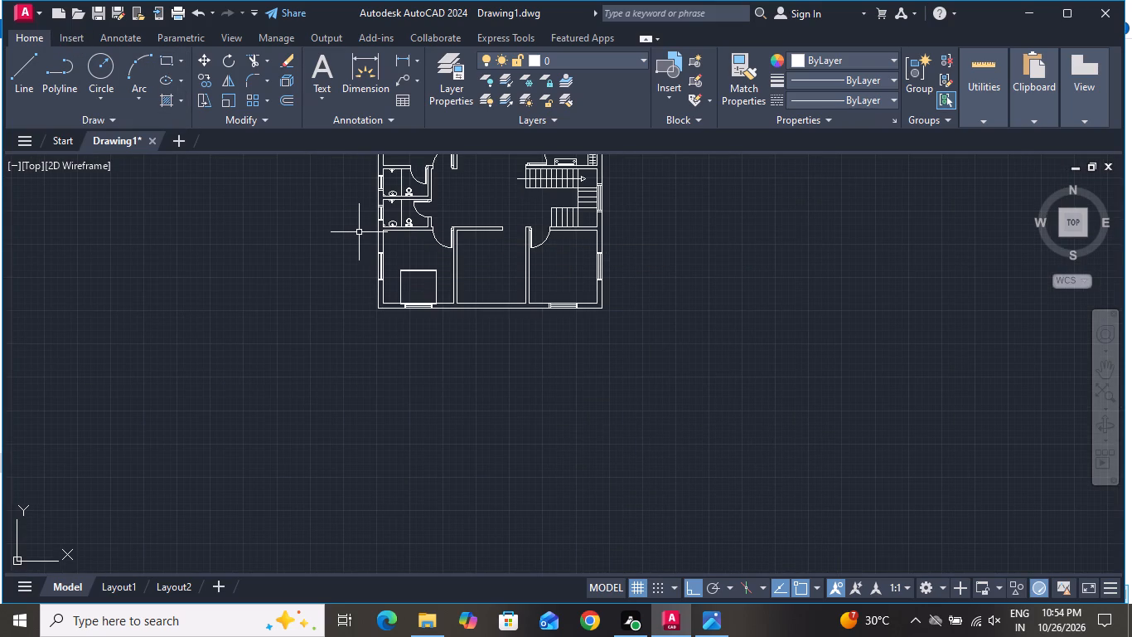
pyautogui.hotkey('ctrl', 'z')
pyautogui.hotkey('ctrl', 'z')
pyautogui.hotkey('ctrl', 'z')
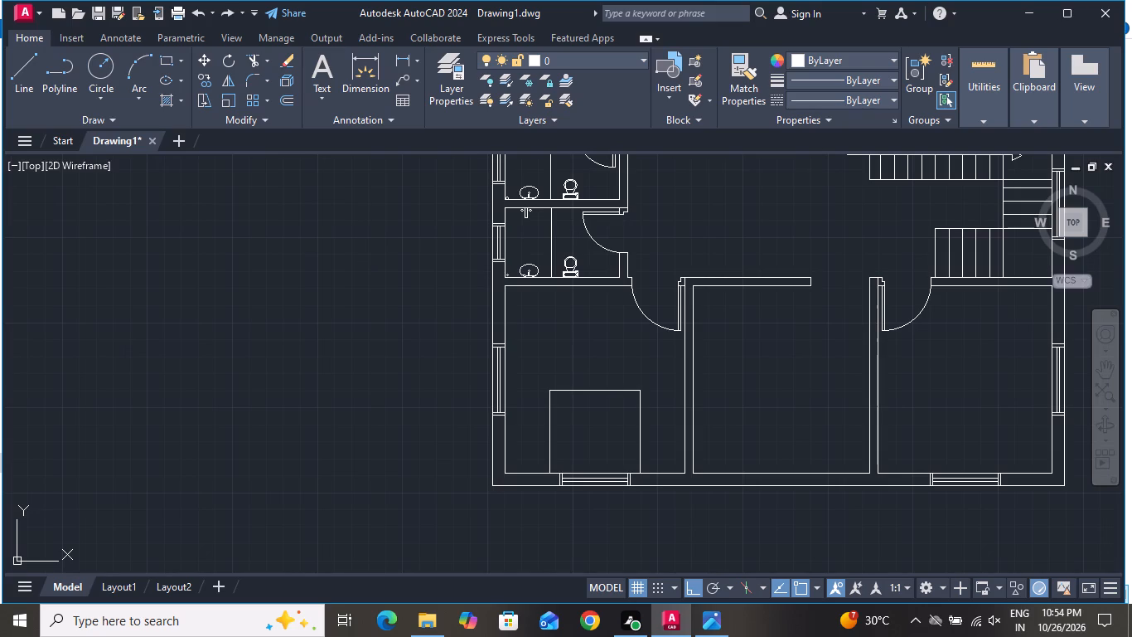
# Draw a bed rectangle about 4'-6" wide by 5' deep against the south-west room's south wall, above the window.
pyautogui.click(166, 59)
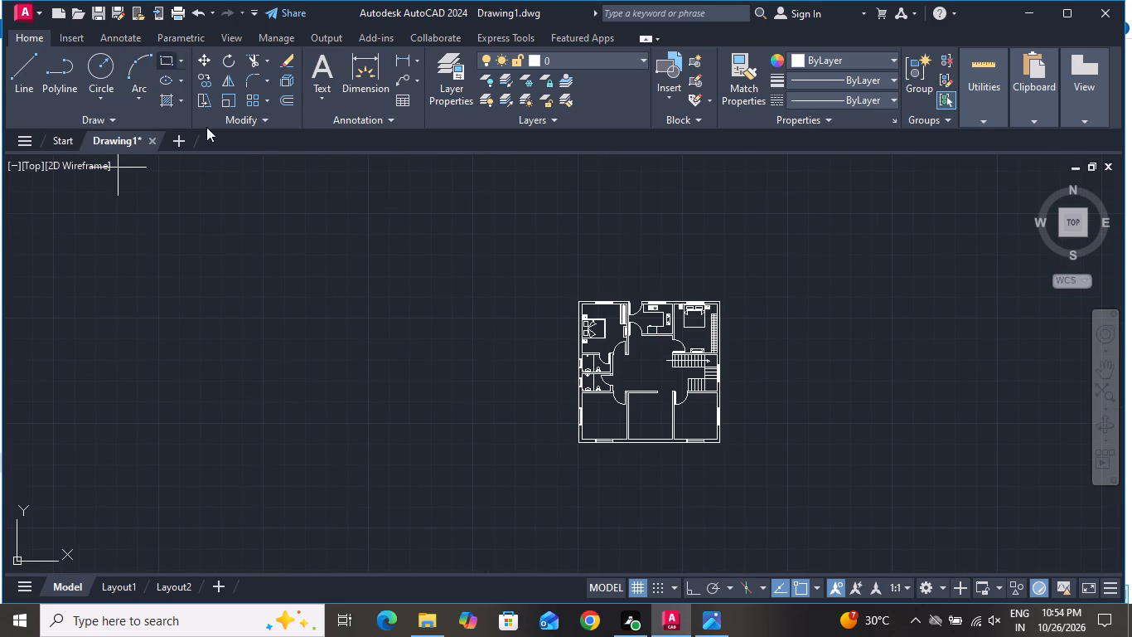
pyautogui.scroll(-2, 271, 266)
pyautogui.scroll(2, 369, 311)
pyautogui.scroll(2, 447, 353)
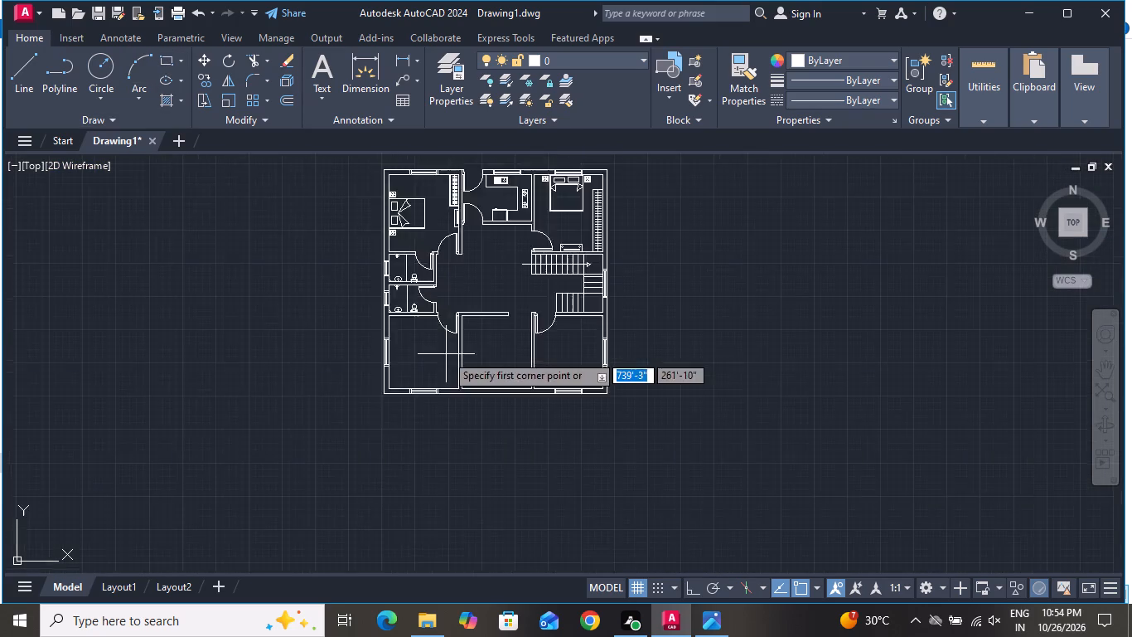
pyautogui.scroll(2, 446, 354)
pyautogui.click(276, 484)
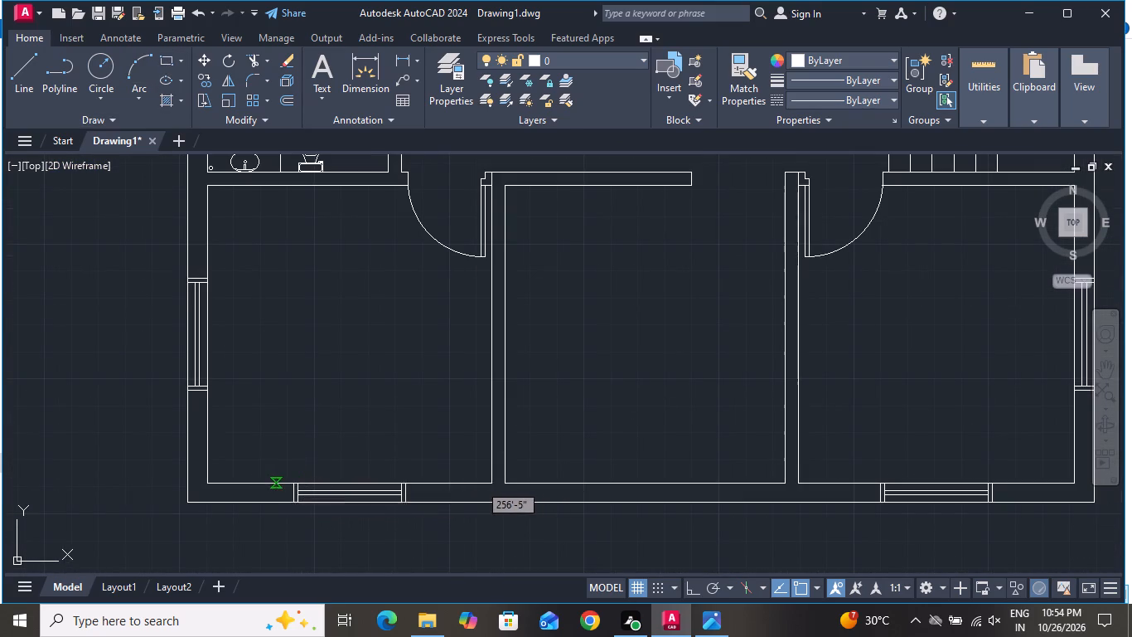
pyautogui.click(394, 353)
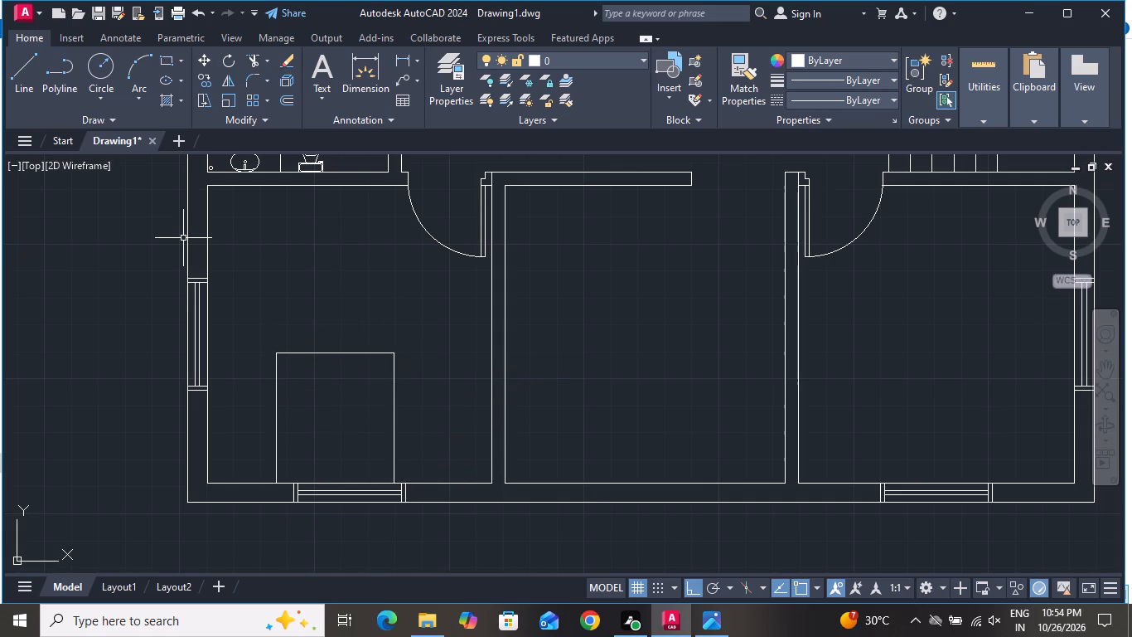
# Offset the bed rectangle 1" to the inside.
pyautogui.write('o 1')
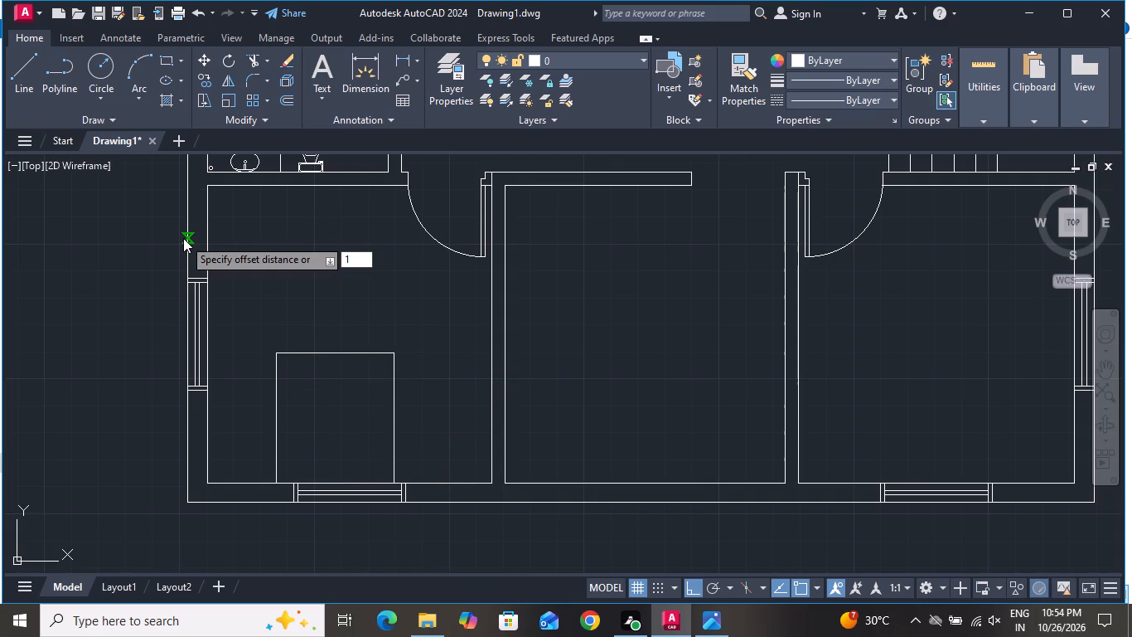
pyautogui.hotkey('shift', '"')
pyautogui.press('Return')
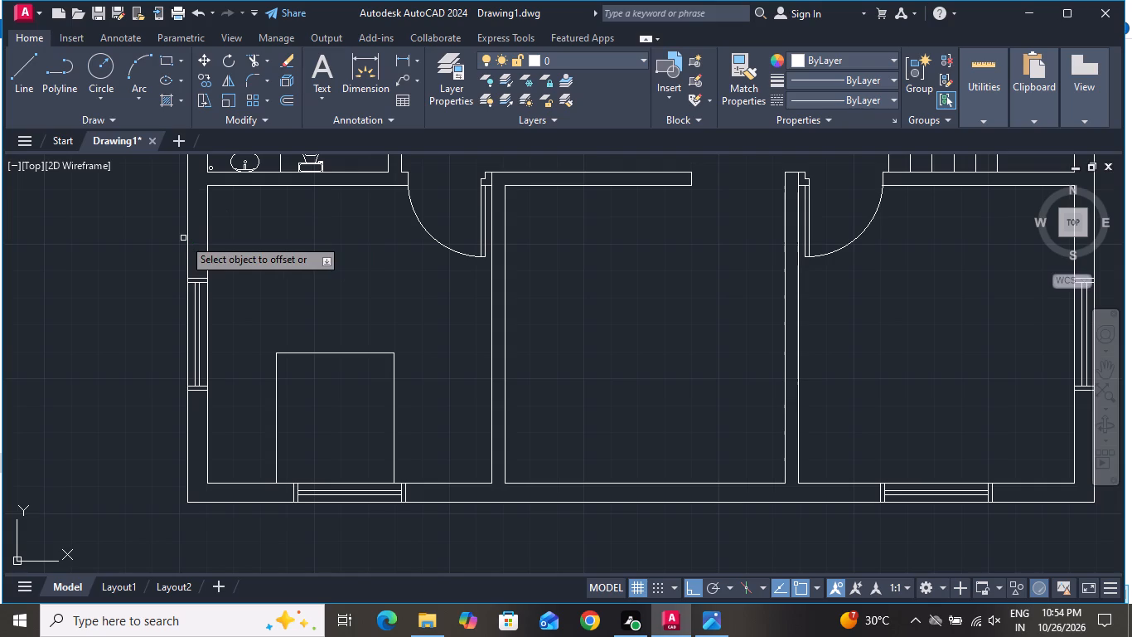
pyautogui.click(339, 354)
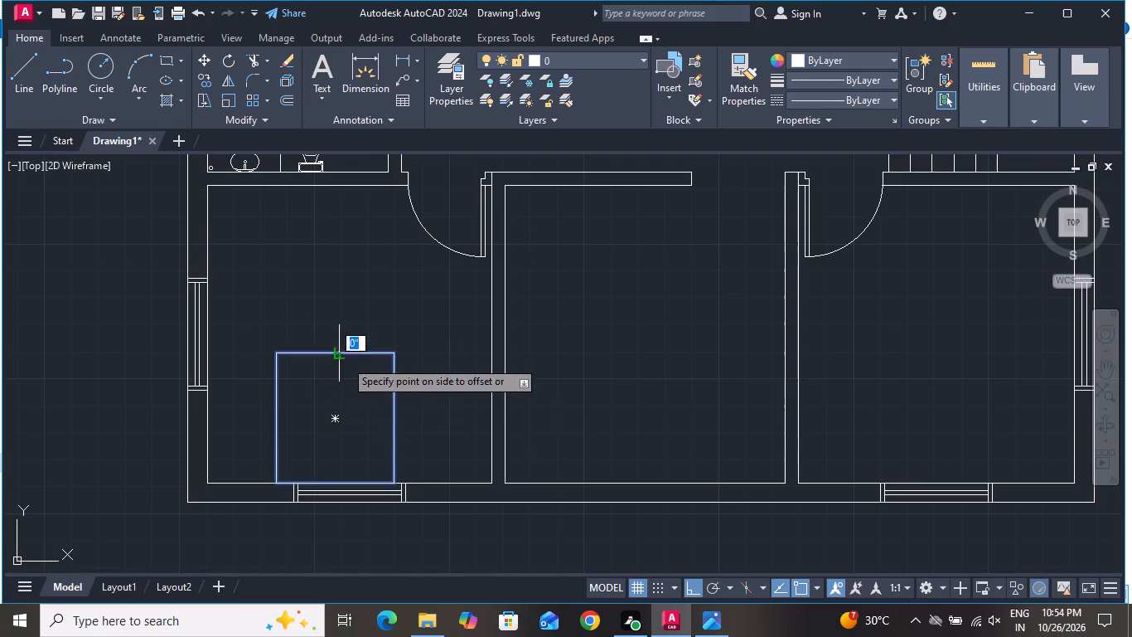
pyautogui.click(367, 399)
pyautogui.rightClick(367, 400)
pyautogui.click(438, 432)
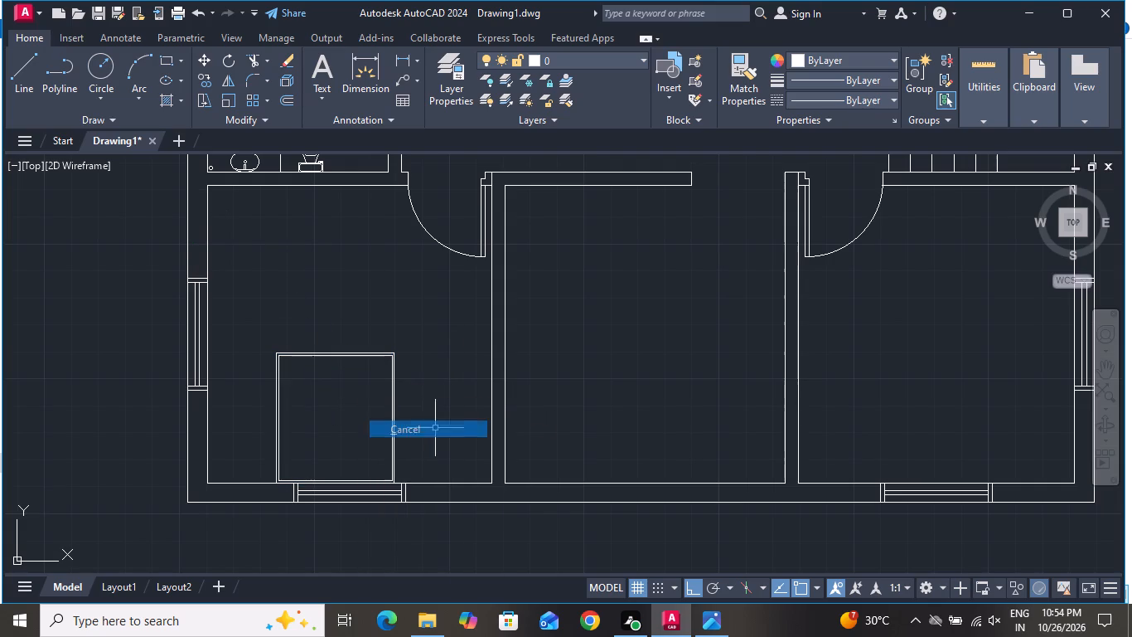
# Draw the blanket line from the bed's inner west edge, ending in a triangular folded-back corner that touches the inner east edge.
pyautogui.click(17, 66)
pyautogui.scroll(2, 317, 512)
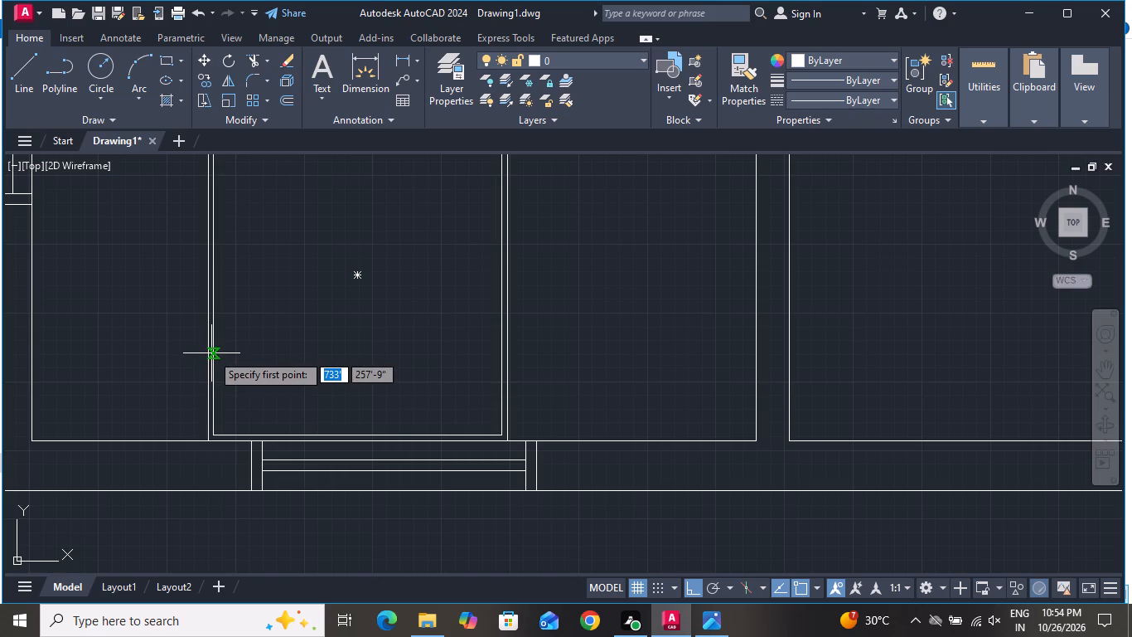
pyautogui.click(211, 353)
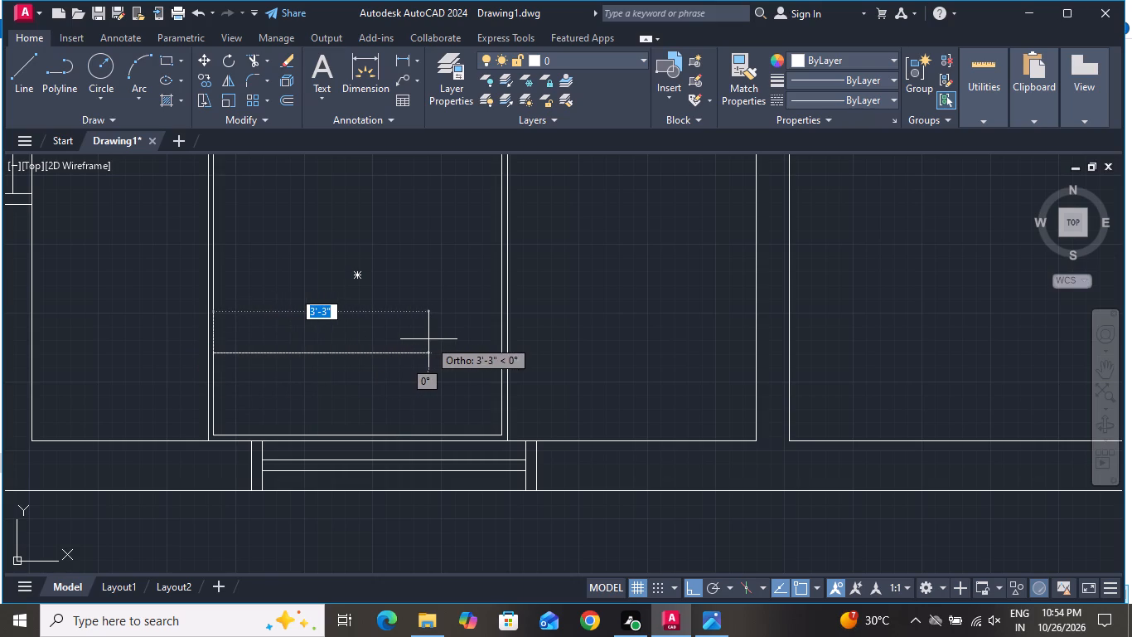
pyautogui.click(450, 338)
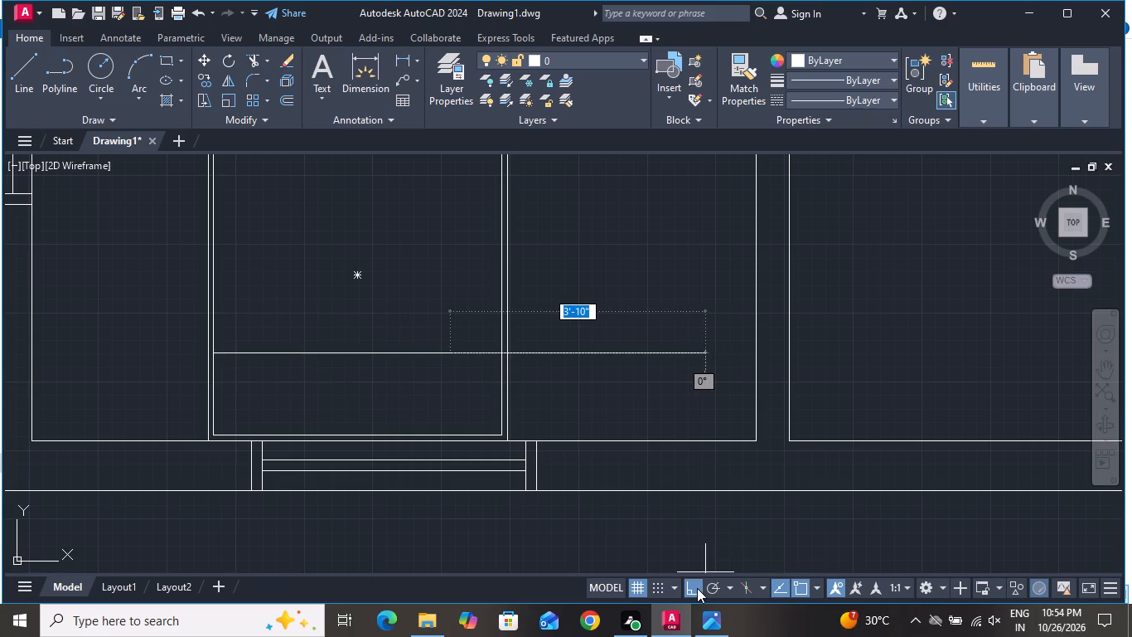
pyautogui.click(697, 588)
pyautogui.scroll(2, 495, 286)
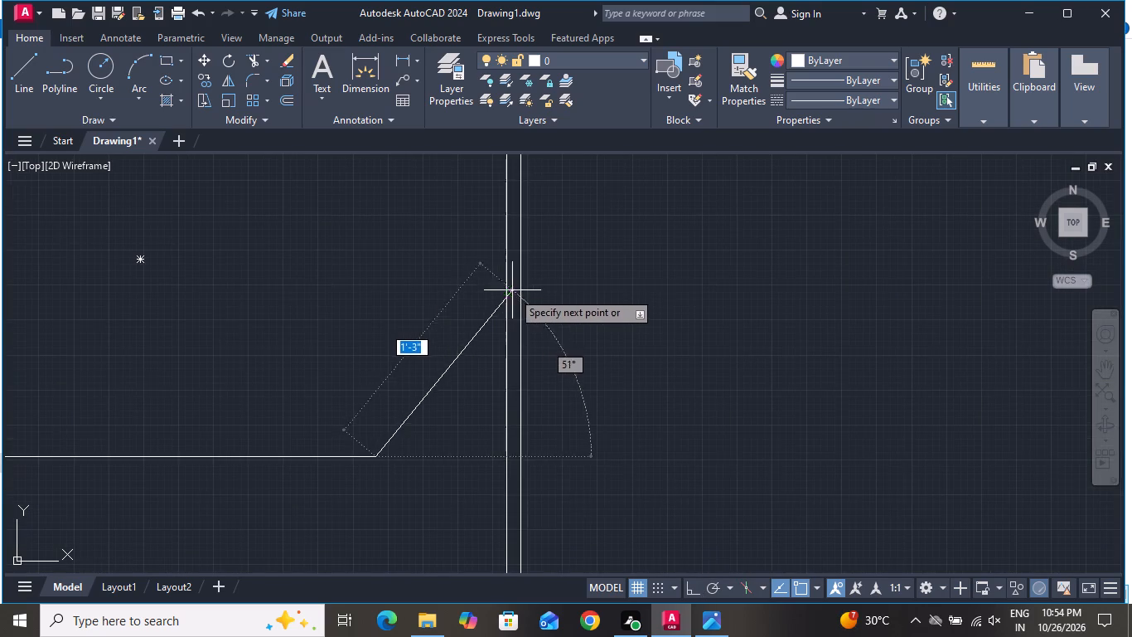
pyautogui.scroll(1, 514, 294)
pyautogui.click(501, 319)
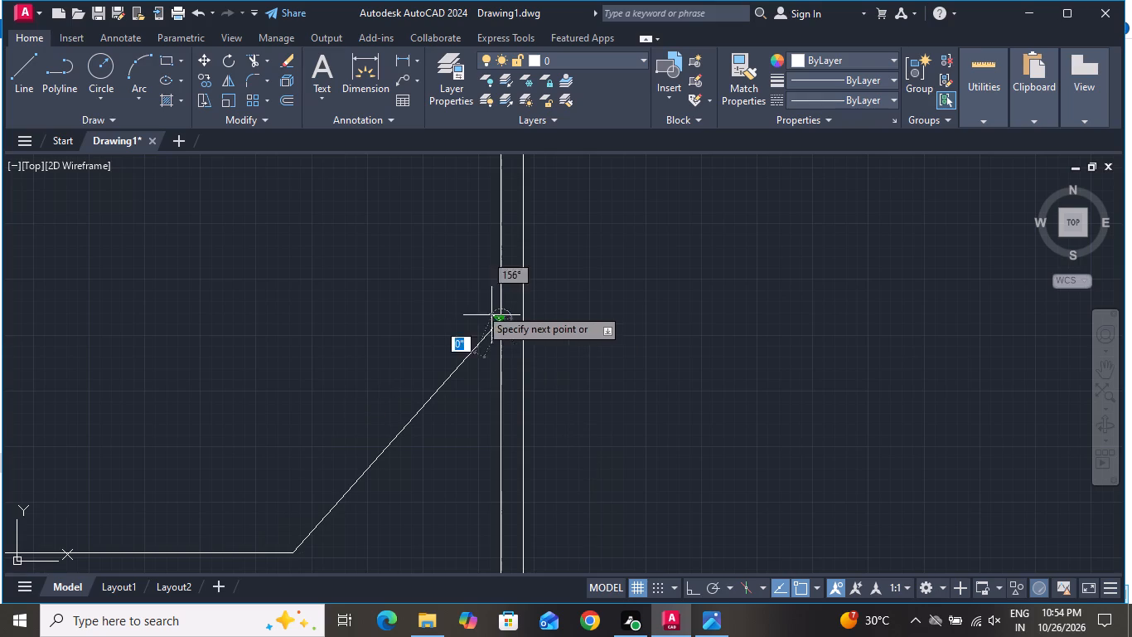
pyautogui.click(283, 201)
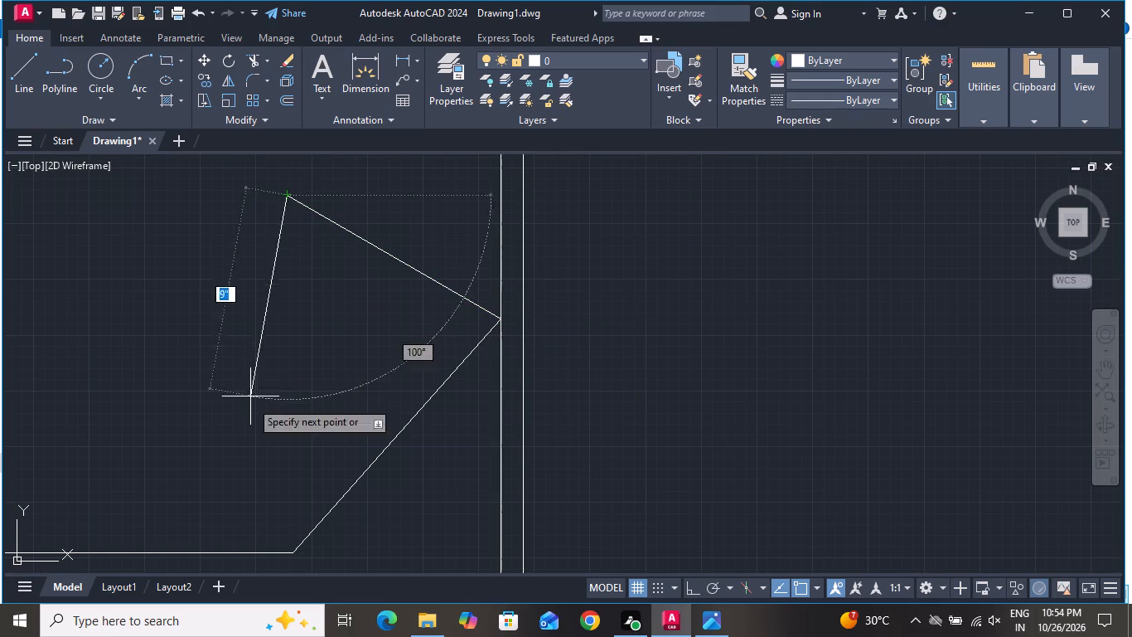
pyautogui.click(291, 547)
pyautogui.rightClick(291, 547)
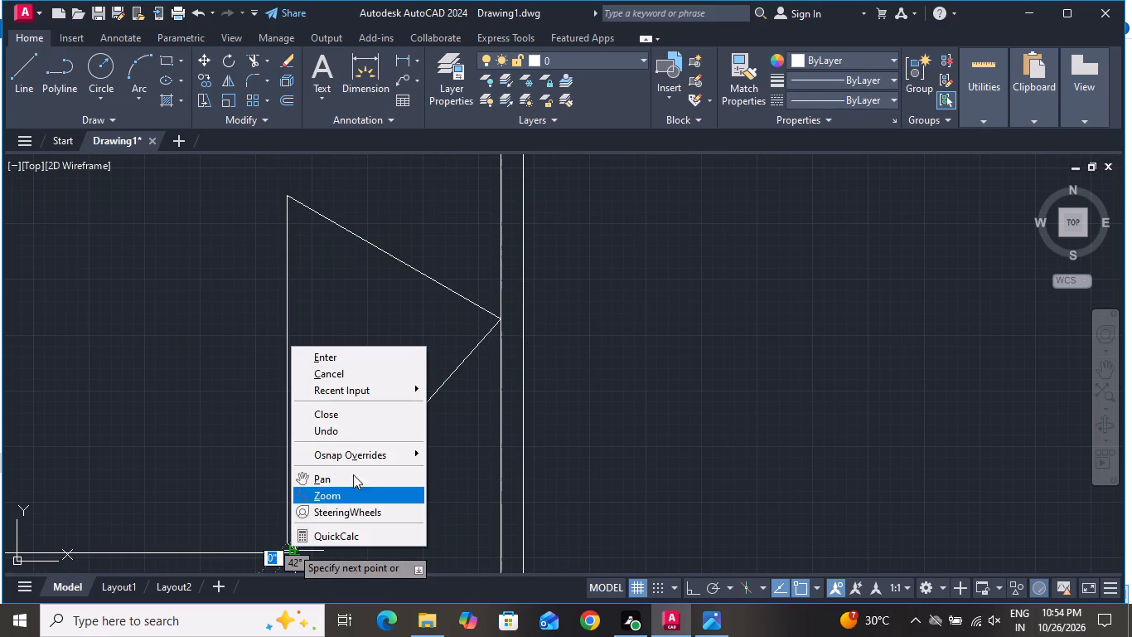
pyautogui.click(382, 369)
# Draw a second blanket line about 3'-6" long just above the first, from the folded corner to the bed's inner west edge.
pyautogui.scroll(-3, 631, 415)
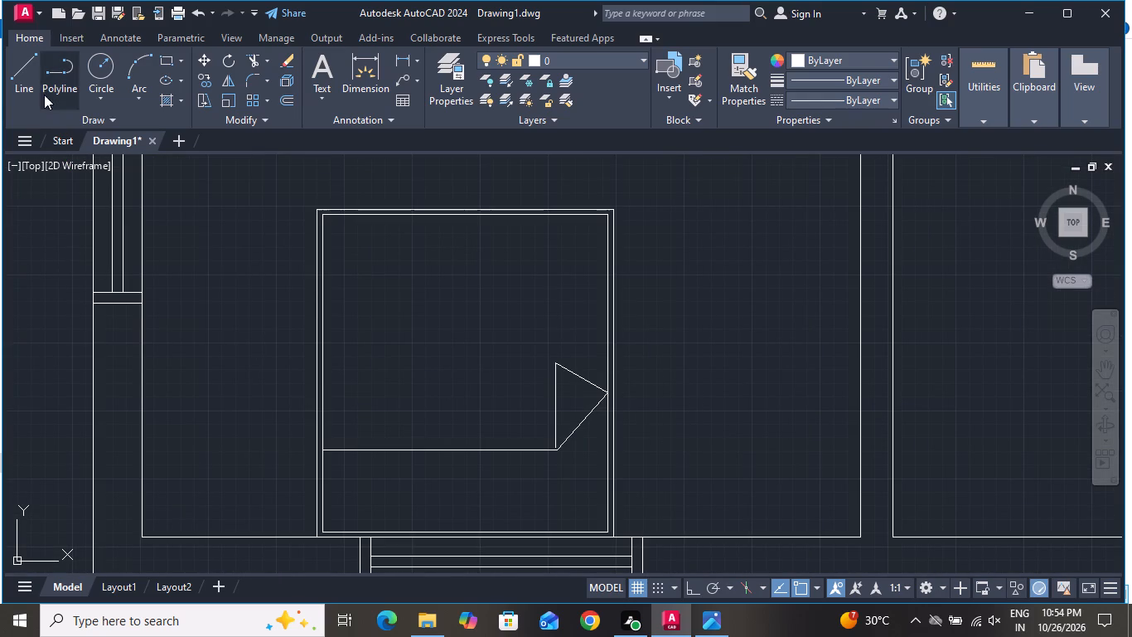
pyautogui.click(26, 74)
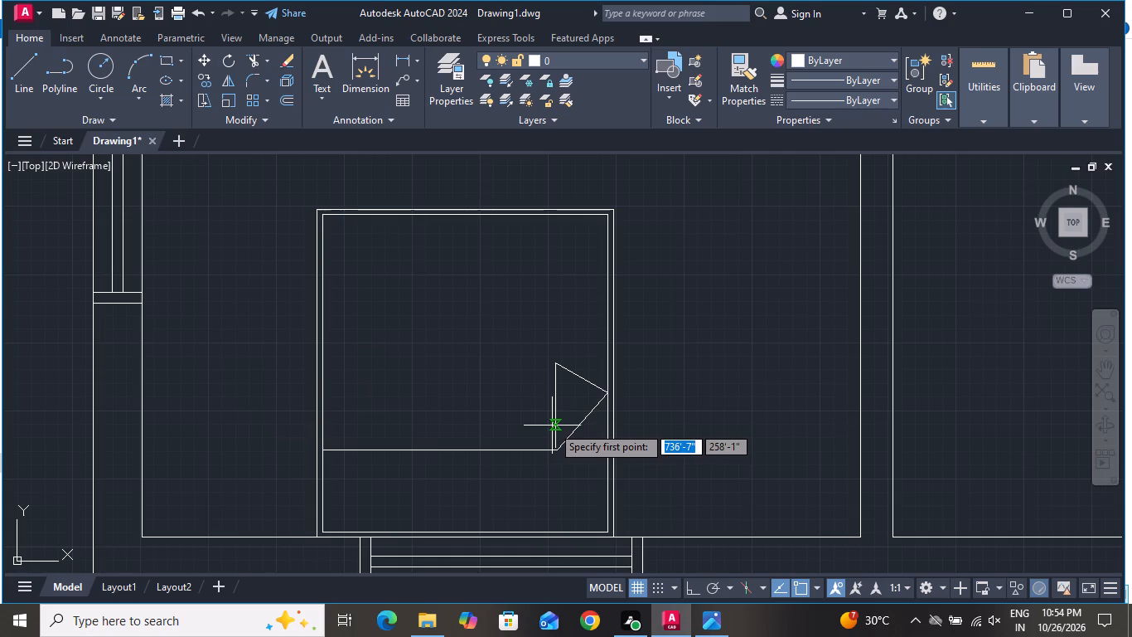
pyautogui.click(556, 432)
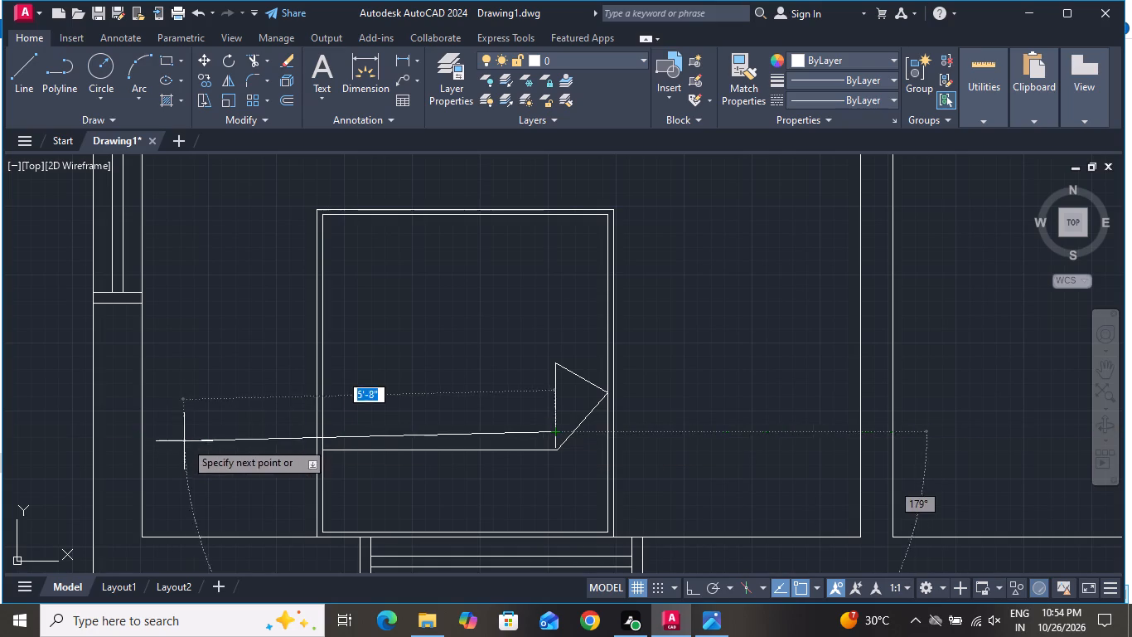
pyautogui.scroll(2, 327, 433)
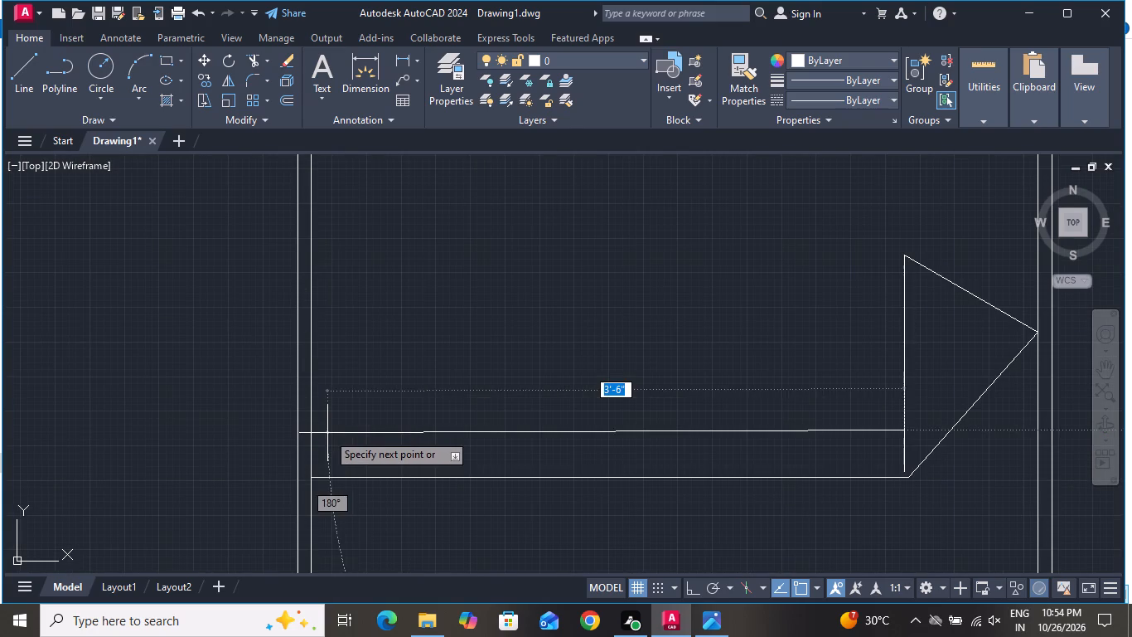
pyautogui.click(313, 431)
pyautogui.rightClick(311, 443)
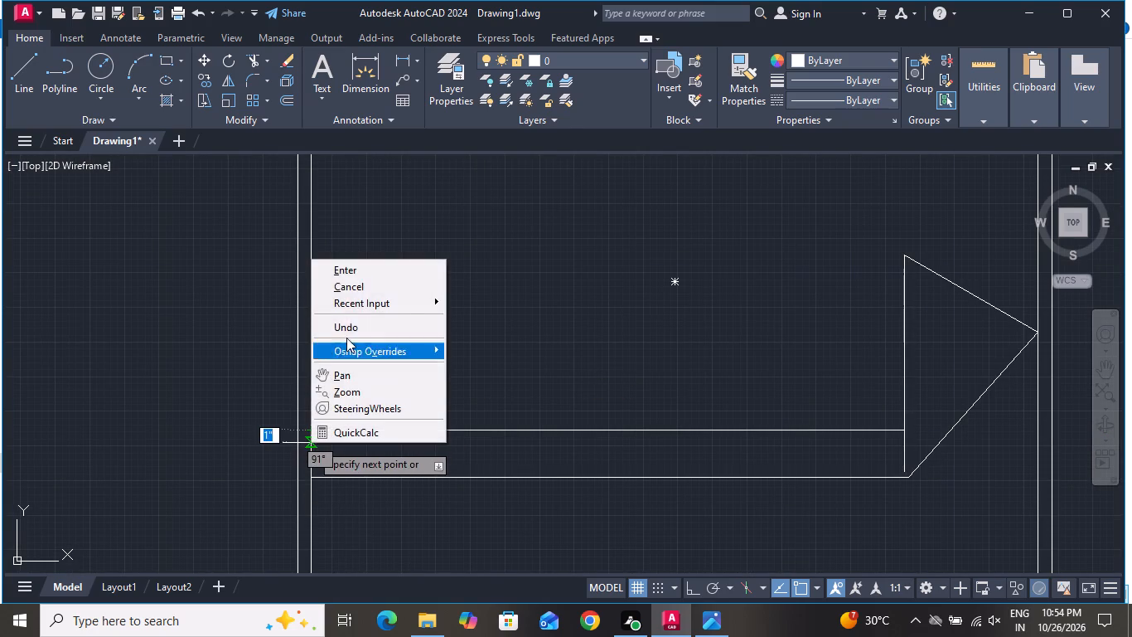
pyautogui.click(365, 275)
# Draw a short line from the lower end of the folded corner's vertical edge down to the lower blanket line.
pyautogui.click(33, 79)
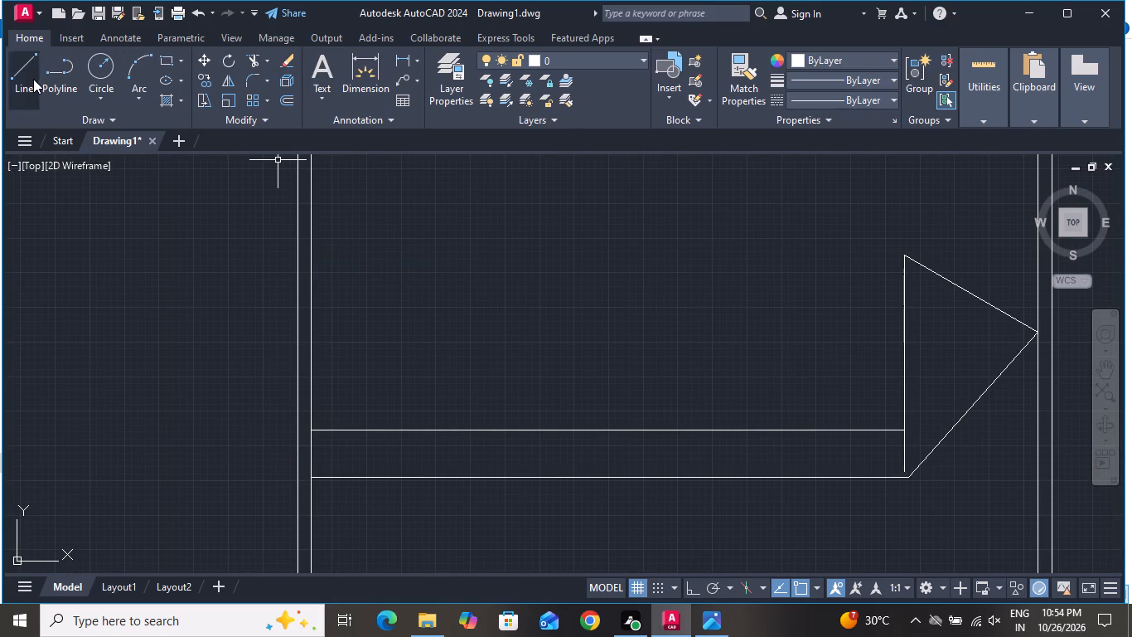
pyautogui.scroll(5, 1004, 453)
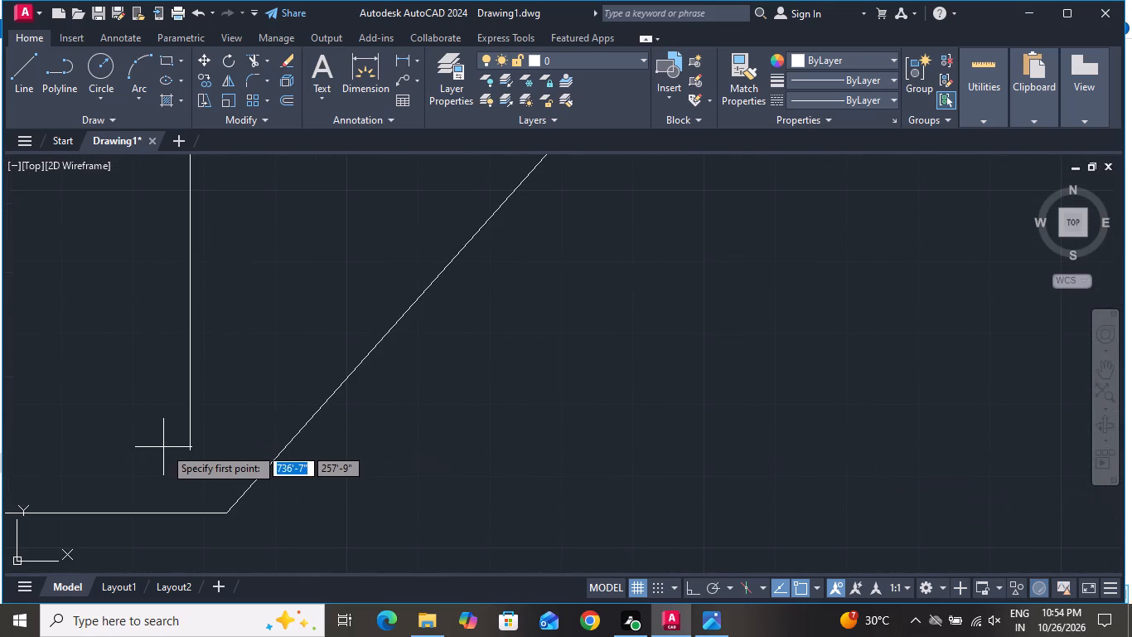
pyautogui.click(191, 450)
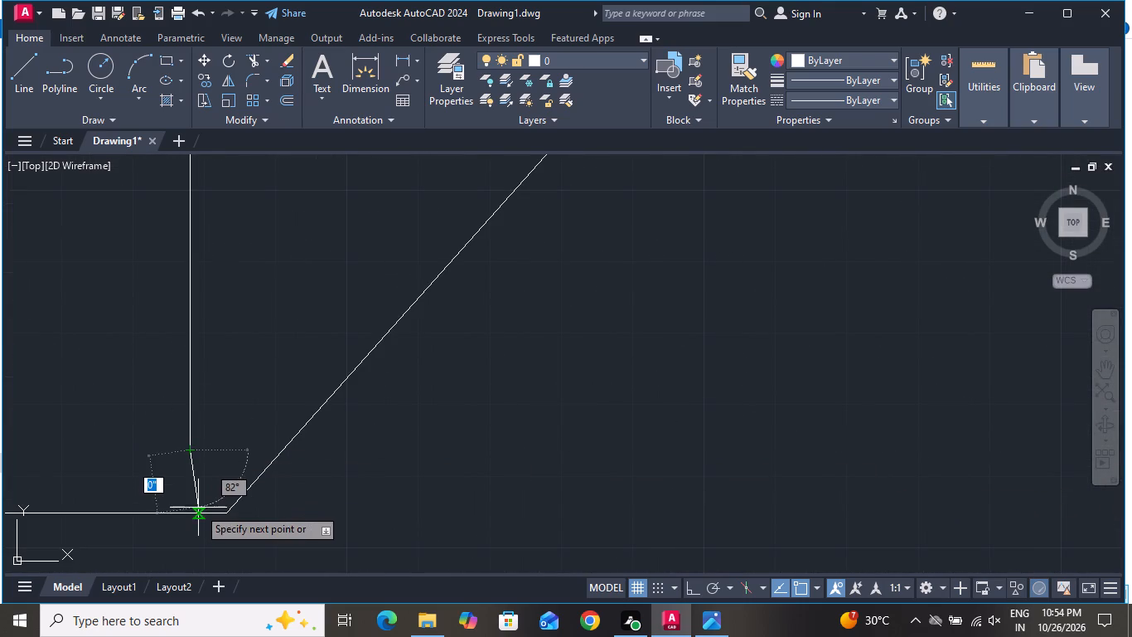
pyautogui.click(193, 510)
pyautogui.rightClick(191, 508)
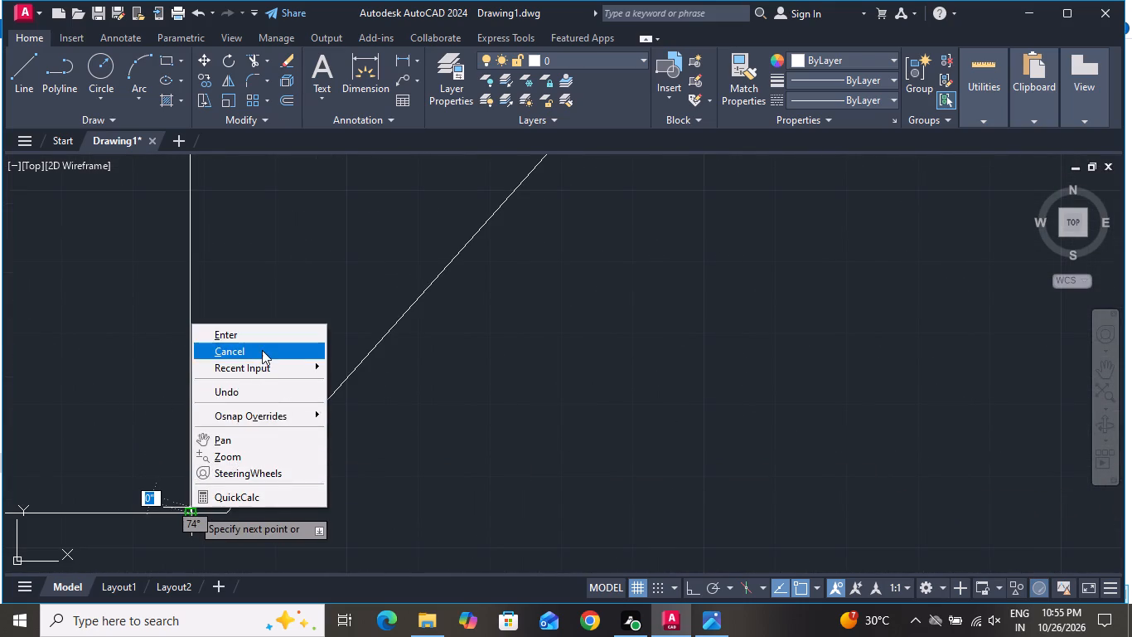
pyautogui.click(262, 350)
# Draw a pillow rectangle on the west half of the bed, between the lower blanket line and the bed's south edge.
pyautogui.scroll(-2, 262, 350)
pyautogui.scroll(-3, 429, 416)
pyautogui.scroll(-1, 487, 494)
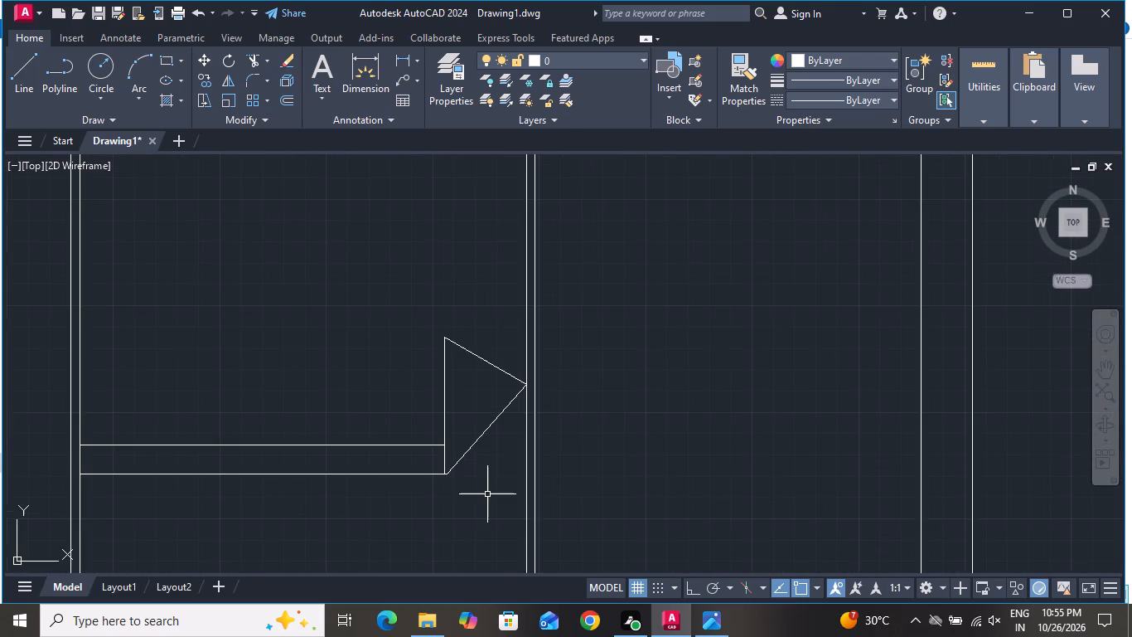
pyautogui.scroll(-2, 487, 494)
pyautogui.click(167, 56)
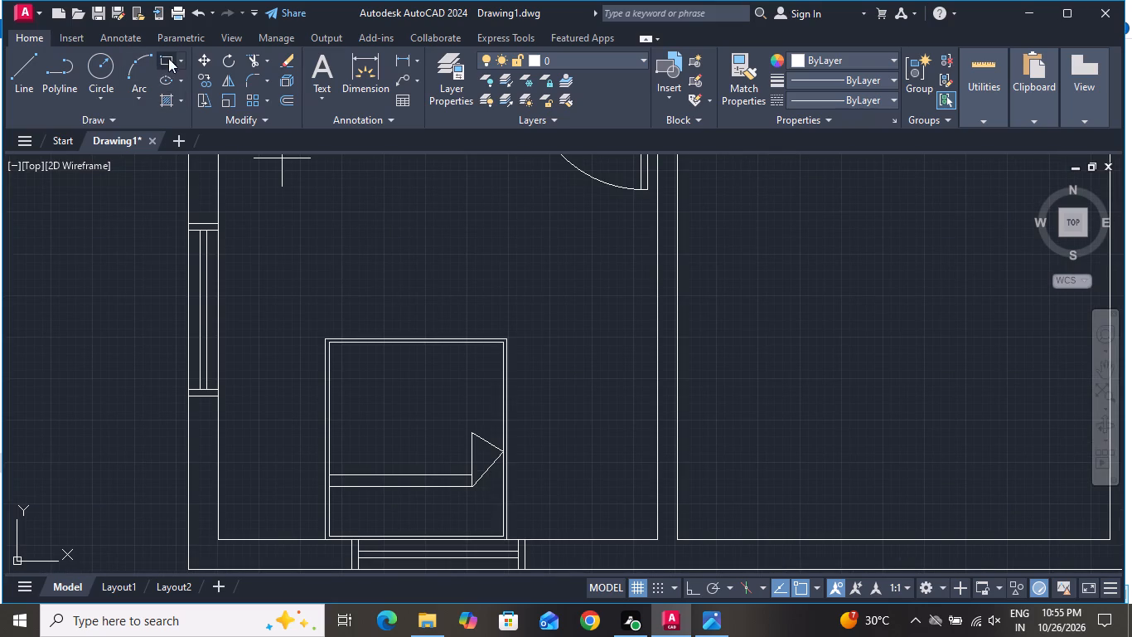
pyautogui.scroll(2, 368, 553)
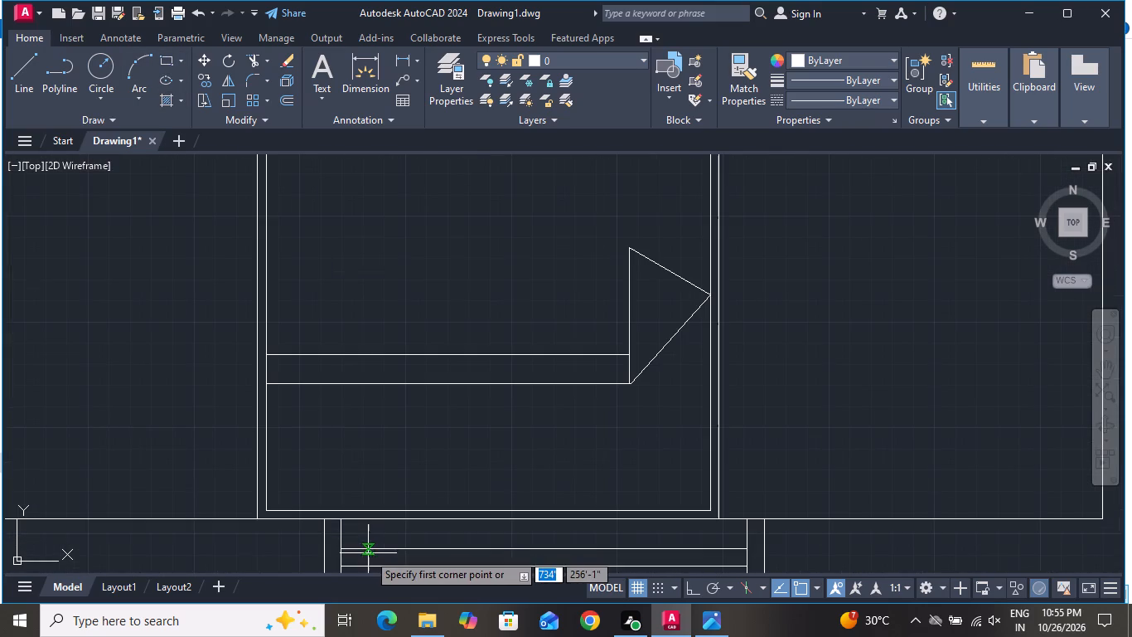
pyautogui.click(304, 407)
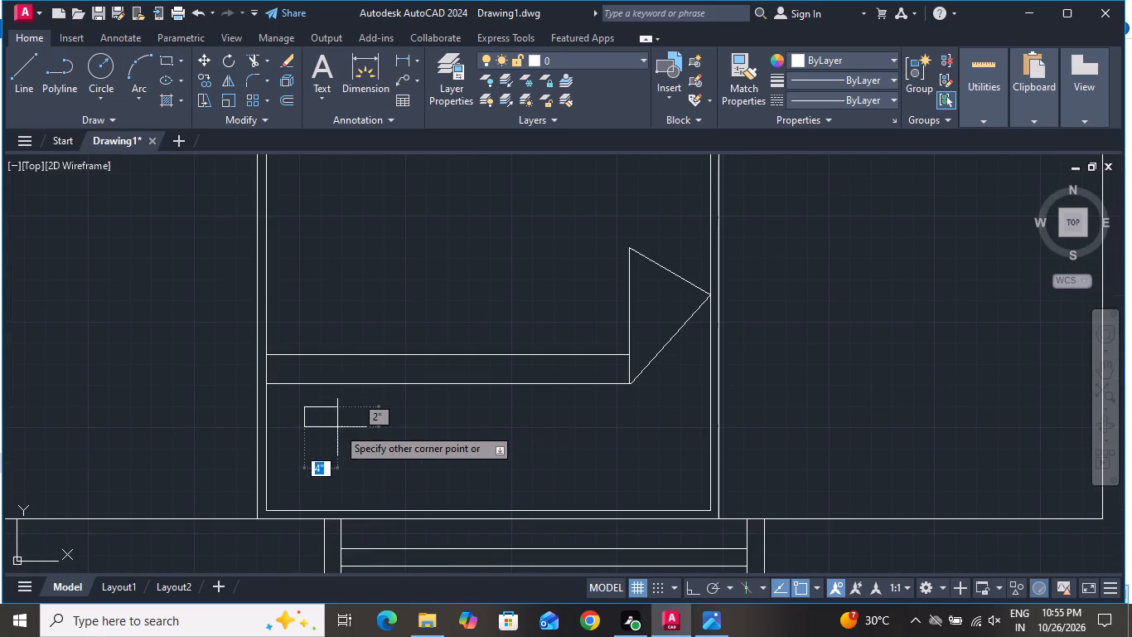
pyautogui.click(414, 481)
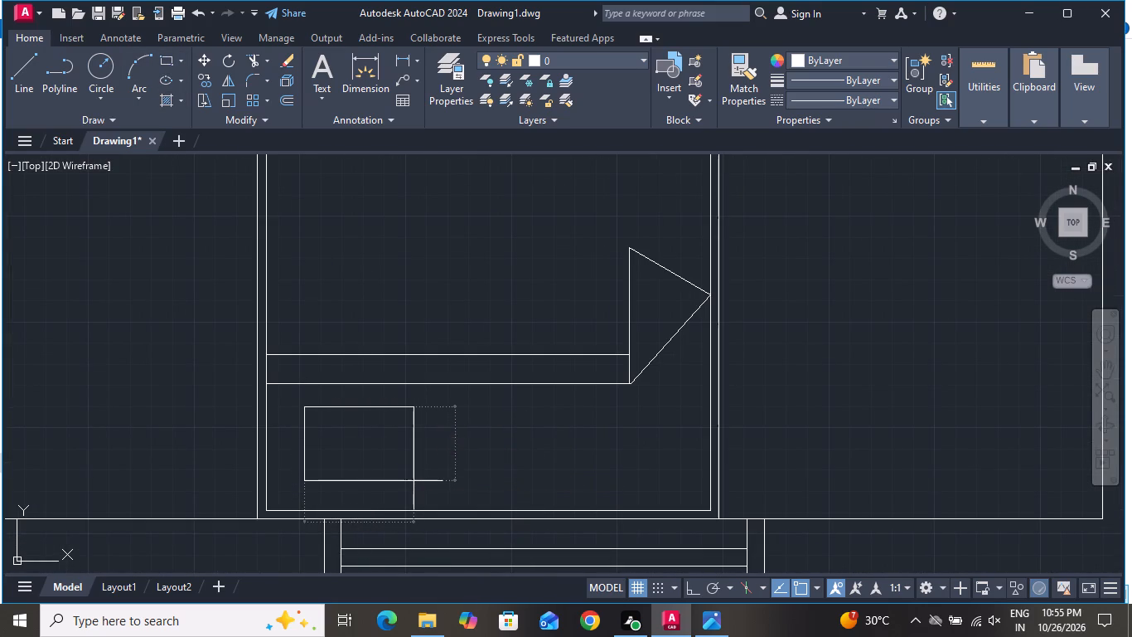
# Copy the pillow rectangle about 2'-3" east to make the second pillow on the bed.
pyautogui.click(417, 450)
pyautogui.click(392, 453)
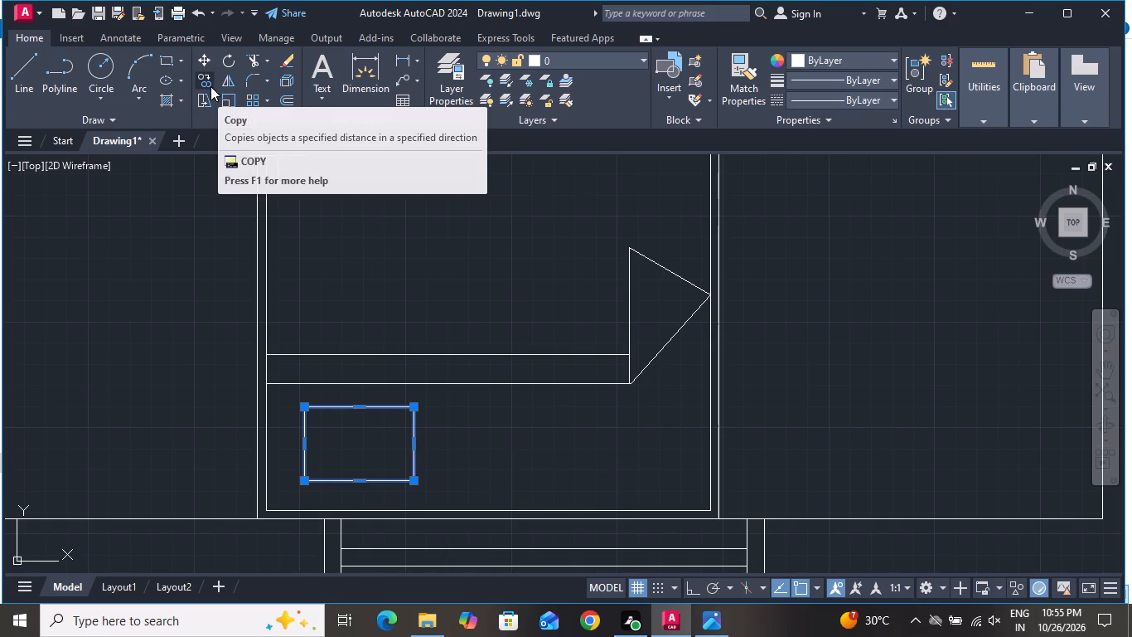
pyautogui.click(210, 86)
pyautogui.click(363, 458)
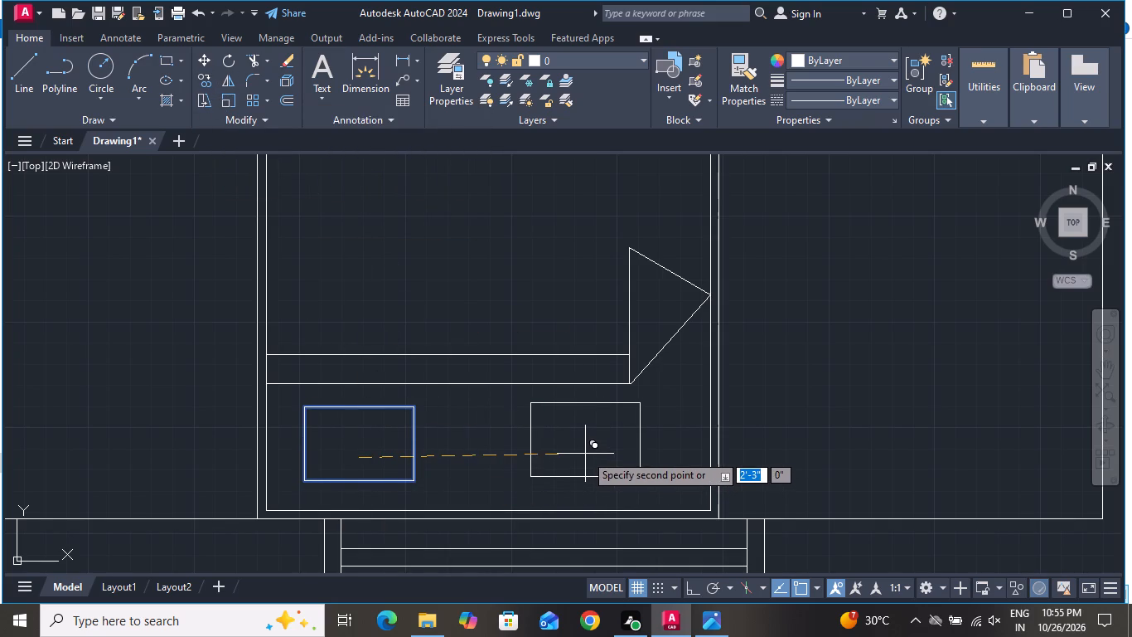
pyautogui.click(585, 454)
pyautogui.rightClick(585, 454)
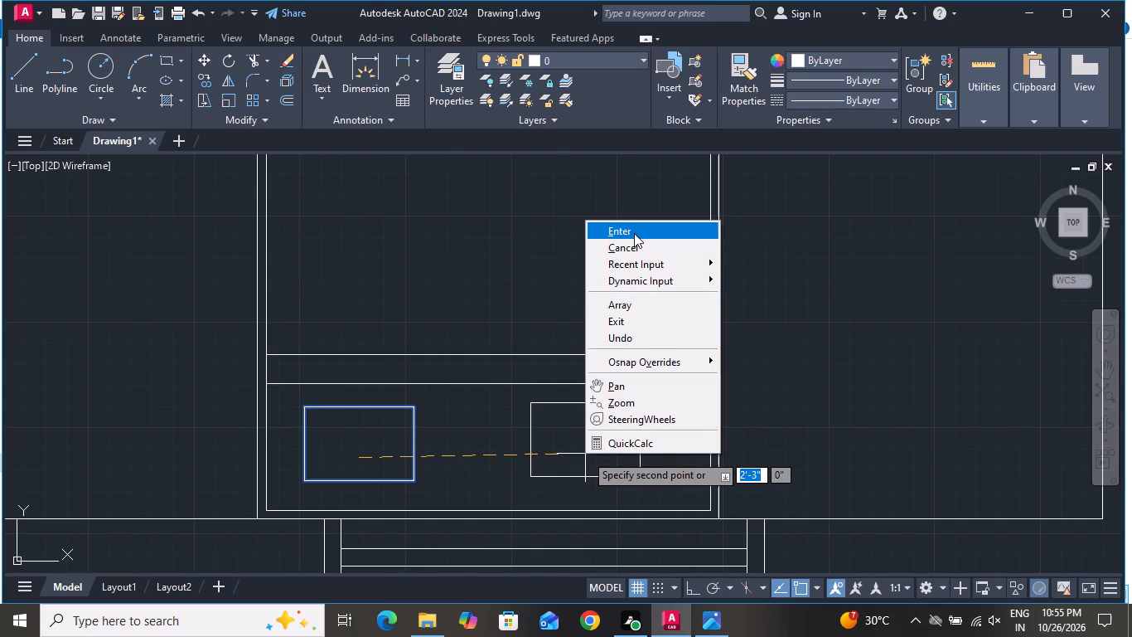
pyautogui.click(634, 234)
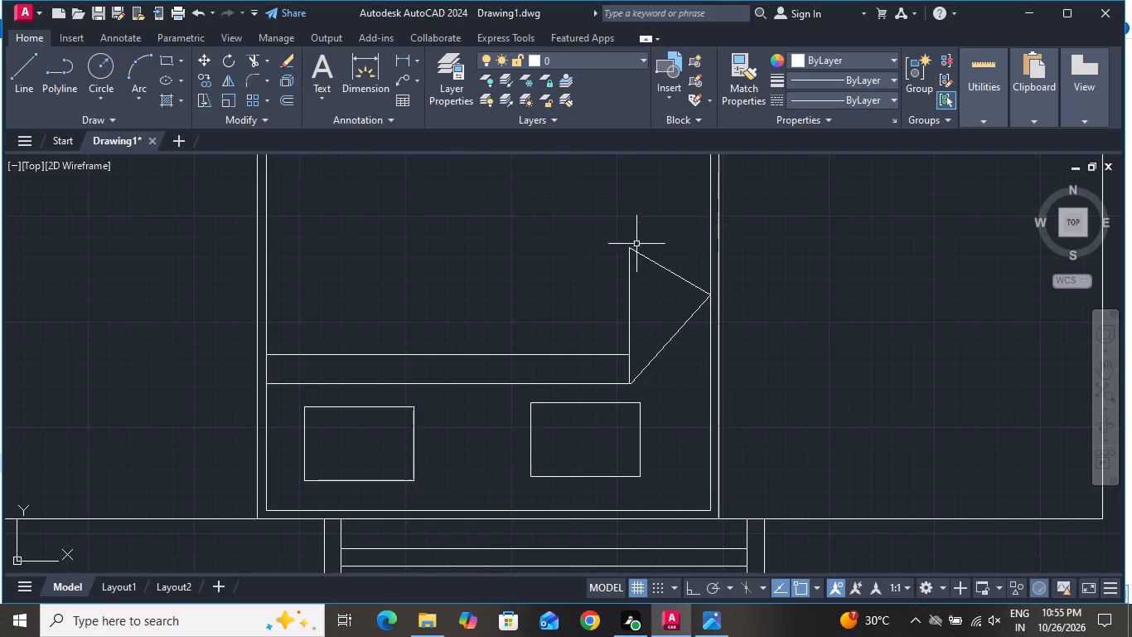
# Draw a nightstand rectangle about 1'-5" by 1'-1" just east of the bed, near the south wall.
pyautogui.scroll(-3, 640, 272)
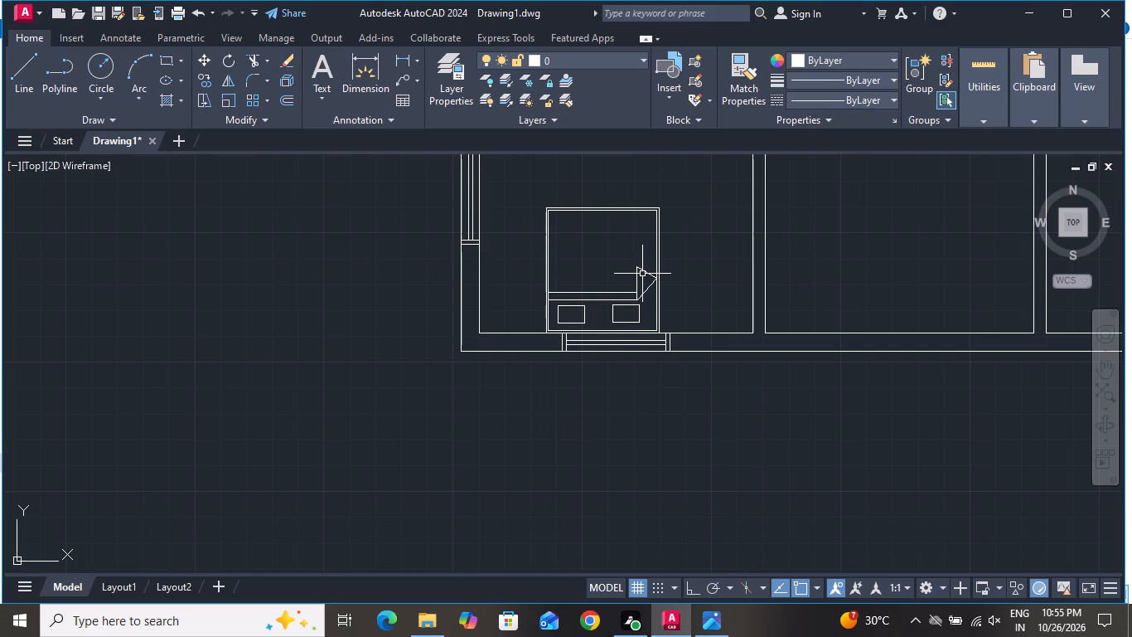
pyautogui.click(163, 56)
pyautogui.click(673, 296)
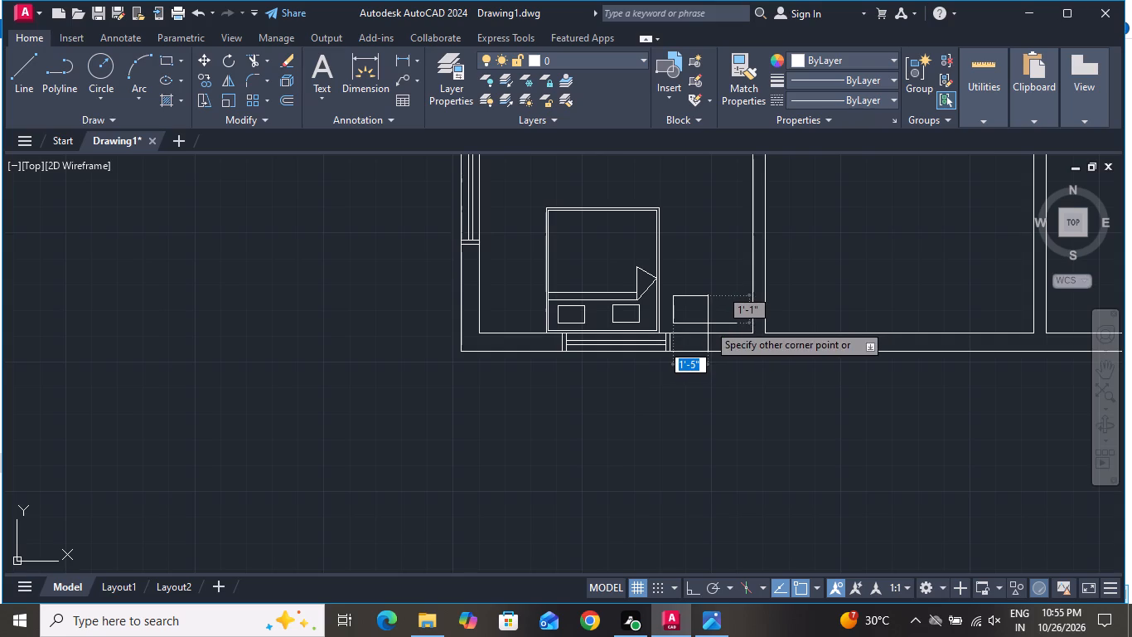
pyautogui.click(708, 323)
# Offset the nightstand rectangle 1" to the inside.
pyautogui.write('o 1')
pyautogui.hotkey('shift', '"')
pyautogui.press('Return')
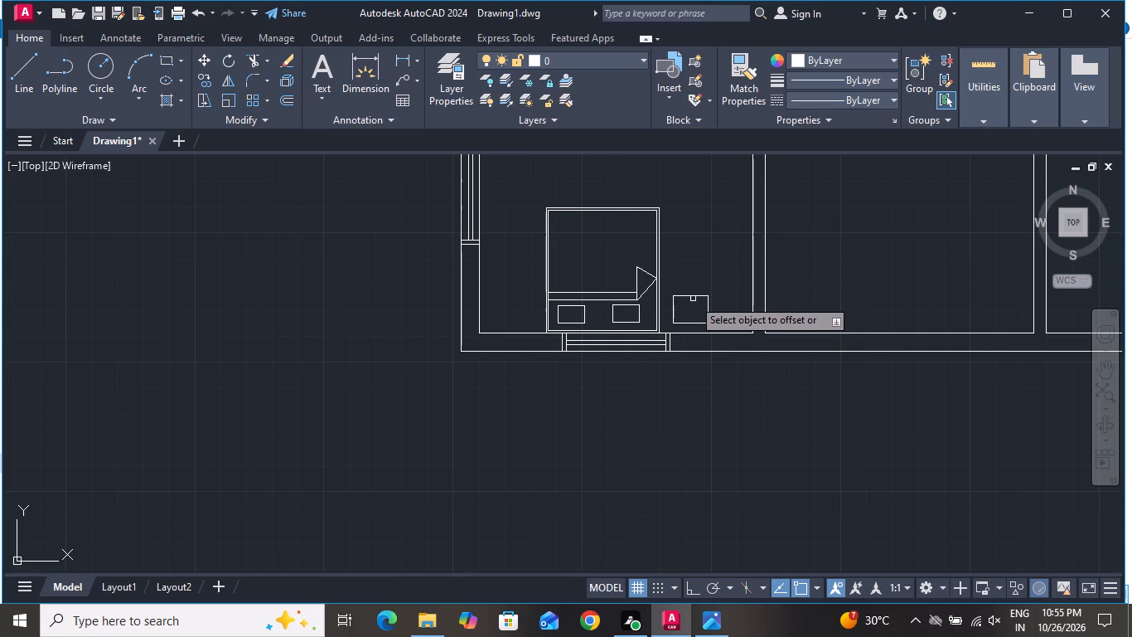
pyautogui.click(693, 299)
pyautogui.click(692, 304)
pyautogui.rightClick(692, 304)
pyautogui.click(697, 333)
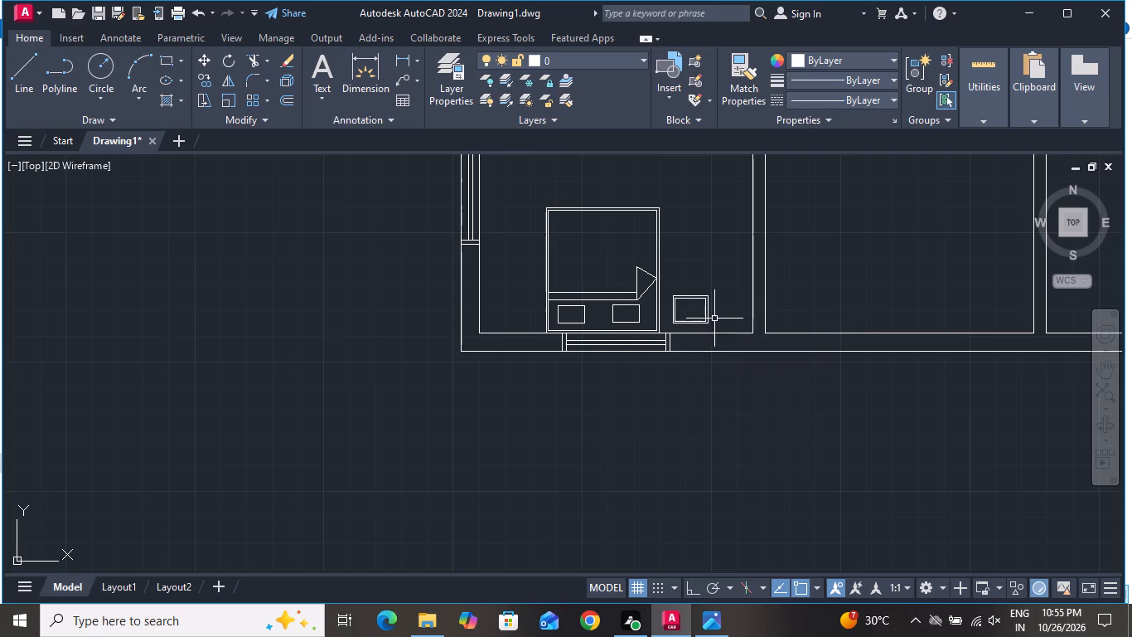
# Copy both nightstand rectangles about 7' west, to the bed's other side.
pyautogui.click(728, 284)
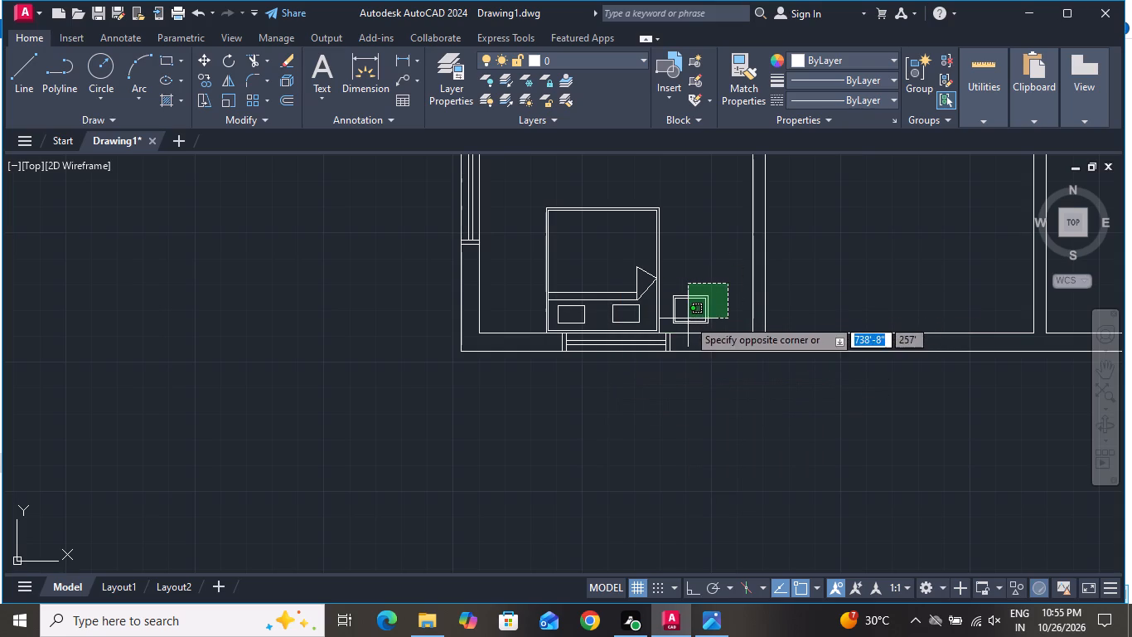
pyautogui.click(669, 327)
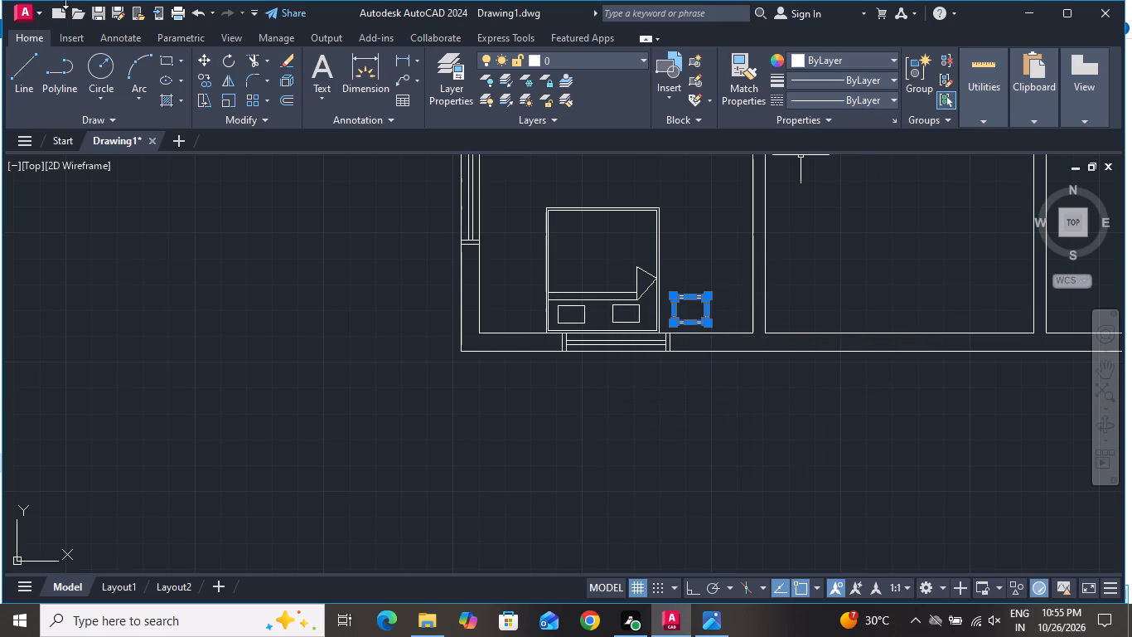
pyautogui.click(210, 84)
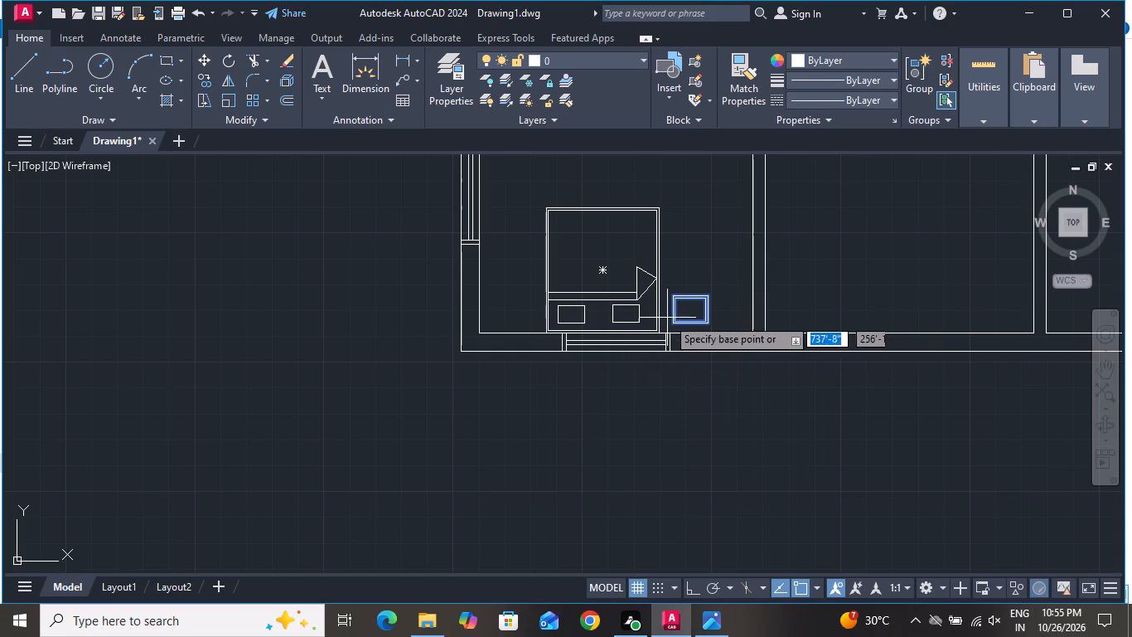
pyautogui.click(694, 309)
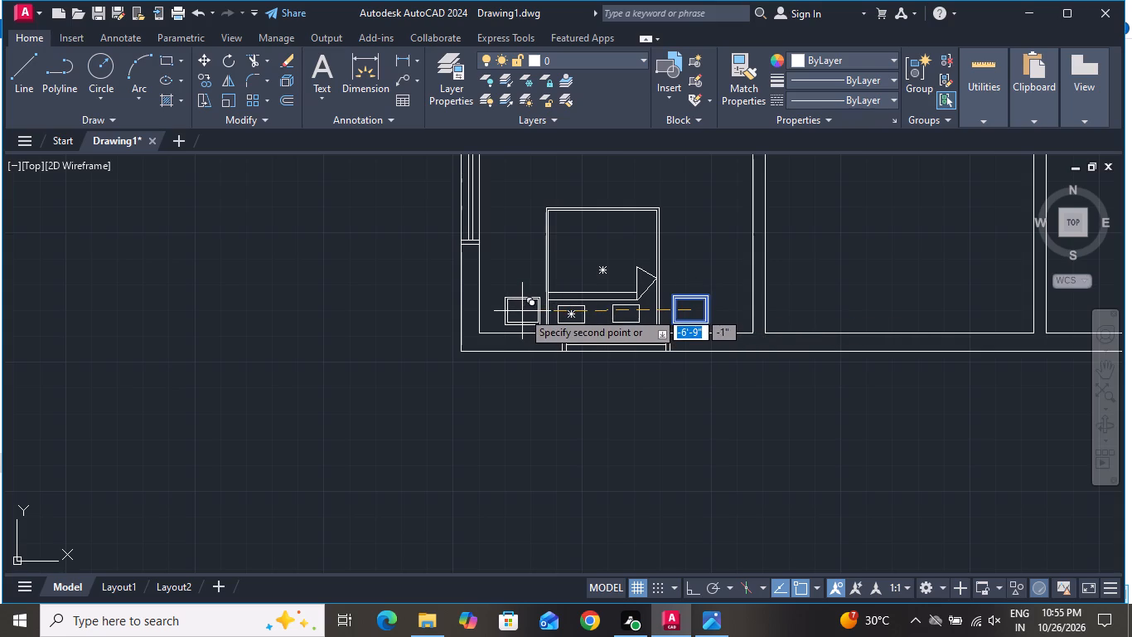
pyautogui.scroll(2, 515, 309)
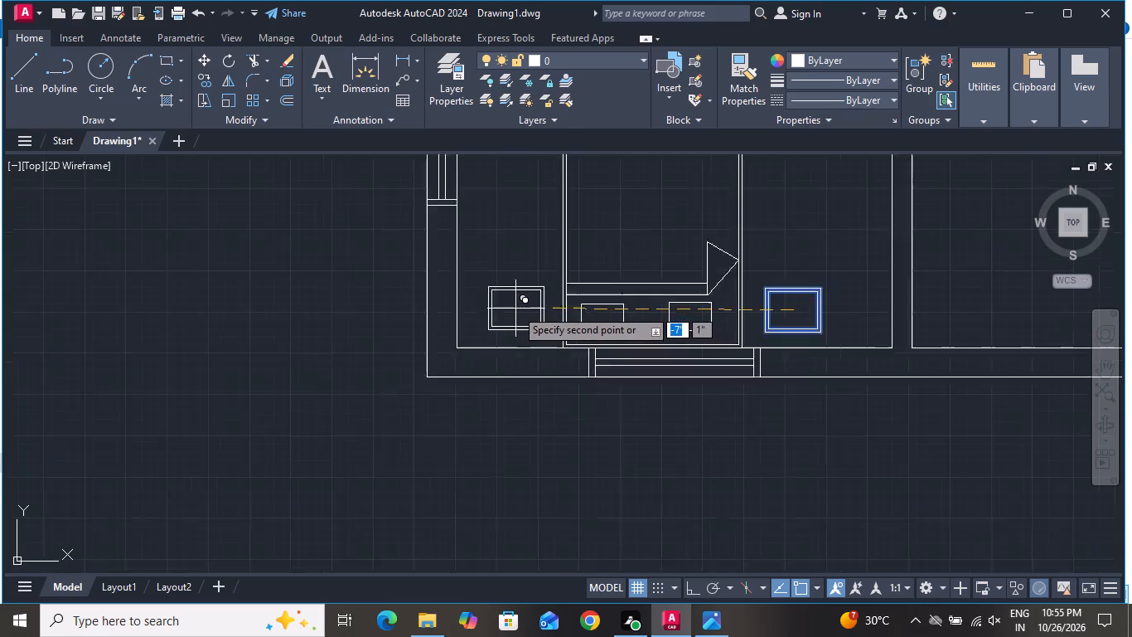
pyautogui.scroll(1, 515, 309)
pyautogui.scroll(-2, 515, 309)
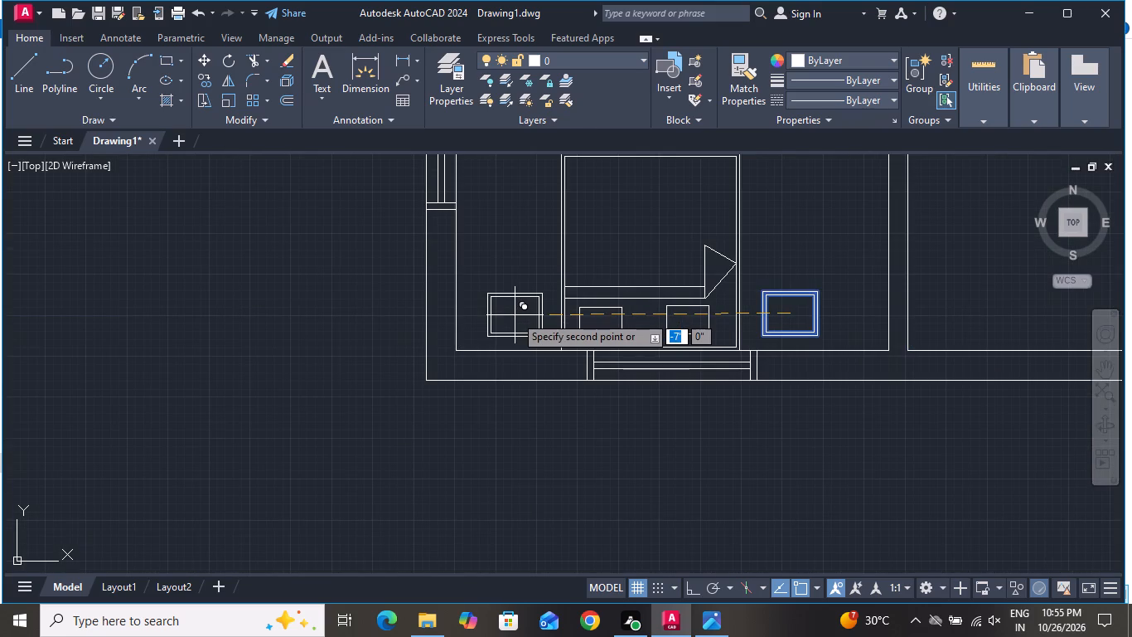
pyautogui.click(515, 315)
pyautogui.rightClick(520, 402)
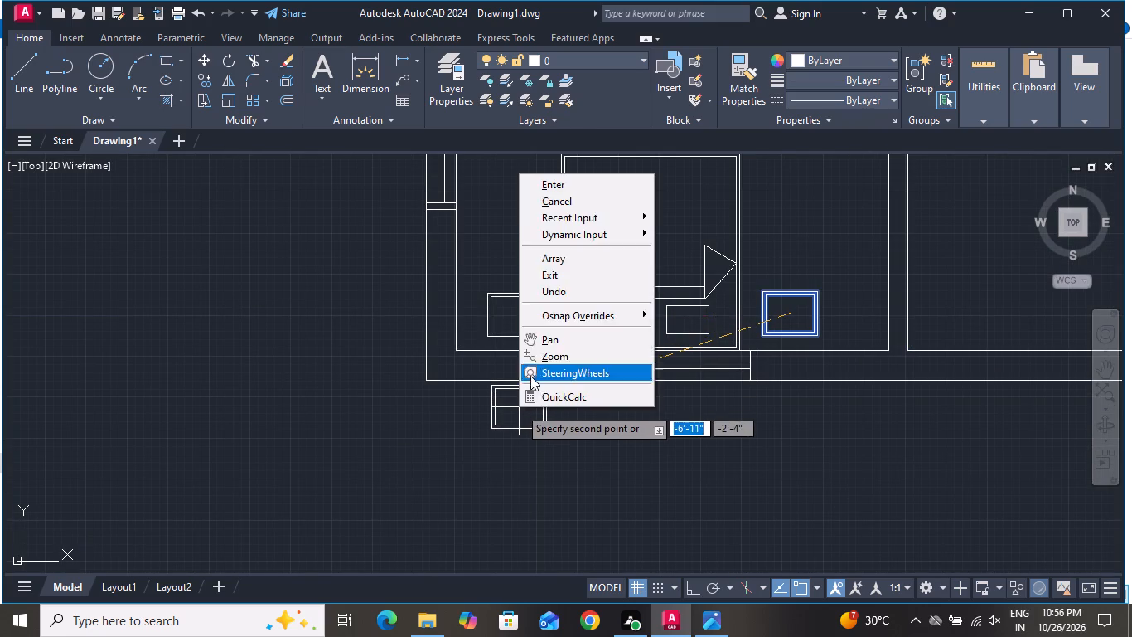
pyautogui.click(569, 197)
# Draw a wardrobe rectangle about 6' long against the bedroom's east wall, just south of the door.
pyautogui.scroll(-2, 565, 392)
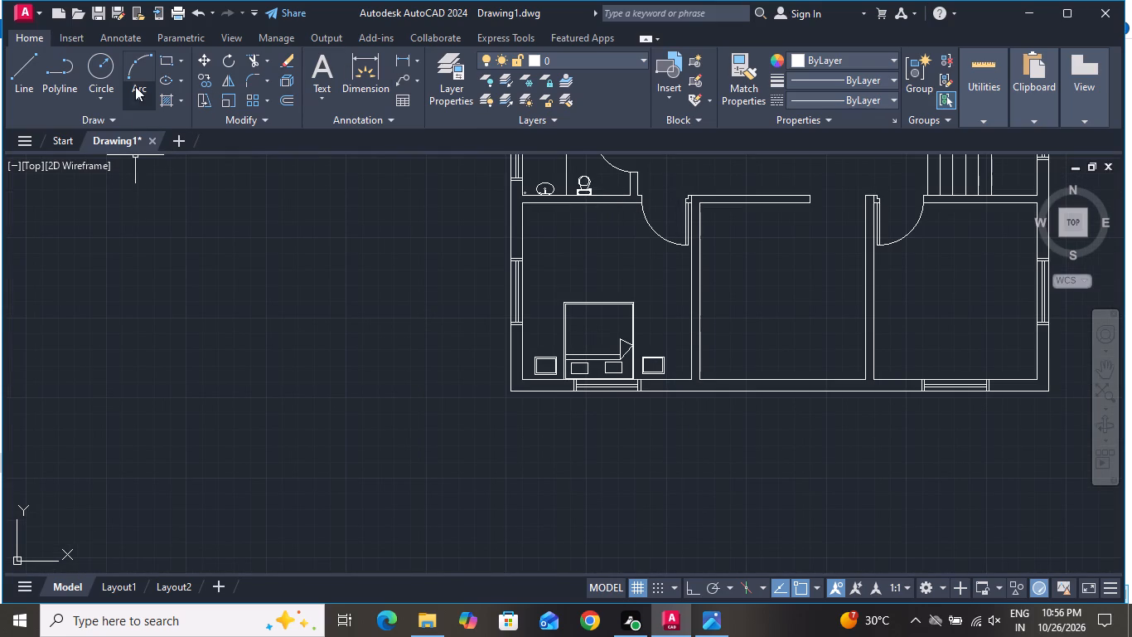
pyautogui.click(167, 56)
pyautogui.scroll(-1, 531, 330)
pyautogui.scroll(3, 643, 299)
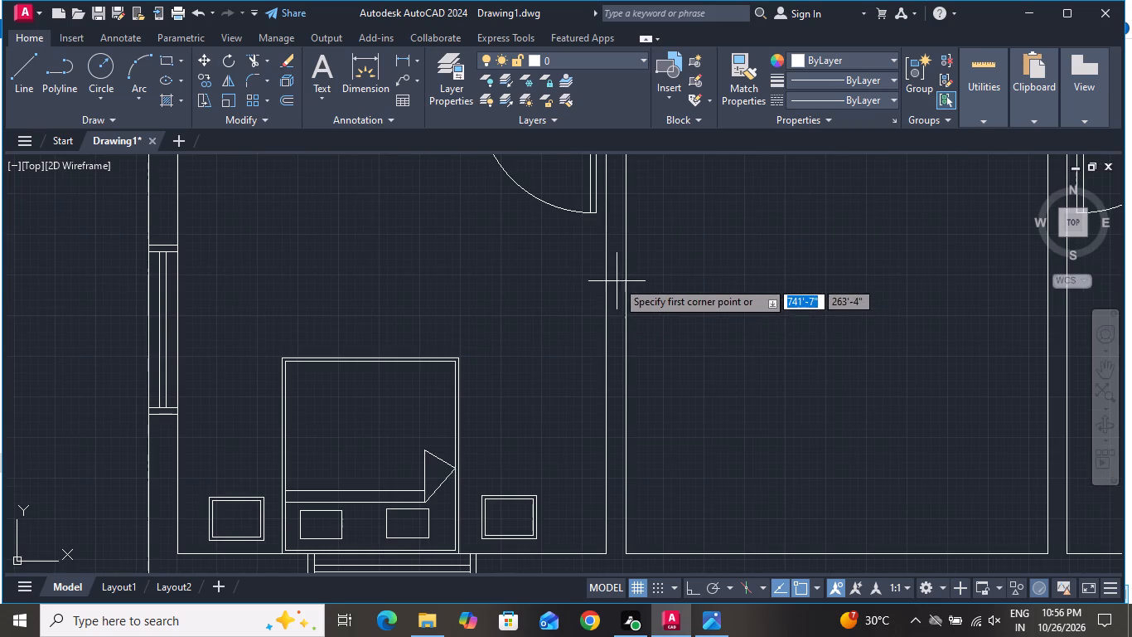
pyautogui.click(605, 246)
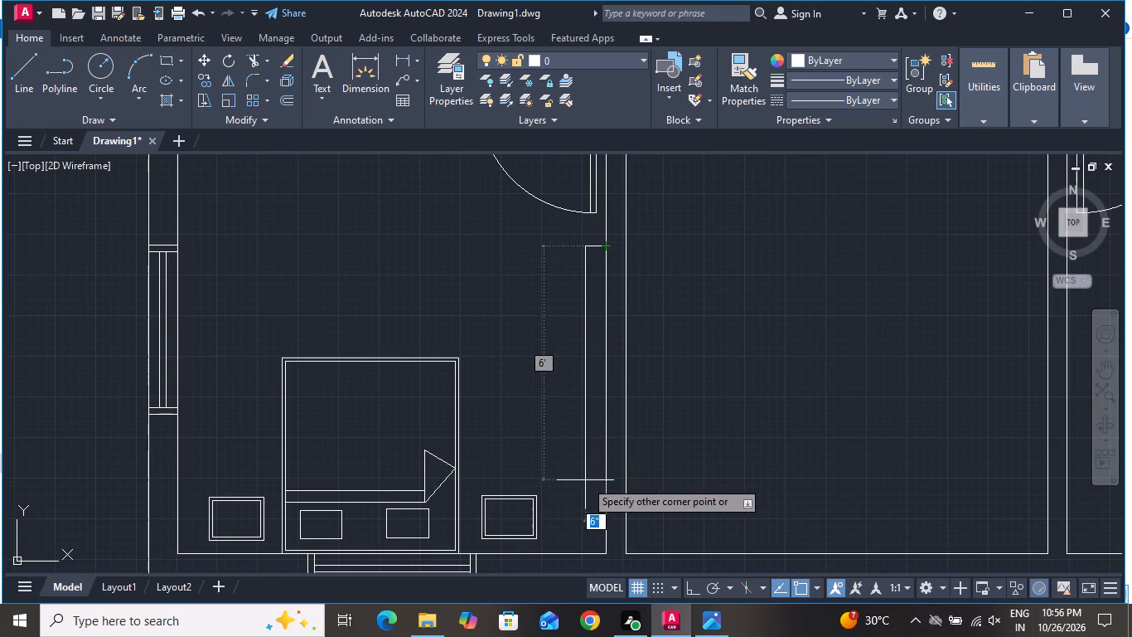
pyautogui.click(554, 471)
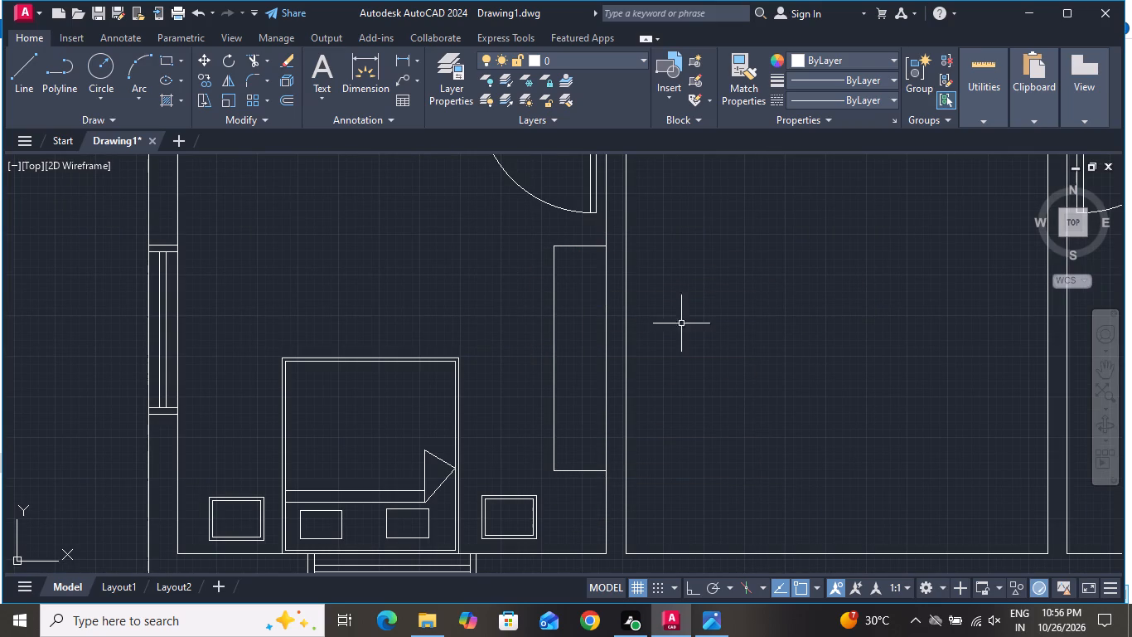
# Draw a straight north-south rail line down the middle of the wardrobe with ortho mode on, stopping short of both ends.
pyautogui.click(40, 68)
pyautogui.click(25, 68)
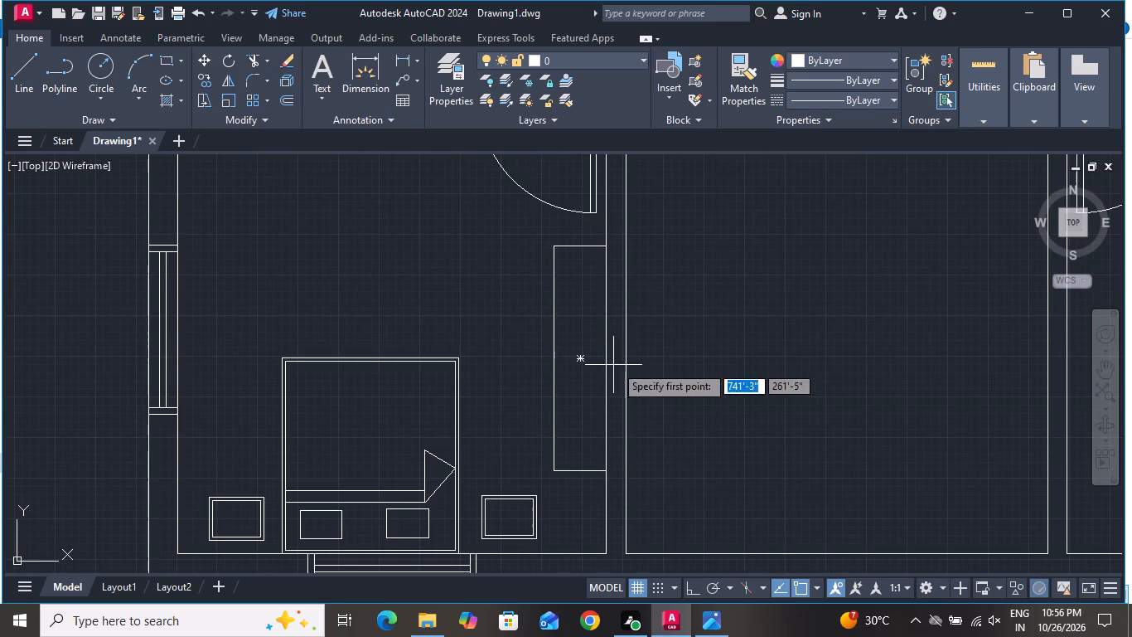
pyautogui.click(581, 270)
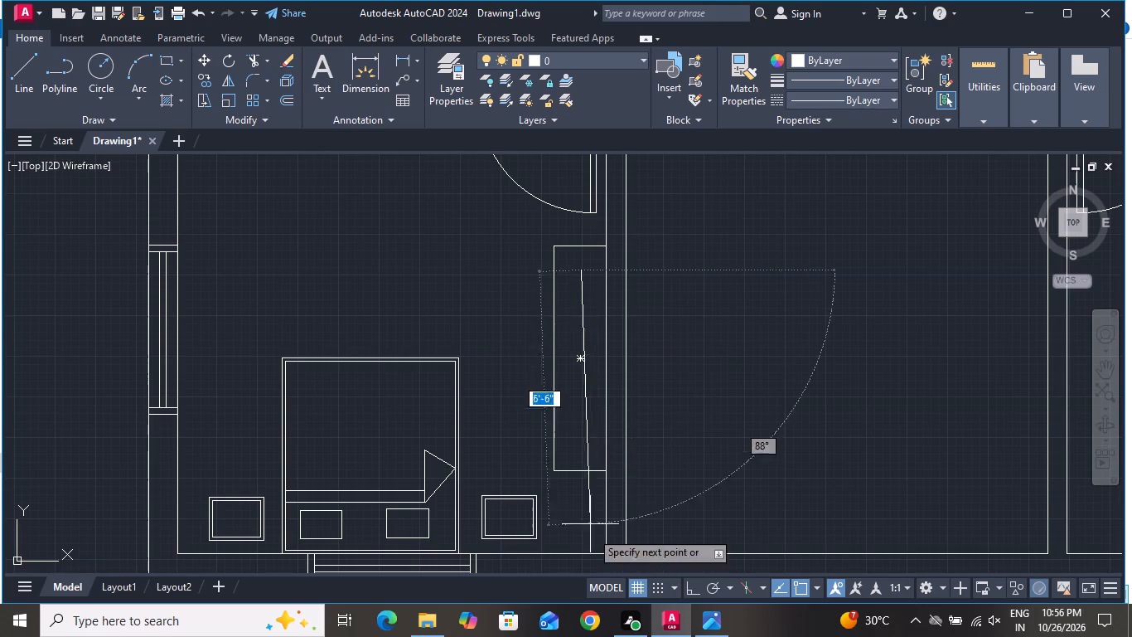
pyautogui.click(697, 587)
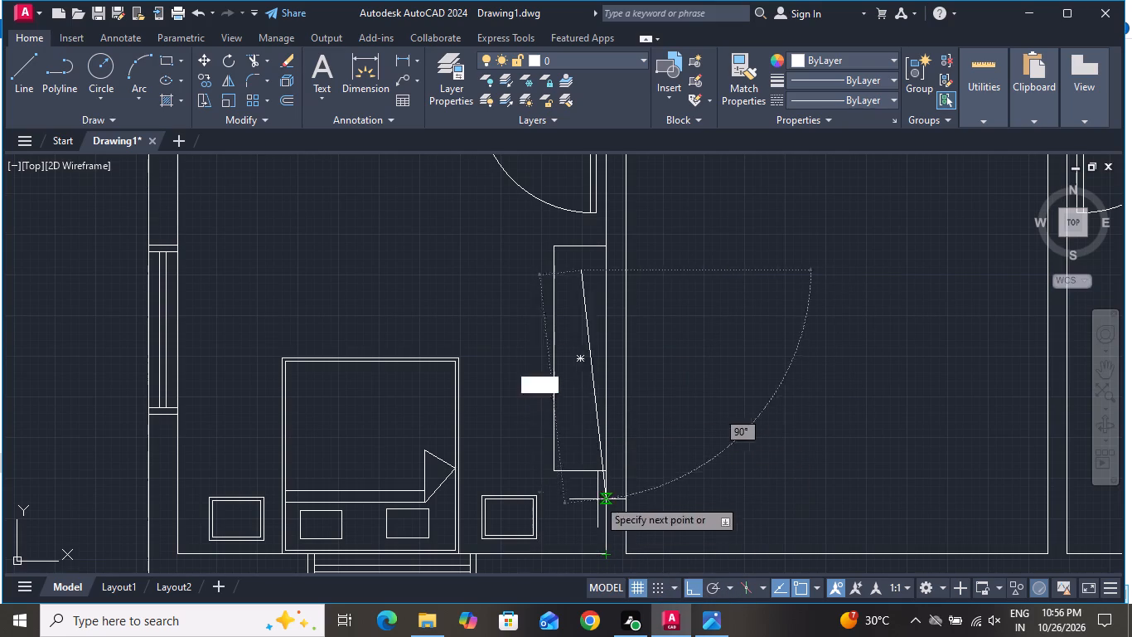
pyautogui.click(582, 440)
pyautogui.rightClick(583, 439)
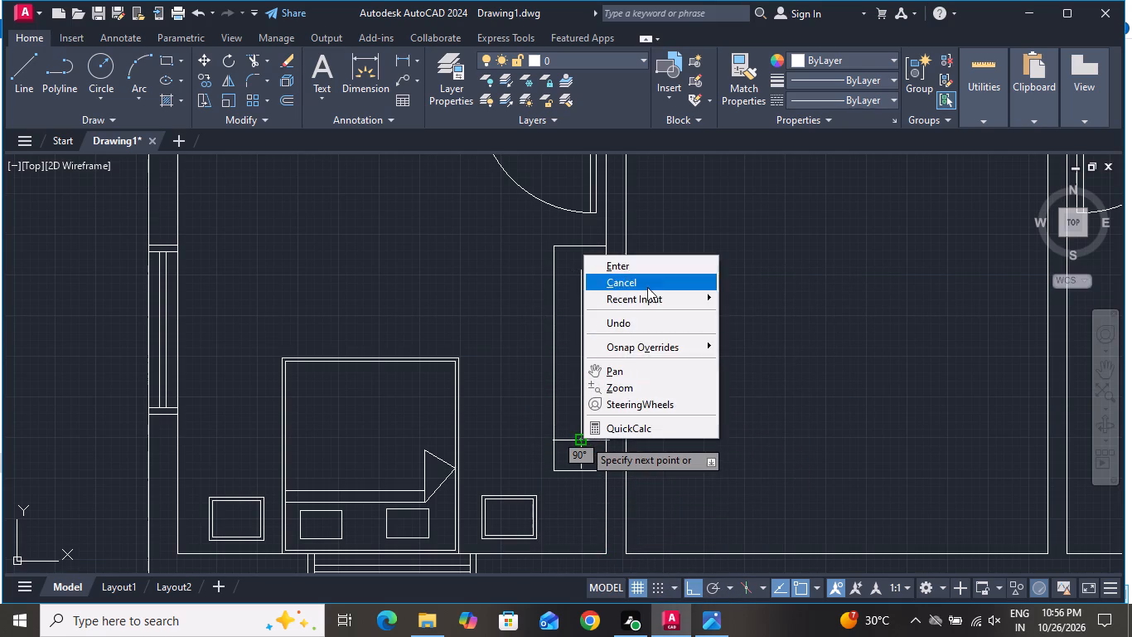
pyautogui.click(650, 265)
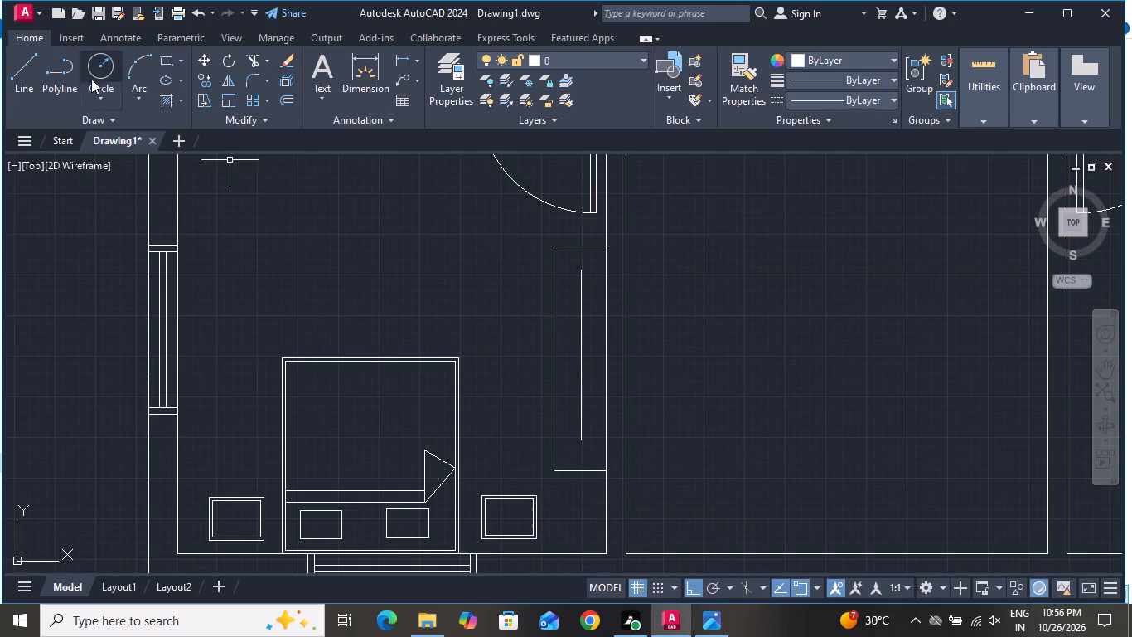
# Draw a short east-west hanger line across the wardrobe rail near its north end, deleting the stray vertical segment at its east end.
pyautogui.click(22, 78)
pyautogui.scroll(2, 565, 286)
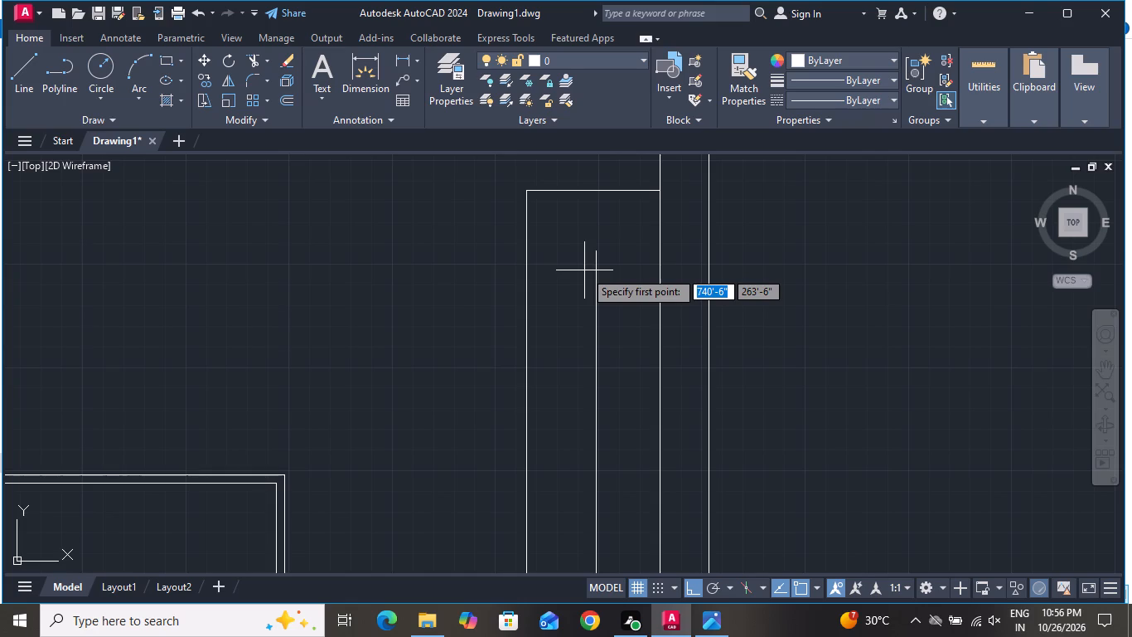
pyautogui.click(570, 275)
pyautogui.click(621, 277)
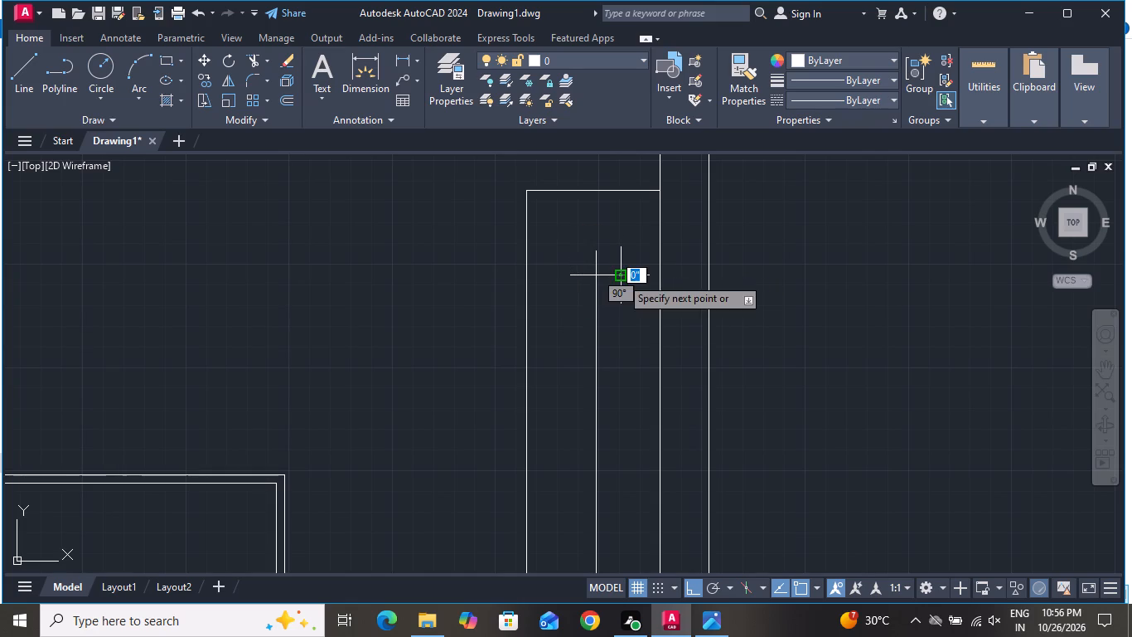
pyautogui.click(621, 277)
pyautogui.rightClick(621, 277)
pyautogui.click(618, 307)
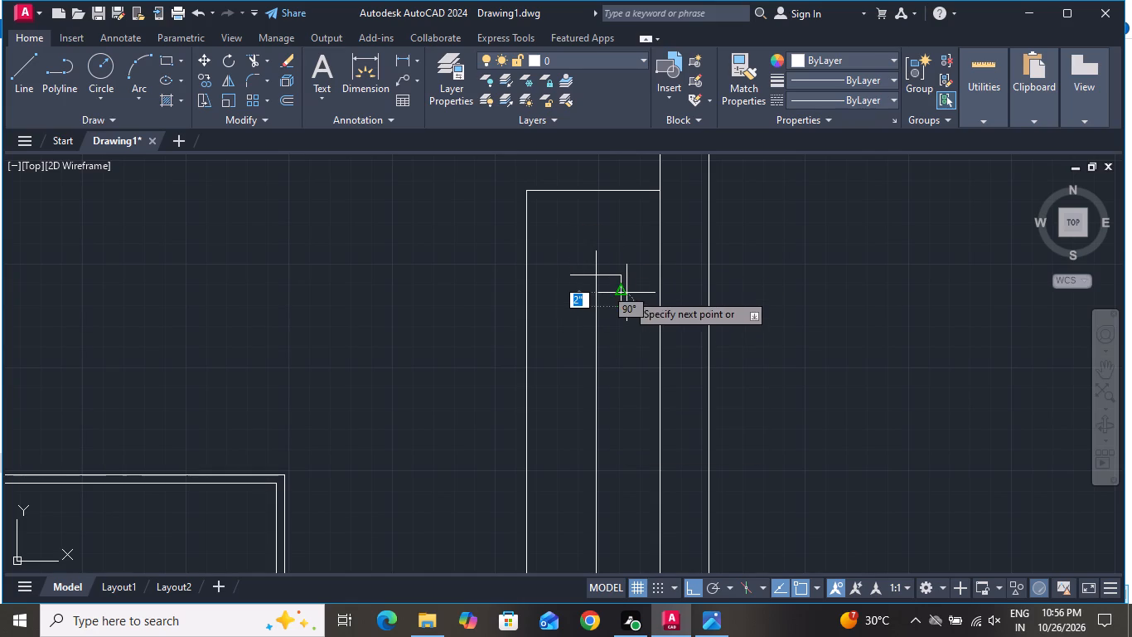
pyautogui.rightClick(626, 292)
pyautogui.click(639, 313)
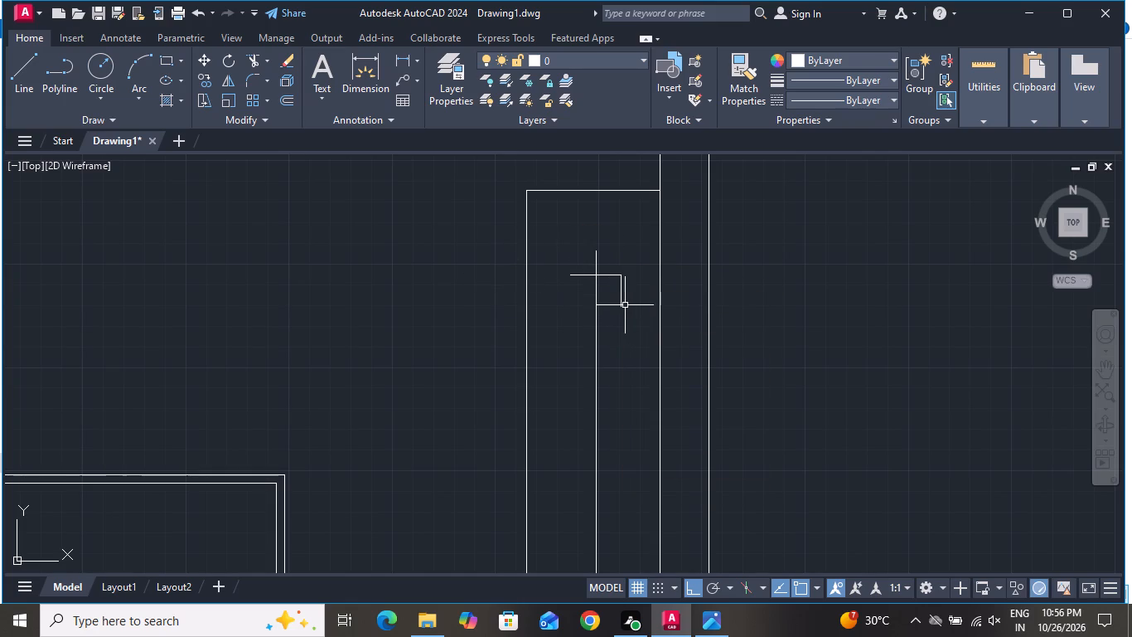
pyautogui.click(625, 305)
pyautogui.click(619, 305)
pyautogui.press('Delete')
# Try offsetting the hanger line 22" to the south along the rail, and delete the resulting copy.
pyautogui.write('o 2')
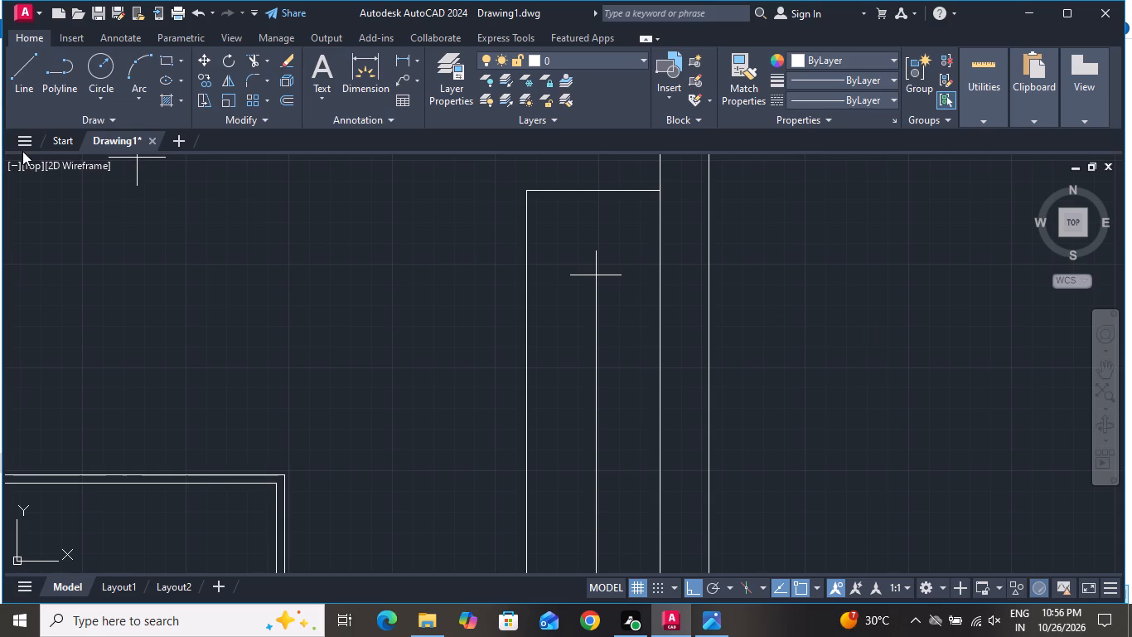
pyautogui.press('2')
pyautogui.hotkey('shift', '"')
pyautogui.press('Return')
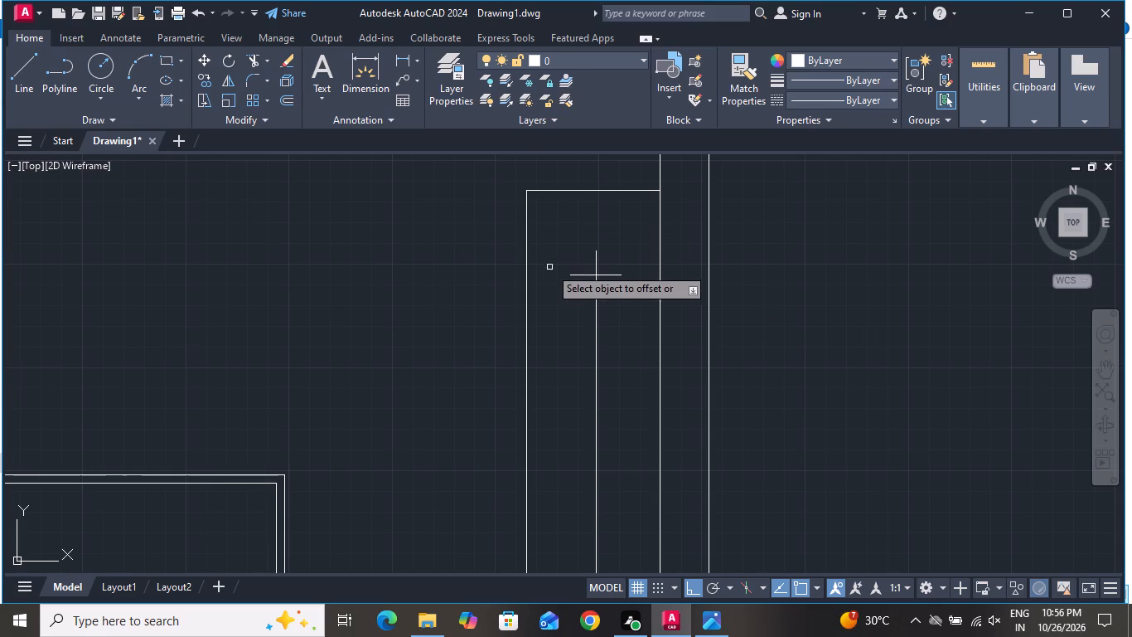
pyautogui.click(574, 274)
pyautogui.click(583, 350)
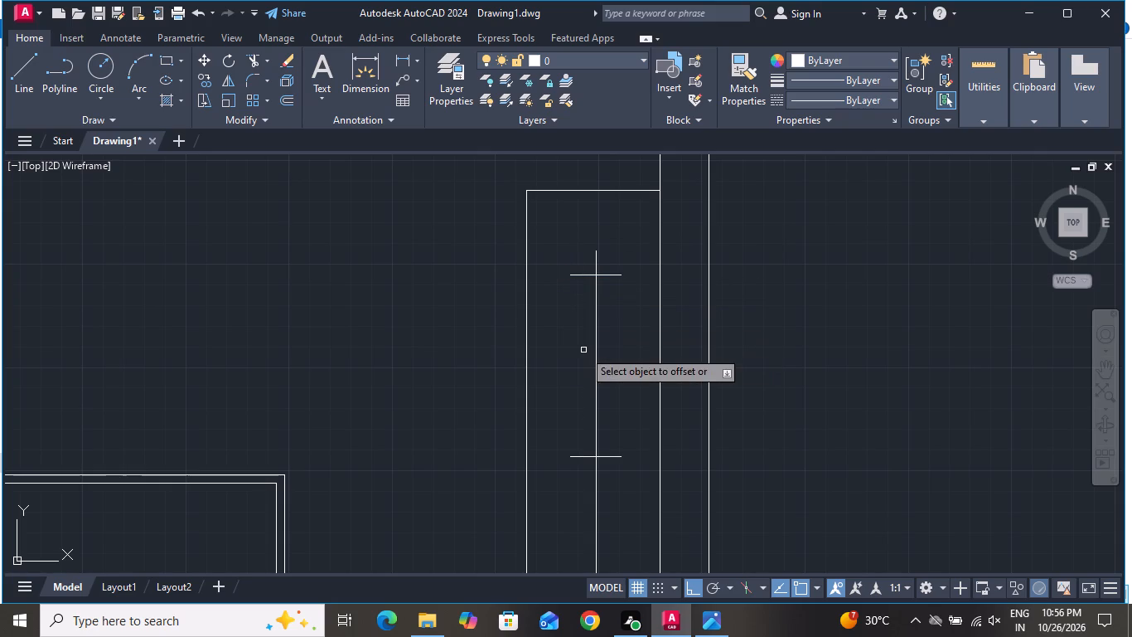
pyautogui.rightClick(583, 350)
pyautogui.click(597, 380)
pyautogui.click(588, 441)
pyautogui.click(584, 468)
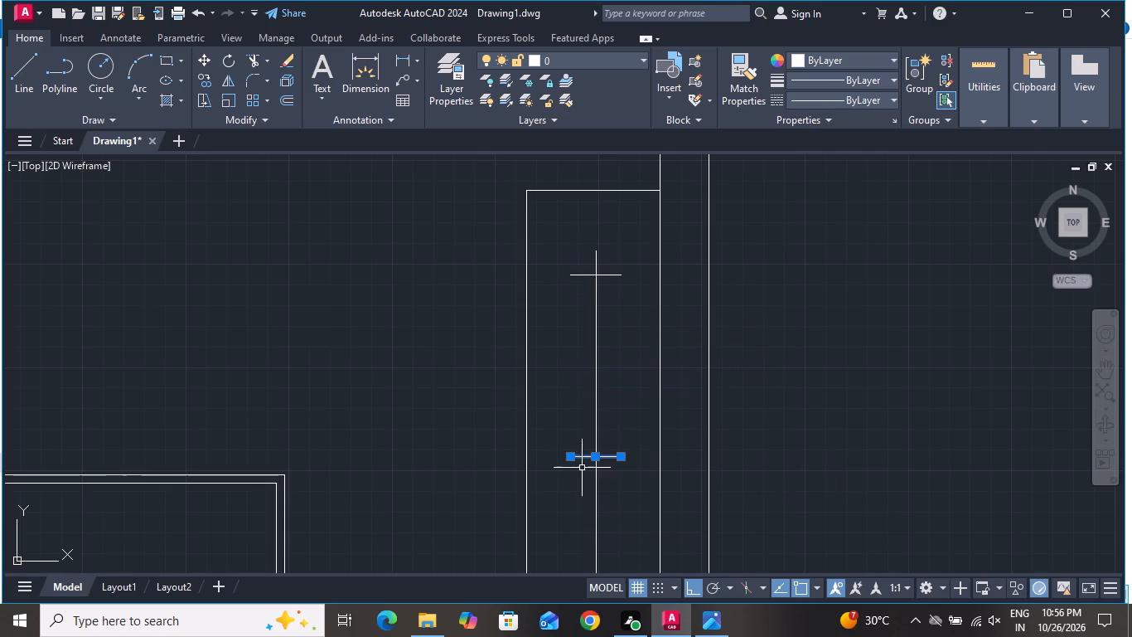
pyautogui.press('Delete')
# Offset the hanger line southward at 2" spacing, each time from the newest line, to add four more hangers.
pyautogui.write('o 2"')
pyautogui.press('Return')
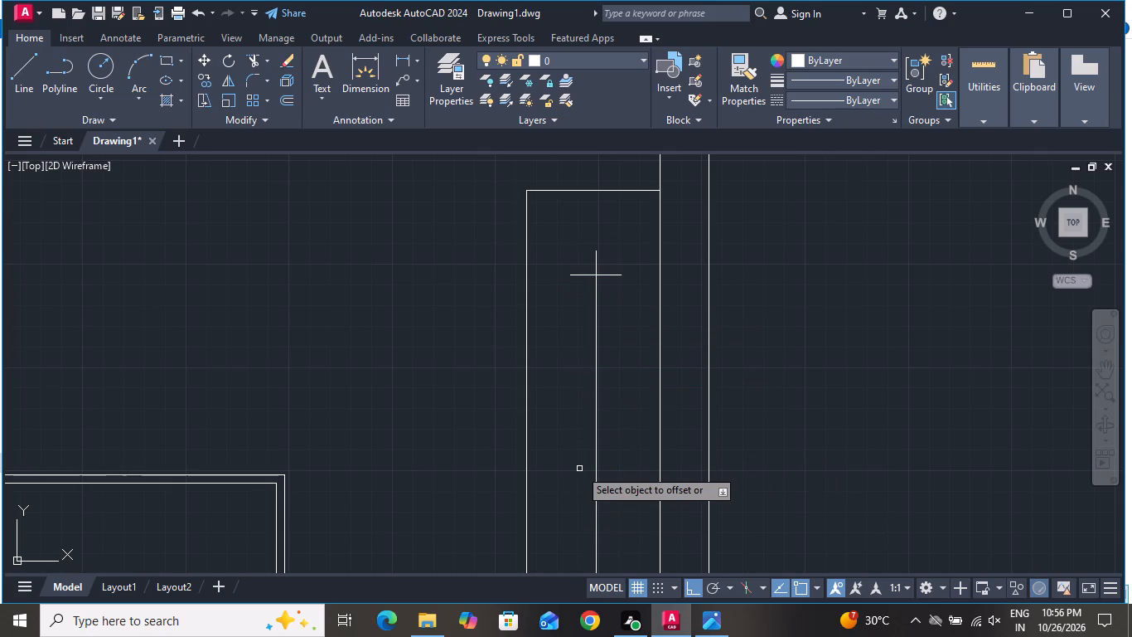
pyautogui.click(571, 273)
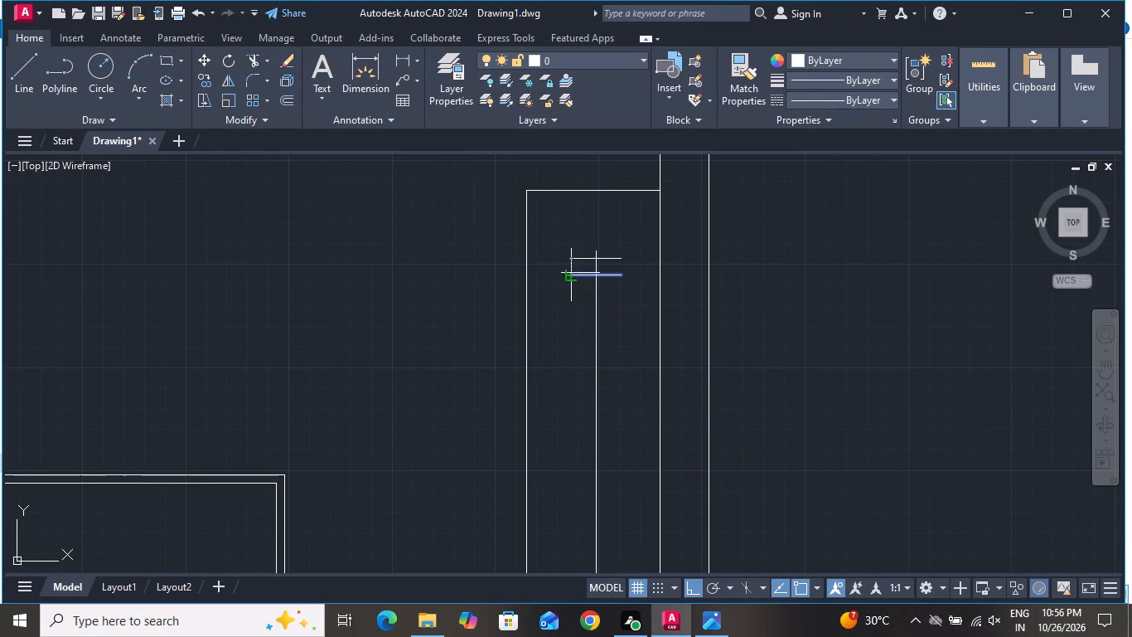
pyautogui.click(554, 330)
pyautogui.click(583, 290)
pyautogui.click(588, 347)
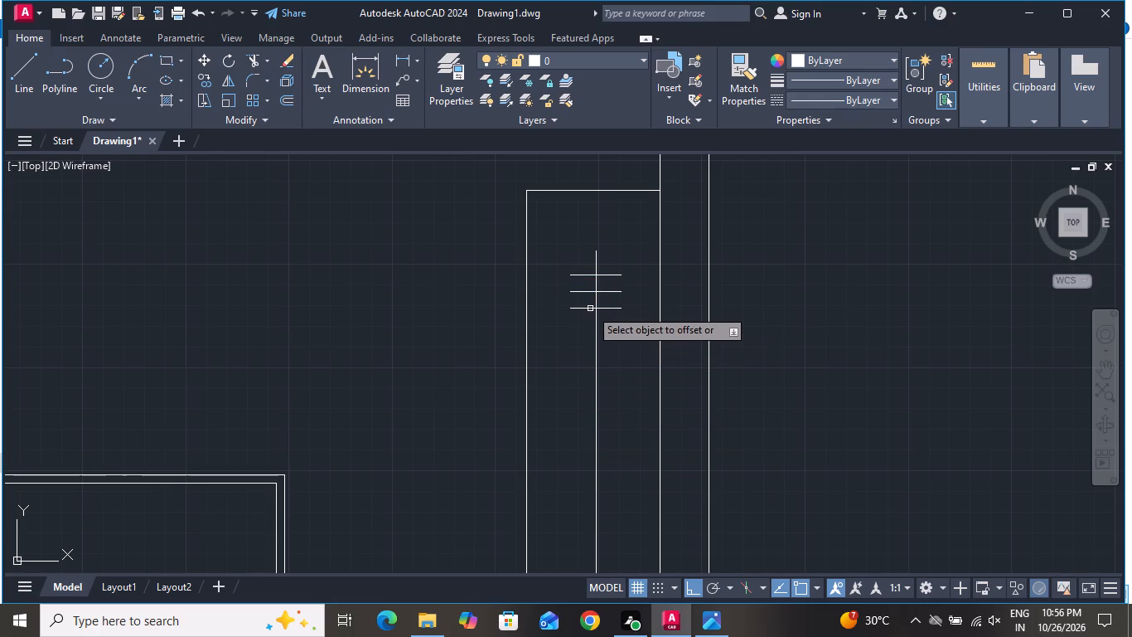
pyautogui.click(590, 309)
pyautogui.click(589, 372)
pyautogui.click(589, 323)
pyautogui.click(592, 382)
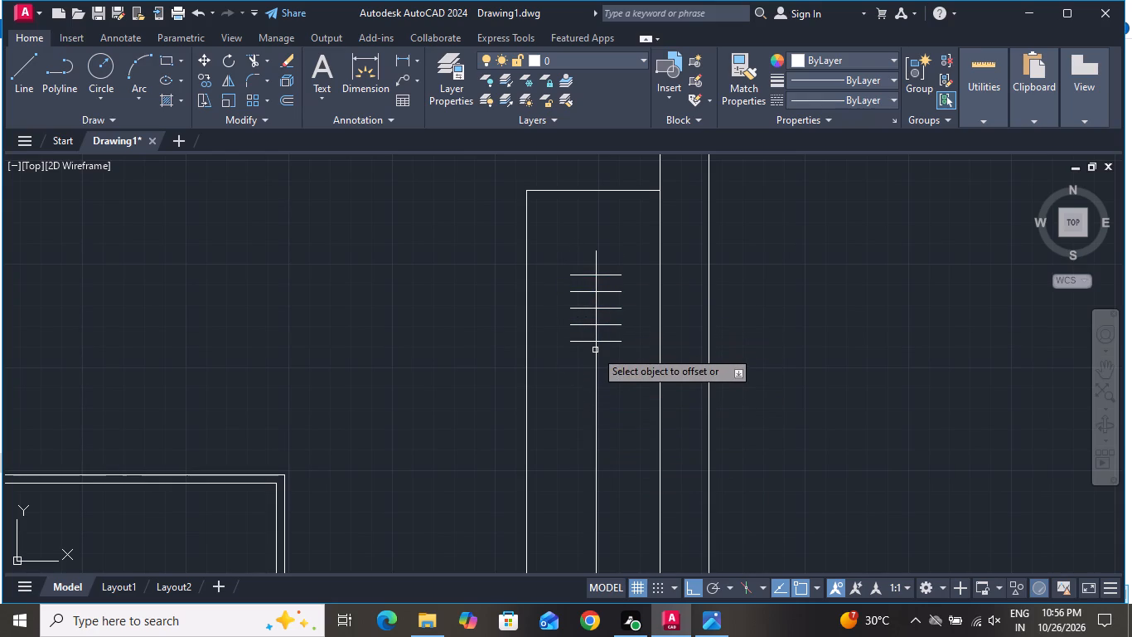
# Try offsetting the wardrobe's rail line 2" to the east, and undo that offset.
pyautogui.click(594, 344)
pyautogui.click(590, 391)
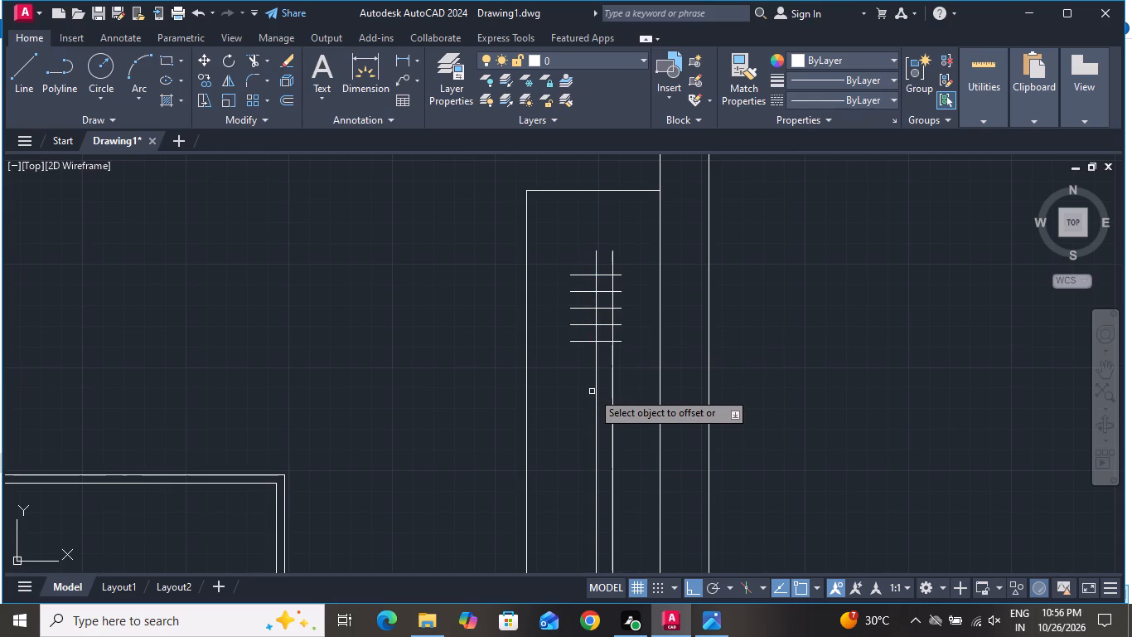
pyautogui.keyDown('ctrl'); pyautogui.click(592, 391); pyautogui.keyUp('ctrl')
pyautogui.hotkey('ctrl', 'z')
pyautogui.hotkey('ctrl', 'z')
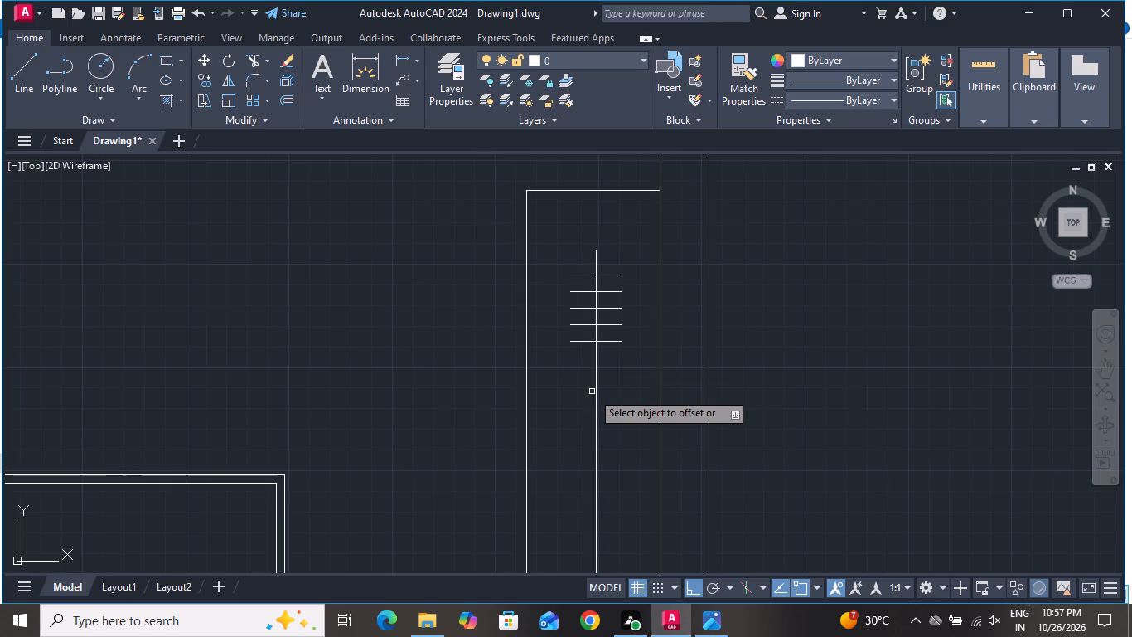
# Continue the hanger row southward from its last line with four more 2" offsets along the rail.
pyautogui.scroll(4, 591, 360)
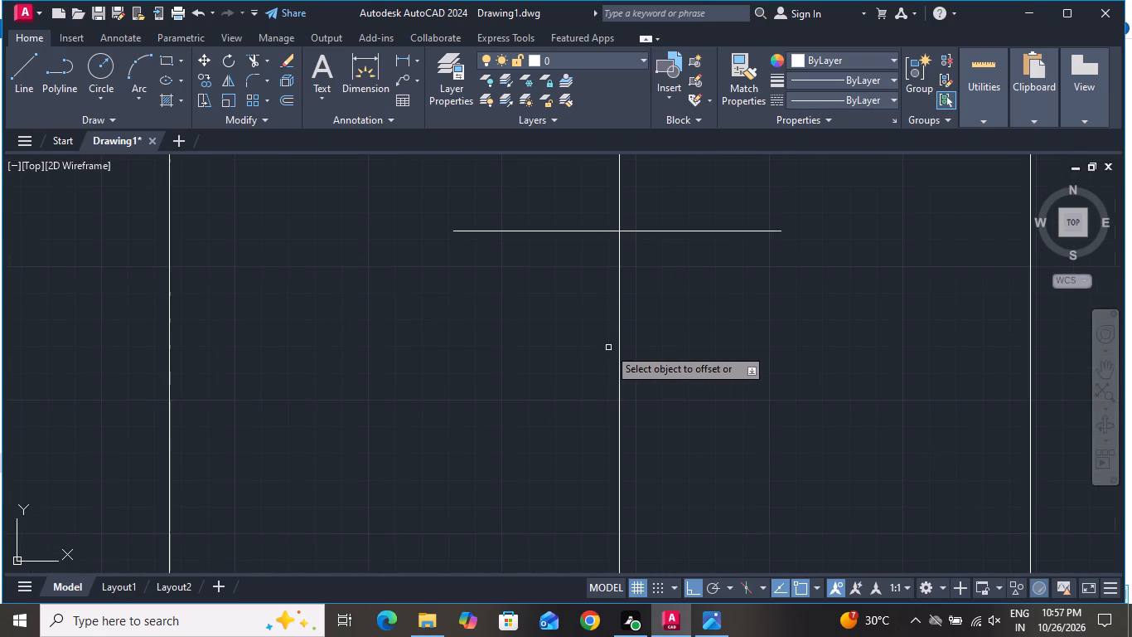
pyautogui.scroll(-1, 608, 358)
pyautogui.click(670, 280)
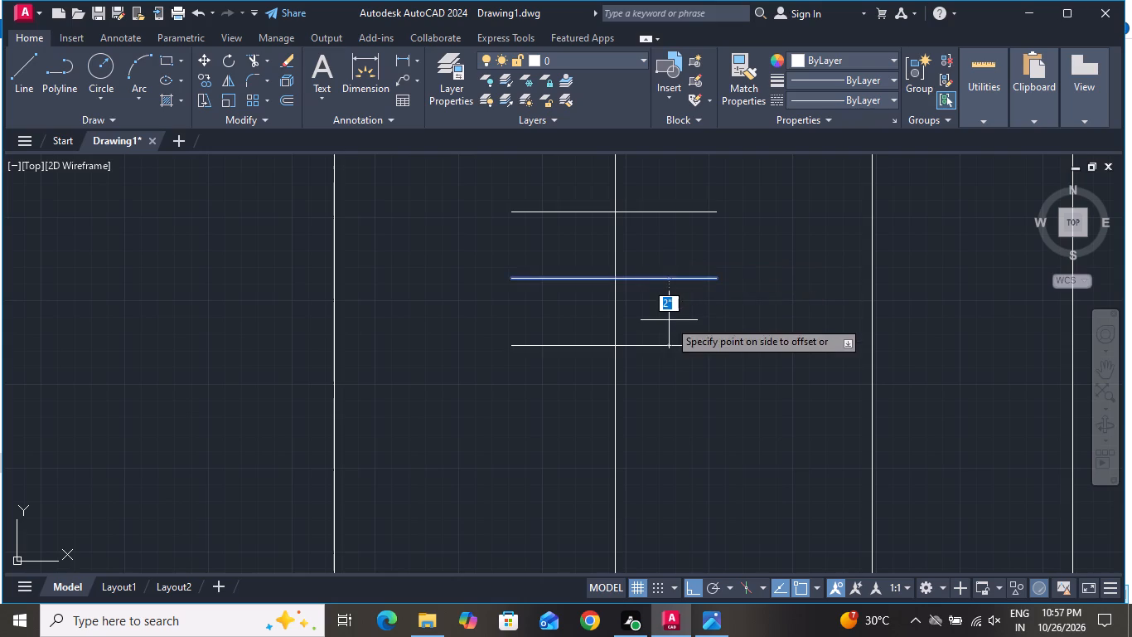
pyautogui.click(669, 321)
pyautogui.click(667, 345)
pyautogui.click(679, 377)
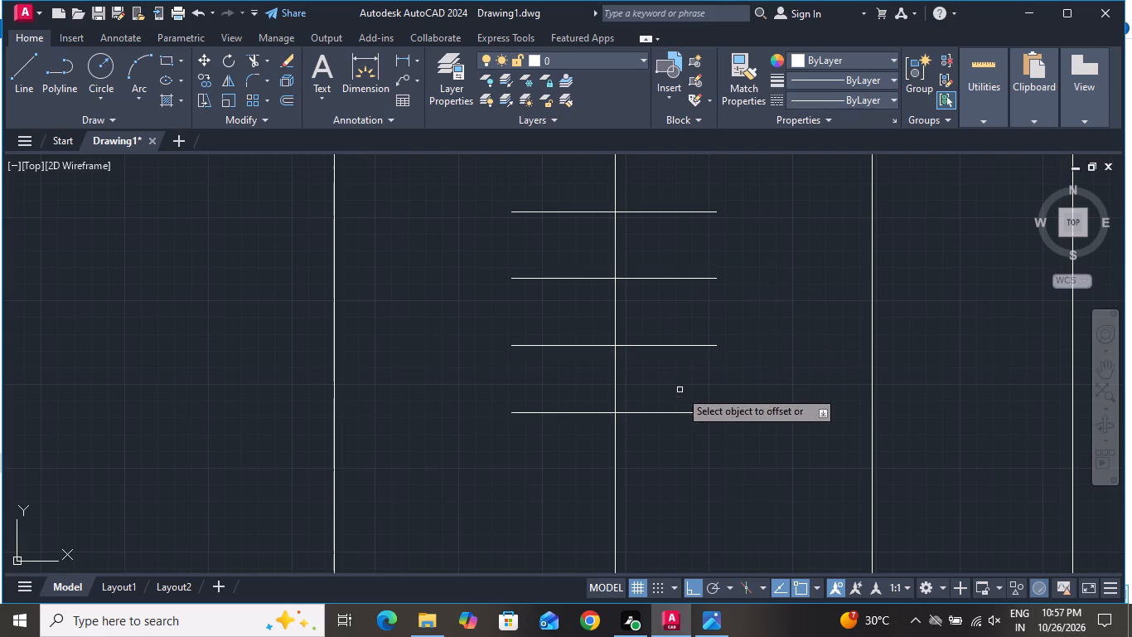
pyautogui.click(683, 414)
pyautogui.click(689, 480)
pyautogui.click(690, 480)
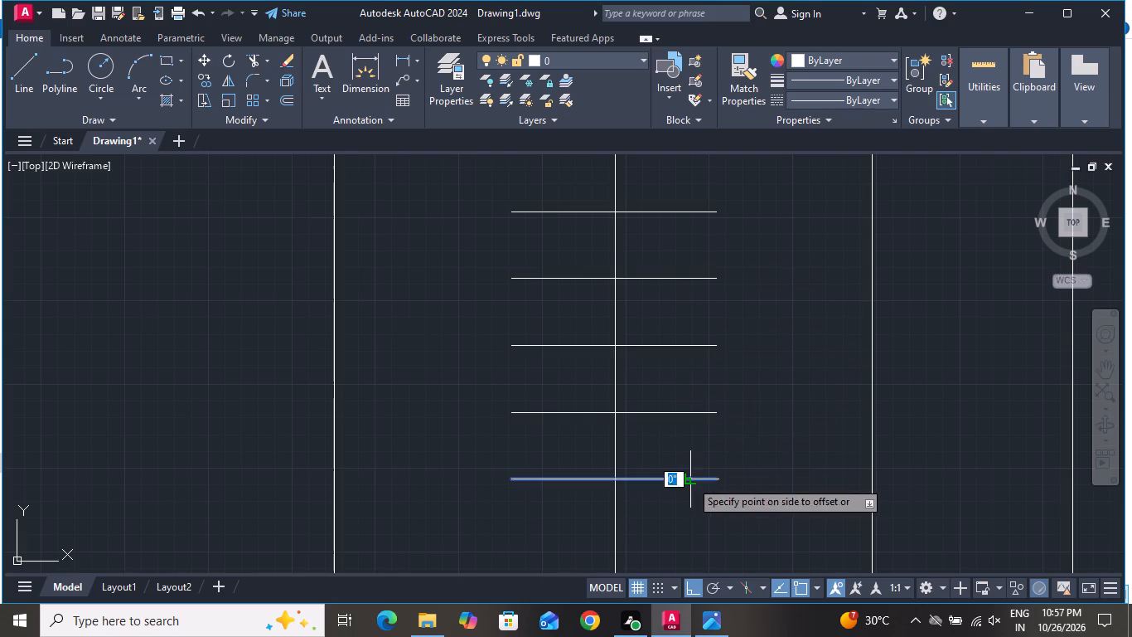
pyautogui.click(699, 513)
pyautogui.scroll(-4, 700, 385)
pyautogui.scroll(3, 714, 464)
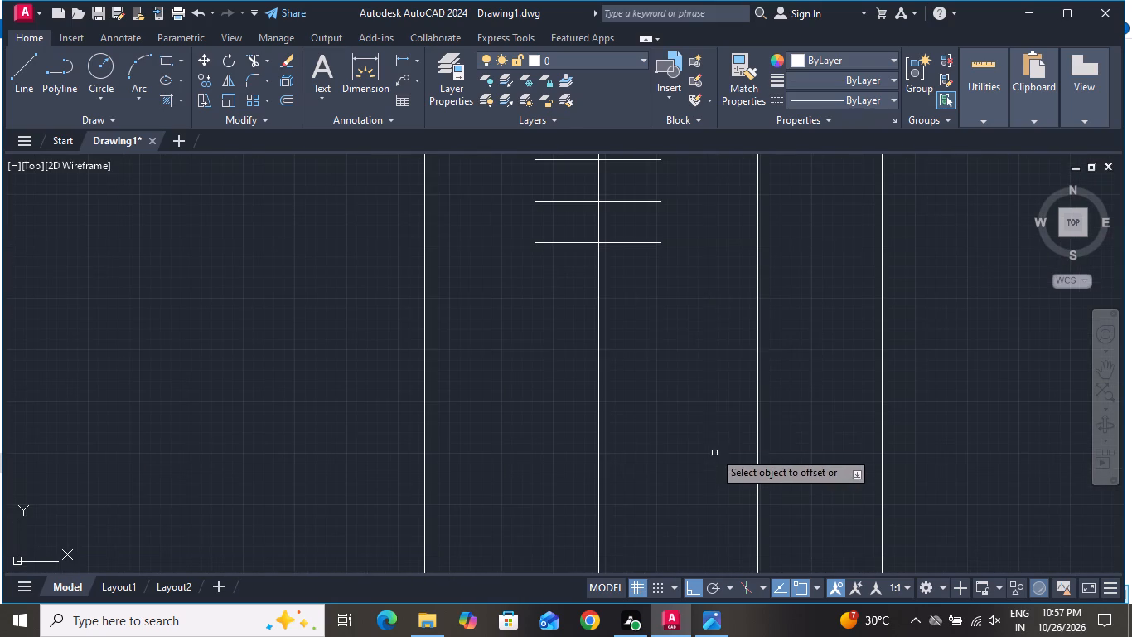
# Extend the hanger row further south along the rail with six more successive 2" offsets.
pyautogui.click(641, 245)
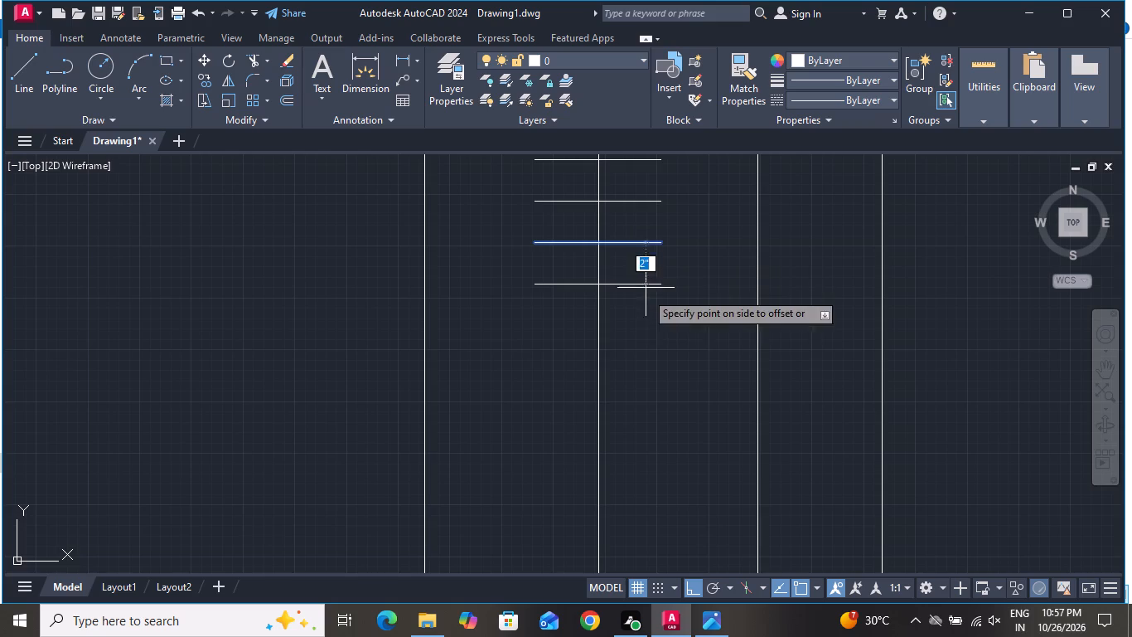
pyautogui.click(650, 313)
pyautogui.click(649, 284)
pyautogui.click(654, 342)
pyautogui.click(655, 326)
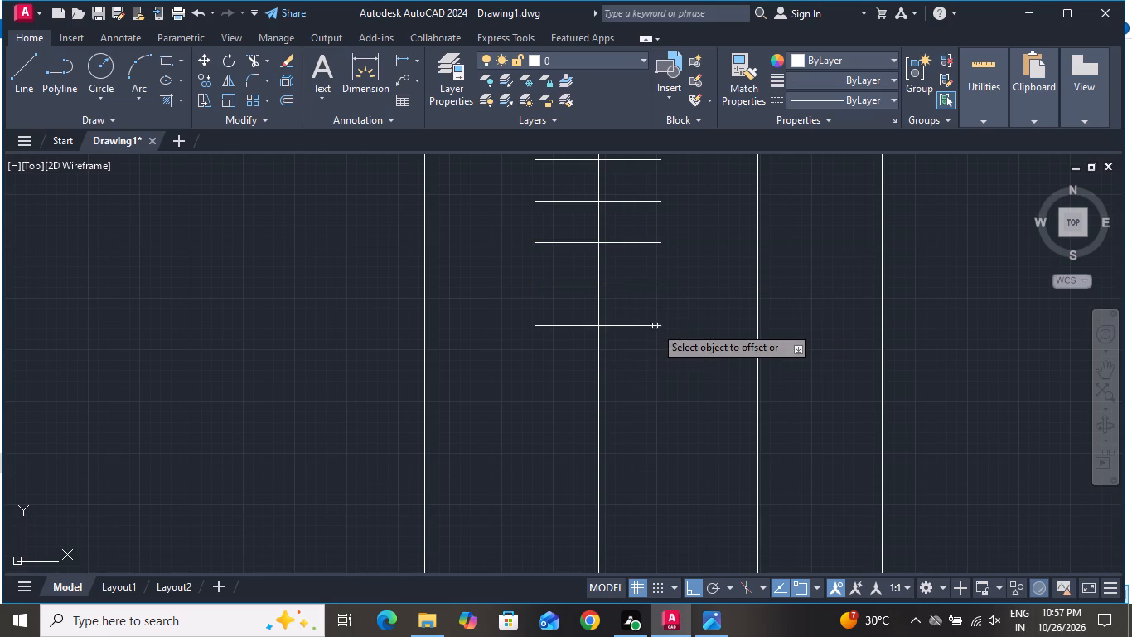
pyautogui.click(656, 371)
pyautogui.click(655, 367)
pyautogui.click(664, 405)
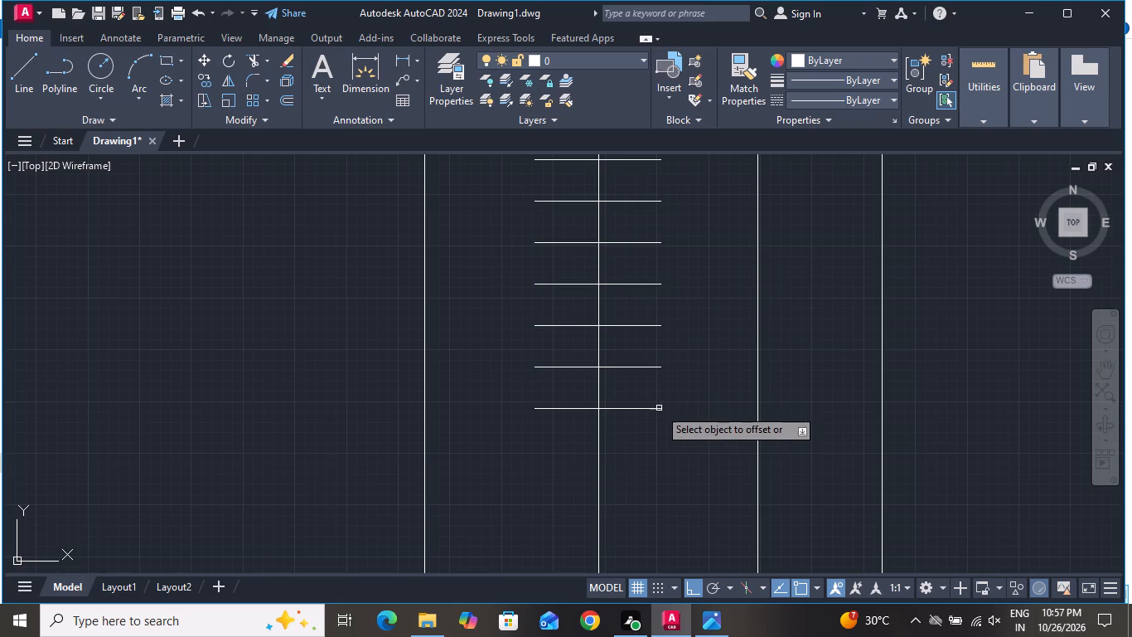
pyautogui.click(656, 411)
pyautogui.click(655, 470)
pyautogui.click(655, 450)
pyautogui.click(680, 482)
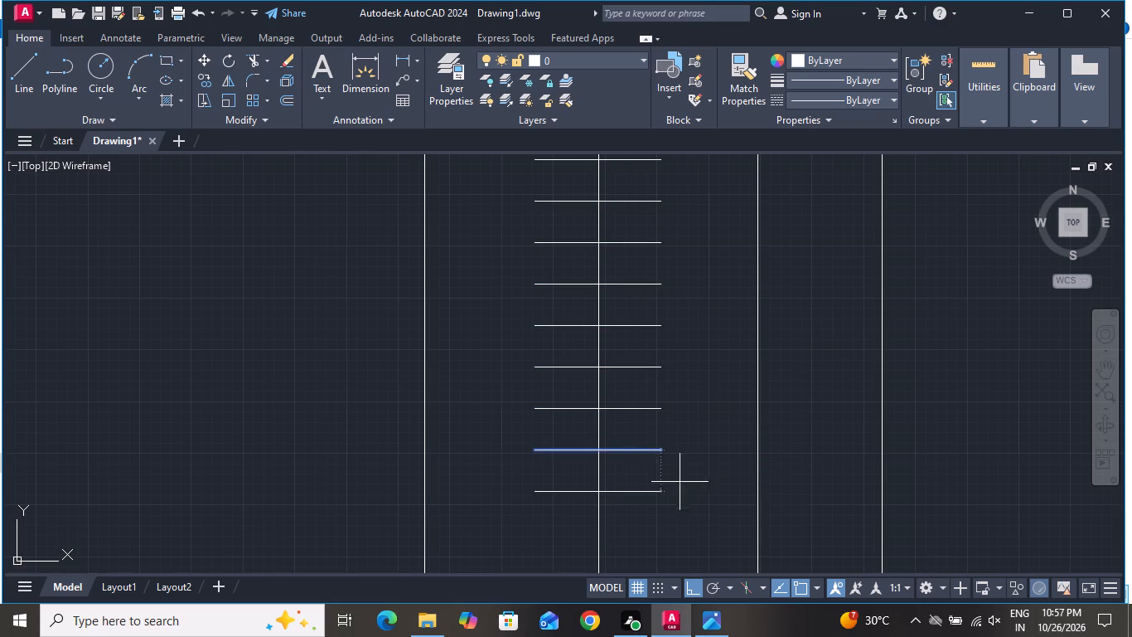
# Add three more hanger lines south of the last one, each offset 2" along the wardrobe rail.
pyautogui.scroll(-2, 675, 373)
pyautogui.scroll(1, 667, 440)
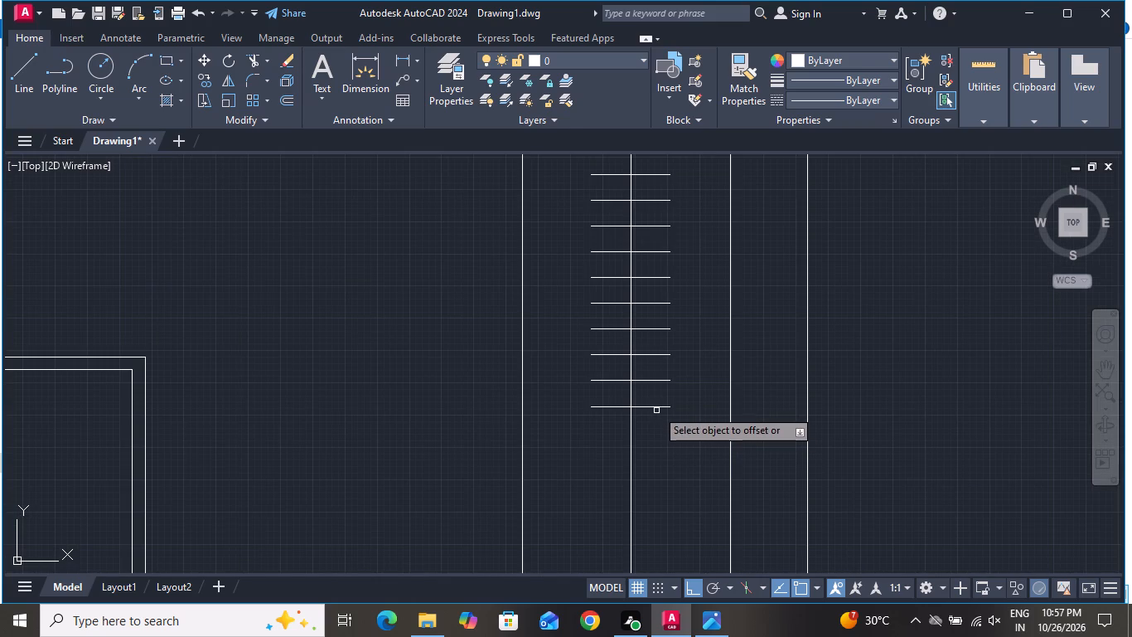
pyautogui.click(655, 410)
pyautogui.click(657, 463)
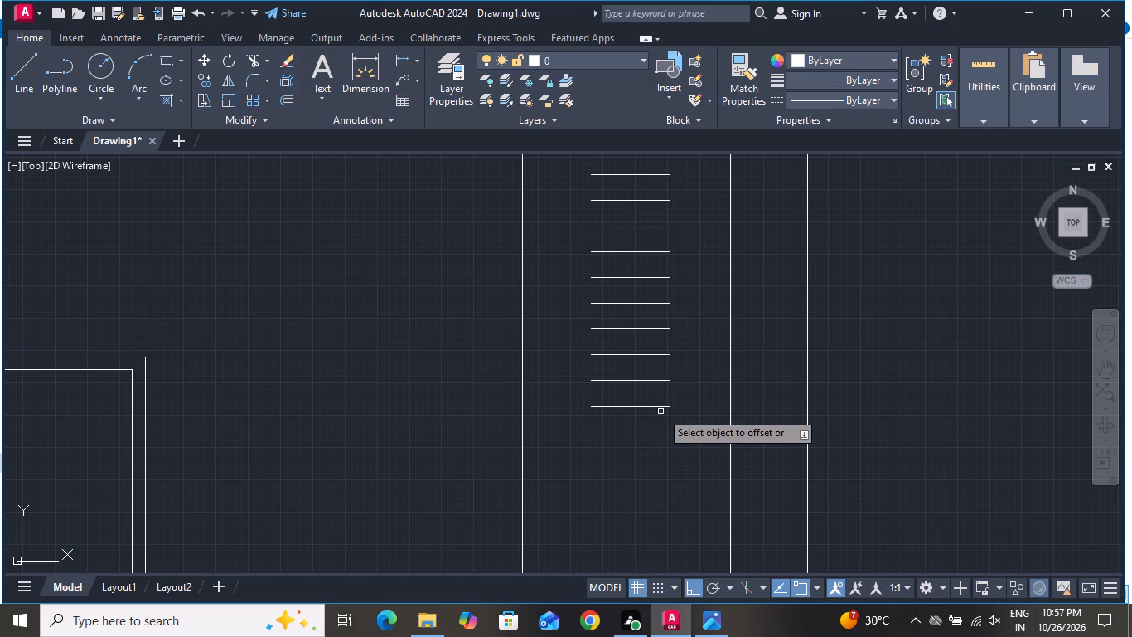
pyautogui.click(660, 409)
pyautogui.click(660, 446)
pyautogui.click(657, 436)
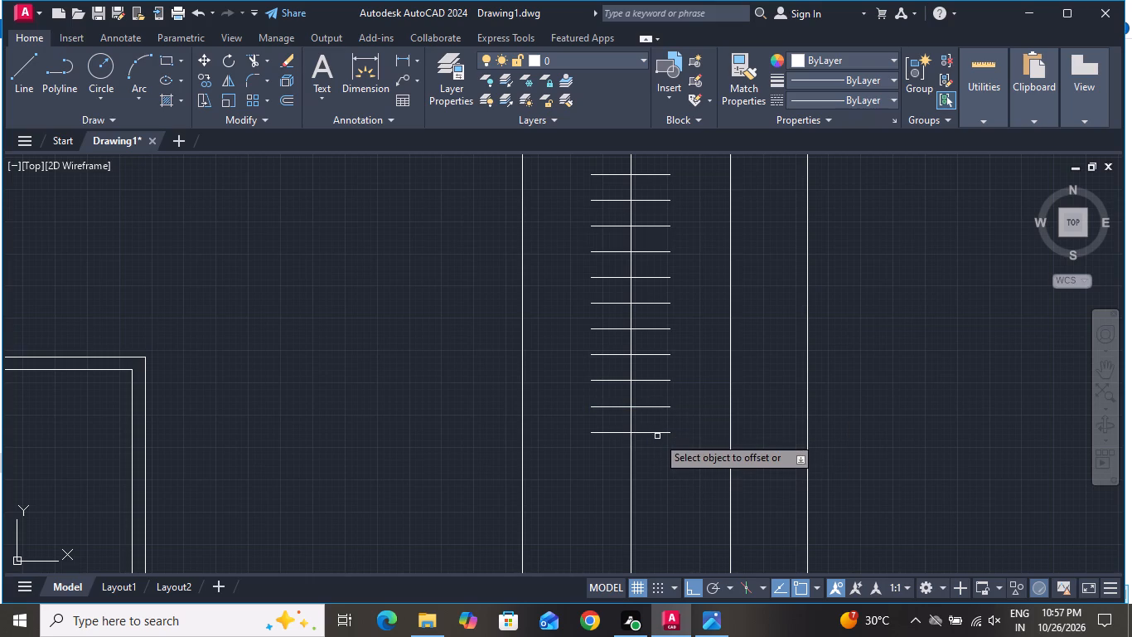
pyautogui.click(663, 436)
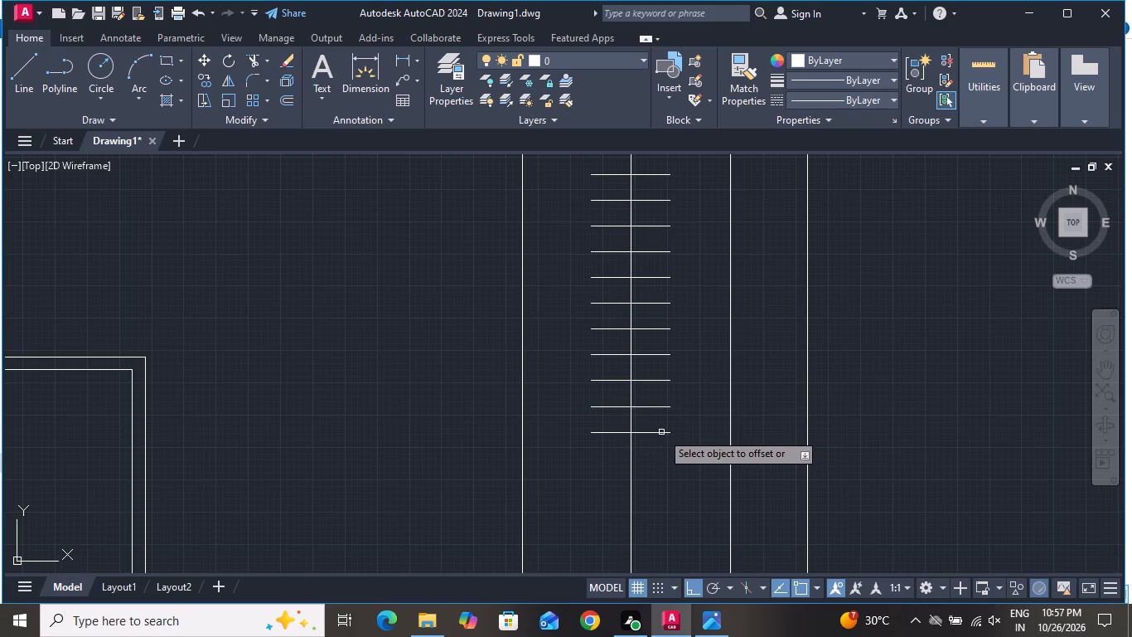
pyautogui.click(661, 432)
pyautogui.click(669, 458)
pyautogui.click(666, 461)
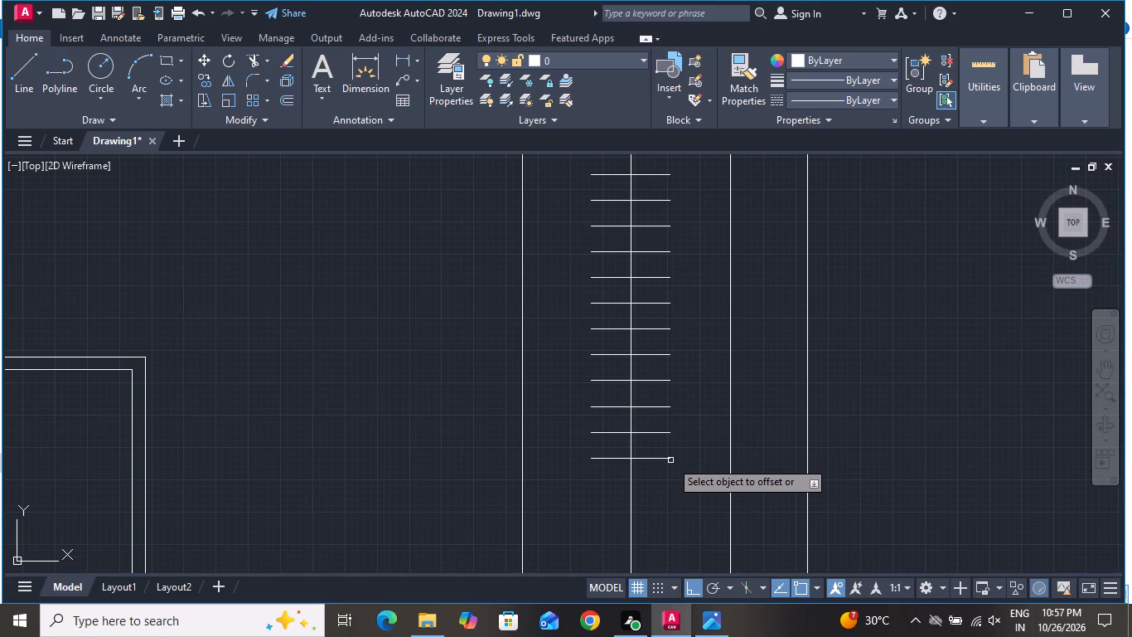
pyautogui.click(668, 457)
pyautogui.click(665, 499)
pyautogui.click(665, 488)
pyautogui.click(667, 518)
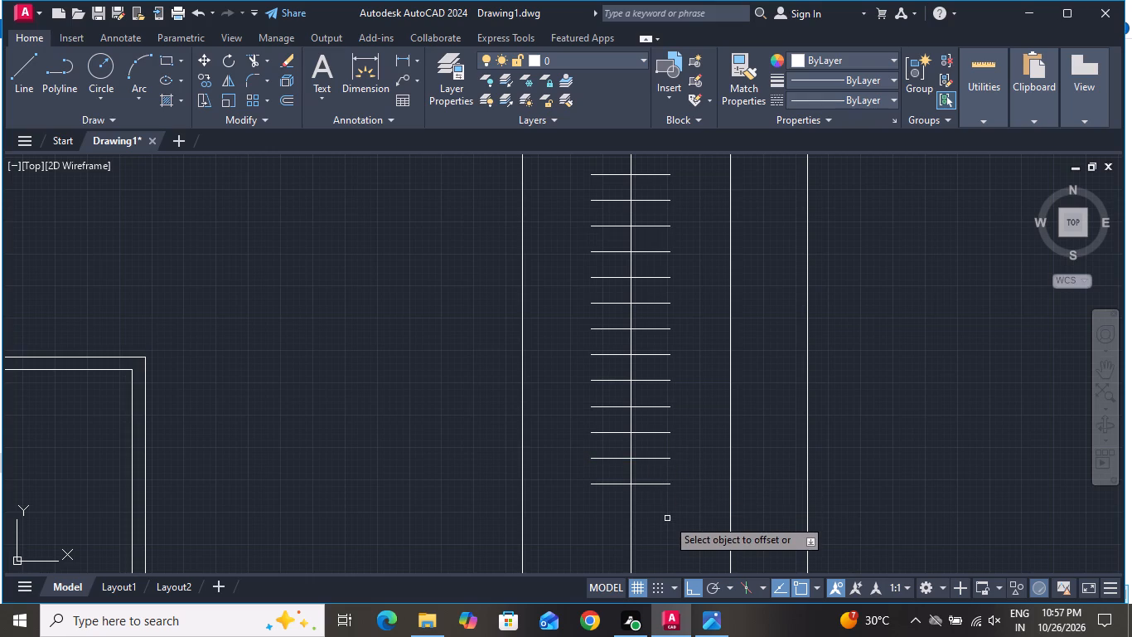
# Continue the wardrobe's hanger row southward from its last line with three more successive 2" offsets along the rail.
pyautogui.scroll(3, 658, 497)
pyautogui.click(641, 454)
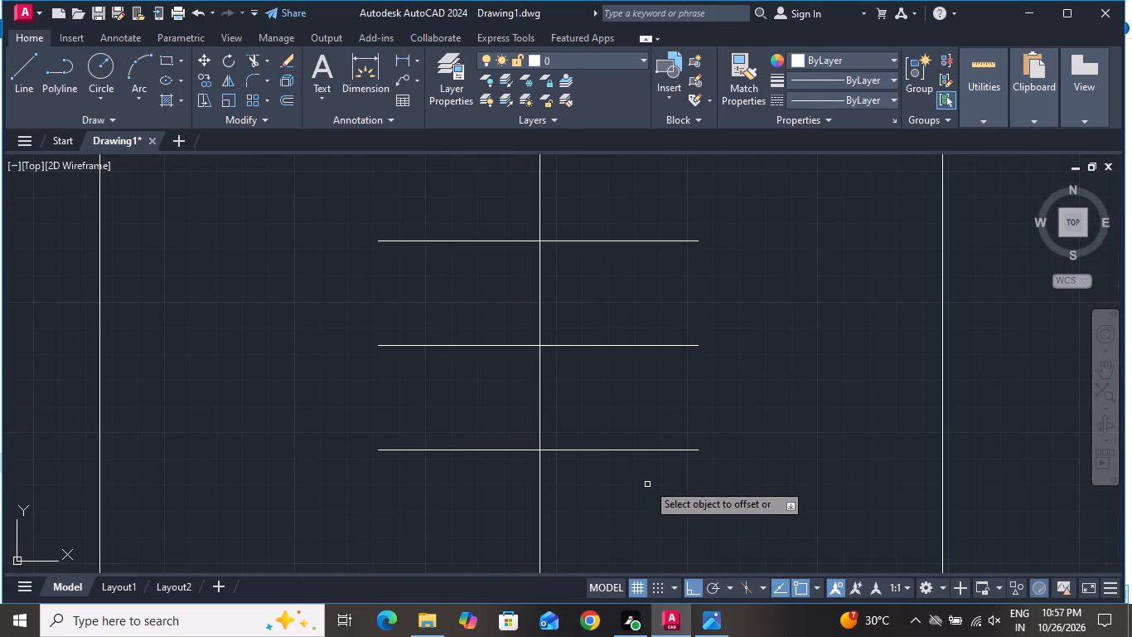
pyautogui.click(647, 452)
pyautogui.click(655, 498)
pyautogui.scroll(-2, 656, 449)
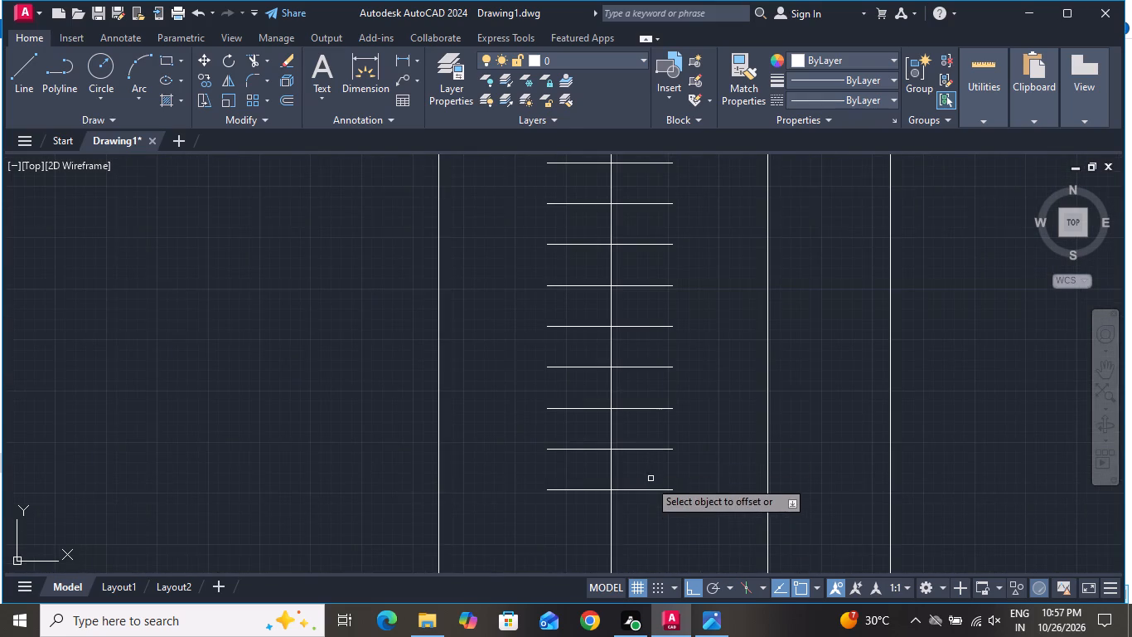
pyautogui.scroll(2, 642, 508)
pyautogui.click(651, 466)
pyautogui.click(661, 518)
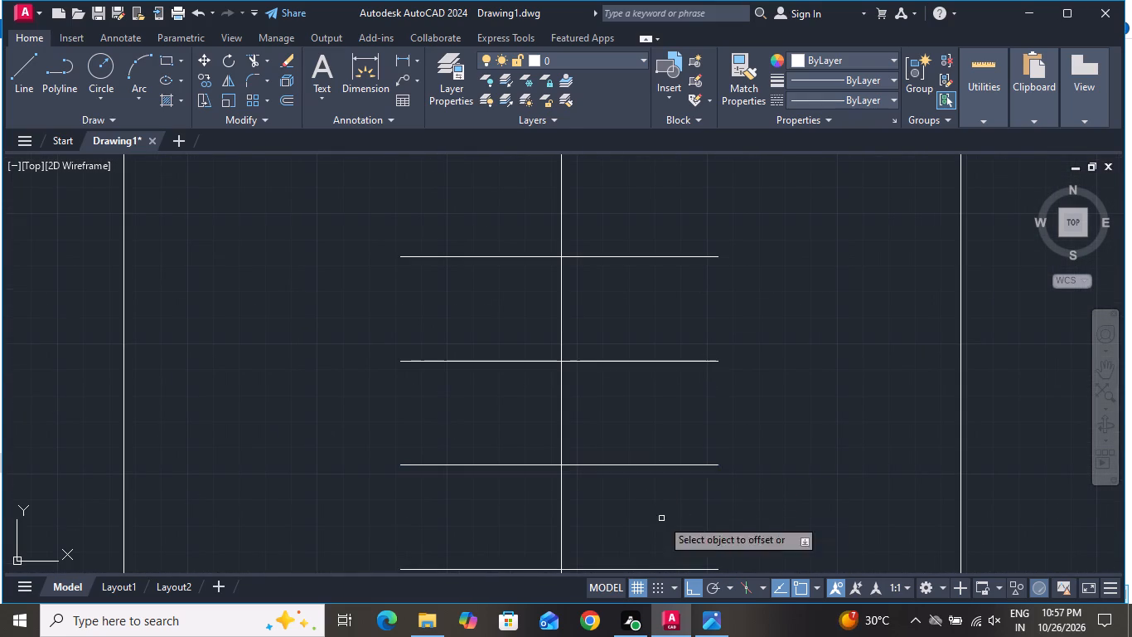
pyautogui.scroll(-3, 649, 386)
pyautogui.scroll(2, 637, 474)
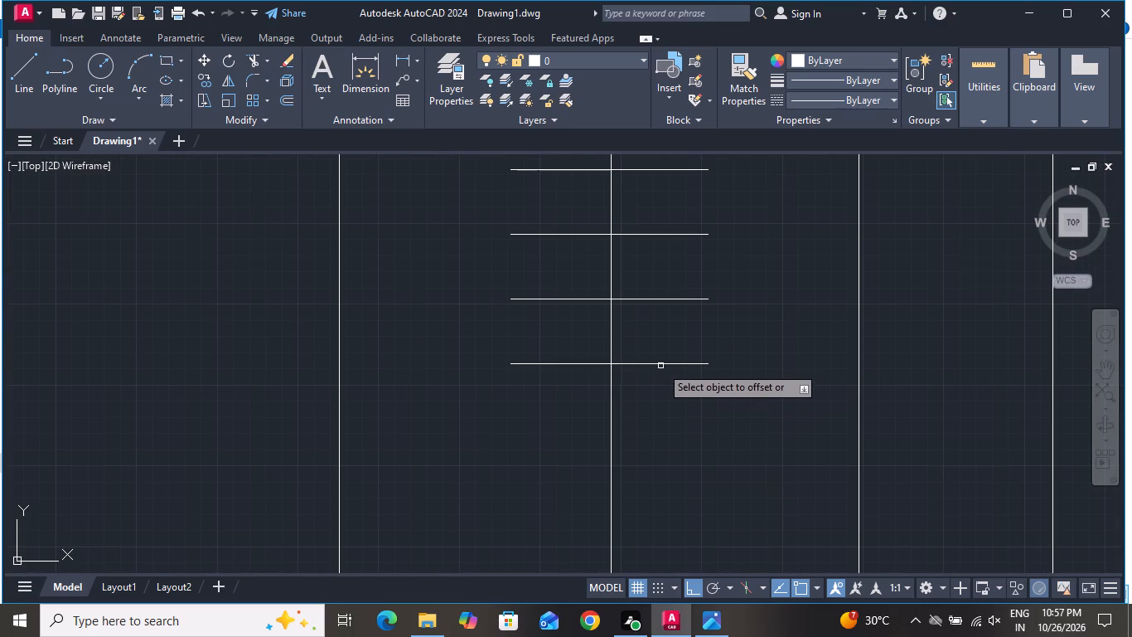
pyautogui.click(660, 365)
pyautogui.click(665, 429)
# Add two more hanger lines south of the last one, each offset 2" along the wardrobe rail.
pyautogui.click(664, 429)
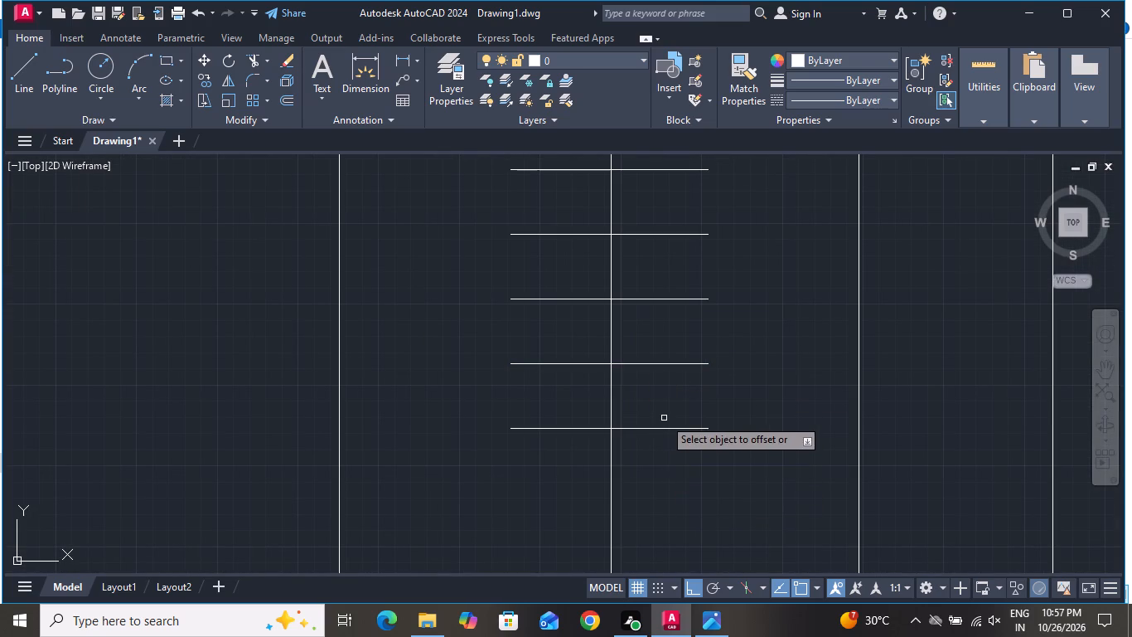
pyautogui.click(662, 433)
pyautogui.click(662, 493)
pyautogui.click(679, 425)
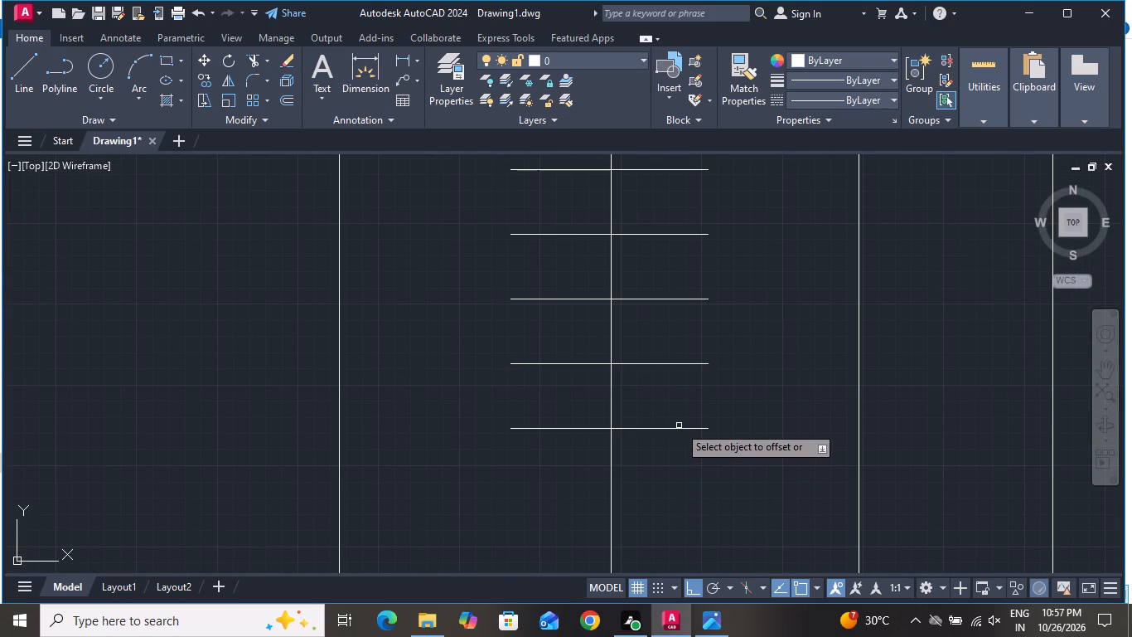
pyautogui.click(679, 428)
pyautogui.click(695, 505)
pyautogui.click(695, 490)
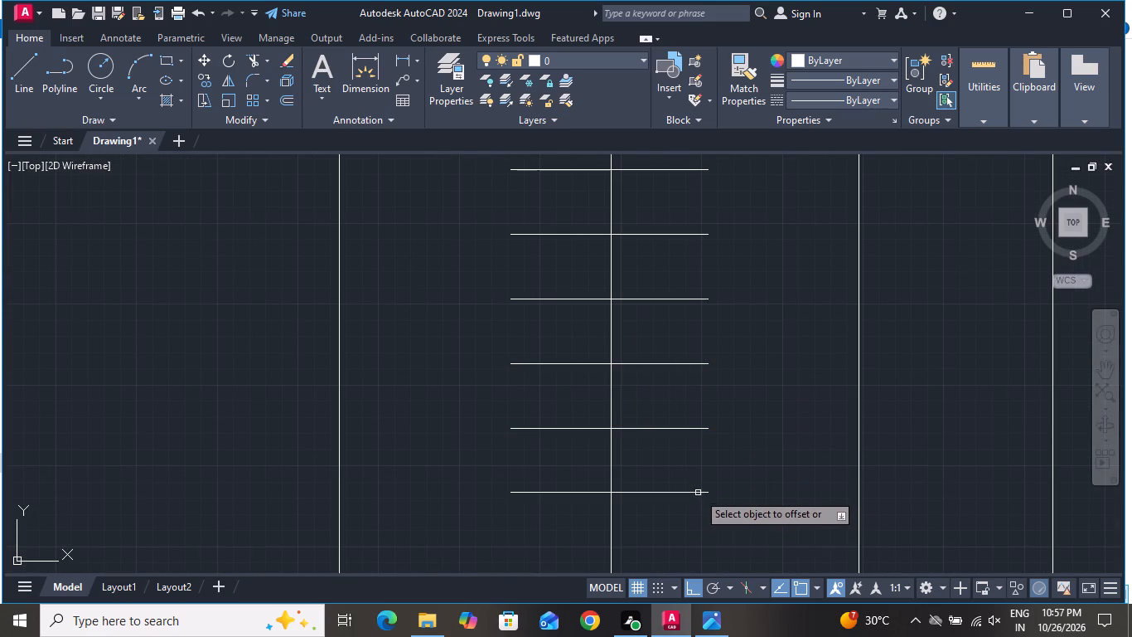
pyautogui.click(699, 490)
pyautogui.click(697, 492)
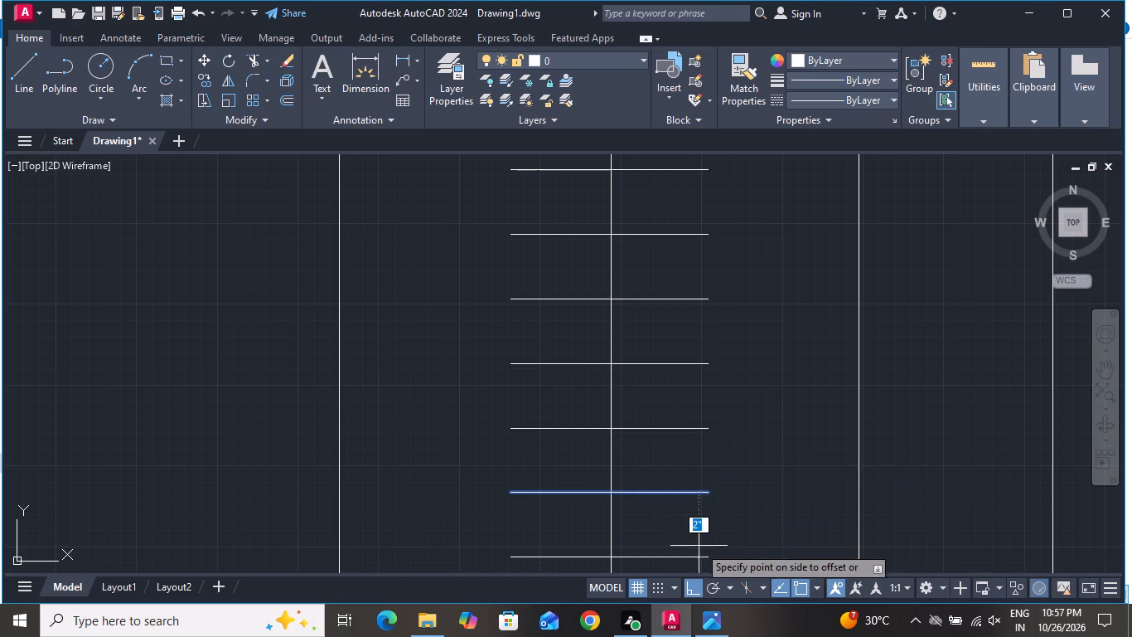
pyautogui.click(698, 547)
# Complete the hanger row with two final 2" offsets near the rail's south end, and end the Offset command.
pyautogui.scroll(-3, 711, 391)
pyautogui.scroll(2, 704, 445)
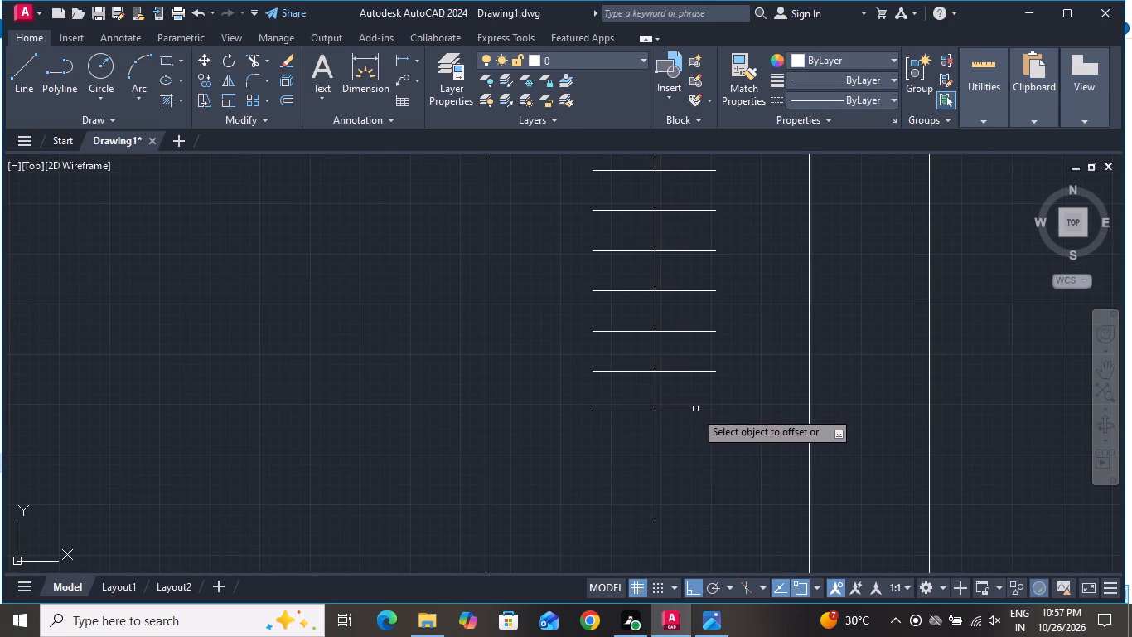
pyautogui.click(694, 412)
pyautogui.click(692, 471)
pyautogui.click(694, 452)
pyautogui.click(699, 478)
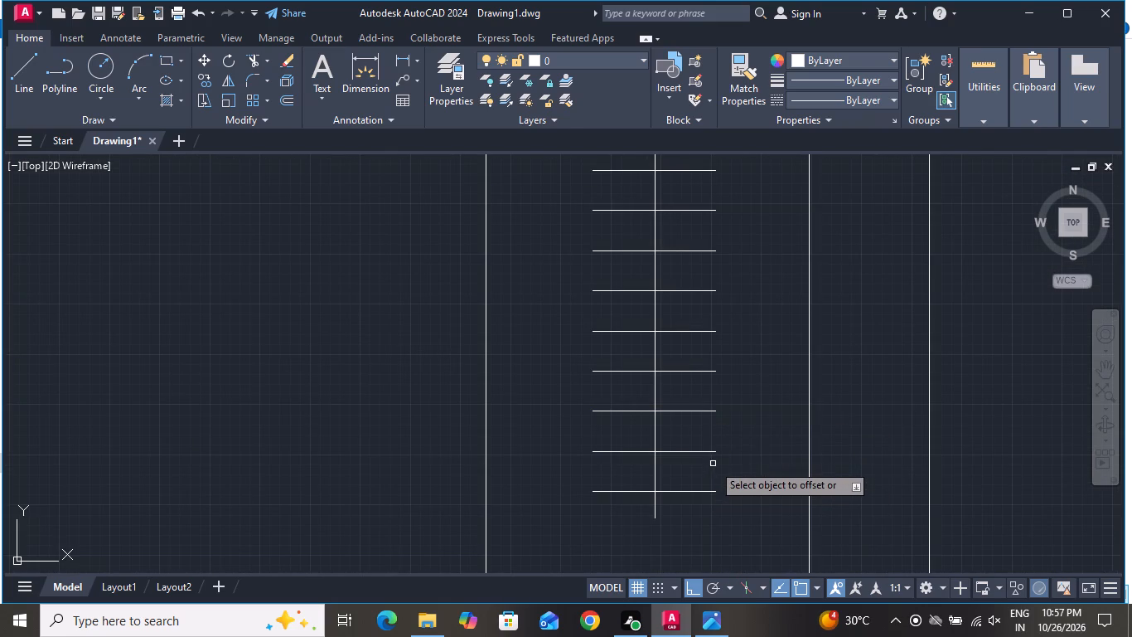
pyautogui.rightClick(713, 464)
pyautogui.click(746, 315)
# Draw a rectangle about 2'-10" by 7" against the south-west bedroom's north wall, opposite the bed.
pyautogui.scroll(-2, 747, 467)
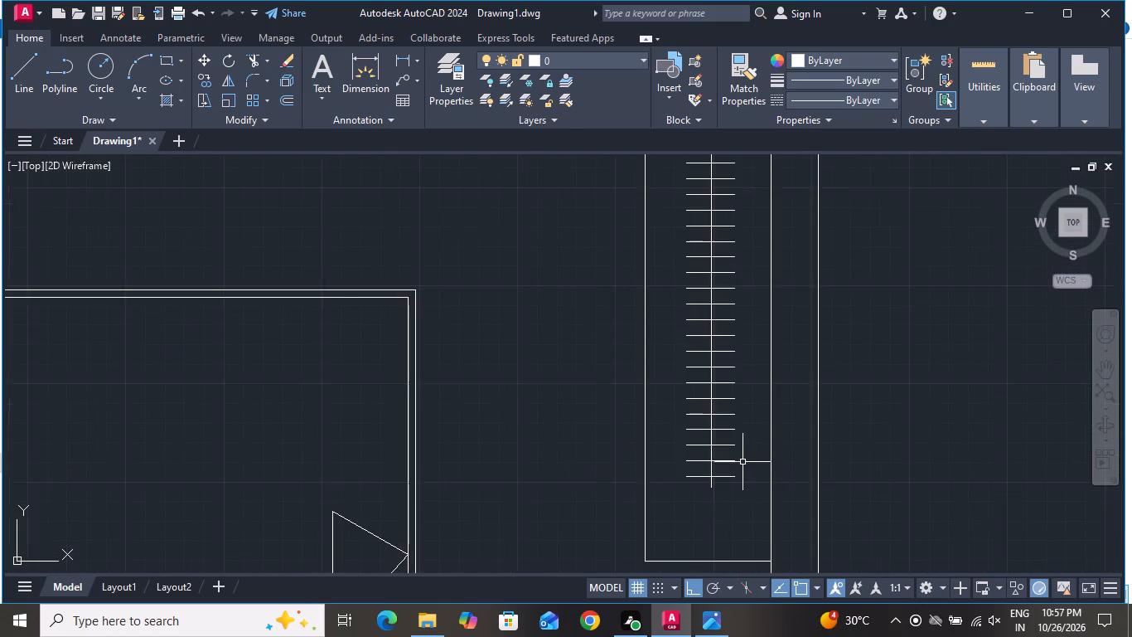
pyautogui.scroll(-3, 743, 463)
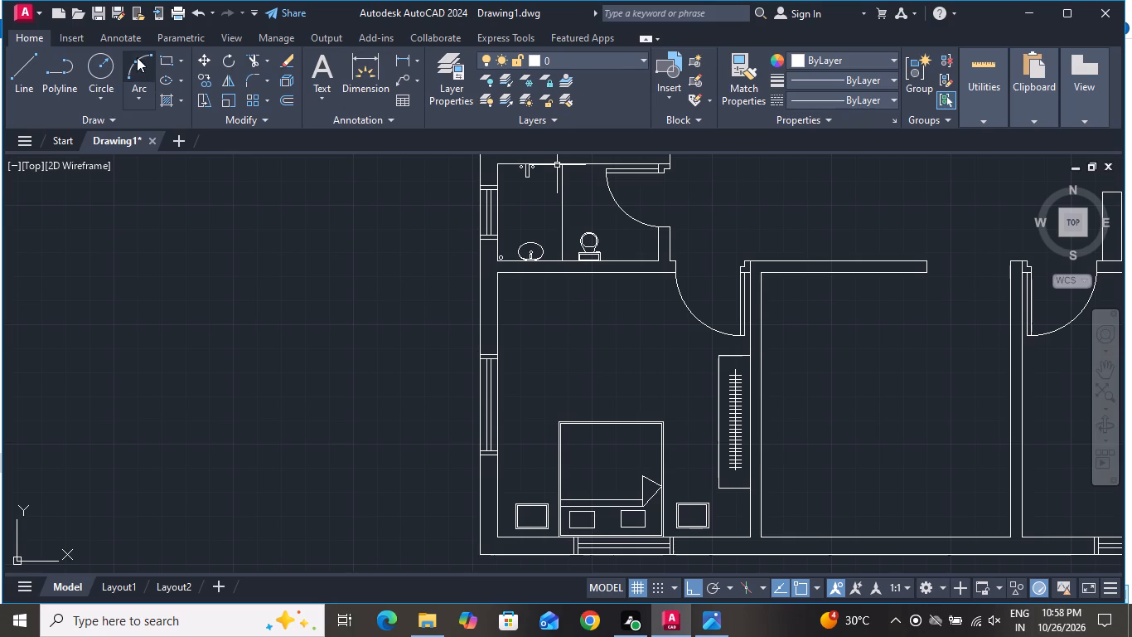
pyautogui.click(180, 58)
pyautogui.click(170, 56)
pyautogui.scroll(3, 554, 270)
pyautogui.click(478, 275)
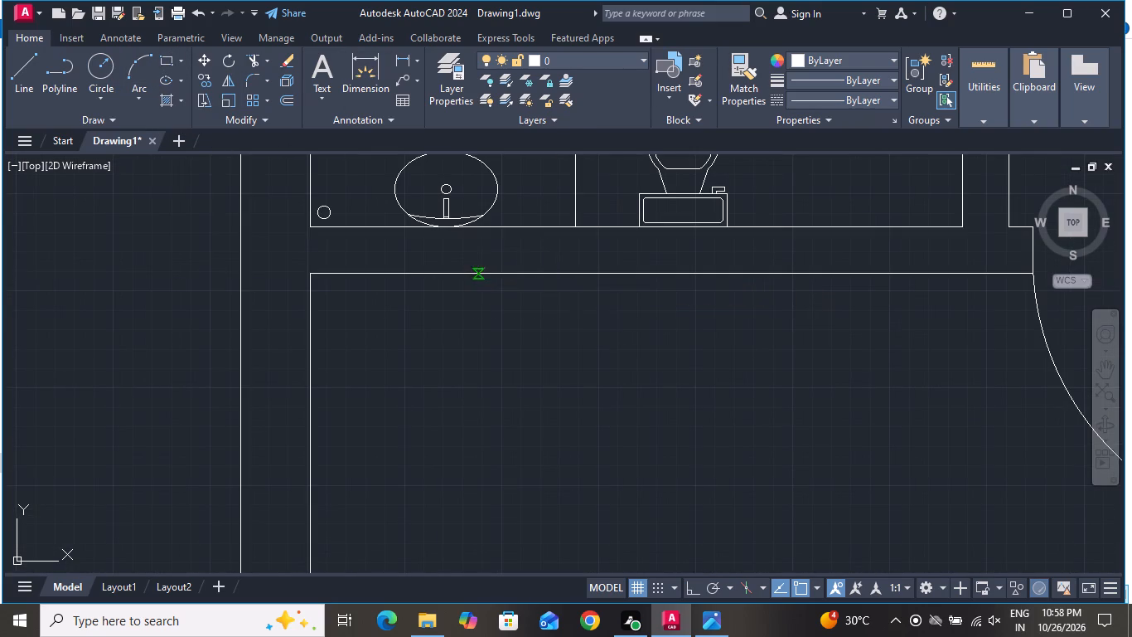
pyautogui.click(744, 329)
# Move the north-wall rectangle about 11" east along the wall, lining up its west edge with the bed's west side.
pyautogui.scroll(-3, 656, 357)
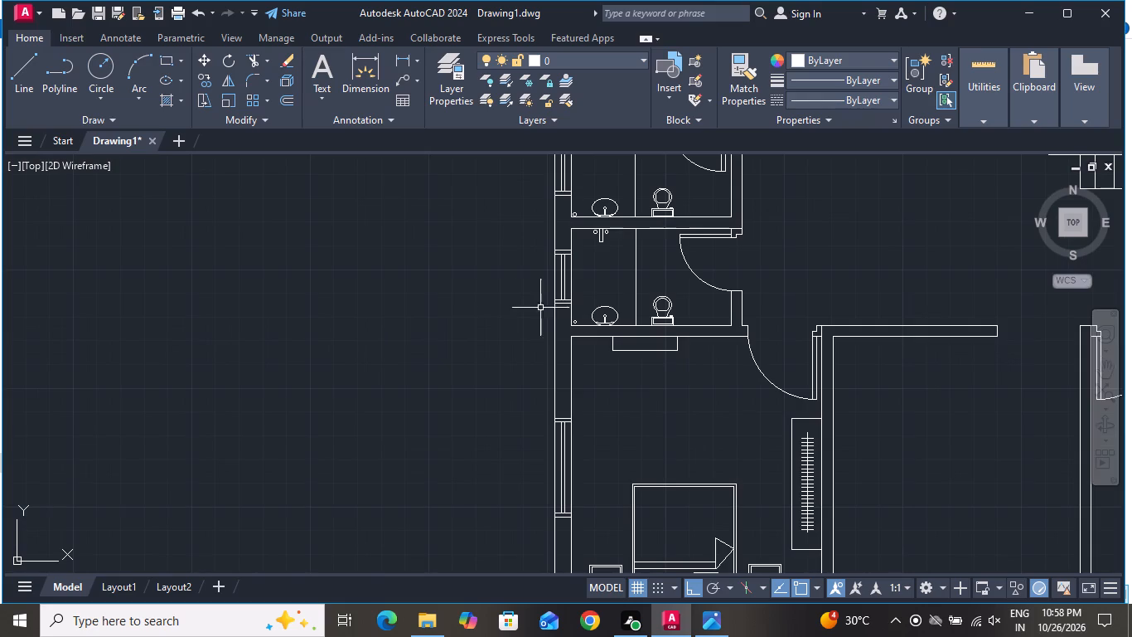
pyautogui.scroll(2, 703, 352)
pyautogui.click(676, 328)
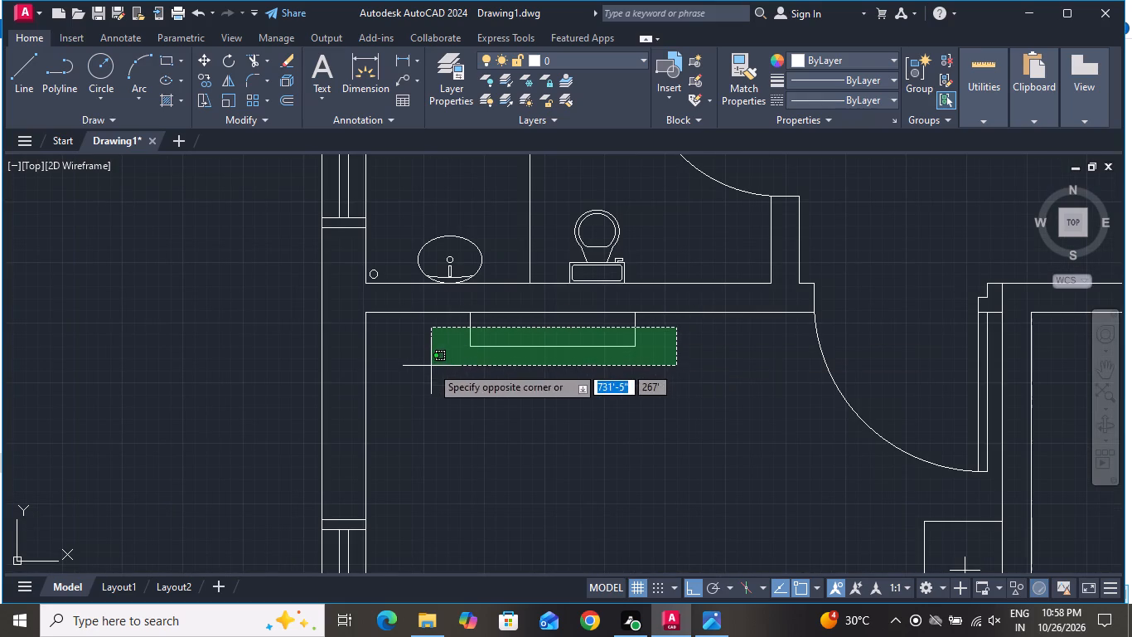
pyautogui.click(431, 366)
pyautogui.click(198, 59)
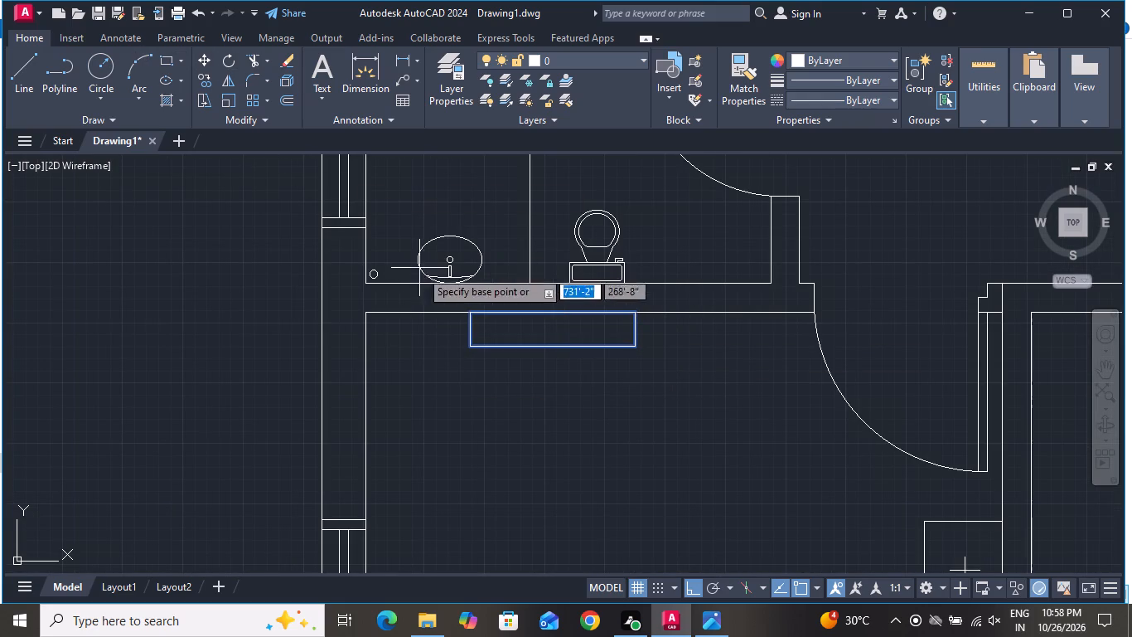
pyautogui.click(469, 308)
pyautogui.scroll(-2, 521, 309)
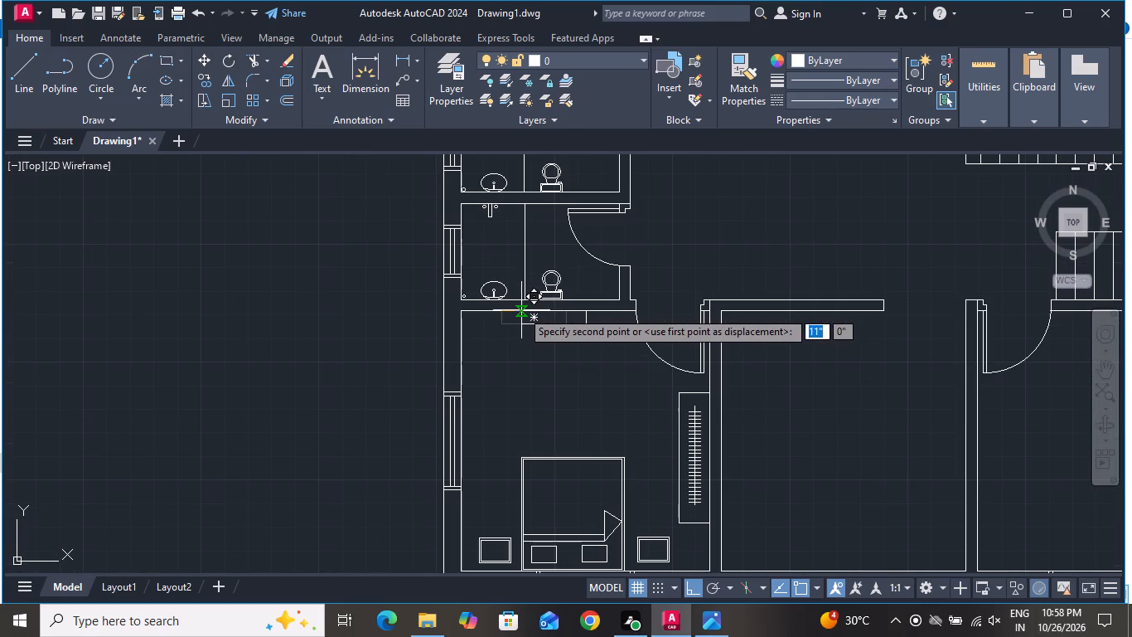
pyautogui.click(520, 314)
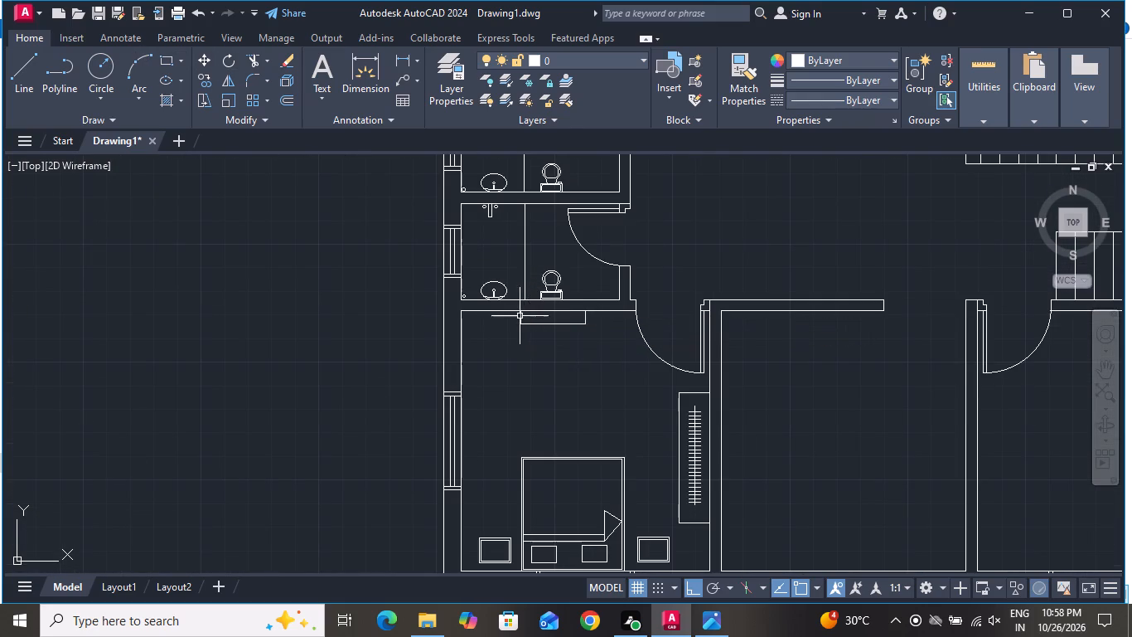
# Draw a thin rectangle about 2'-5" by 1" lengthwise inside the north-wall rectangle.
pyautogui.click(171, 61)
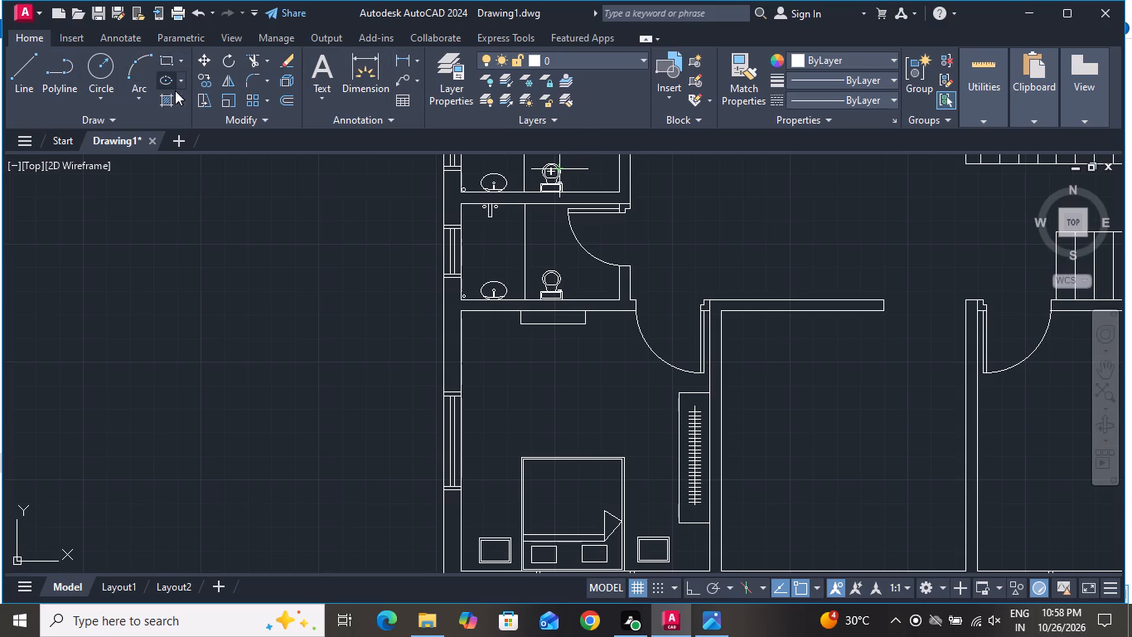
pyautogui.scroll(1, 346, 137)
pyautogui.scroll(1, 380, 221)
pyautogui.scroll(3, 665, 362)
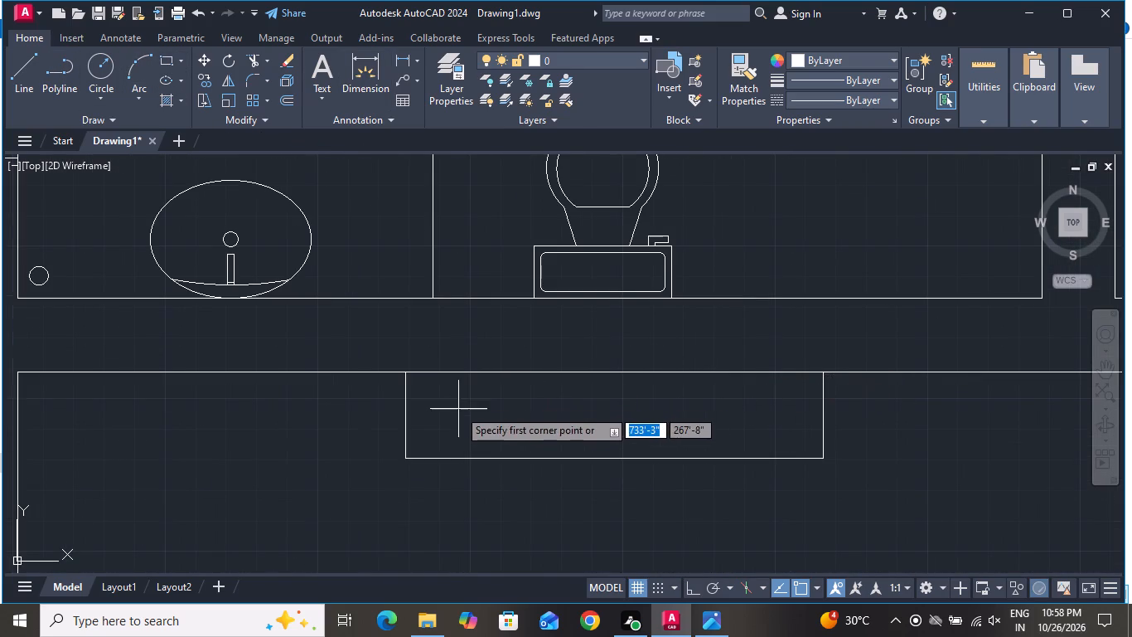
pyautogui.click(446, 420)
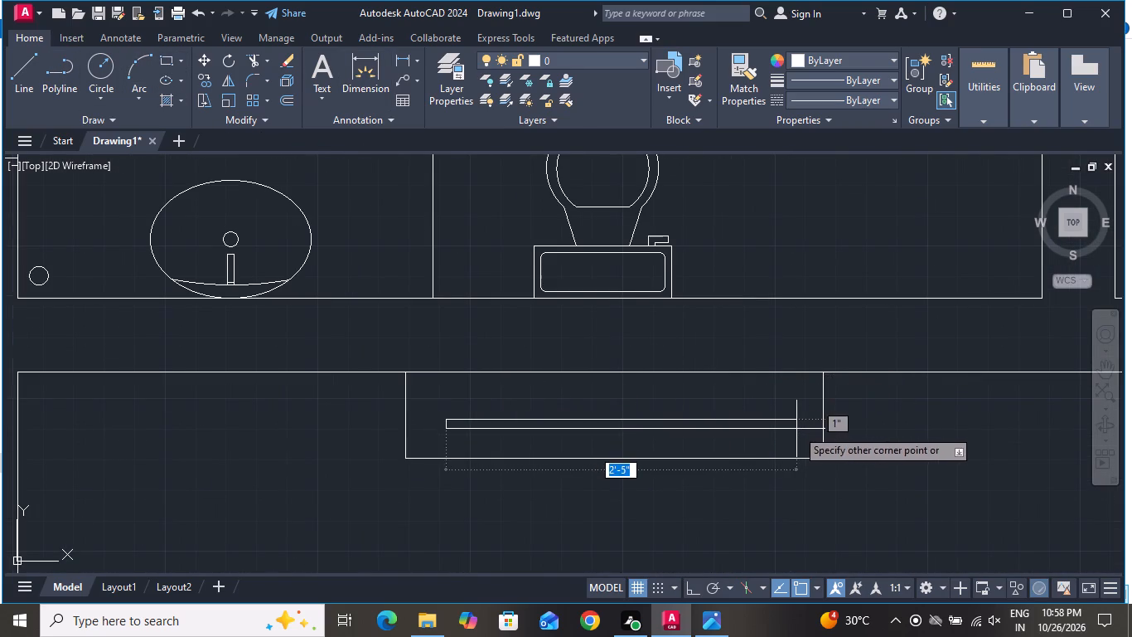
pyautogui.click(796, 429)
# Draw a sloped line, a long horizontal line and a closing sloped line on the thin rectangle's north edge as its back outline.
pyautogui.click(20, 61)
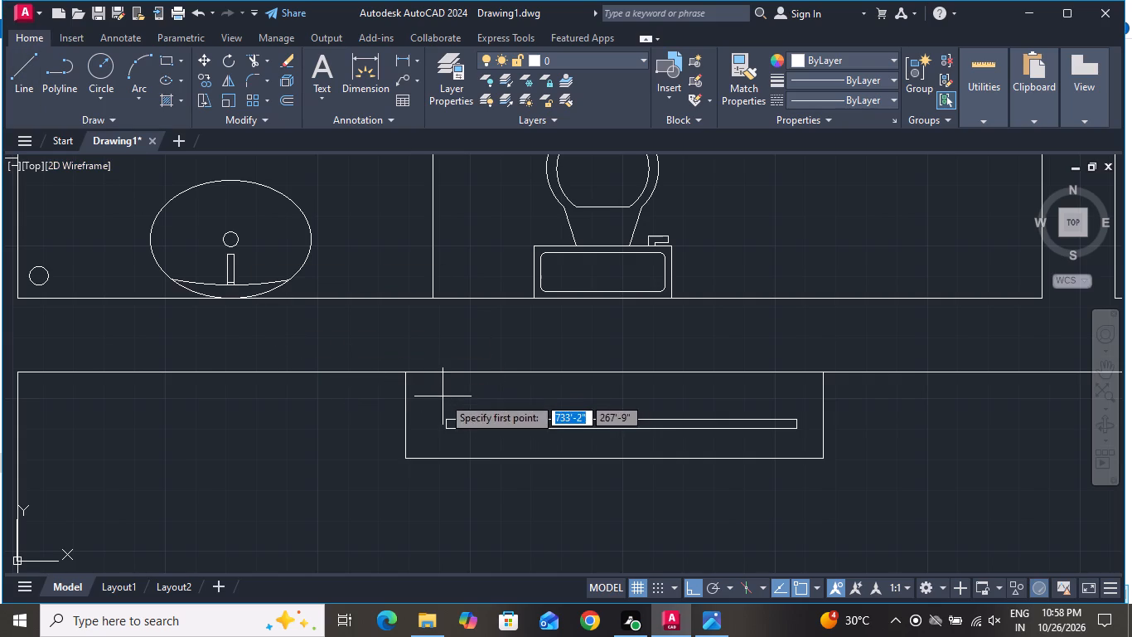
pyautogui.click(469, 418)
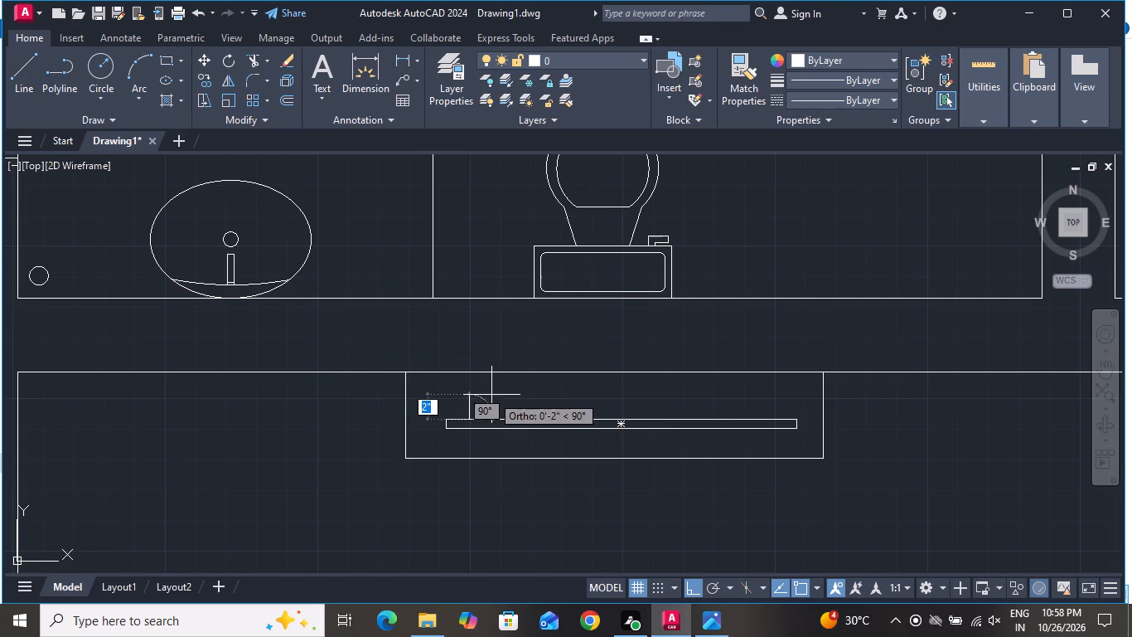
pyautogui.click(682, 583)
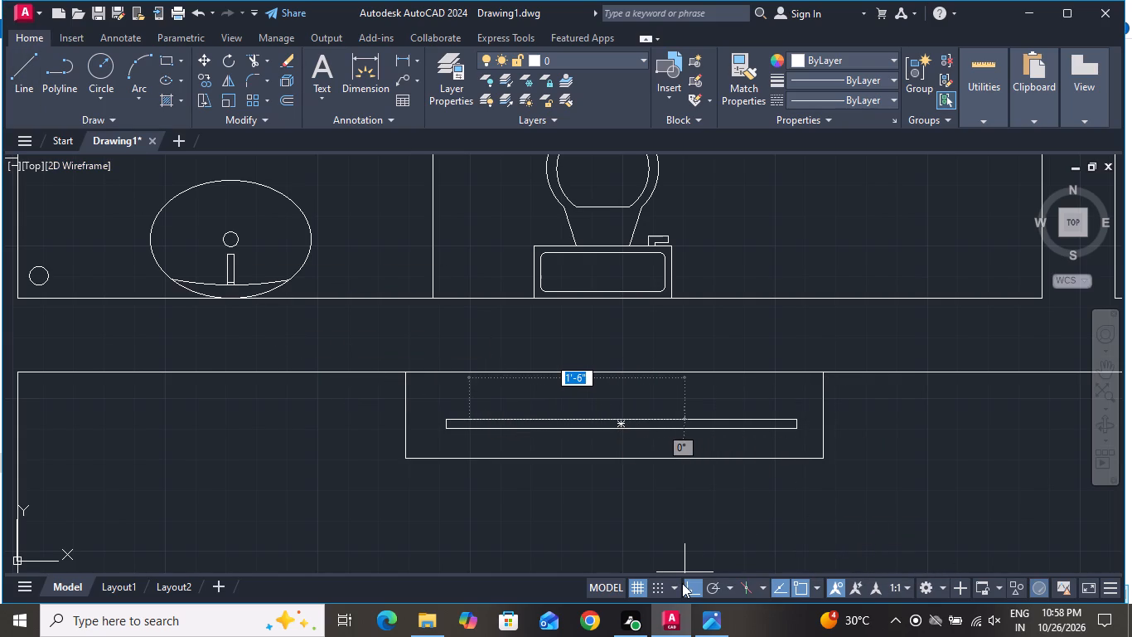
pyautogui.click(692, 586)
pyautogui.scroll(2, 511, 410)
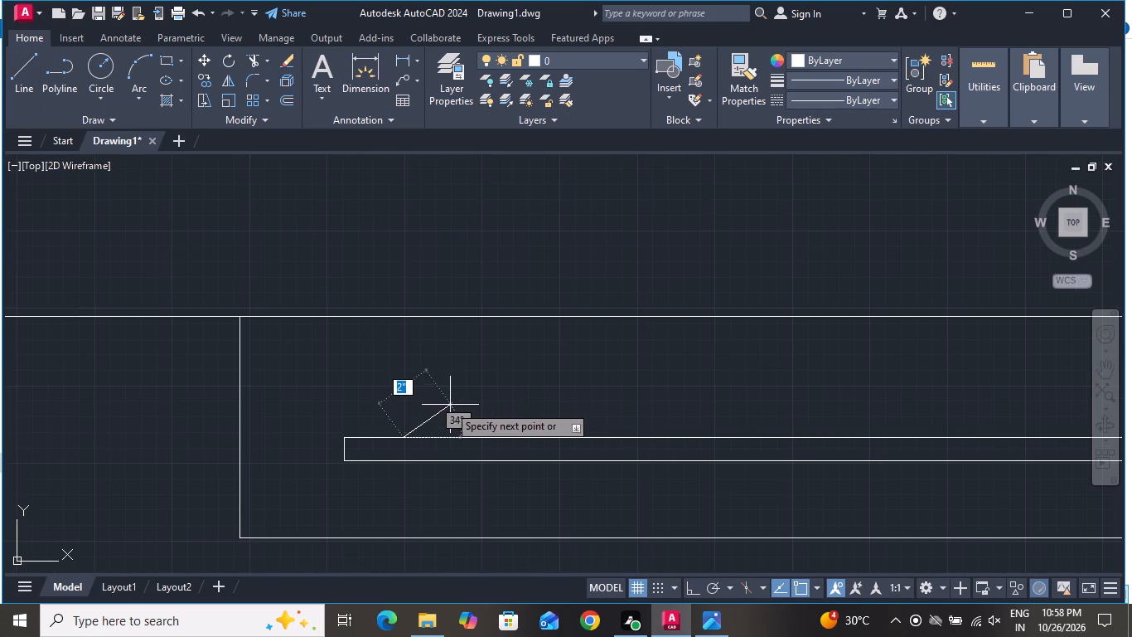
pyautogui.click(437, 400)
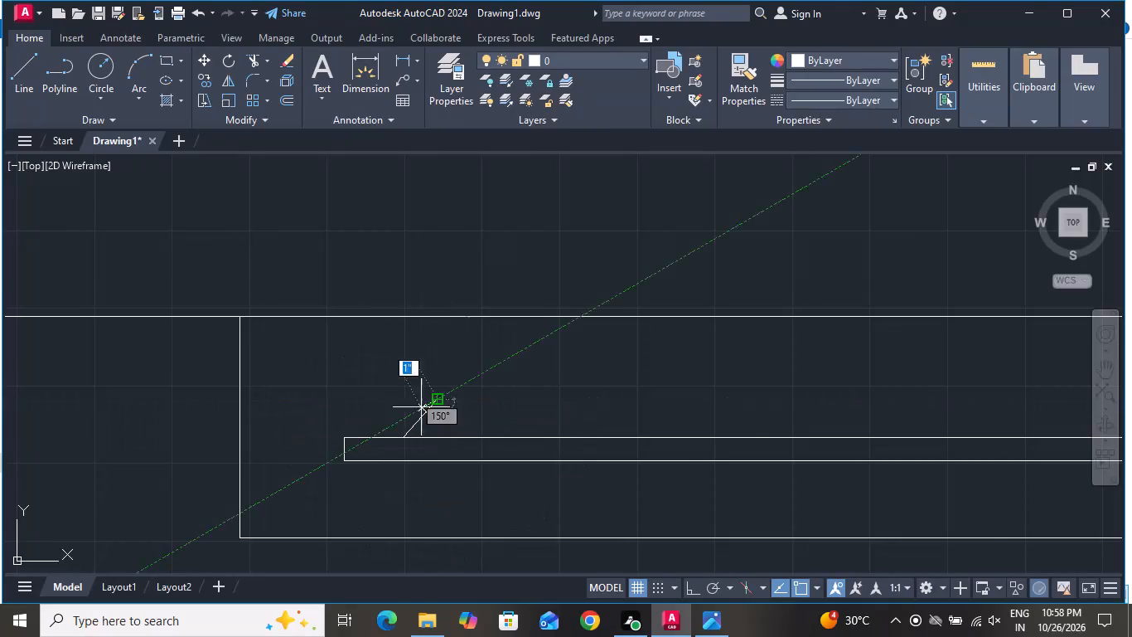
pyautogui.scroll(-3, 706, 444)
pyautogui.scroll(3, 788, 432)
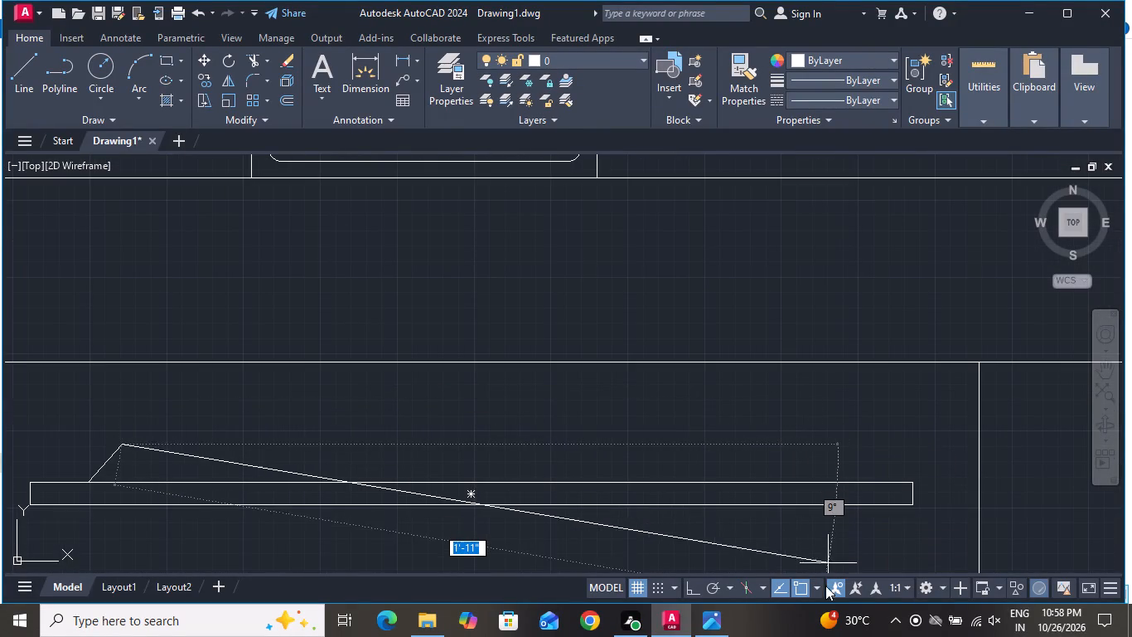
pyautogui.click(693, 586)
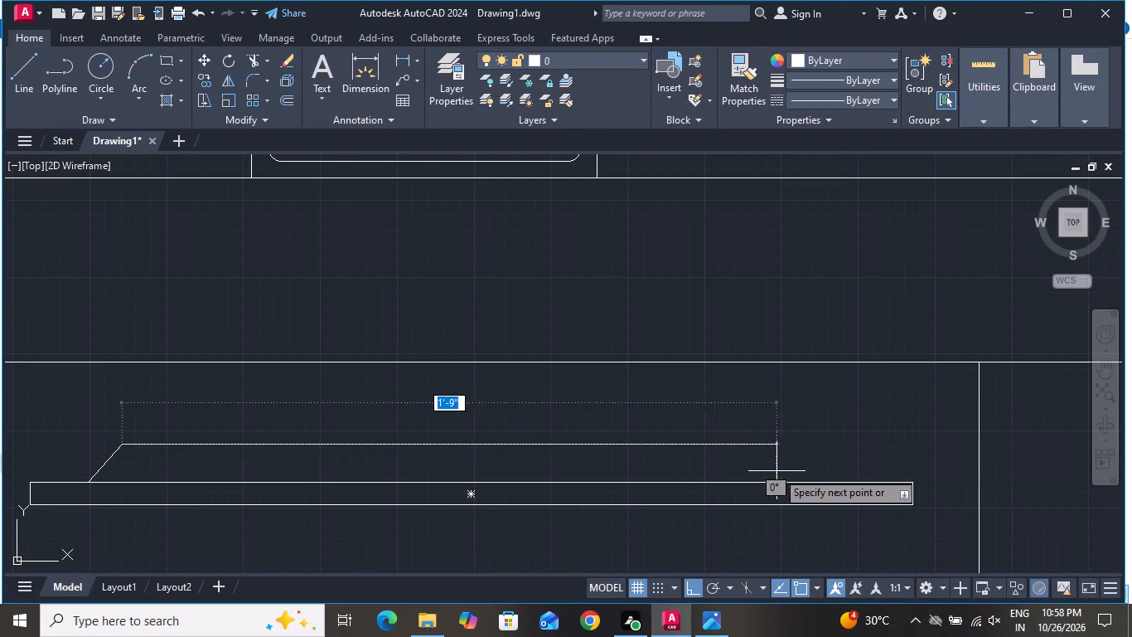
pyautogui.click(863, 444)
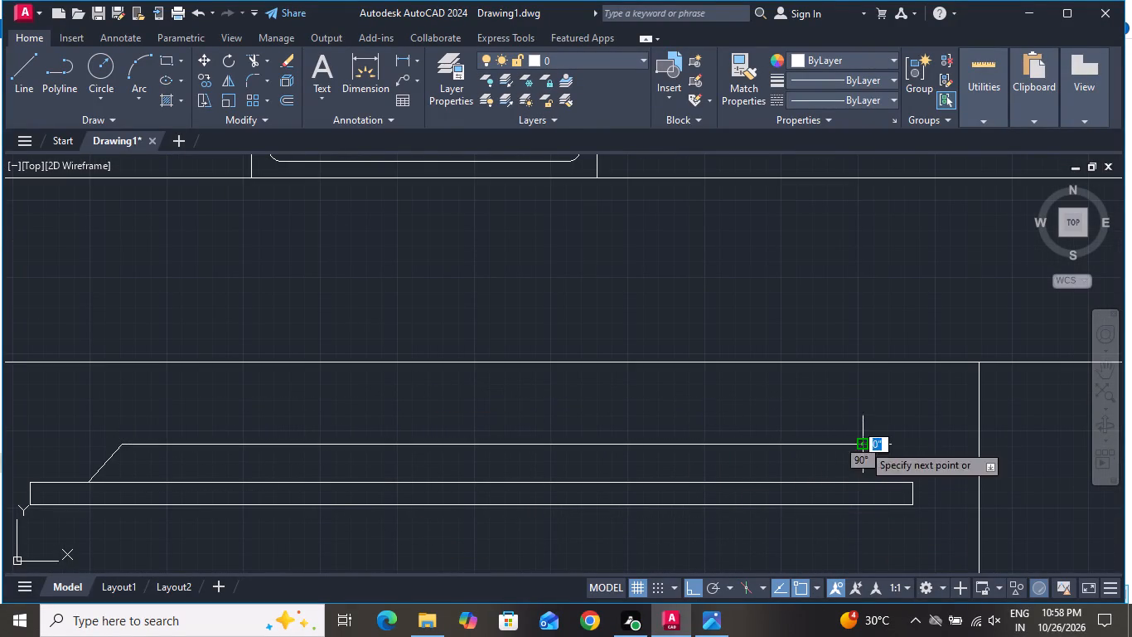
pyautogui.click(802, 481)
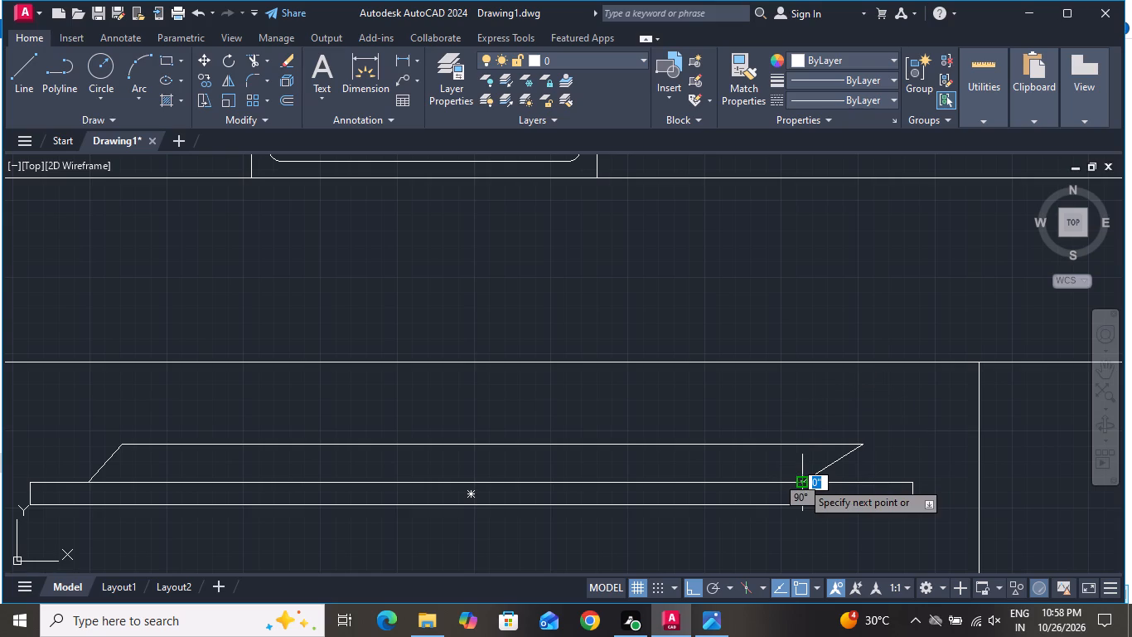
pyautogui.rightClick(834, 476)
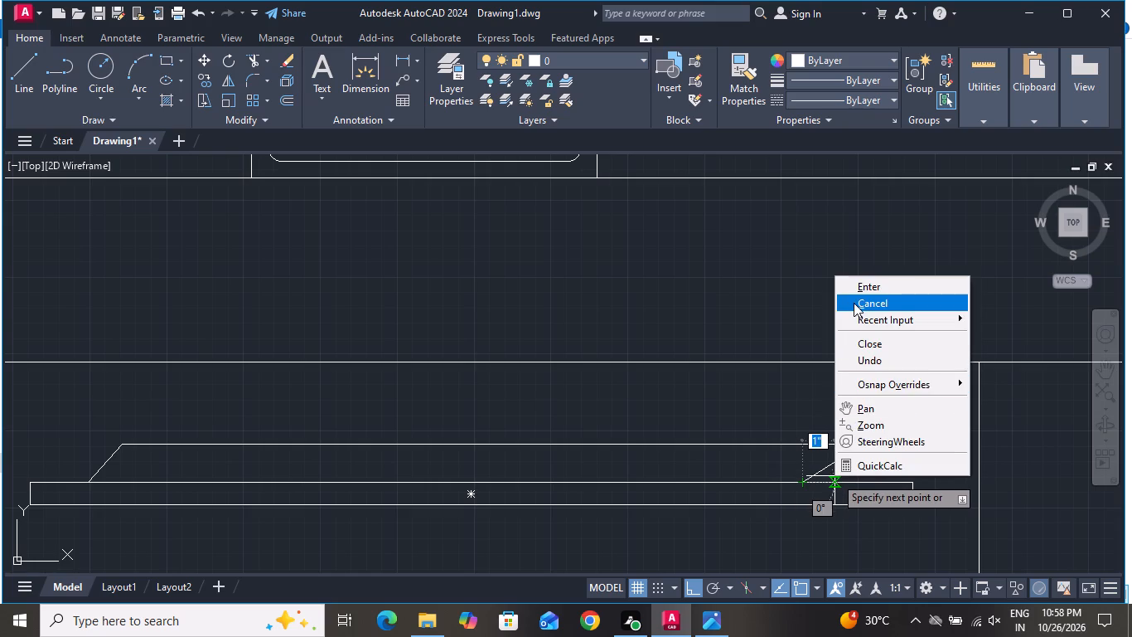
pyautogui.click(854, 302)
# Move the thin rectangle and its sloped back outline about 1" north inside the south-west bedroom's north-wall unit.
pyautogui.scroll(-2, 801, 413)
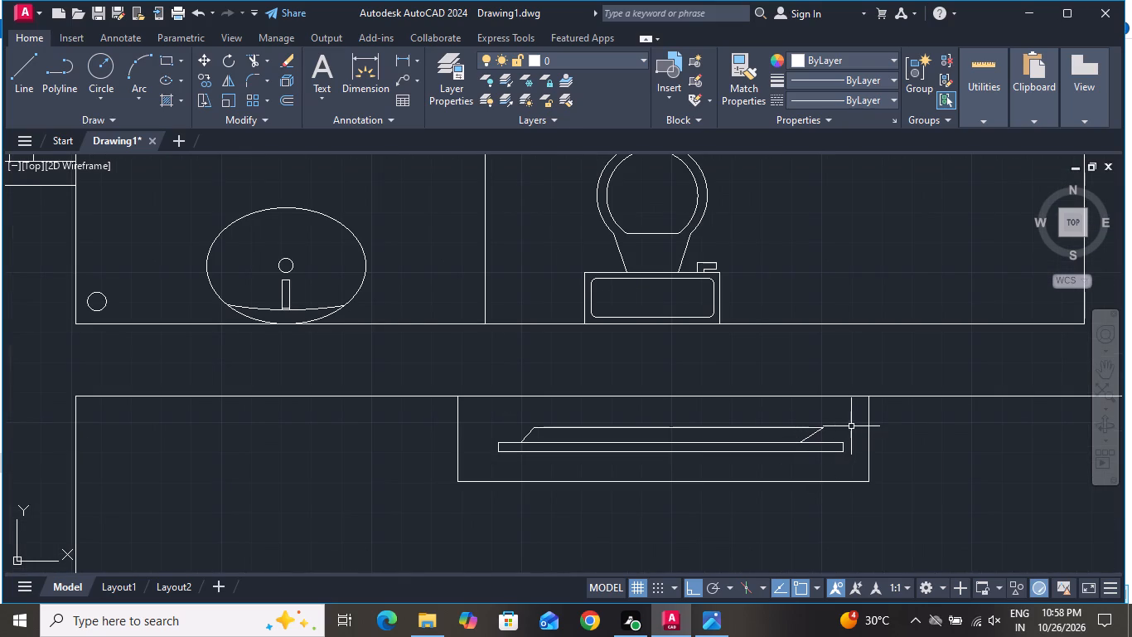
pyautogui.click(852, 425)
pyautogui.click(473, 457)
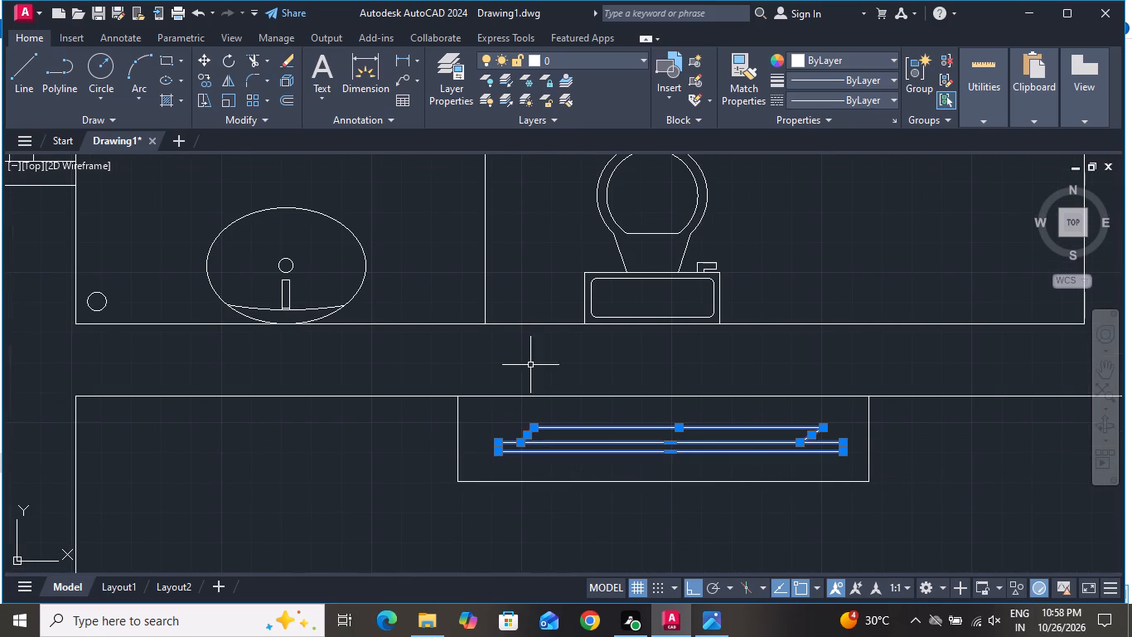
pyautogui.click(196, 60)
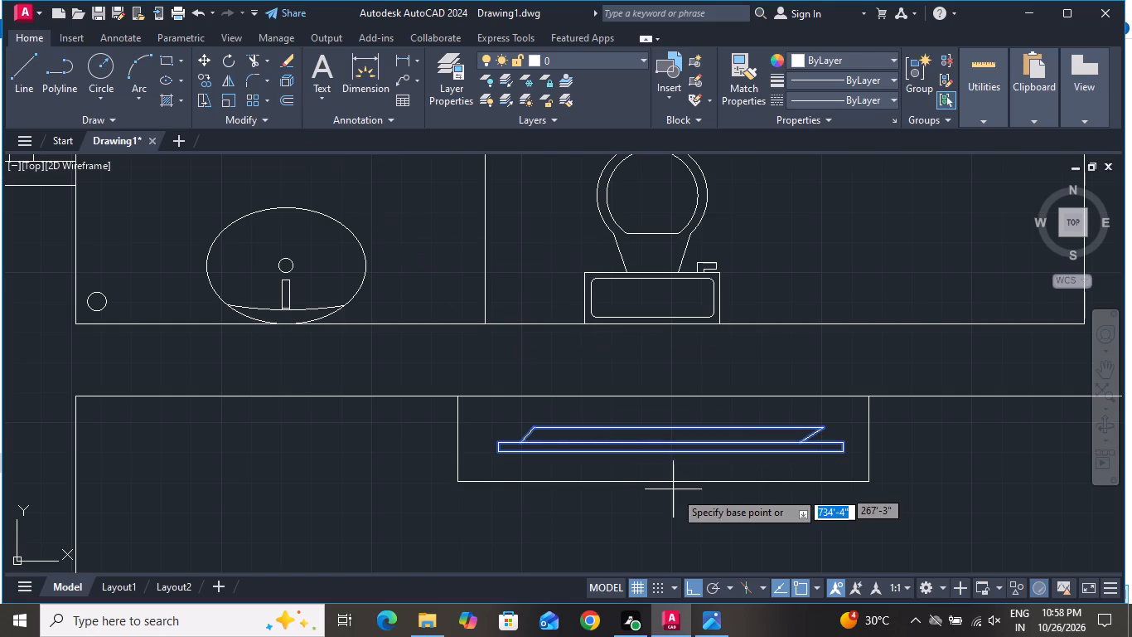
pyautogui.click(654, 430)
pyautogui.click(656, 416)
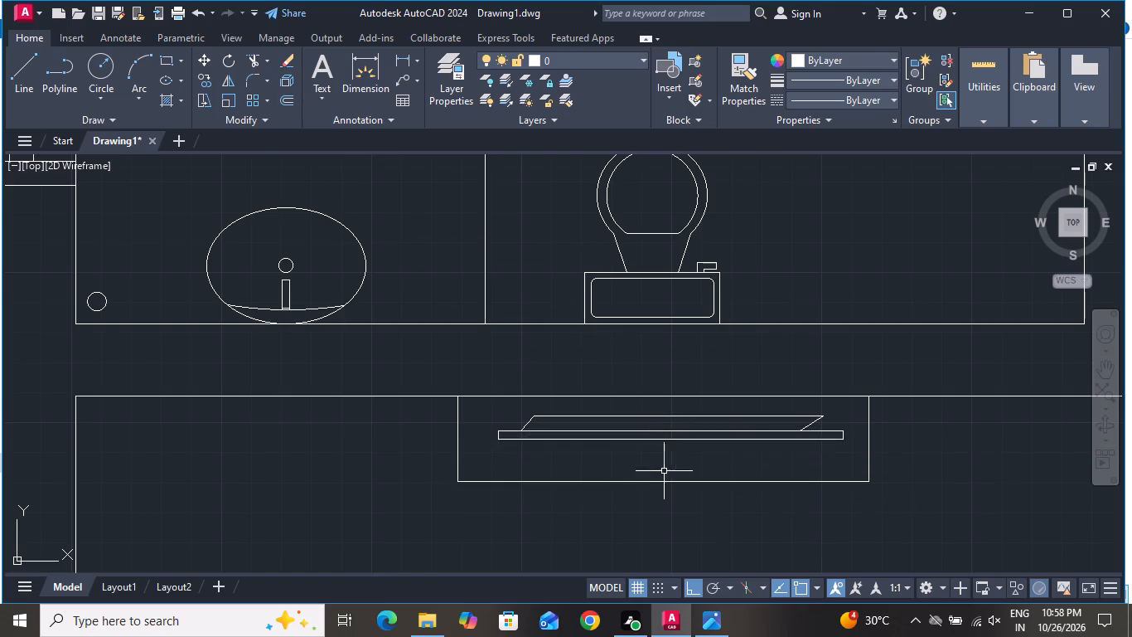
# Change the colour of all eight door leaves and swing arcs across the floor plan to orange 248,153,30.
pyautogui.scroll(-1, 646, 524)
pyautogui.scroll(-5, 609, 437)
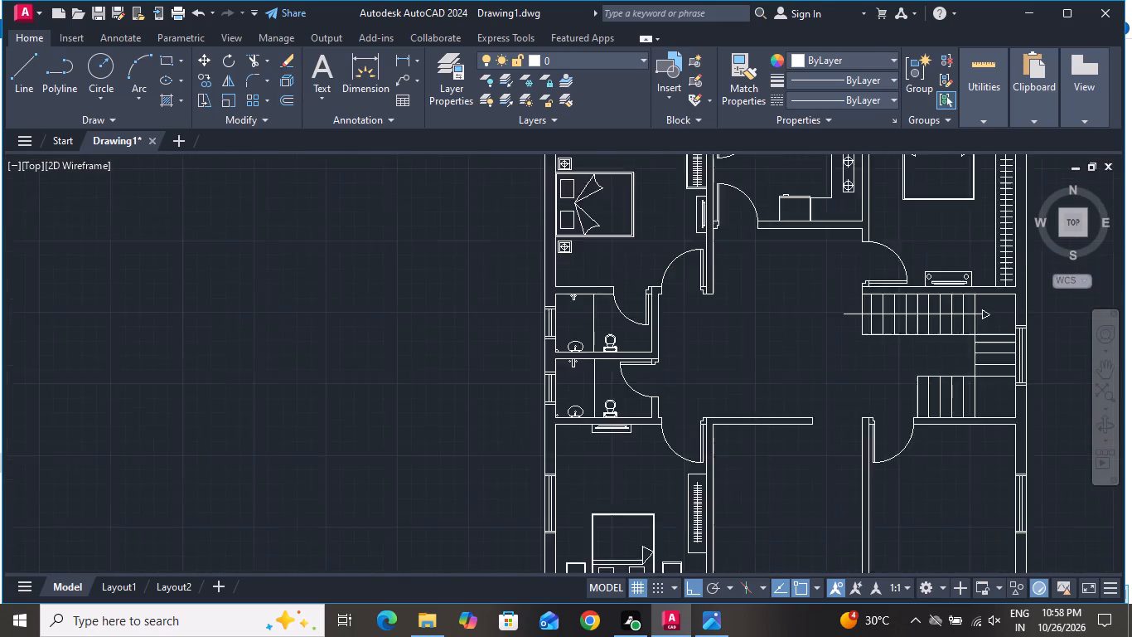
pyautogui.scroll(-1, 601, 416)
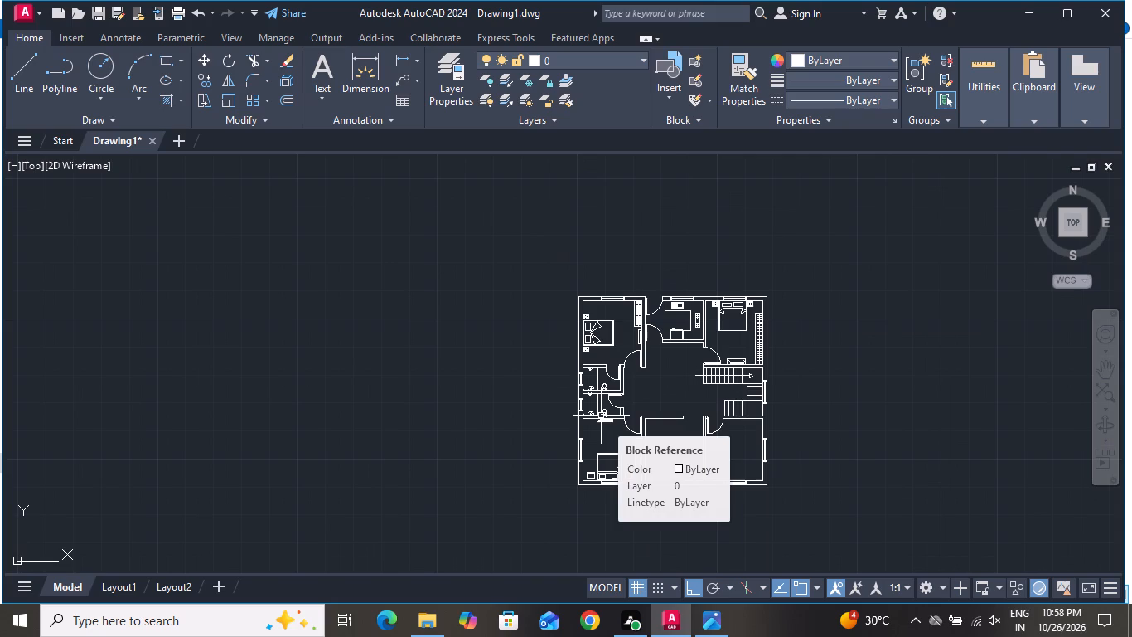
pyautogui.scroll(2, 636, 323)
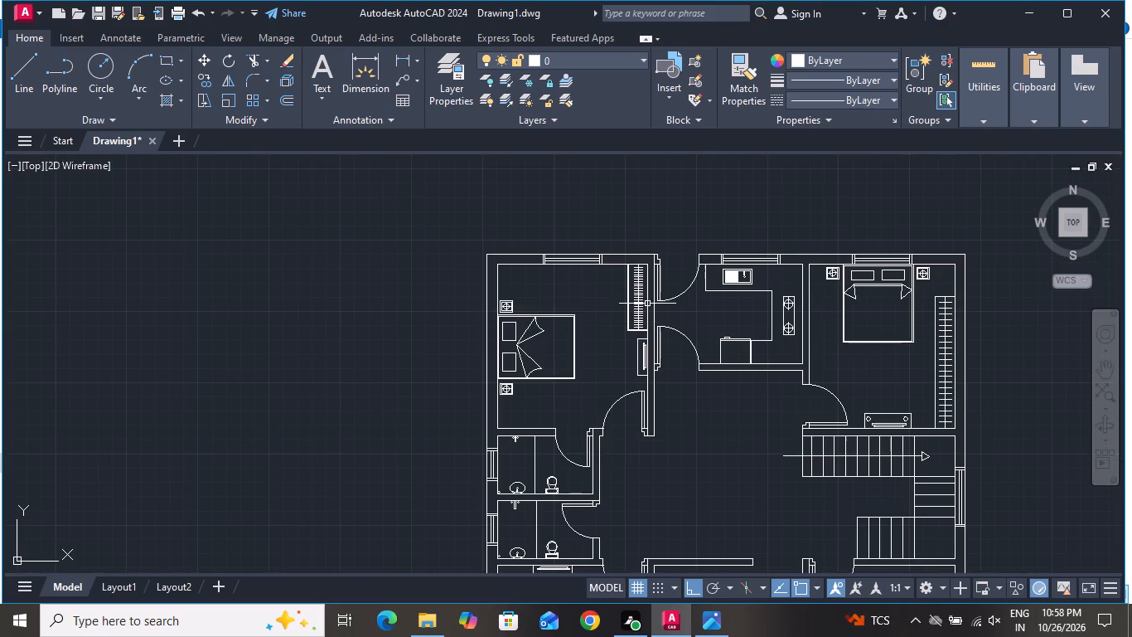
pyautogui.scroll(2, 651, 302)
pyautogui.scroll(1, 764, 239)
pyautogui.click(790, 213)
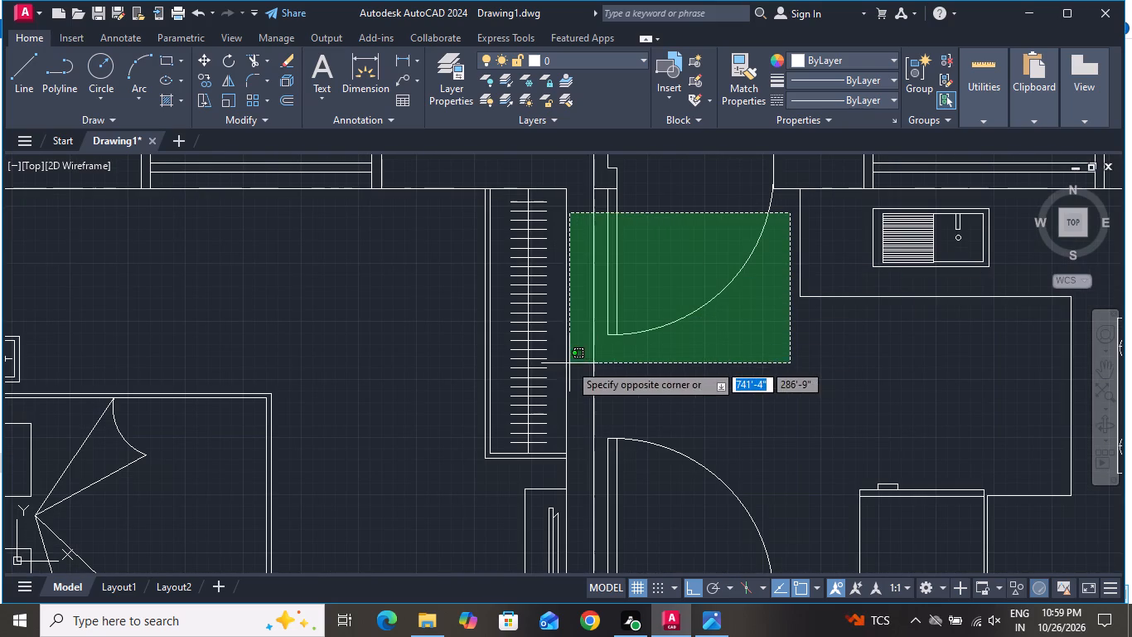
pyautogui.click(606, 350)
pyautogui.scroll(-2, 625, 331)
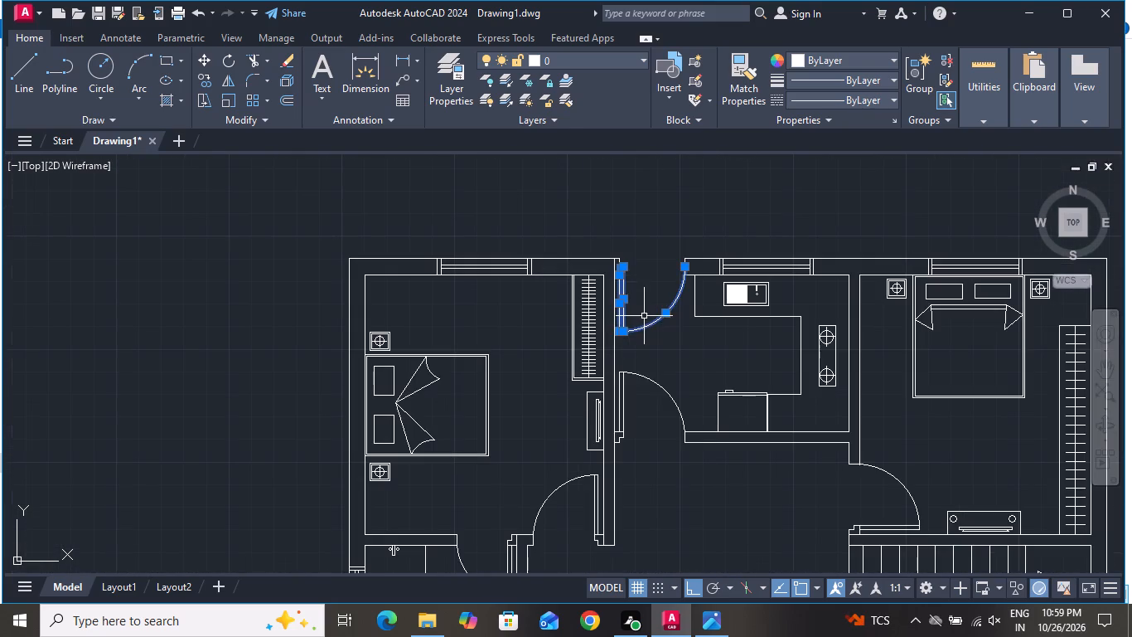
pyautogui.scroll(-2, 728, 318)
pyautogui.scroll(3, 824, 432)
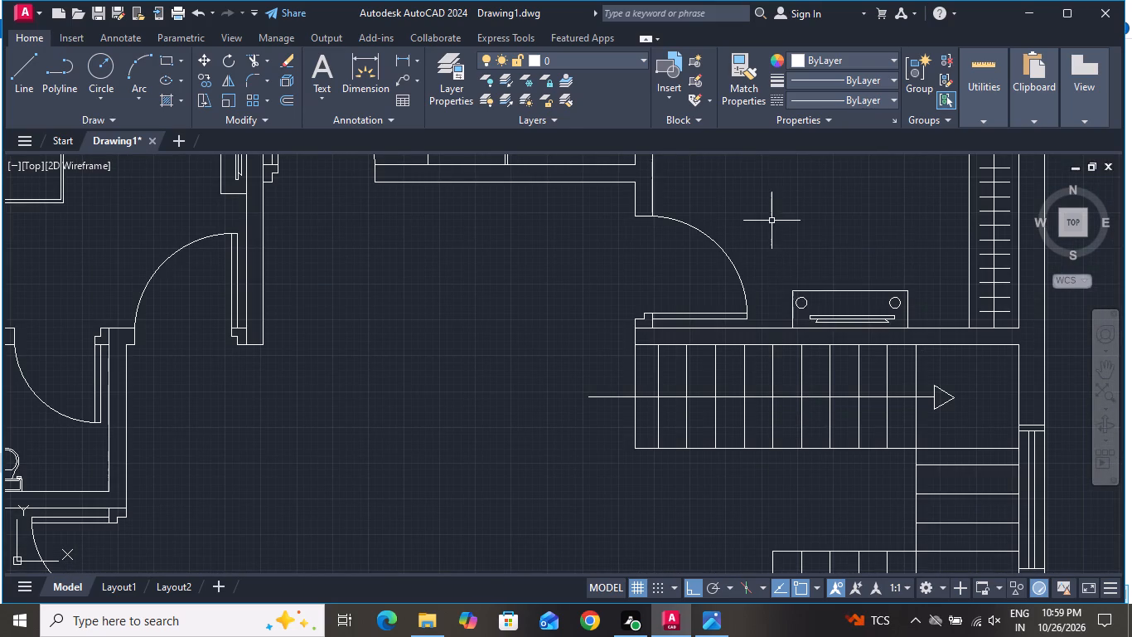
pyautogui.click(772, 221)
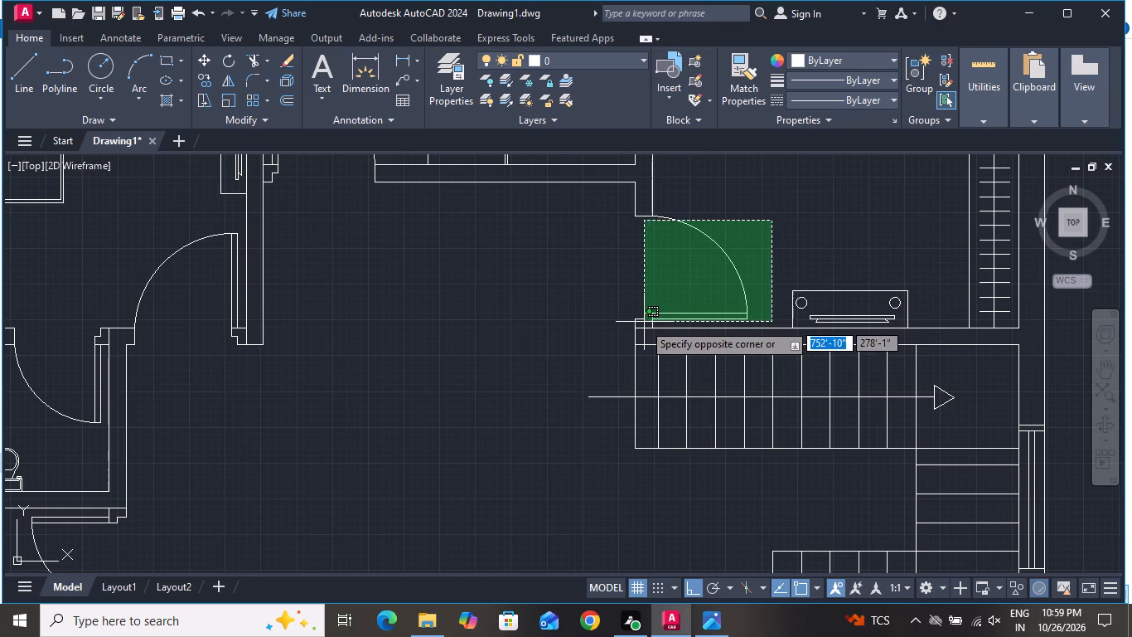
pyautogui.click(640, 321)
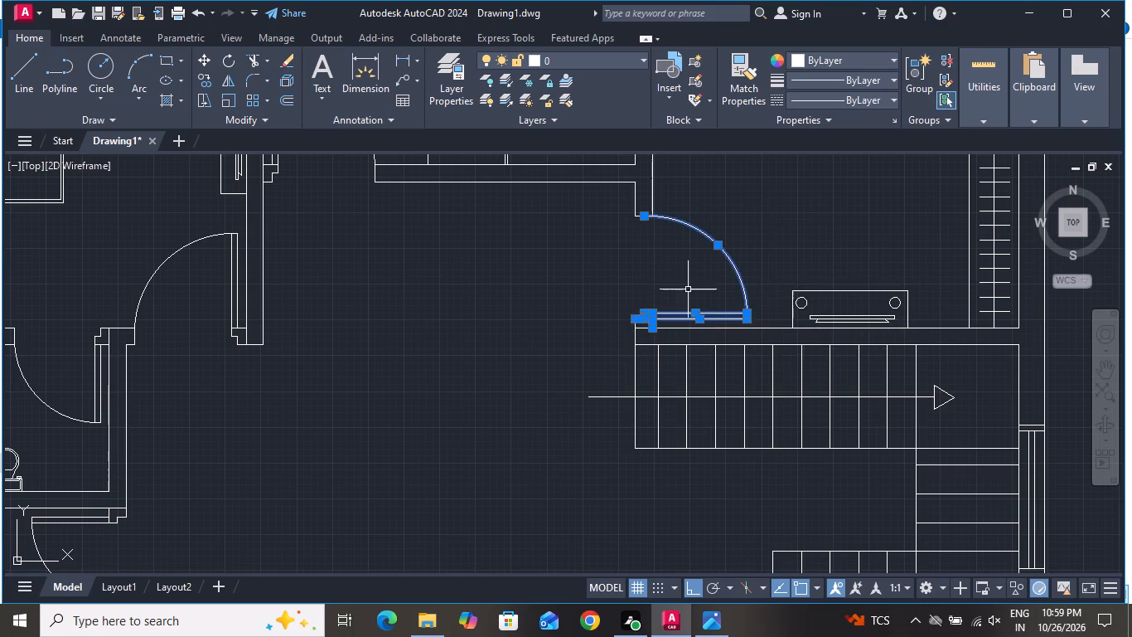
pyautogui.scroll(-2, 699, 284)
pyautogui.scroll(3, 711, 479)
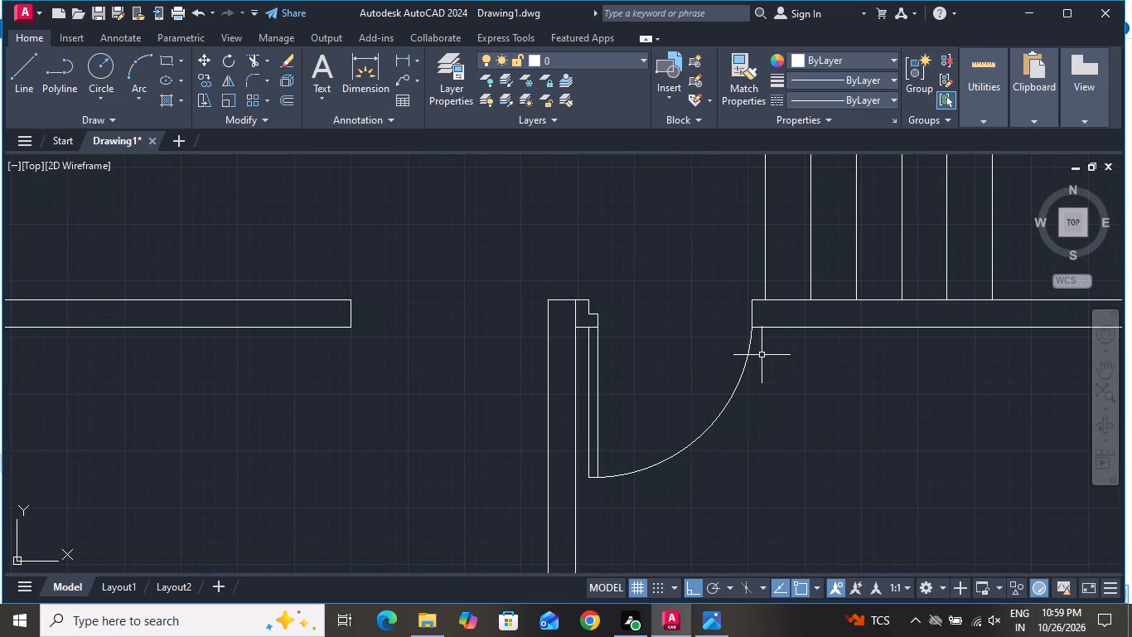
pyautogui.click(765, 353)
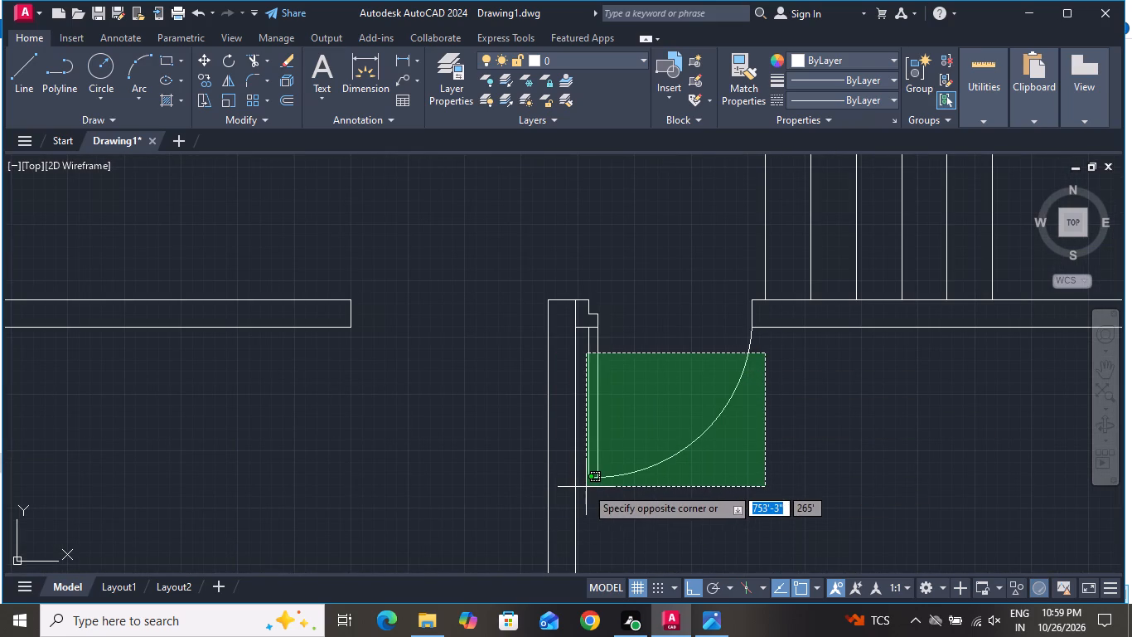
pyautogui.click(586, 487)
pyautogui.scroll(-3, 660, 327)
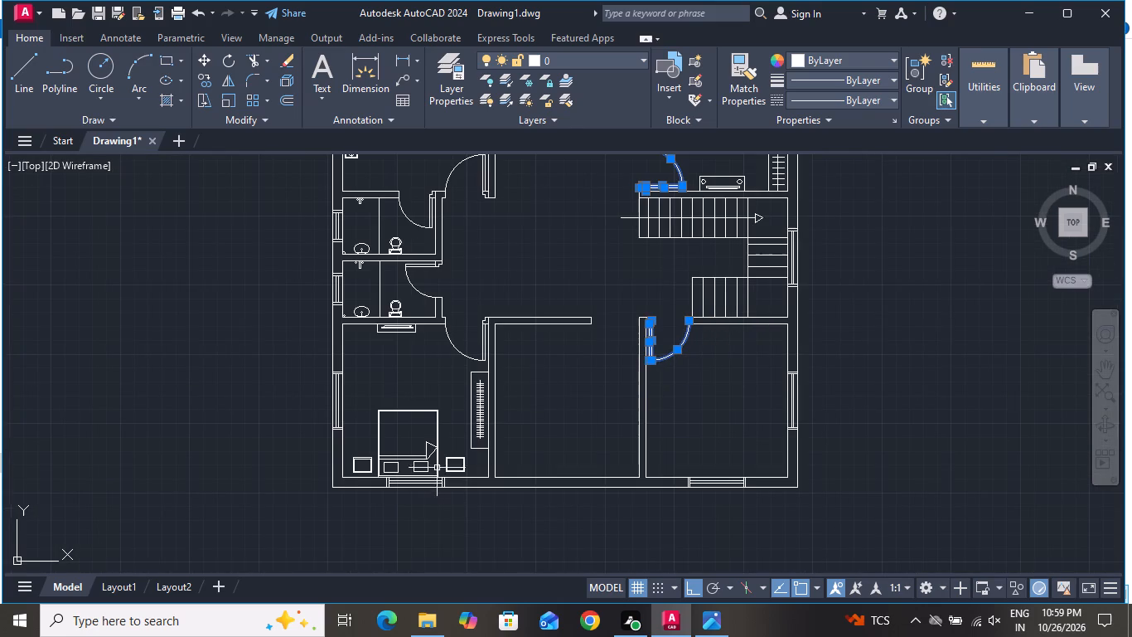
pyautogui.scroll(3, 466, 313)
pyautogui.scroll(1, 527, 371)
pyautogui.click(548, 367)
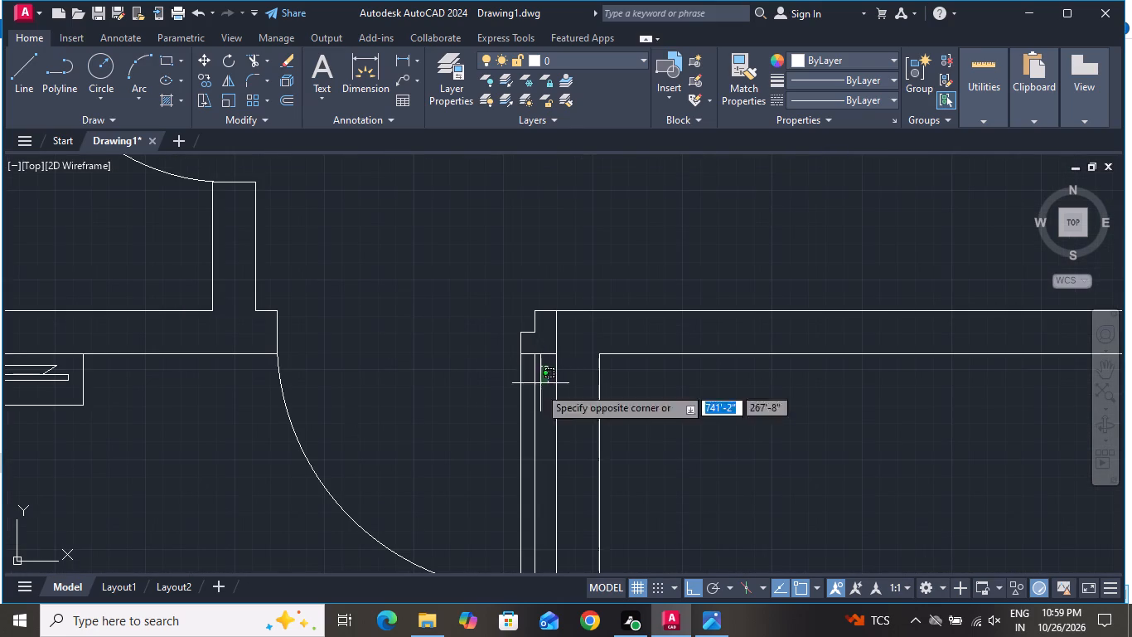
pyautogui.scroll(-2, 281, 497)
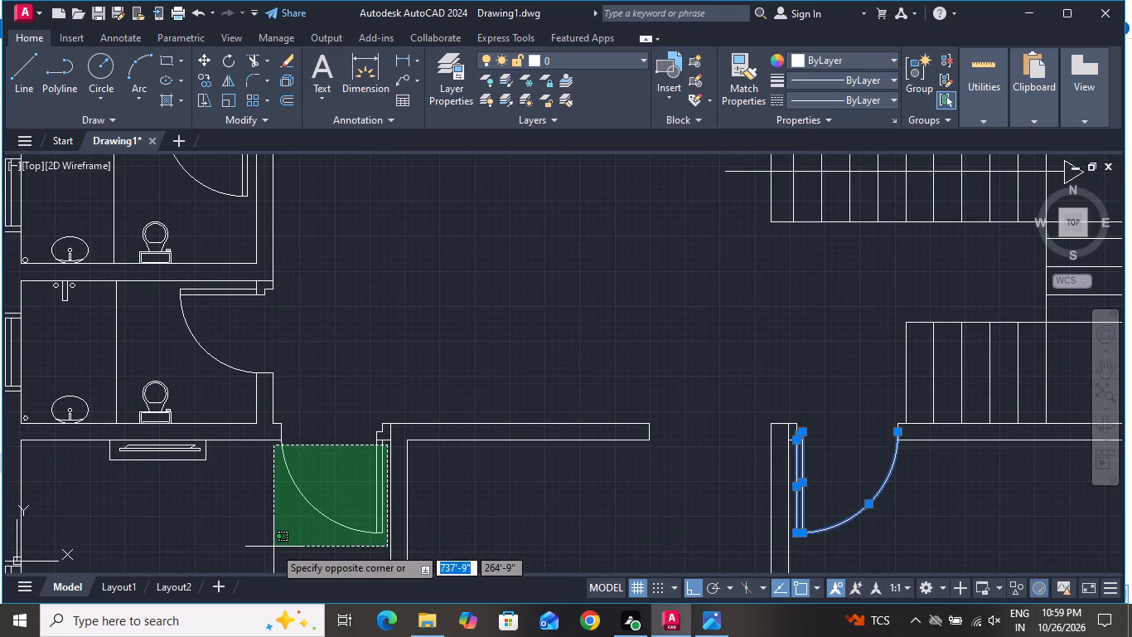
pyautogui.click(273, 547)
pyautogui.scroll(1, 222, 282)
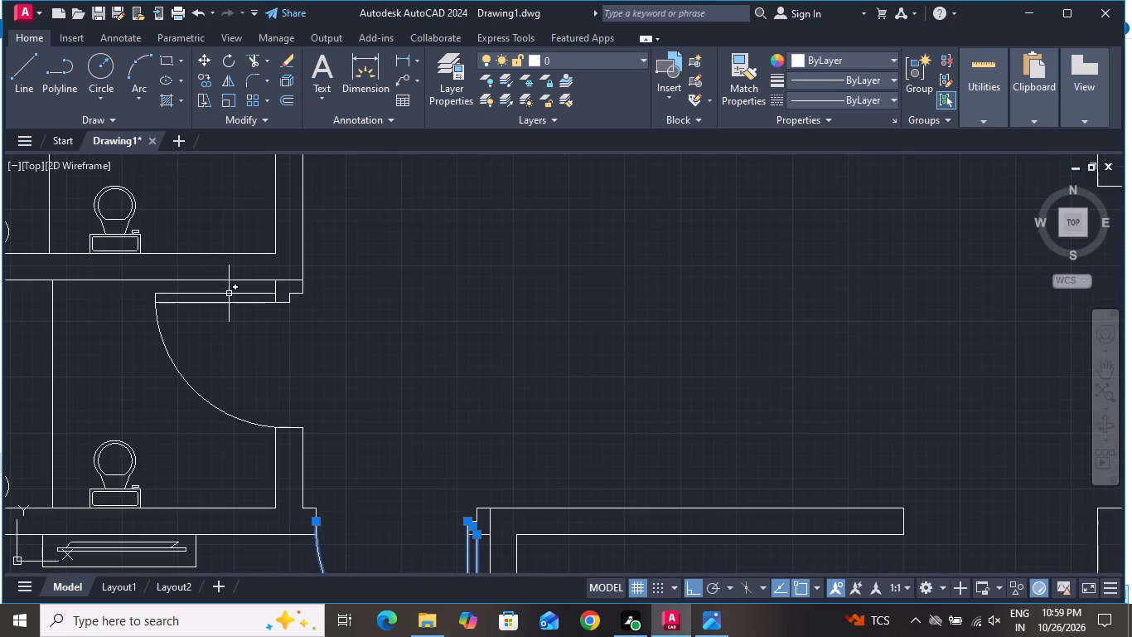
pyautogui.click(250, 287)
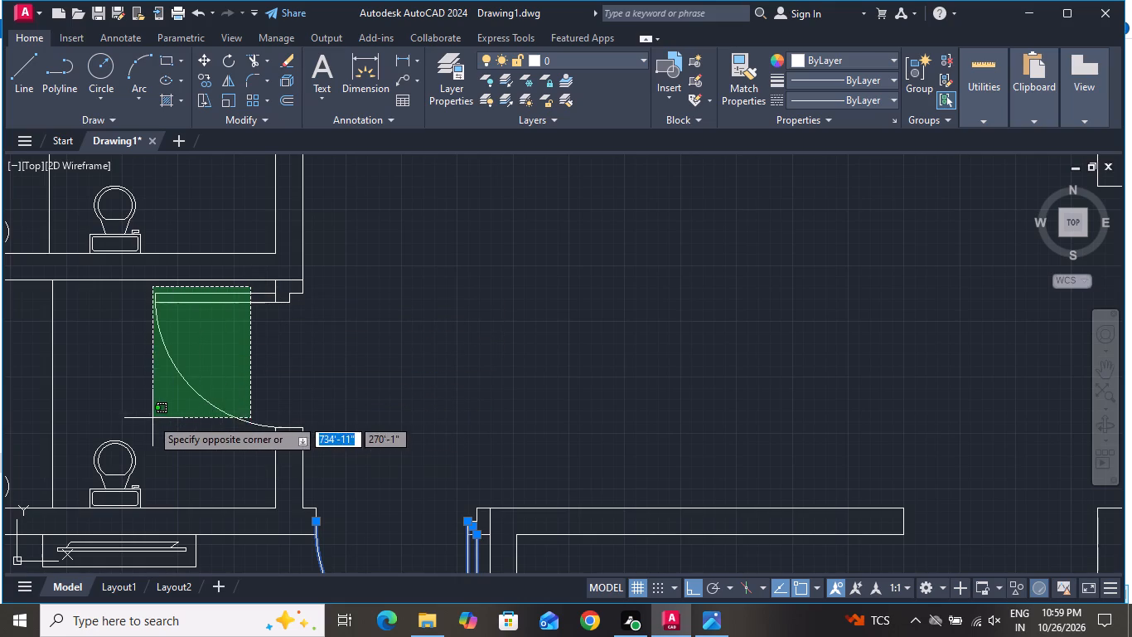
pyautogui.click(133, 409)
pyautogui.scroll(-1, 322, 333)
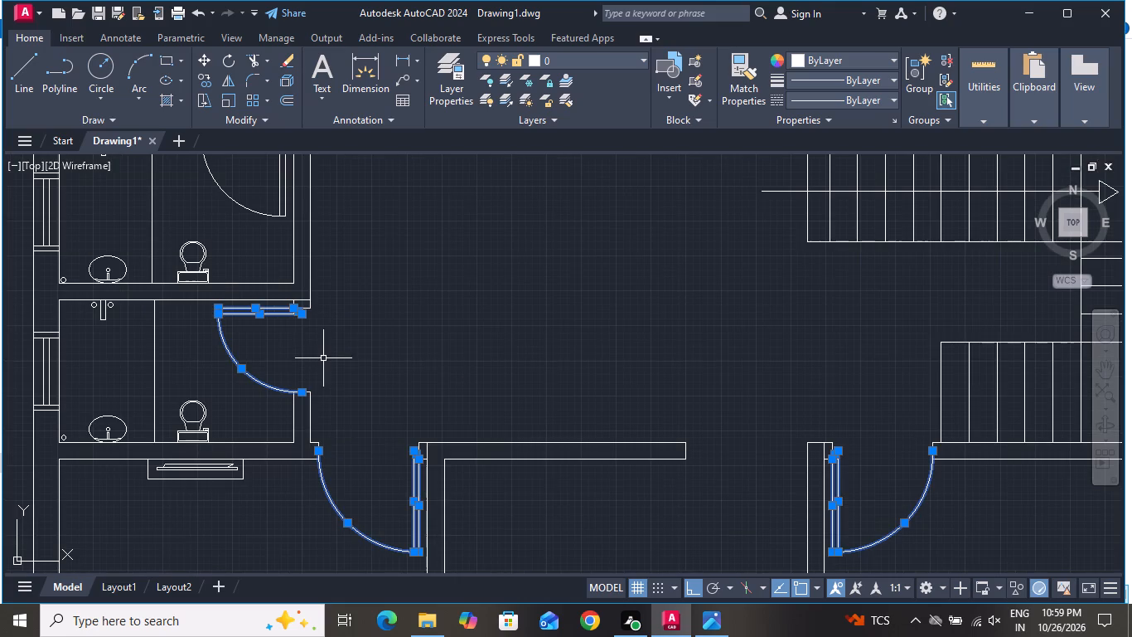
pyautogui.scroll(3, 269, 299)
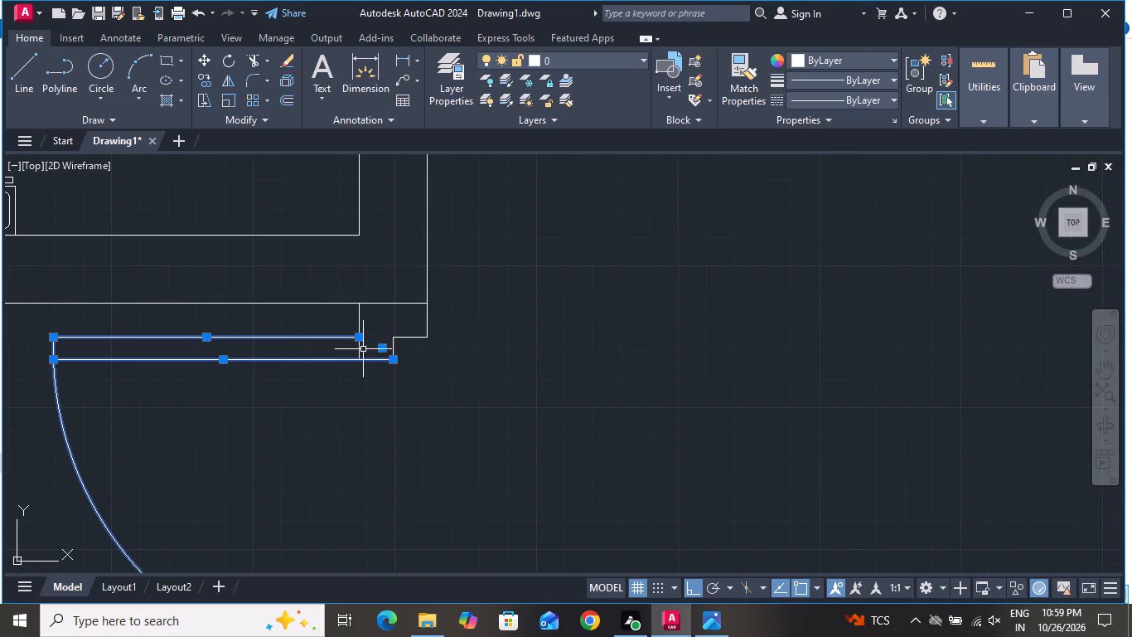
pyautogui.click(363, 349)
pyautogui.click(348, 348)
pyautogui.scroll(-4, 356, 489)
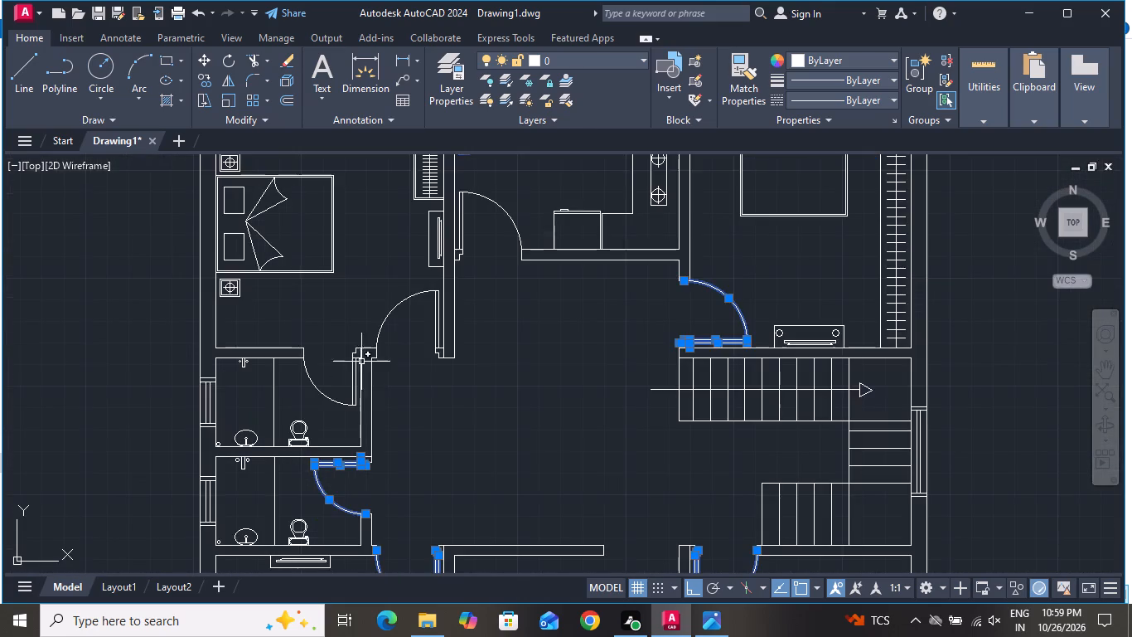
pyautogui.scroll(3, 360, 356)
pyautogui.click(349, 364)
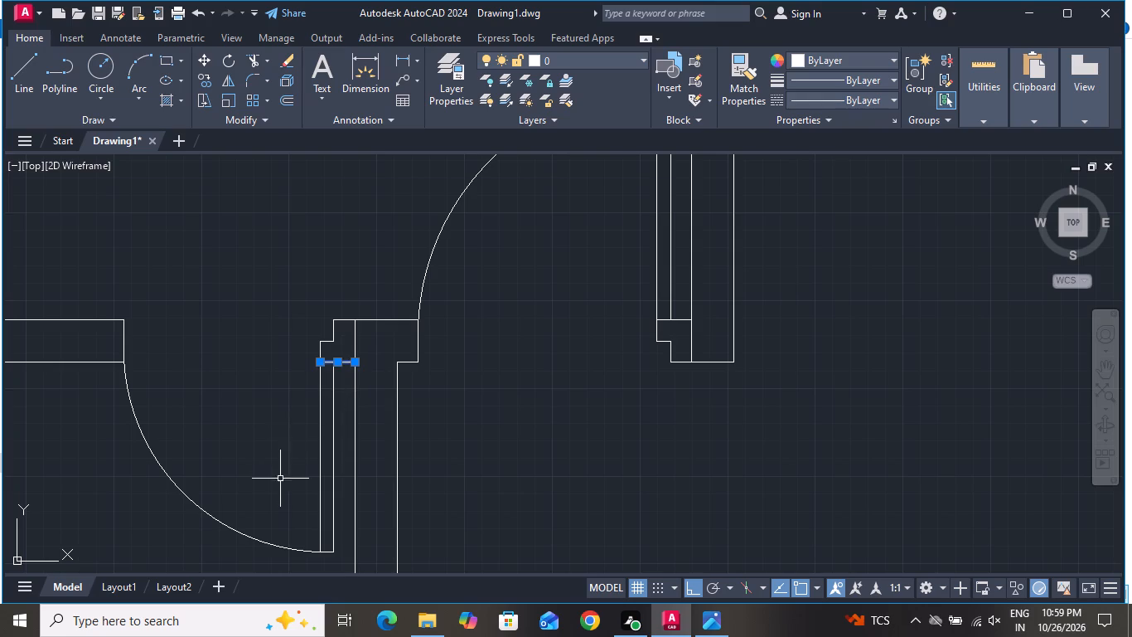
pyautogui.click(347, 374)
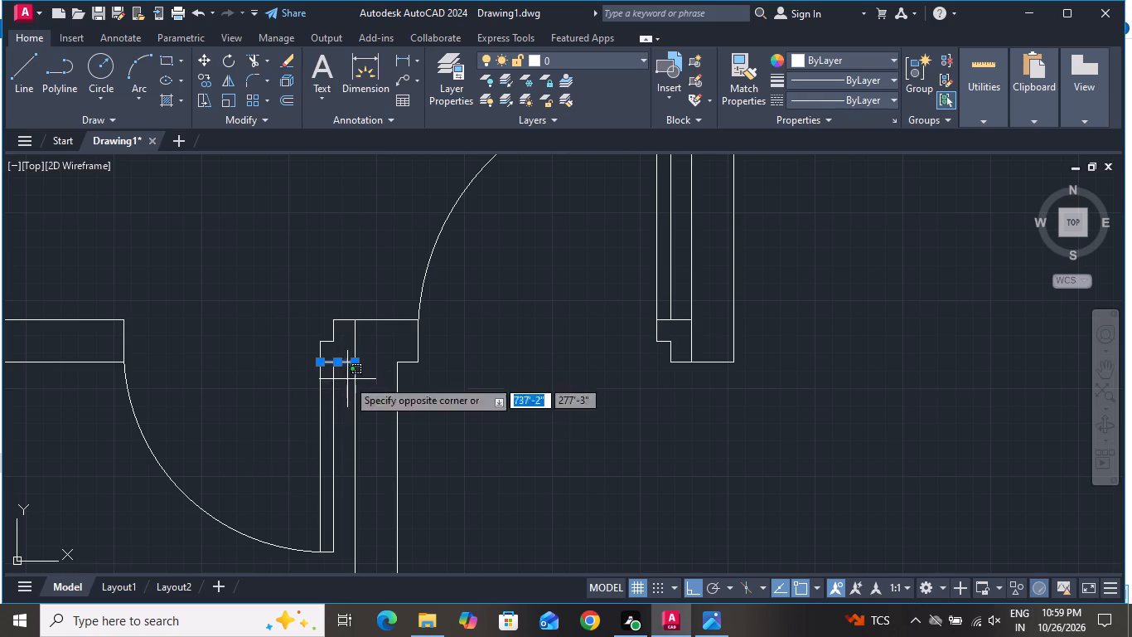
pyautogui.click(111, 545)
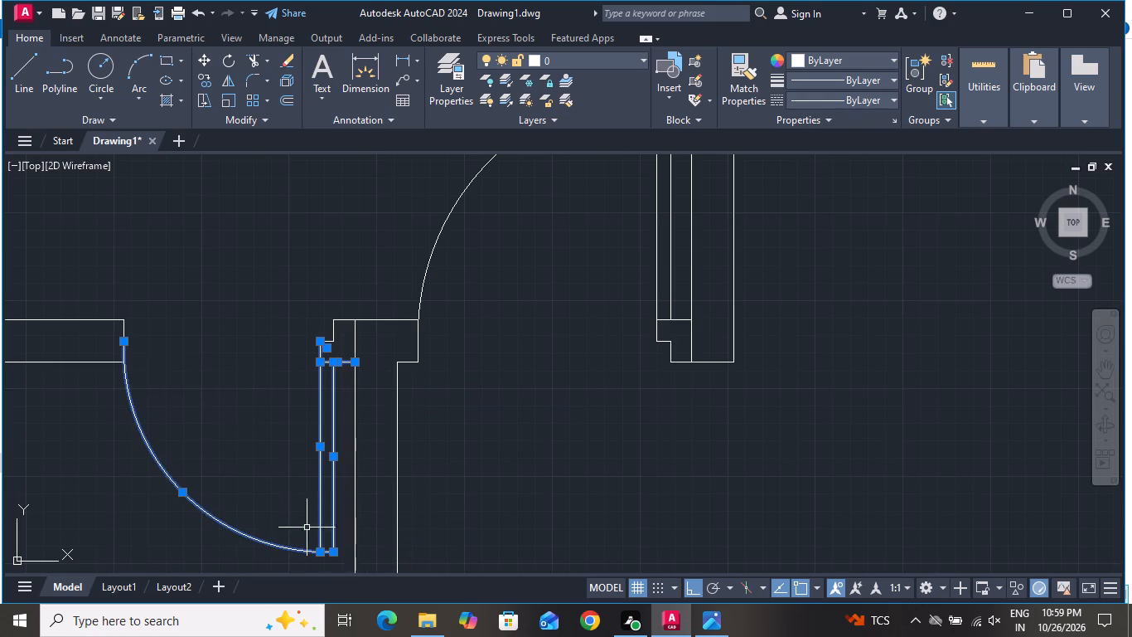
pyautogui.scroll(3, 322, 536)
pyautogui.scroll(-2, 361, 478)
pyautogui.scroll(3, 351, 537)
pyautogui.scroll(-3, 351, 537)
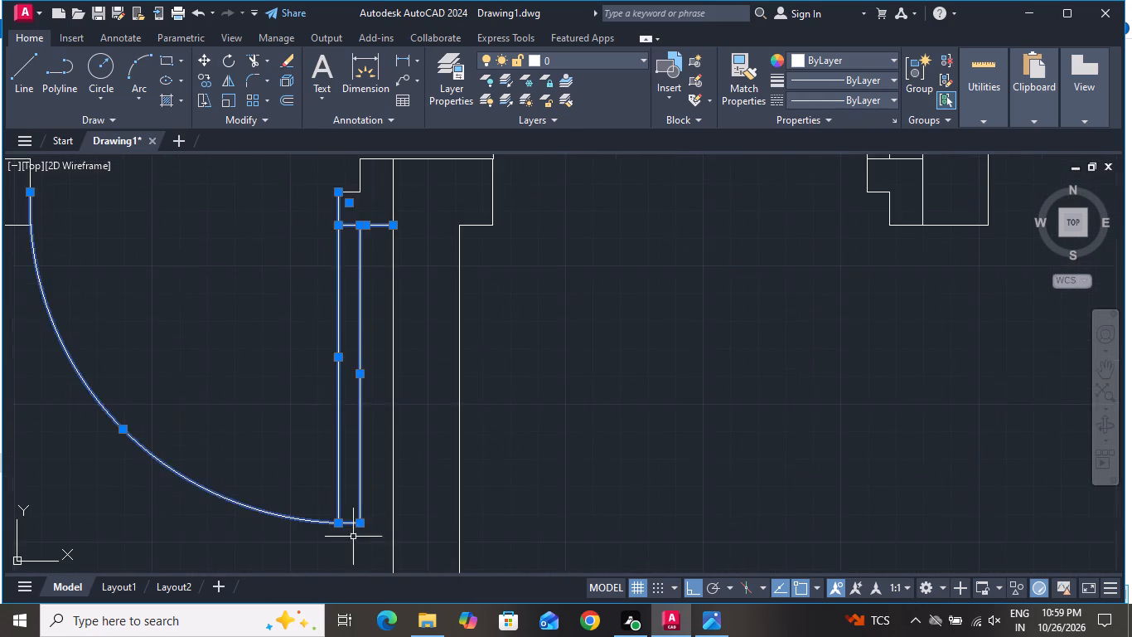
pyautogui.scroll(-1, 353, 516)
pyautogui.scroll(-2, 461, 365)
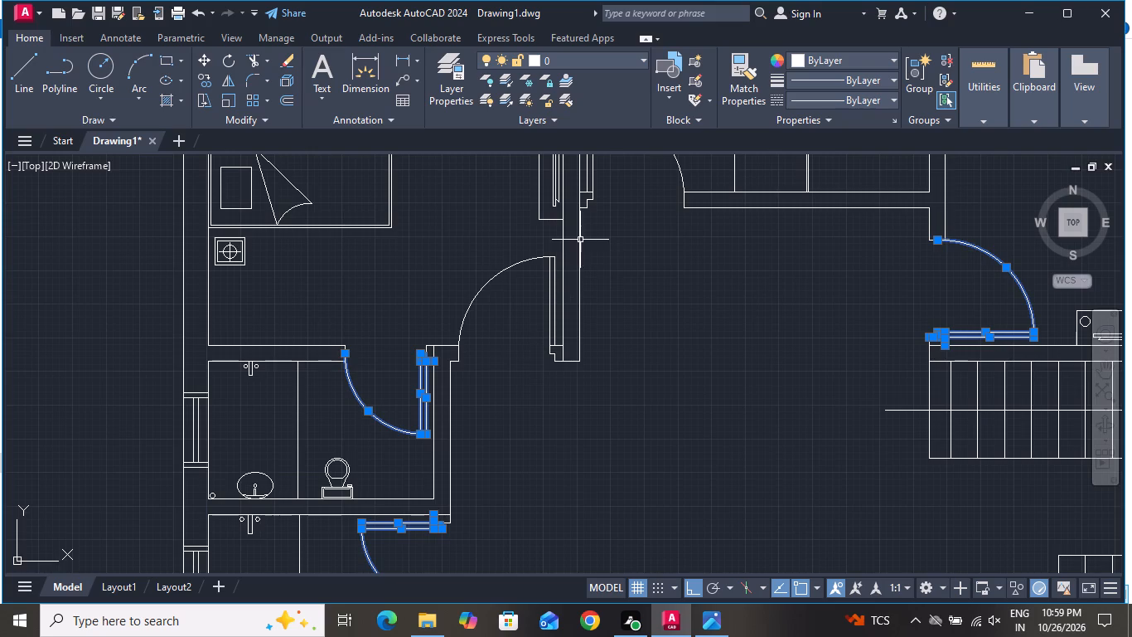
pyautogui.scroll(2, 561, 241)
pyautogui.moveTo(553, 254); pyautogui.dragTo(553, 261)
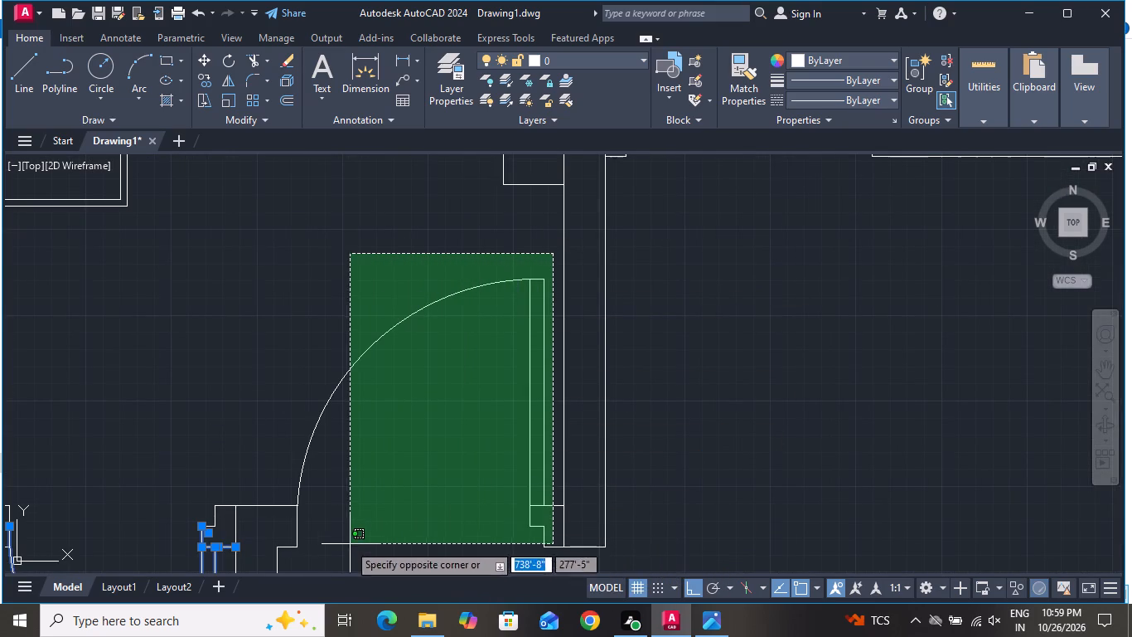
pyautogui.click(301, 483)
pyautogui.scroll(-3, 359, 493)
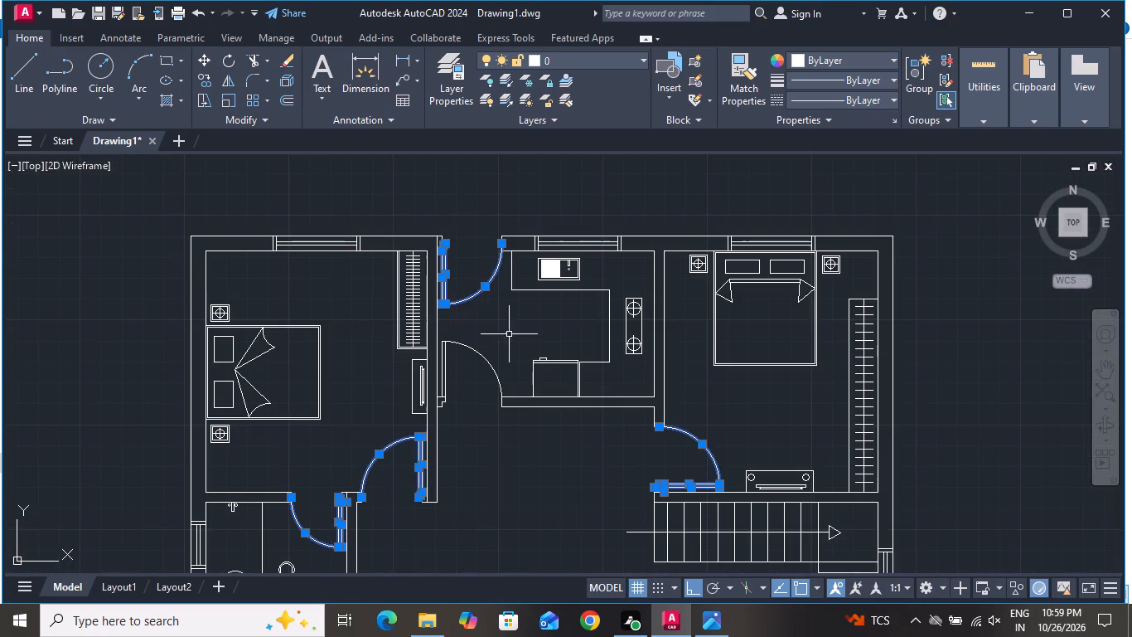
pyautogui.scroll(2, 509, 334)
pyautogui.click(520, 357)
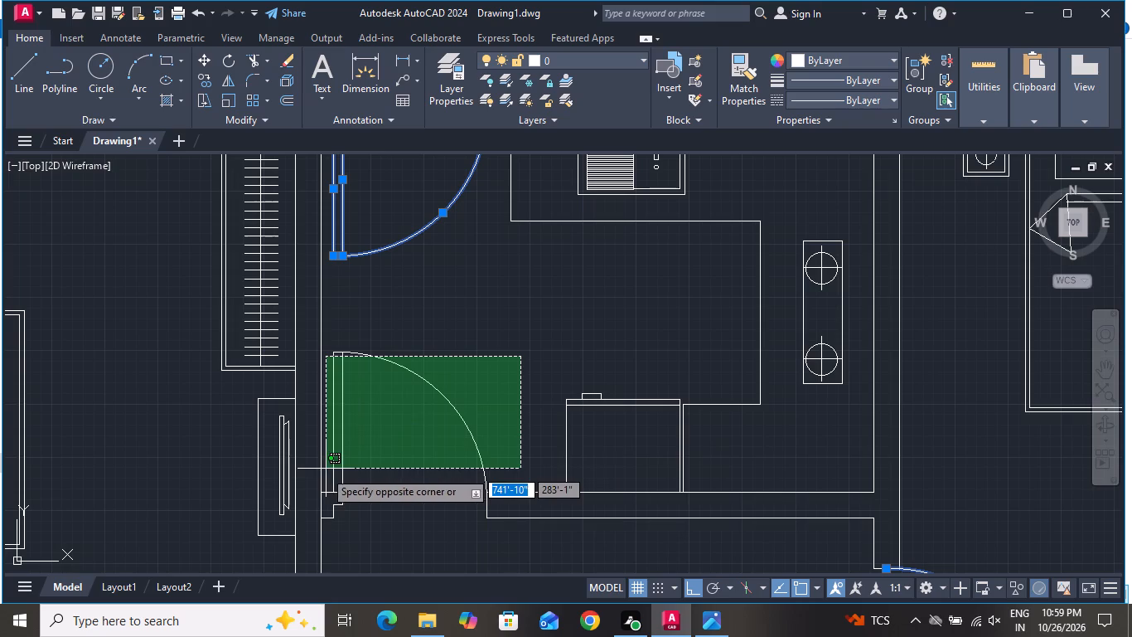
pyautogui.click(329, 480)
pyautogui.scroll(-3, 414, 431)
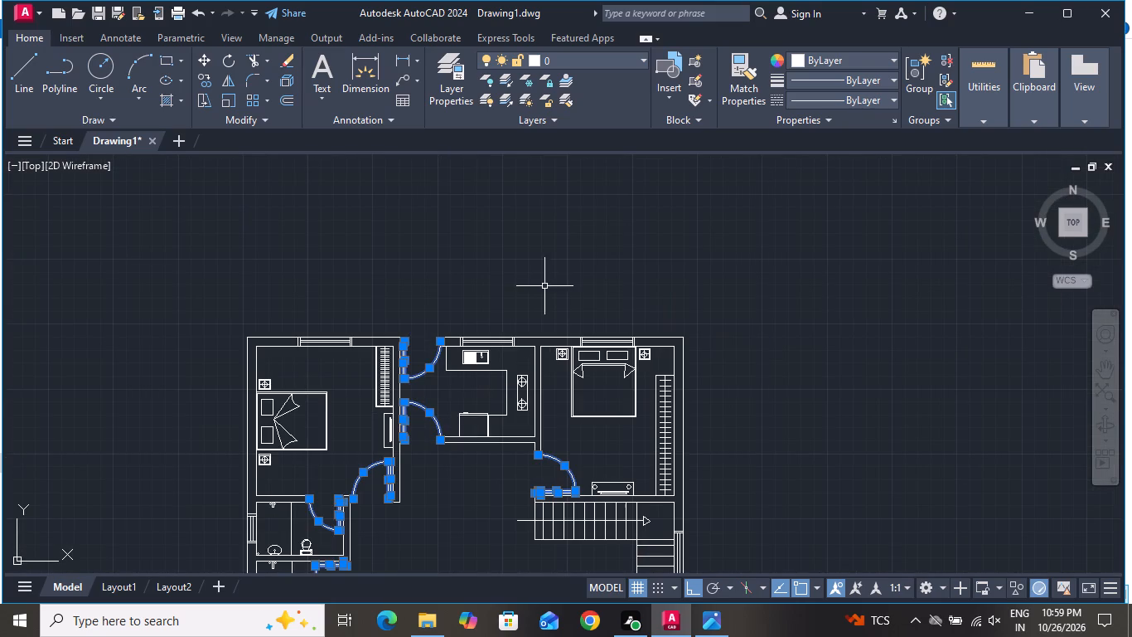
pyautogui.click(843, 60)
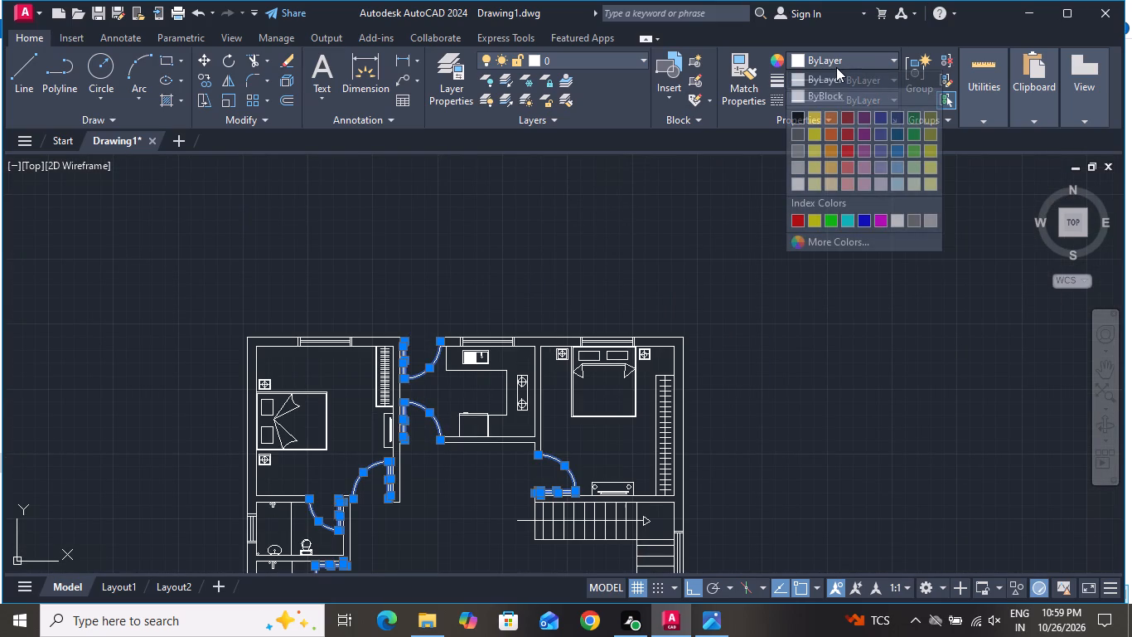
pyautogui.click(836, 153)
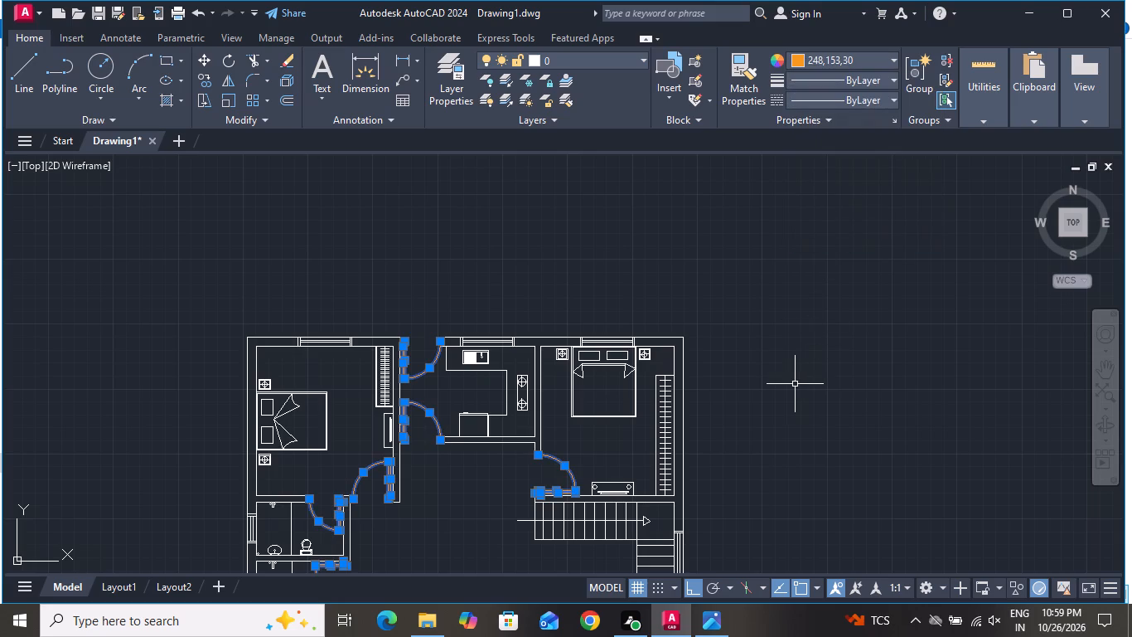
pyautogui.press('Escape')
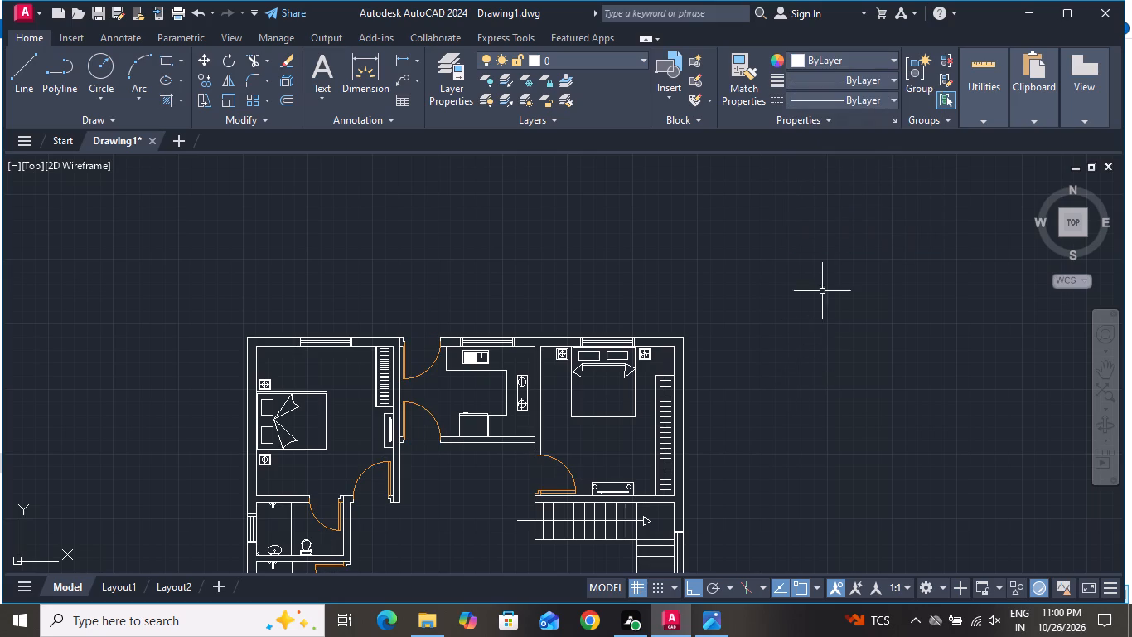
pyautogui.scroll(-2, 834, 315)
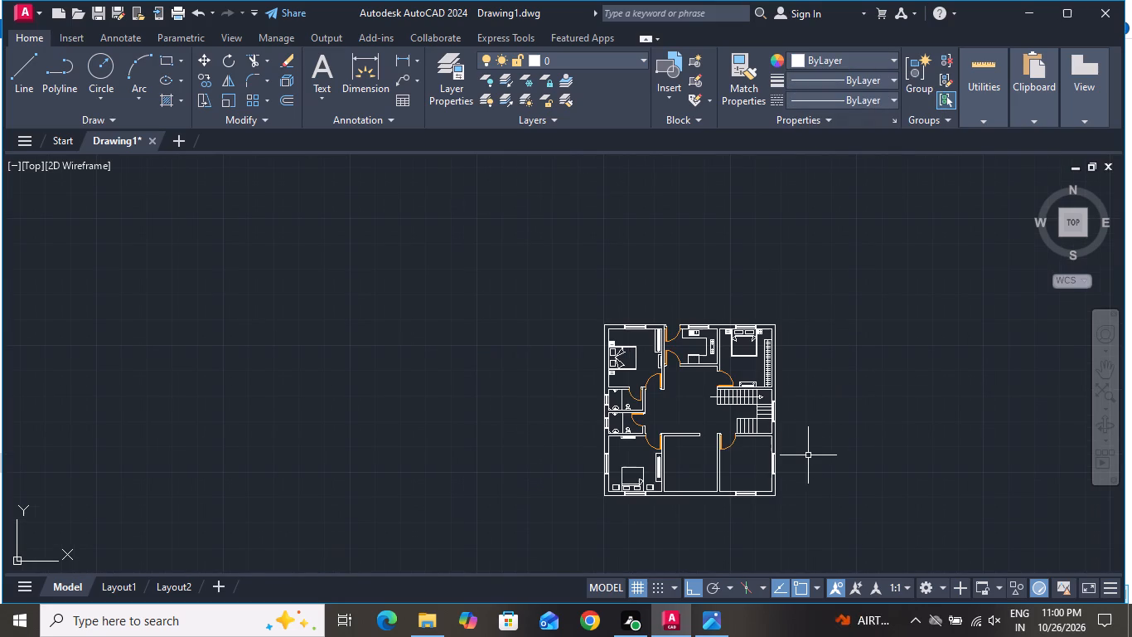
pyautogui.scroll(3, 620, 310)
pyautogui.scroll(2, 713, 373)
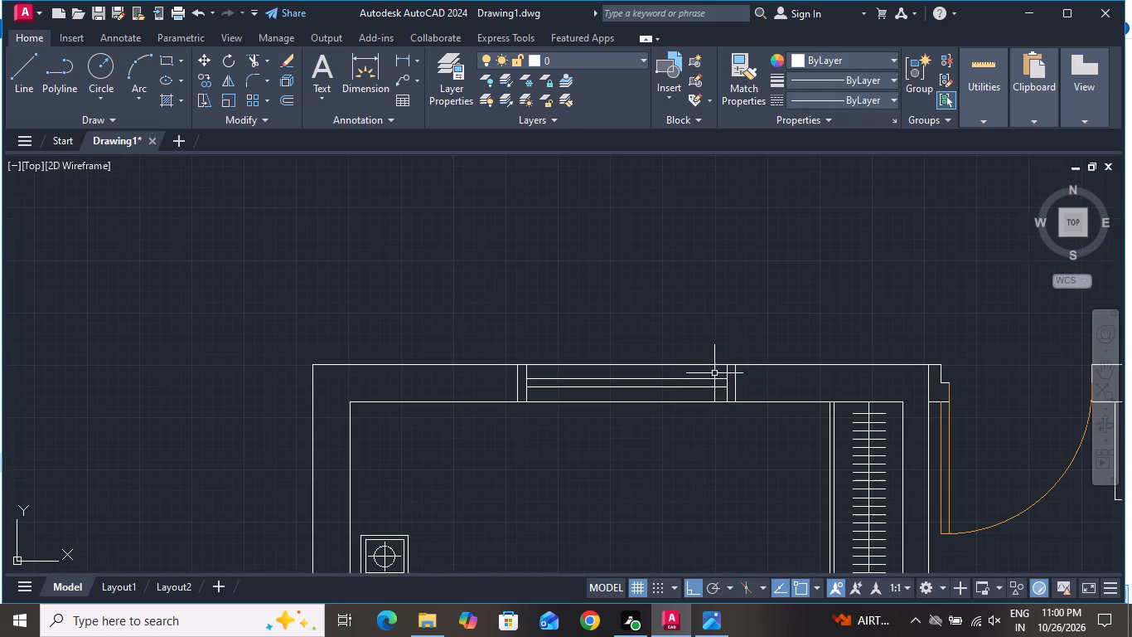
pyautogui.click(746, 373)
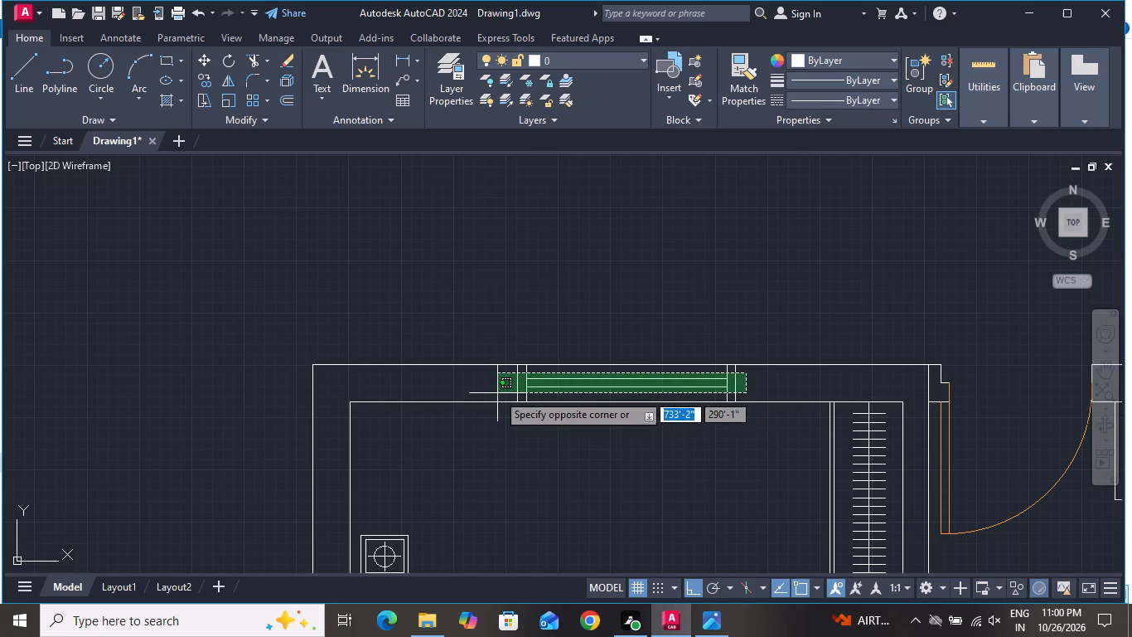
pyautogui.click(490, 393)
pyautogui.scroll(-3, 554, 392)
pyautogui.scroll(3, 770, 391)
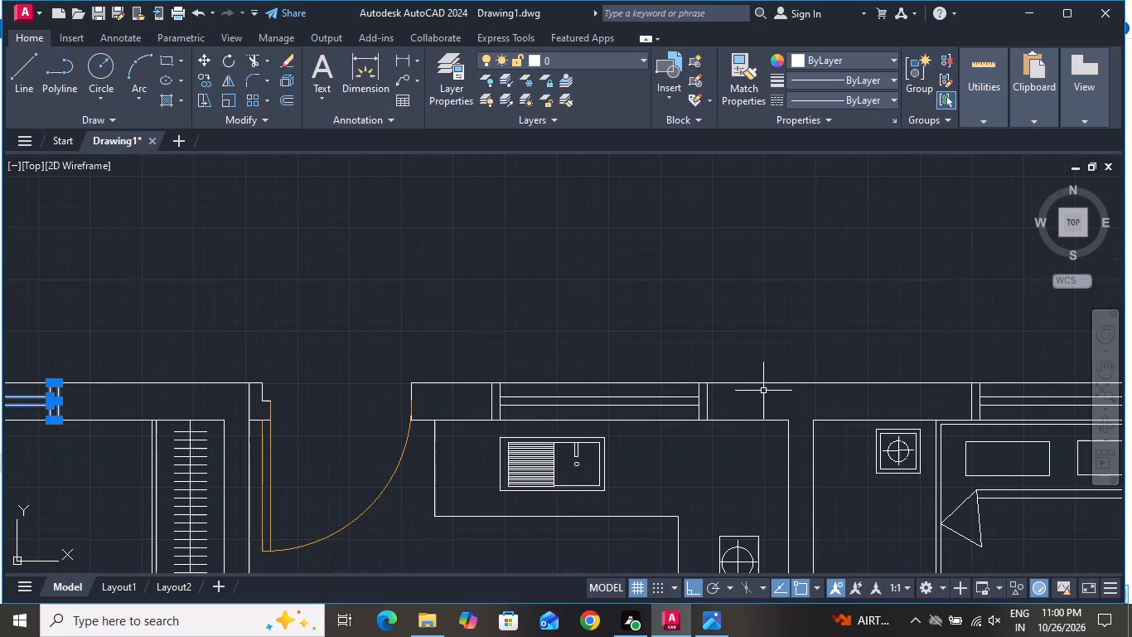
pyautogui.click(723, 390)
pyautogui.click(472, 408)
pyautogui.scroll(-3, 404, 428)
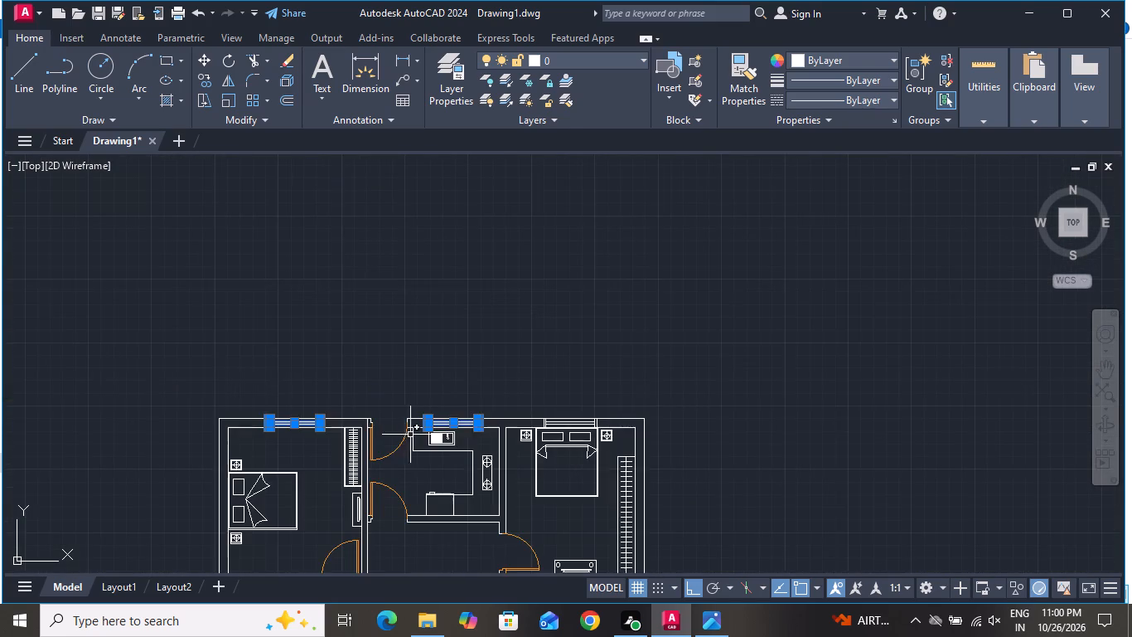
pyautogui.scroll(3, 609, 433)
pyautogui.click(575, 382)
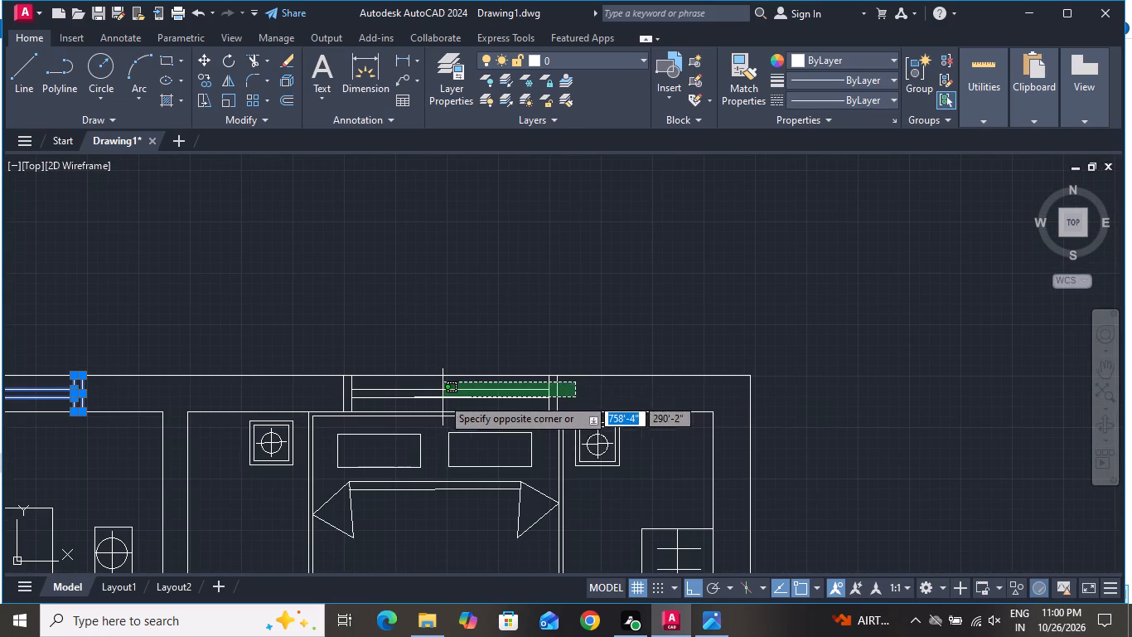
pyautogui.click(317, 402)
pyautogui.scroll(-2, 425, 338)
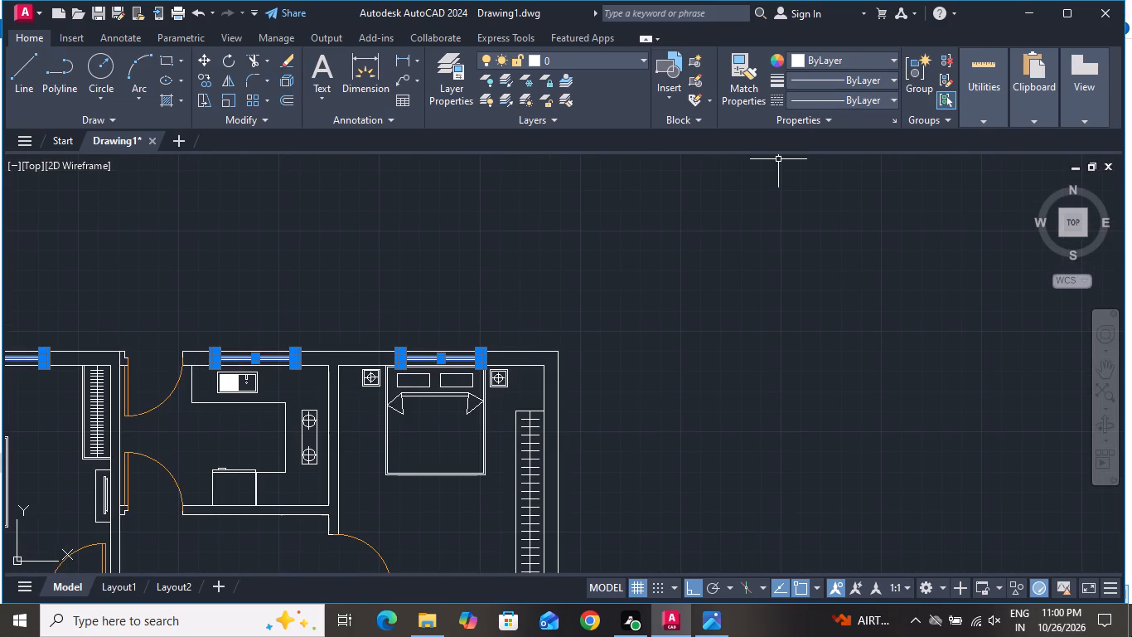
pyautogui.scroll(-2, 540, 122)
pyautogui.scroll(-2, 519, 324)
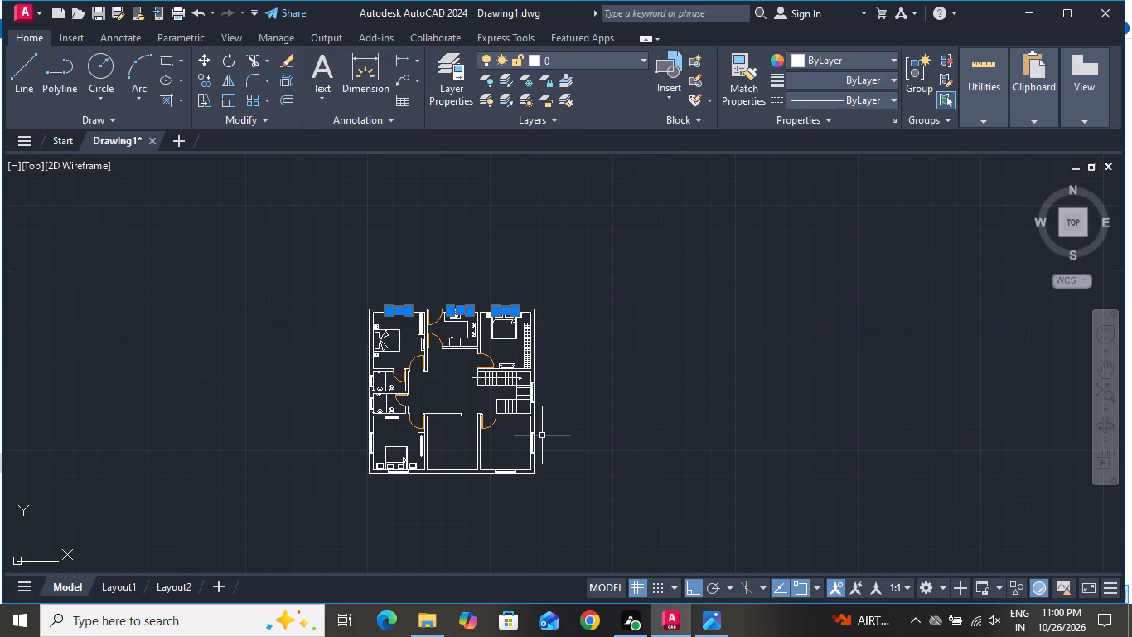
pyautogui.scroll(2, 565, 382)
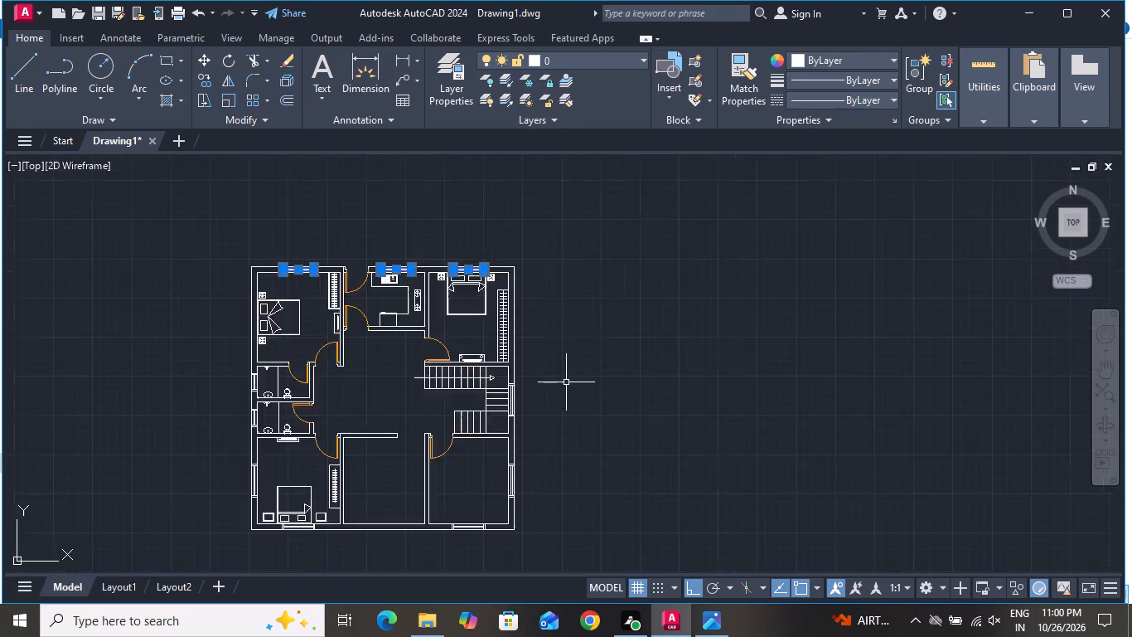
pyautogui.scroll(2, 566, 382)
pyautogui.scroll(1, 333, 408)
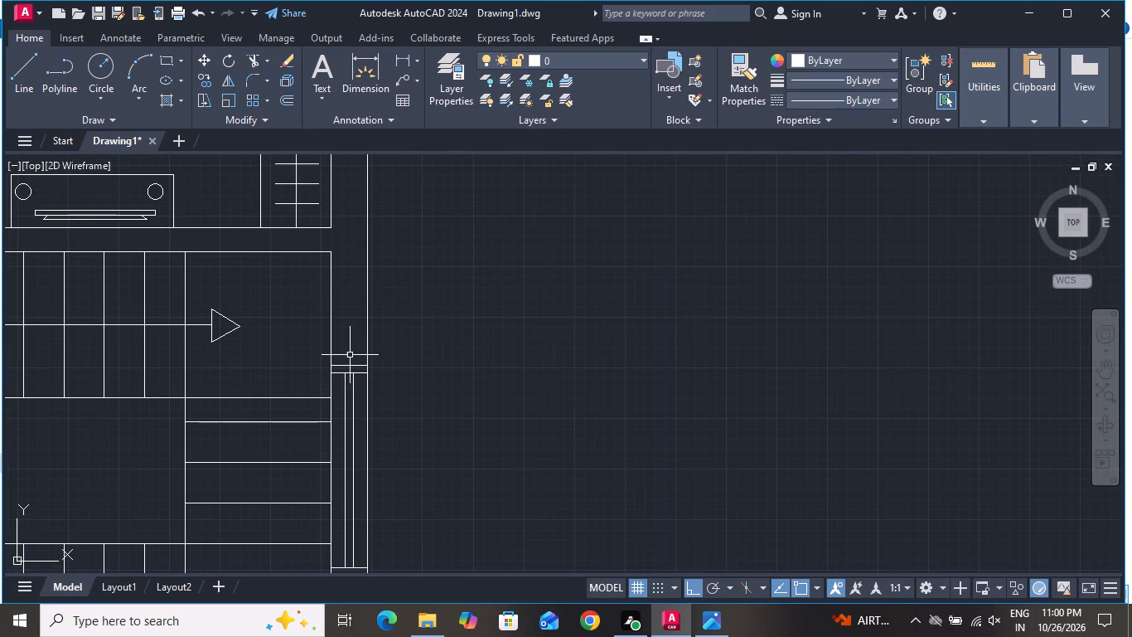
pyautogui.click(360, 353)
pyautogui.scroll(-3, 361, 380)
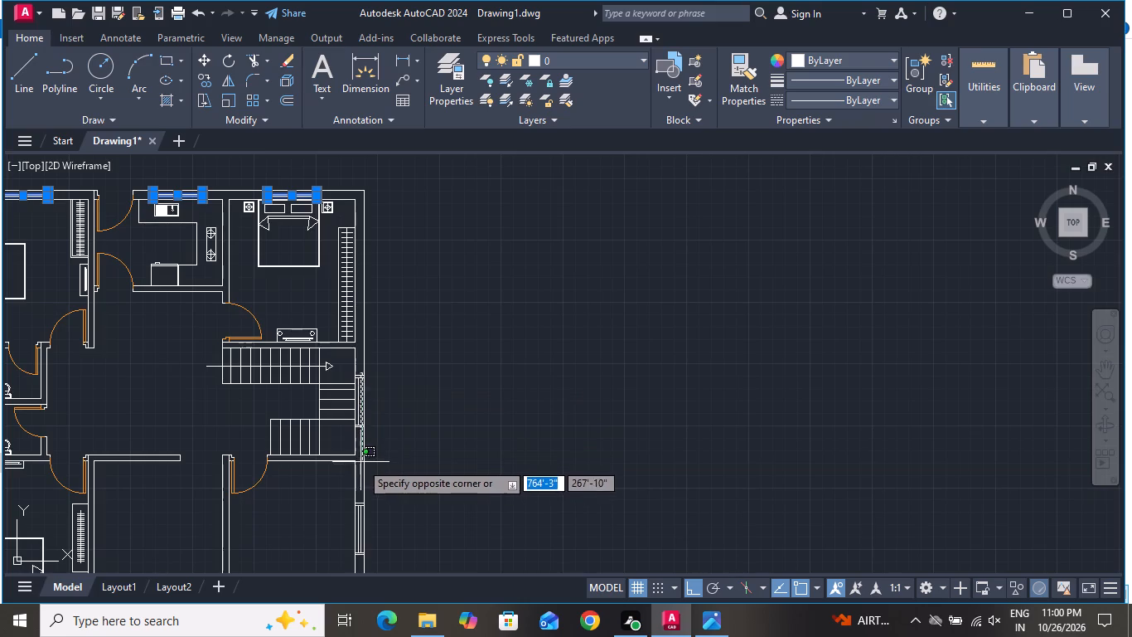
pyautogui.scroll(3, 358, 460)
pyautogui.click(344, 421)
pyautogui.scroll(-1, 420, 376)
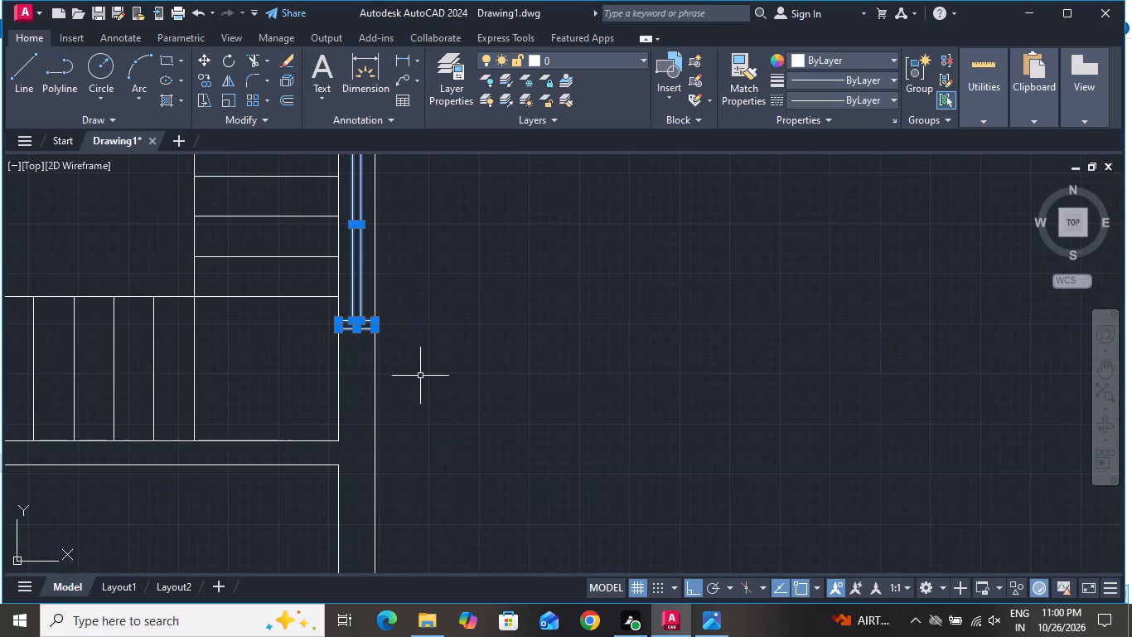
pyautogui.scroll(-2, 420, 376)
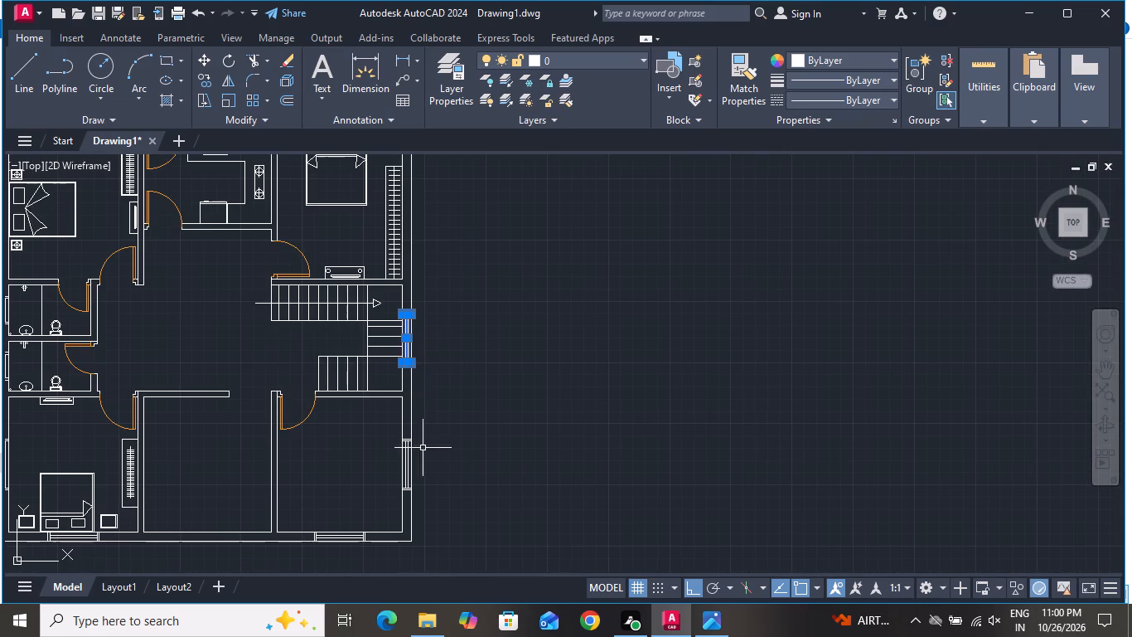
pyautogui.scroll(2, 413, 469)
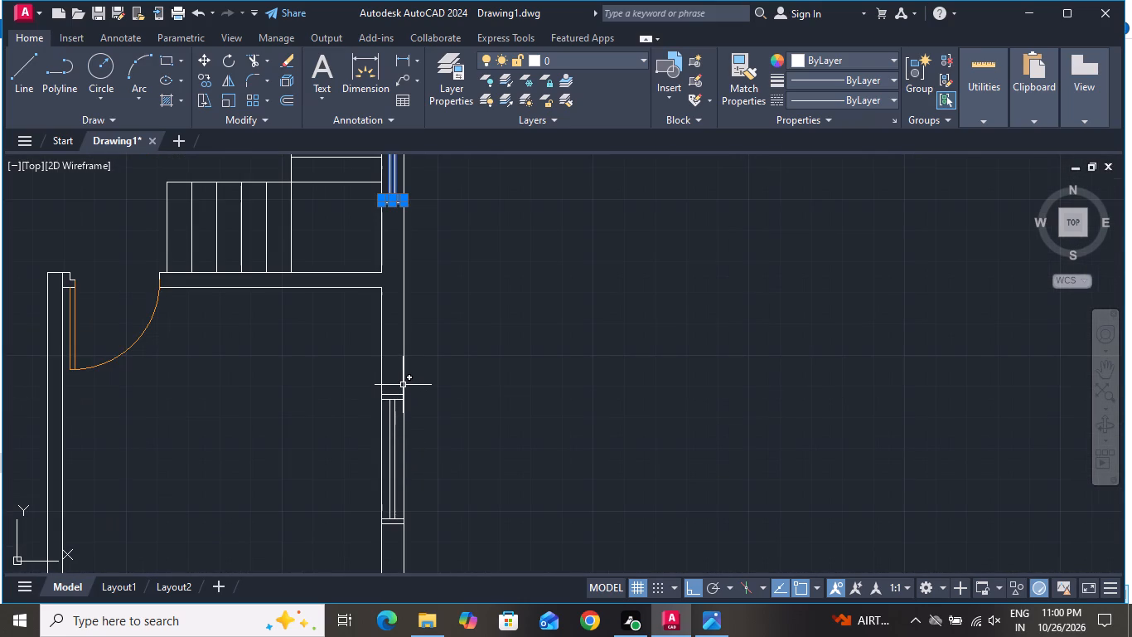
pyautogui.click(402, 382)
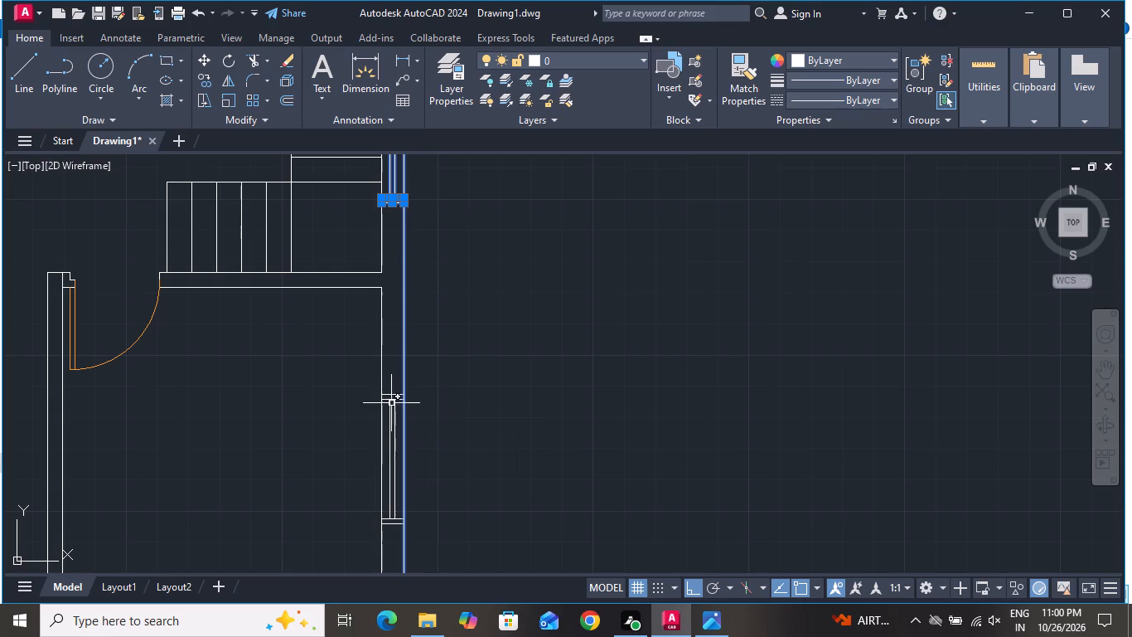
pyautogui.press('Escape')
# Select the windows of the south-east room, south-west bedroom and both bathrooms together, plus the window in the north-west bedroom's north wall.
pyautogui.scroll(-3, 476, 433)
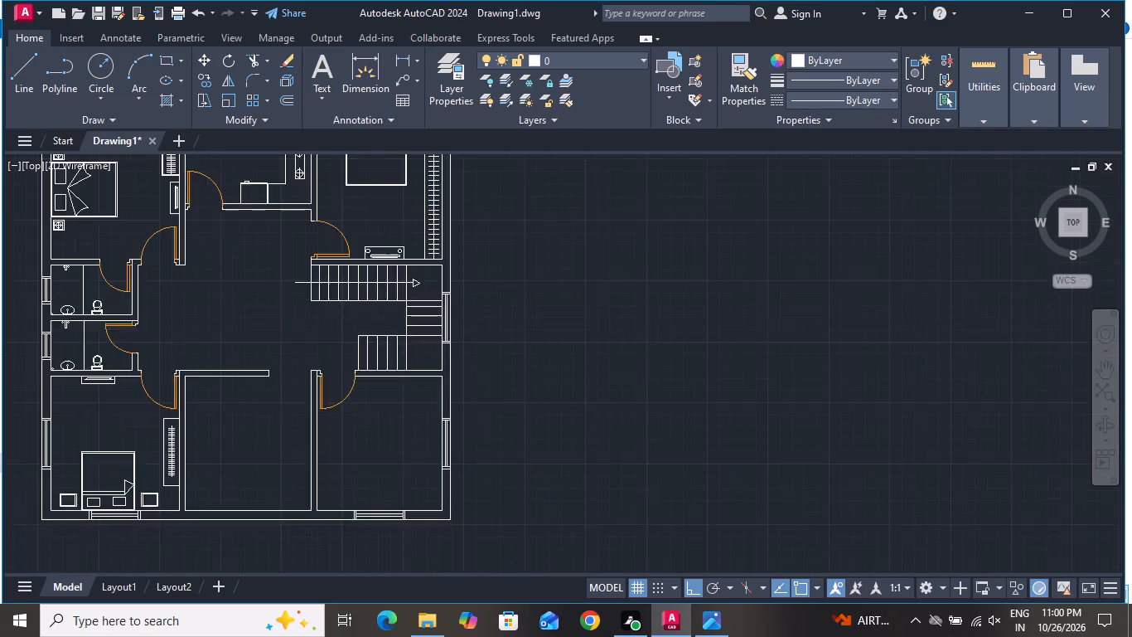
pyautogui.scroll(3, 468, 441)
pyautogui.scroll(2, 428, 520)
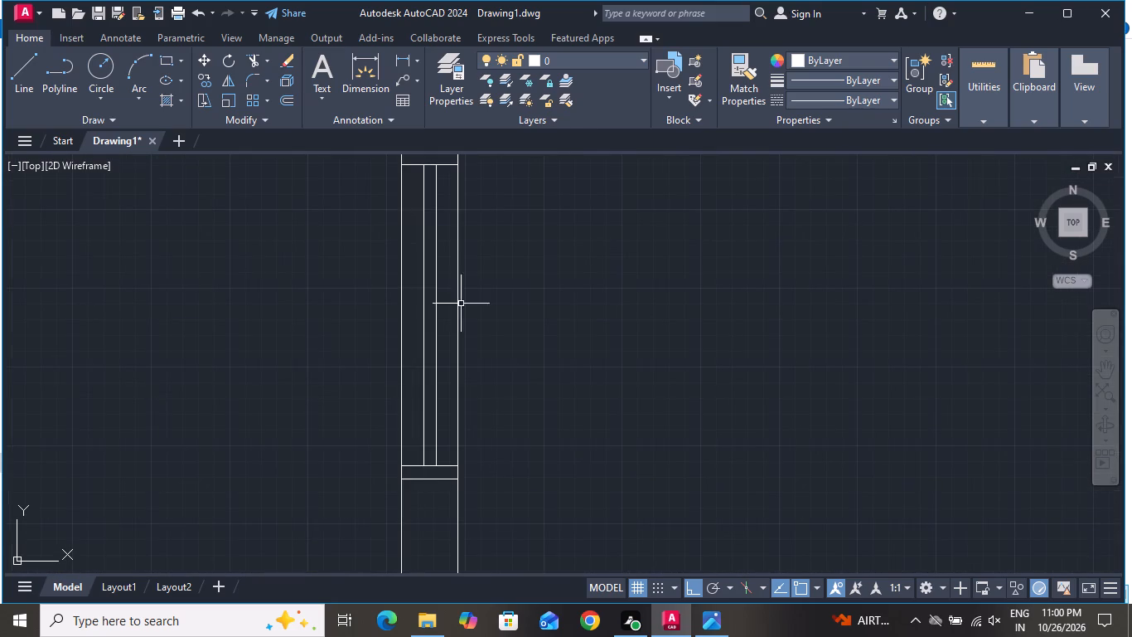
pyautogui.scroll(-2, 482, 313)
pyautogui.click(467, 242)
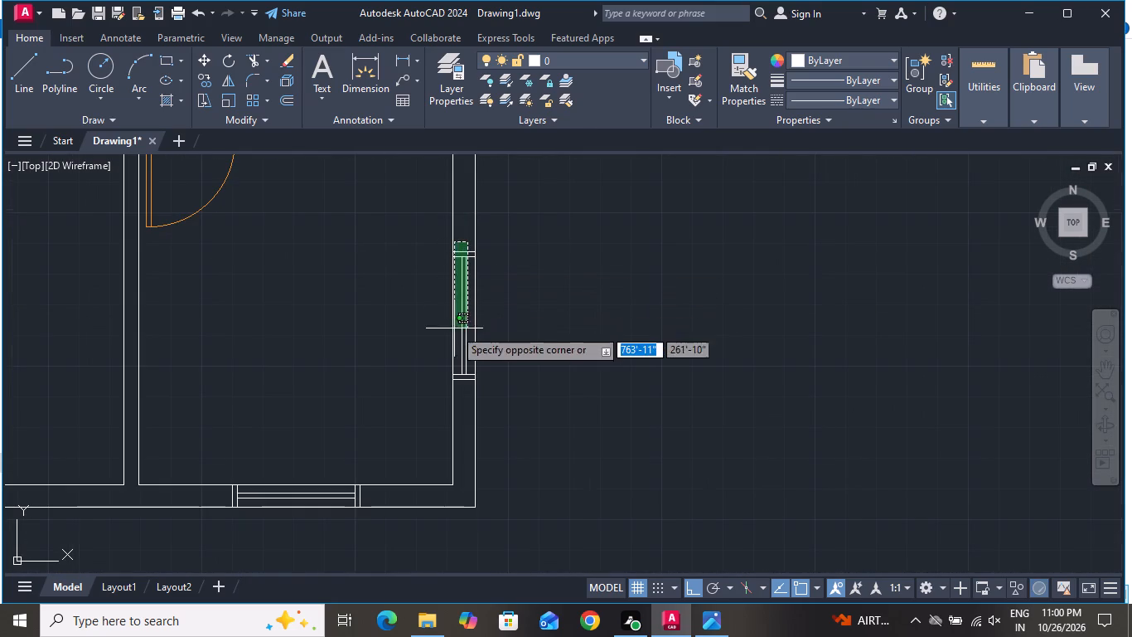
pyautogui.click(458, 396)
pyautogui.scroll(-2, 496, 377)
pyautogui.scroll(3, 422, 432)
pyautogui.click(523, 391)
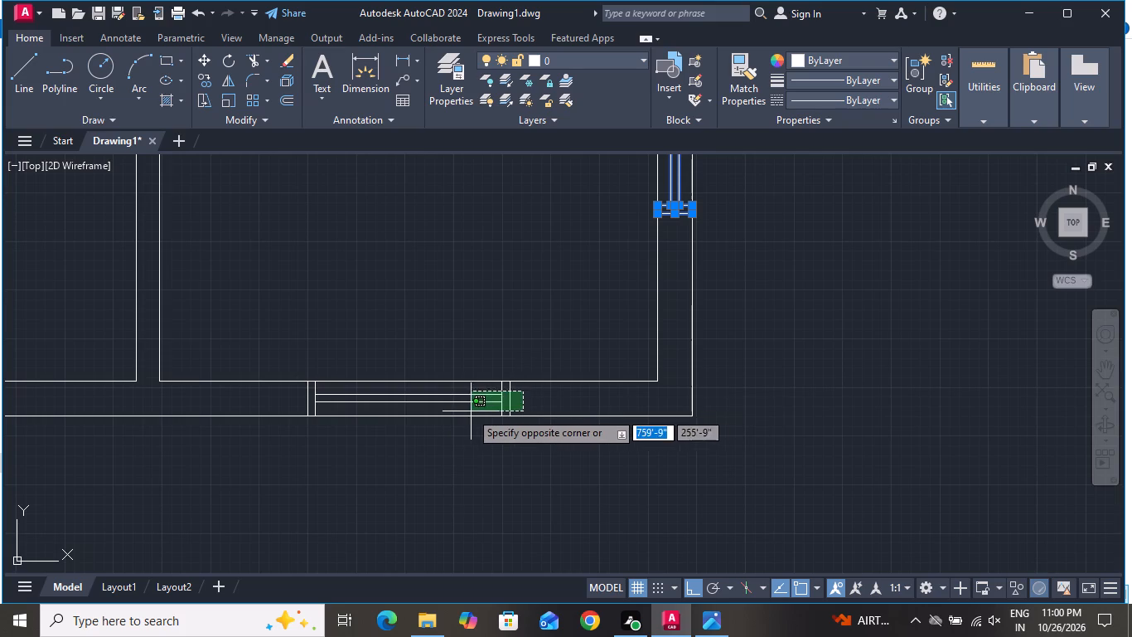
pyautogui.click(274, 411)
pyautogui.scroll(-3, 549, 406)
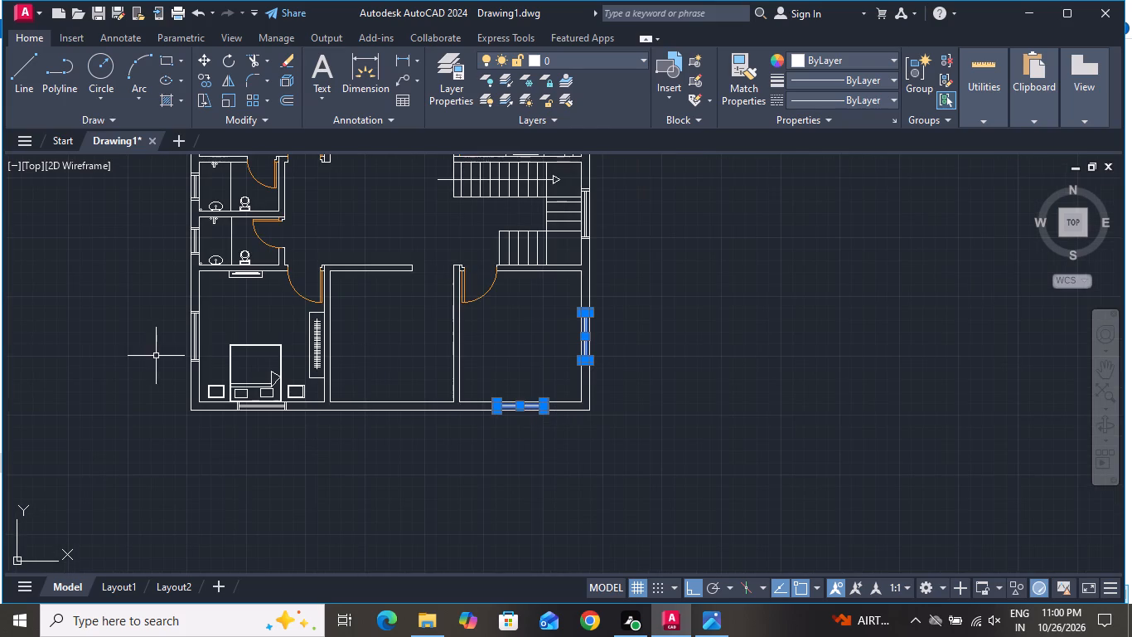
pyautogui.scroll(3, 191, 373)
pyautogui.scroll(2, 528, 494)
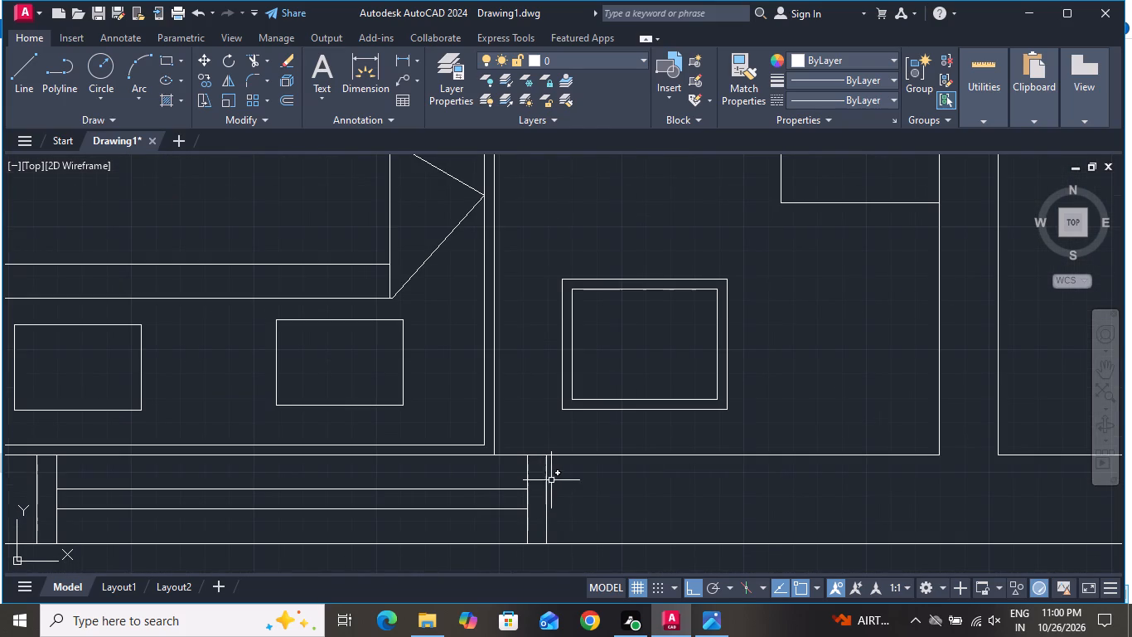
pyautogui.click(557, 475)
pyautogui.click(0, 521)
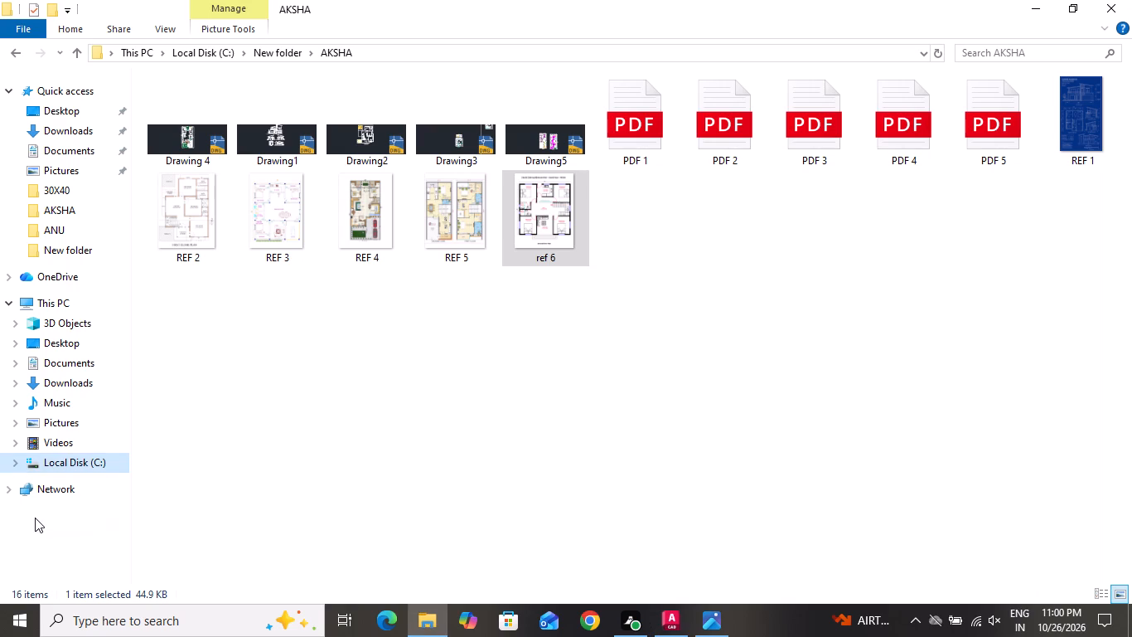
pyautogui.click(680, 626)
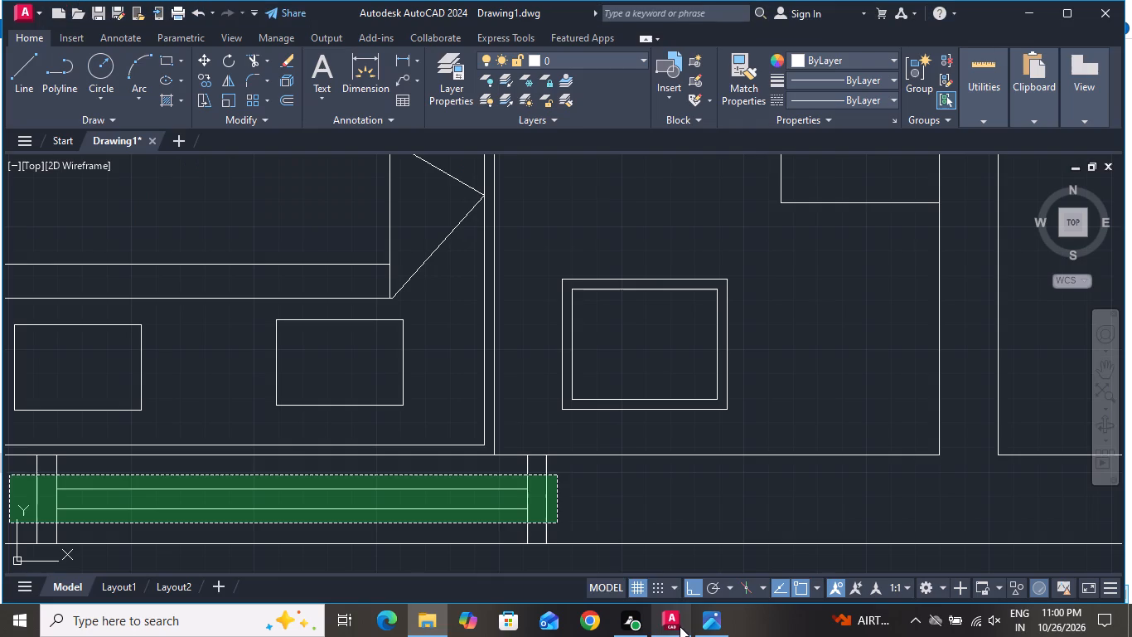
pyautogui.scroll(-2, 530, 524)
pyautogui.scroll(3, 323, 523)
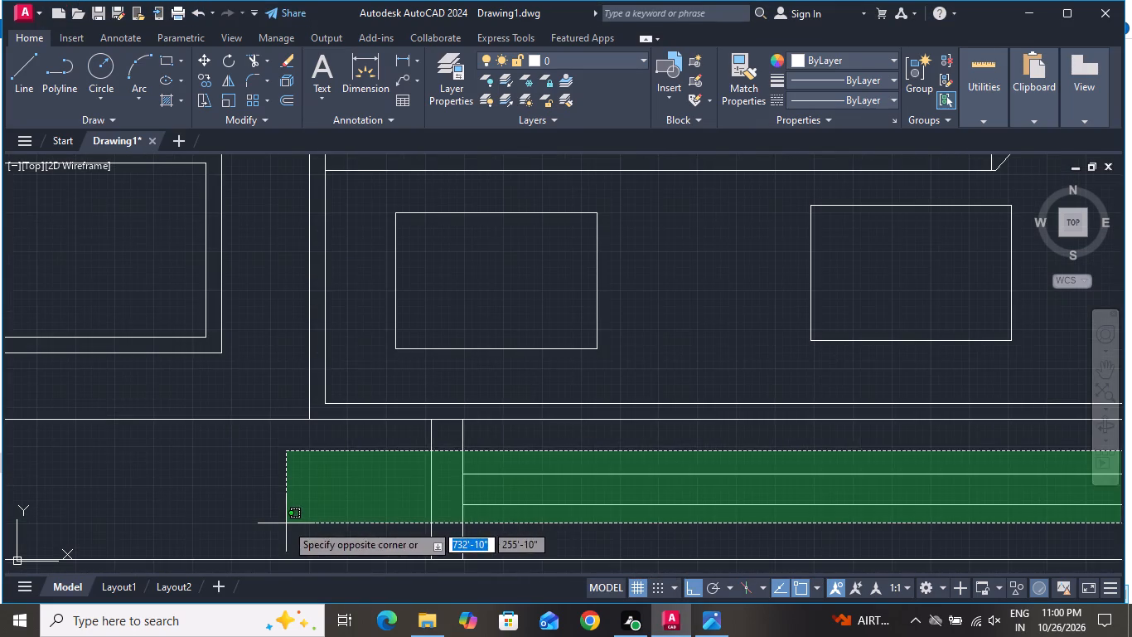
pyautogui.click(287, 523)
pyautogui.scroll(-3, 486, 532)
pyautogui.scroll(-1, 567, 528)
pyautogui.scroll(1, 420, 298)
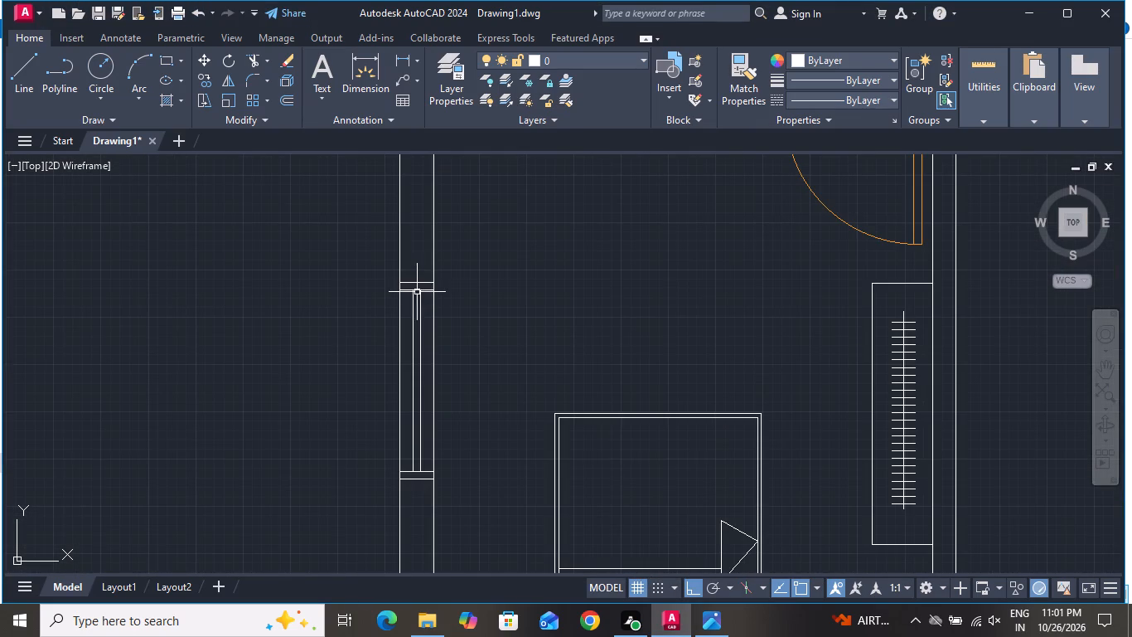
pyautogui.click(425, 272)
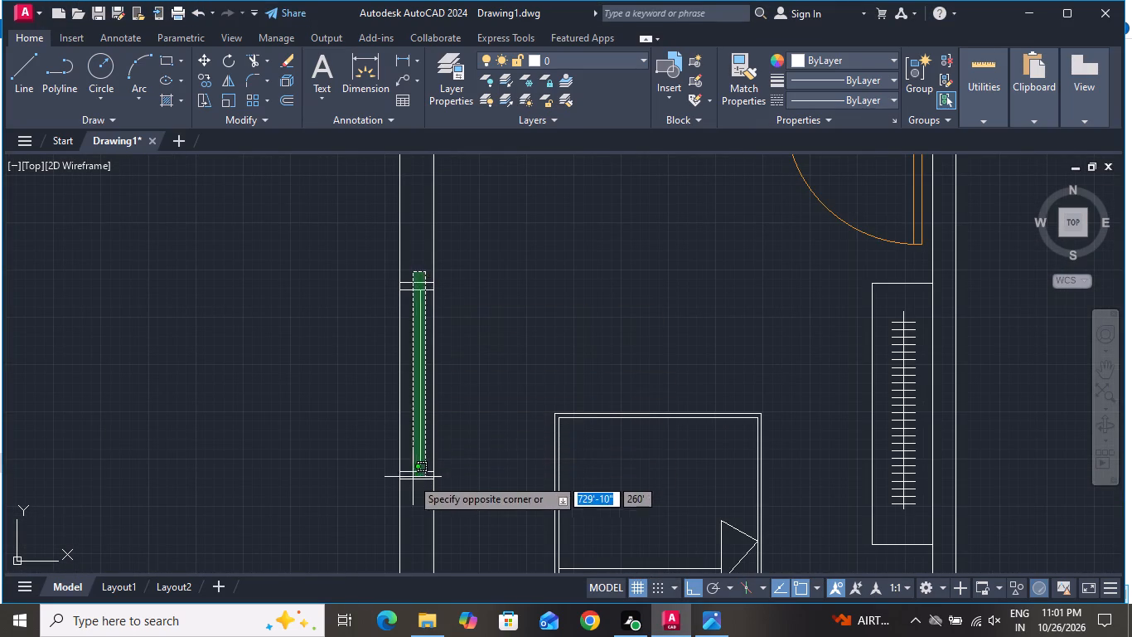
pyautogui.click(405, 498)
pyautogui.scroll(-2, 435, 485)
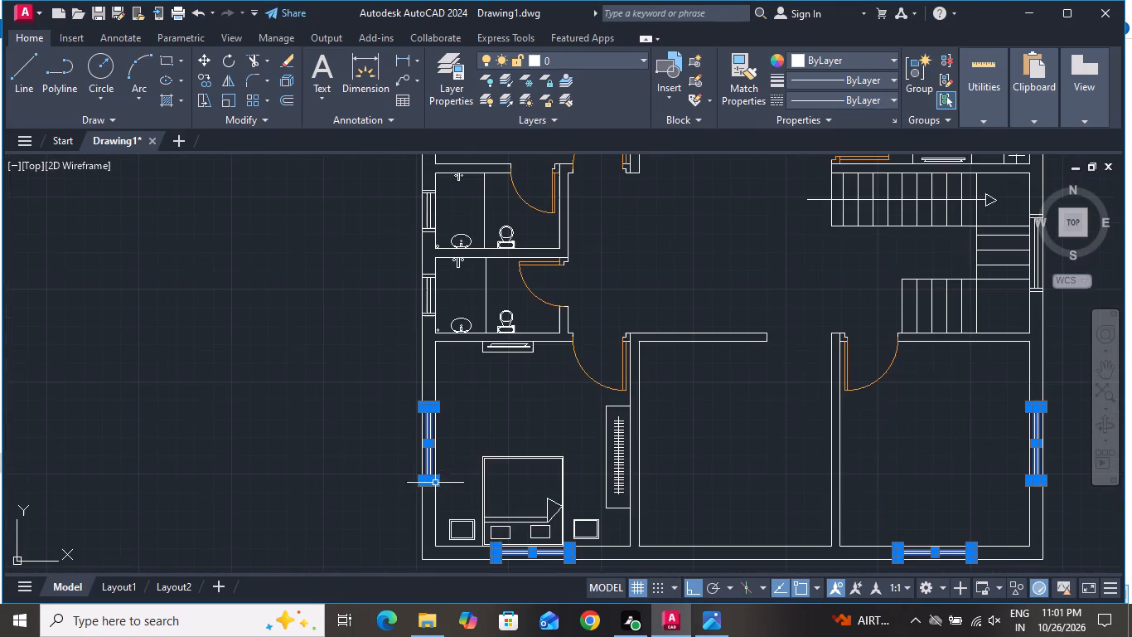
pyautogui.scroll(-1, 486, 447)
pyautogui.scroll(3, 457, 285)
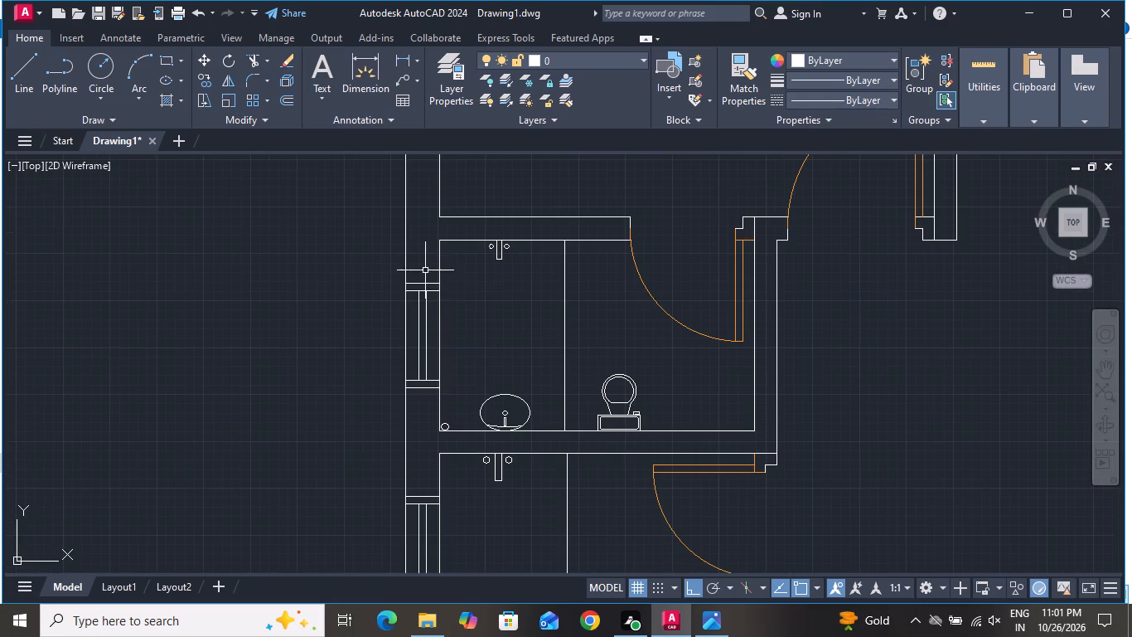
pyautogui.click(427, 265)
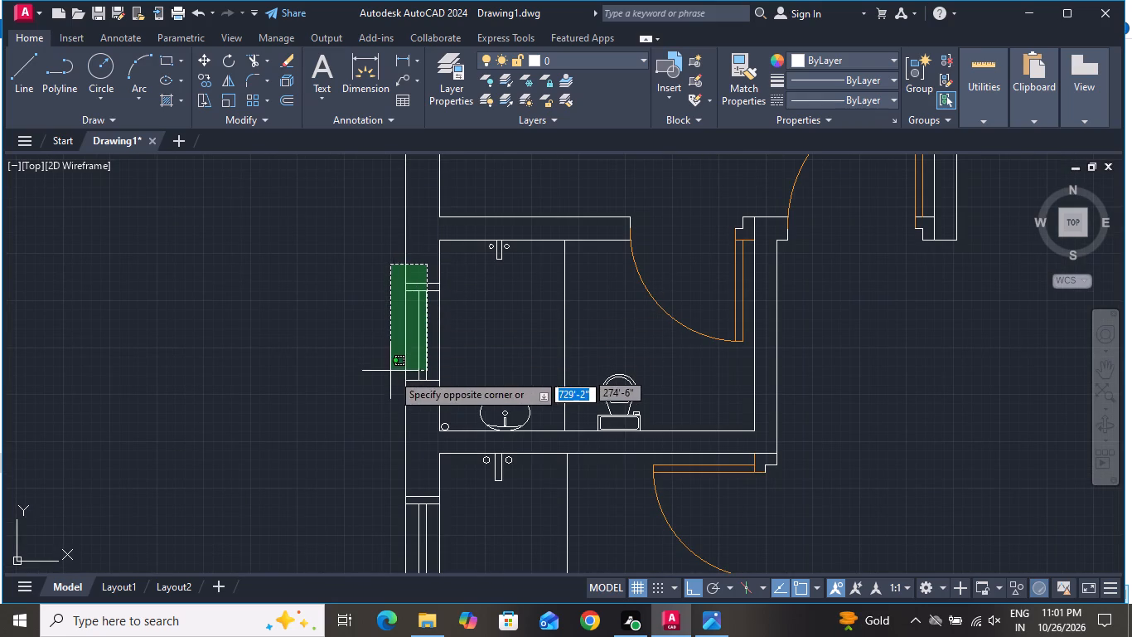
pyautogui.click(411, 412)
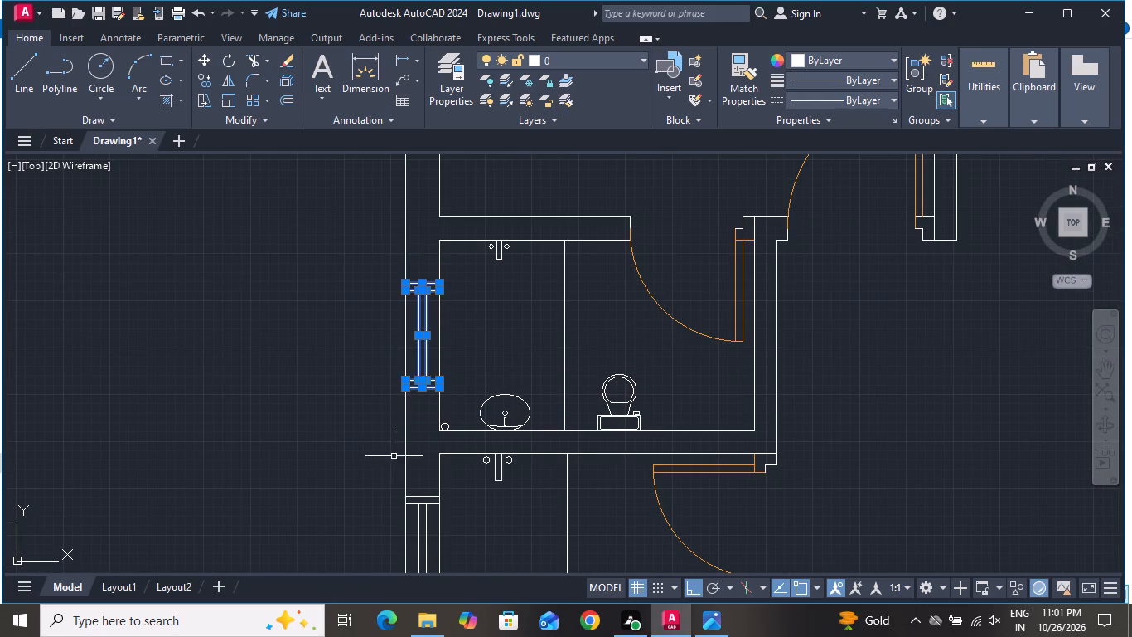
pyautogui.scroll(-2, 399, 402)
pyautogui.scroll(2, 355, 502)
pyautogui.scroll(1, 512, 383)
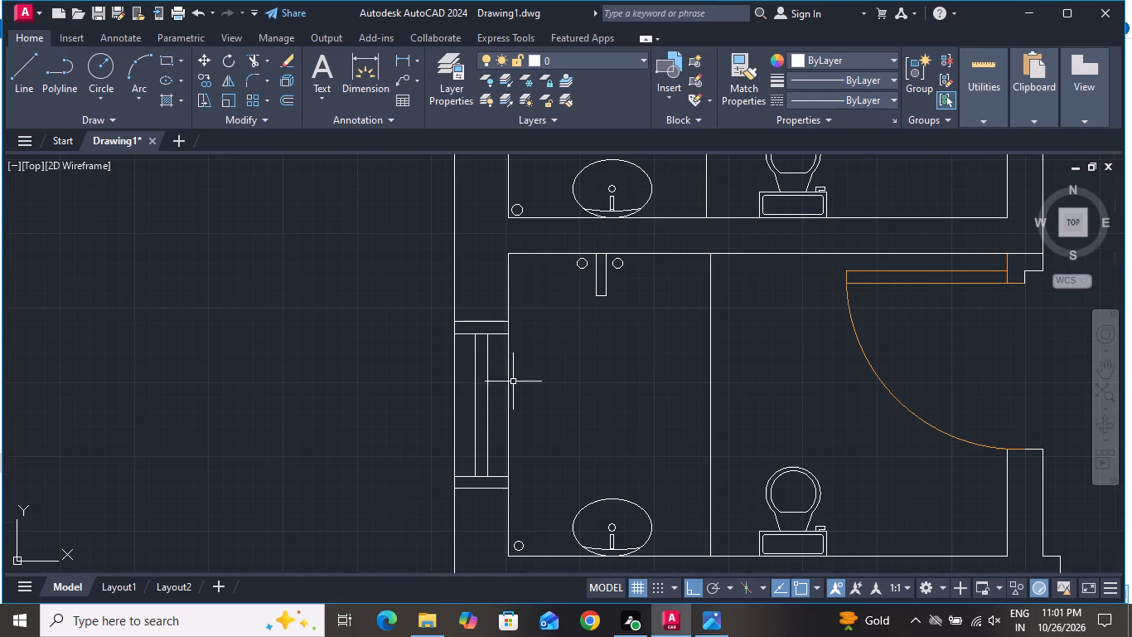
pyautogui.scroll(1, 499, 308)
pyautogui.click(499, 308)
pyautogui.scroll(-2, 468, 436)
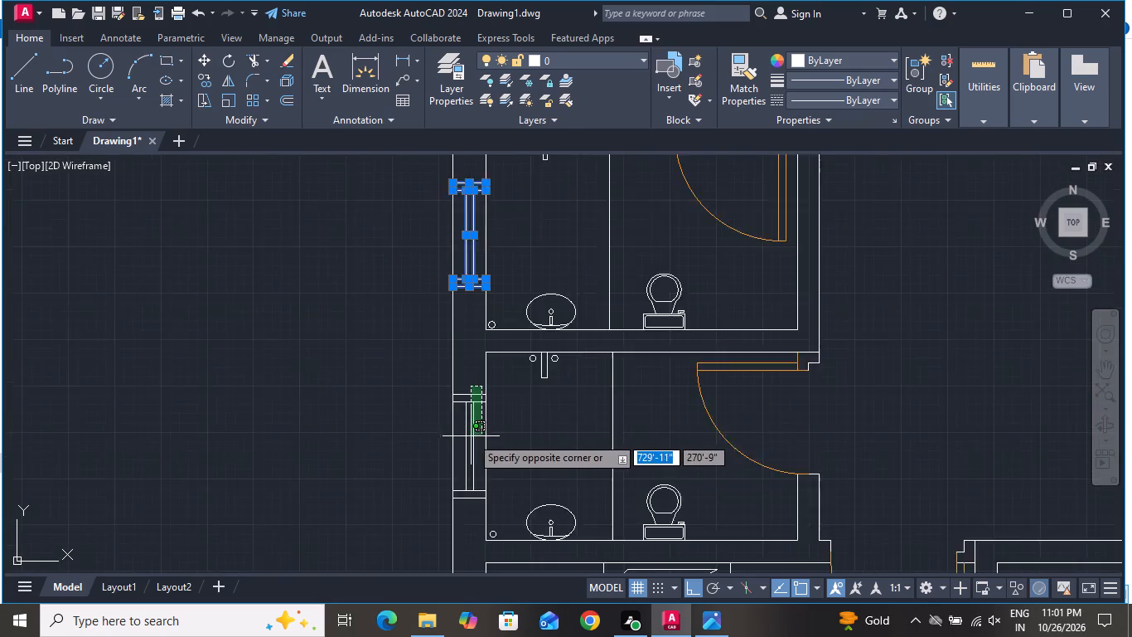
pyautogui.scroll(-1, 471, 436)
pyautogui.scroll(3, 473, 494)
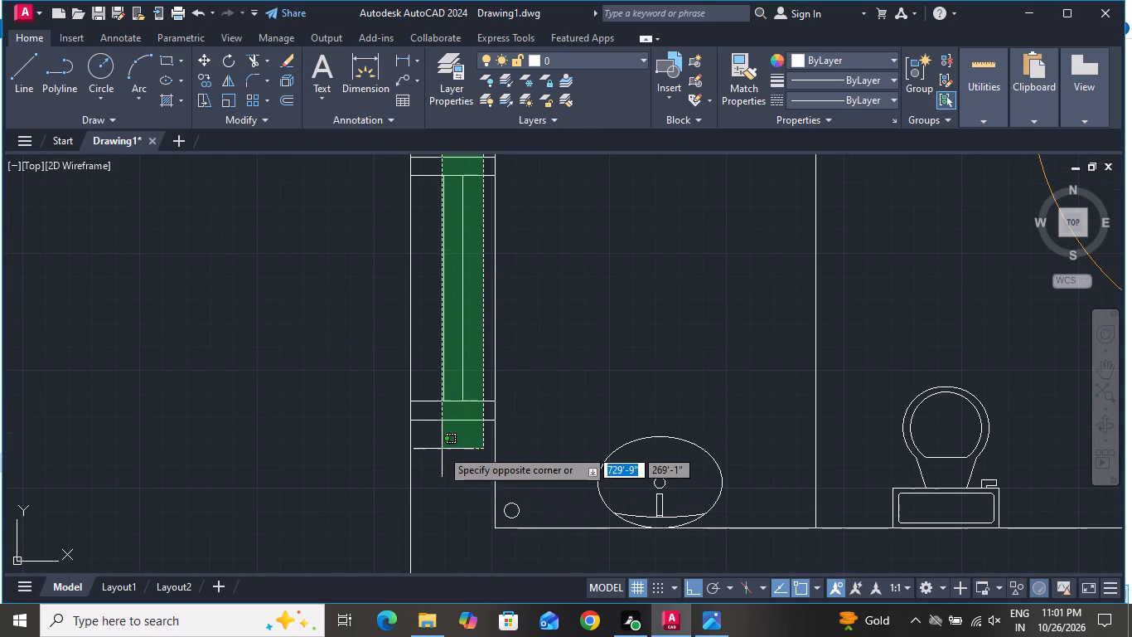
pyautogui.click(436, 442)
pyautogui.scroll(-5, 441, 474)
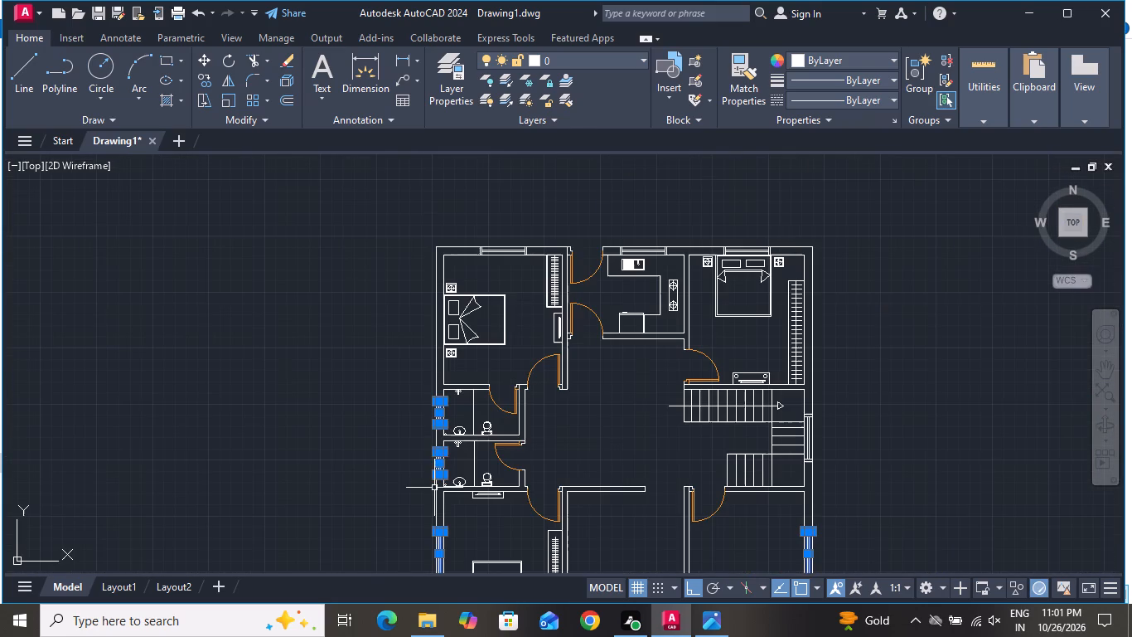
pyautogui.scroll(3, 553, 228)
pyautogui.scroll(2, 446, 326)
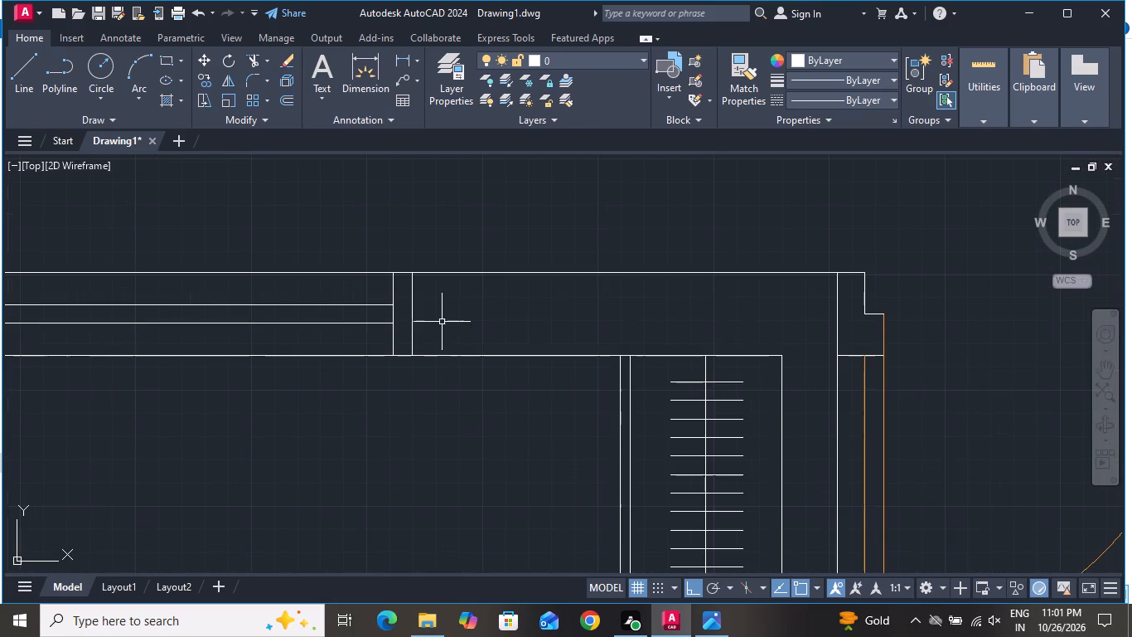
pyautogui.click(428, 295)
pyautogui.scroll(-3, 65, 330)
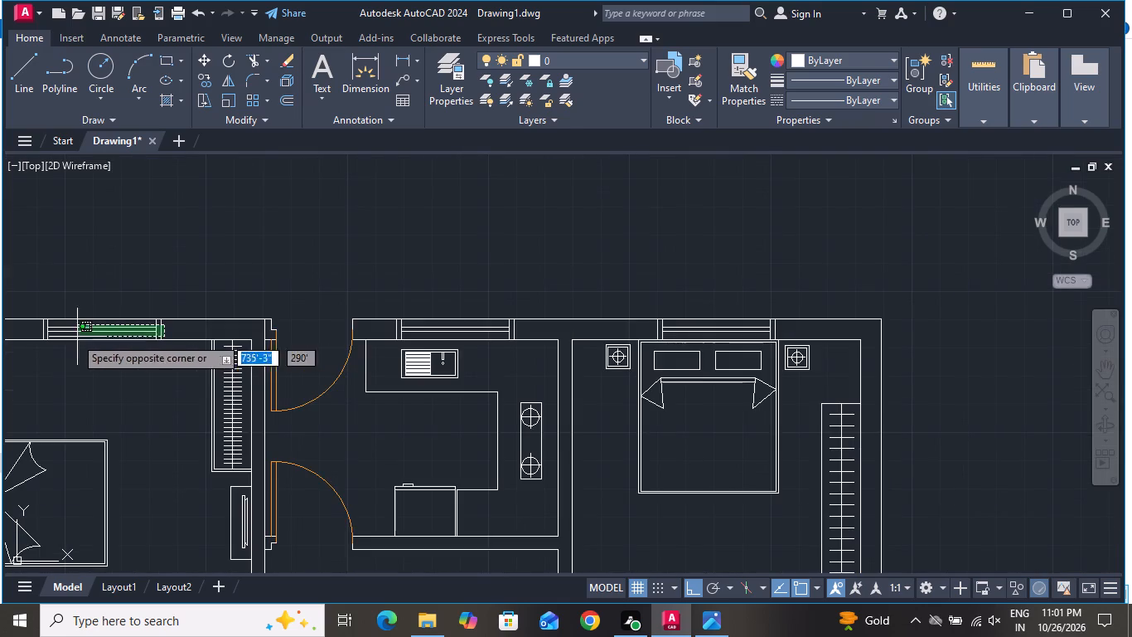
# Add the rest of the north-west bedroom window plus the kitchen and north-east bedroom windows to the selection, and colour the selected windows dark blue.
pyautogui.scroll(4, 40, 334)
pyautogui.click(27, 337)
pyautogui.scroll(-4, 36, 330)
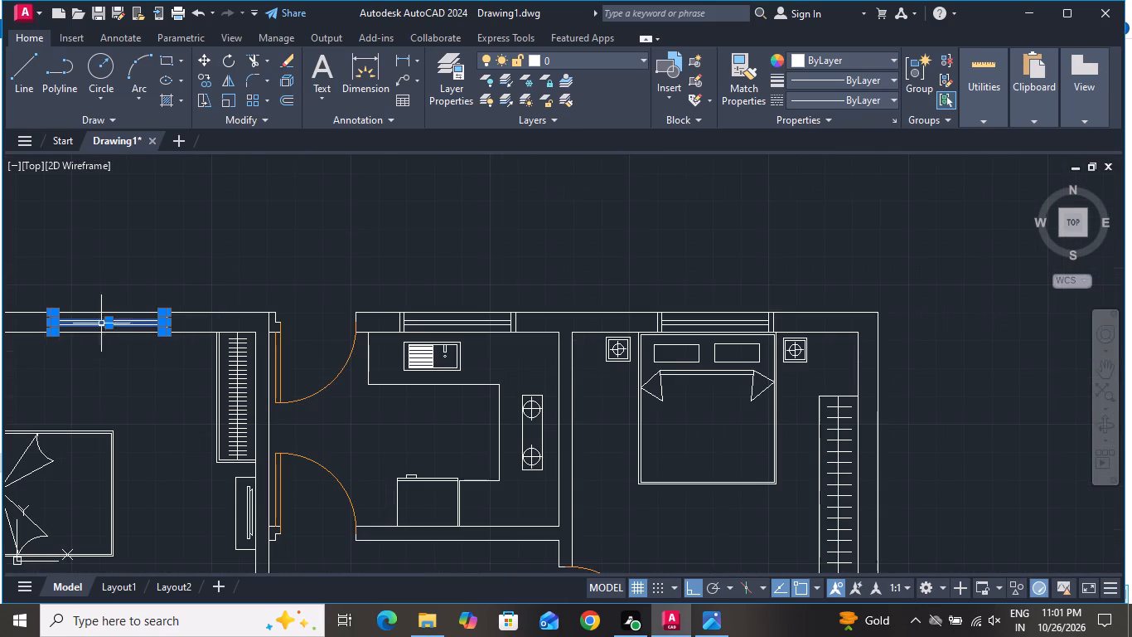
pyautogui.scroll(3, 609, 357)
pyautogui.scroll(-3, 450, 278)
pyautogui.scroll(2, 425, 256)
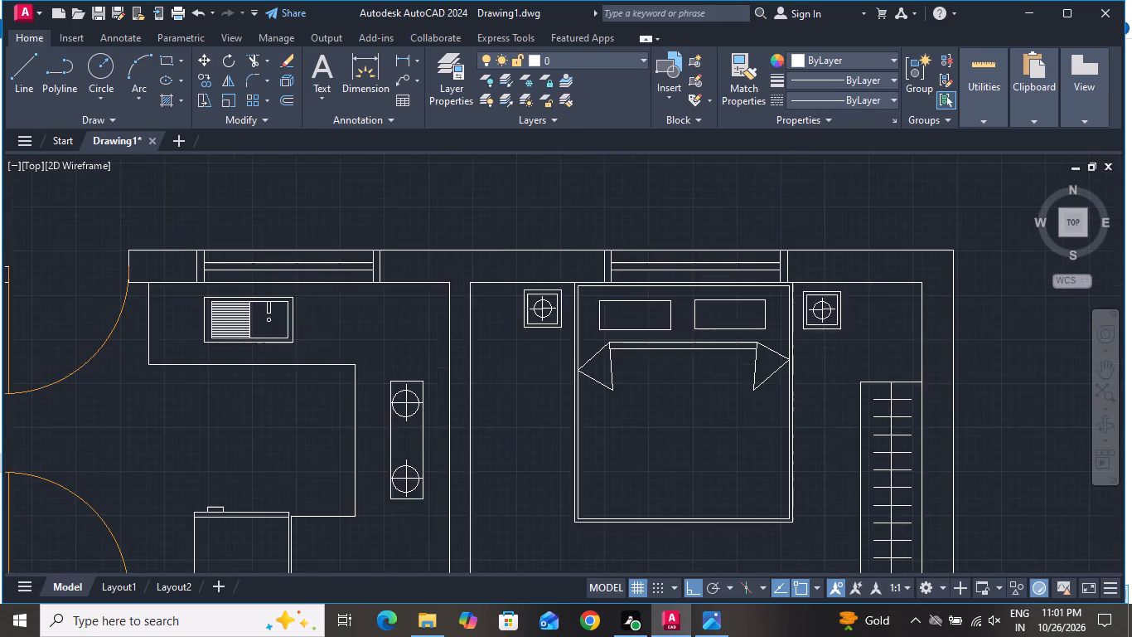
pyautogui.click(360, 256)
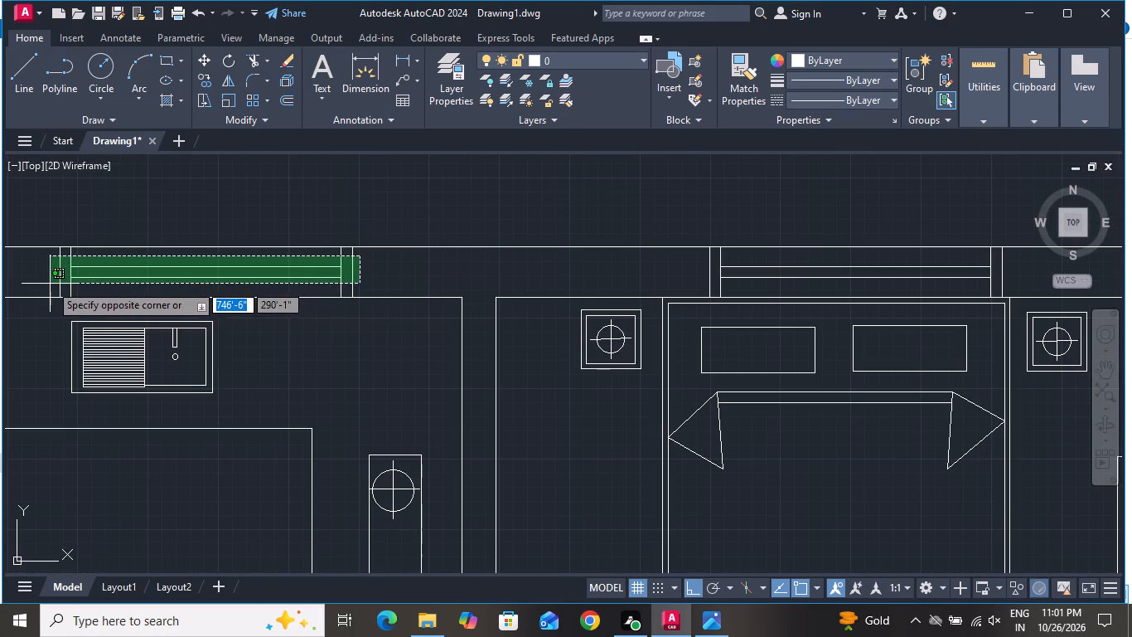
pyautogui.click(50, 284)
pyautogui.scroll(-2, 54, 286)
pyautogui.scroll(2, 411, 294)
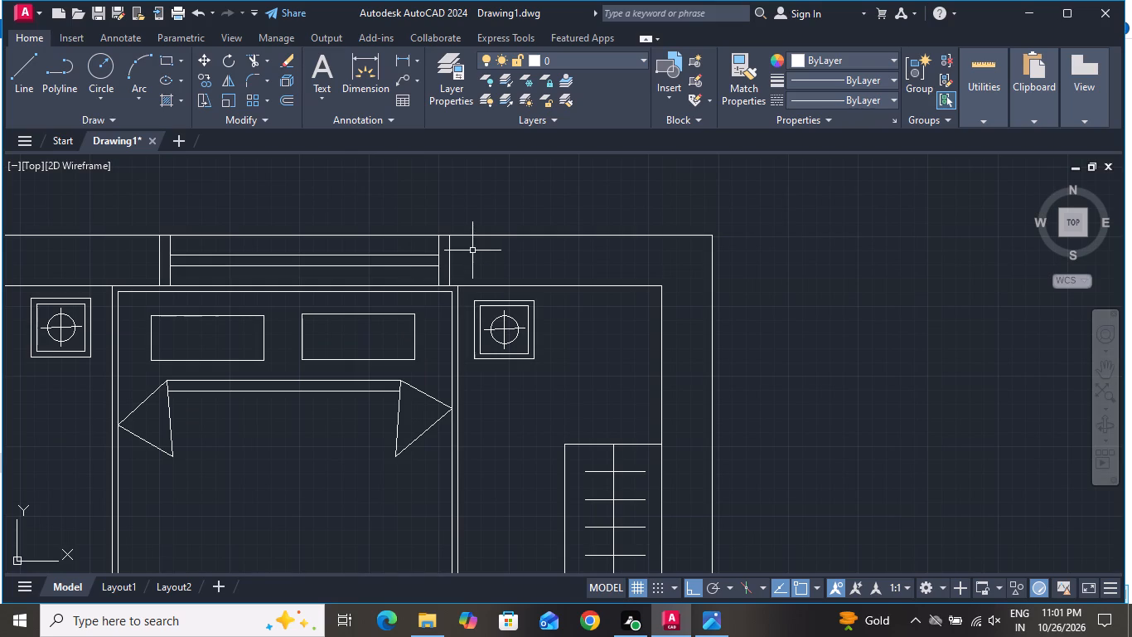
pyautogui.click(469, 249)
pyautogui.click(130, 273)
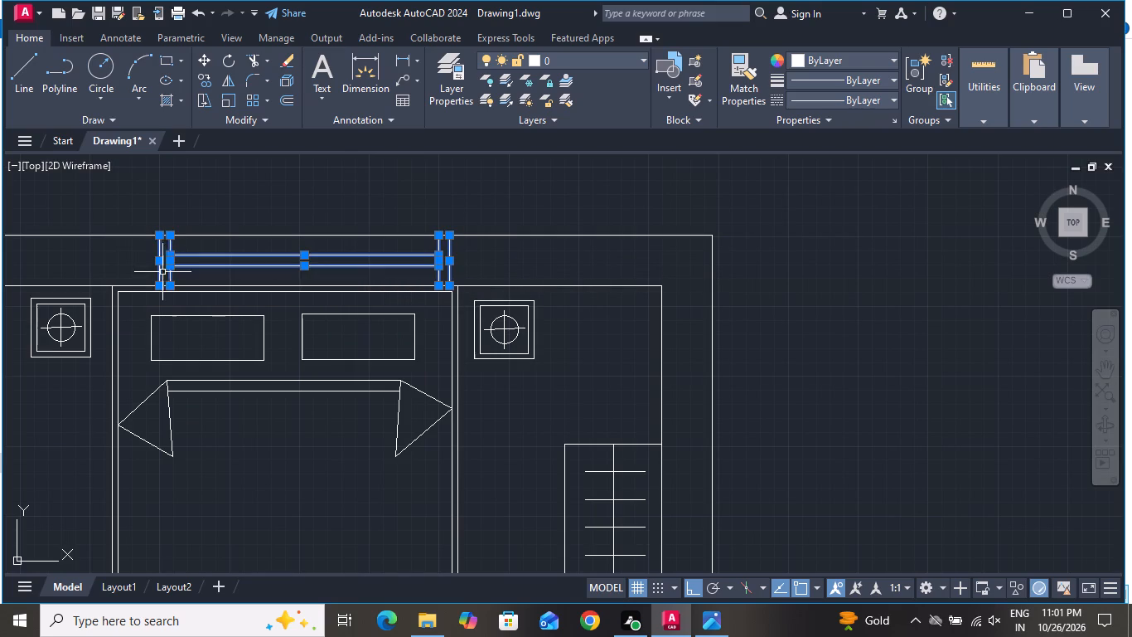
pyautogui.click(830, 62)
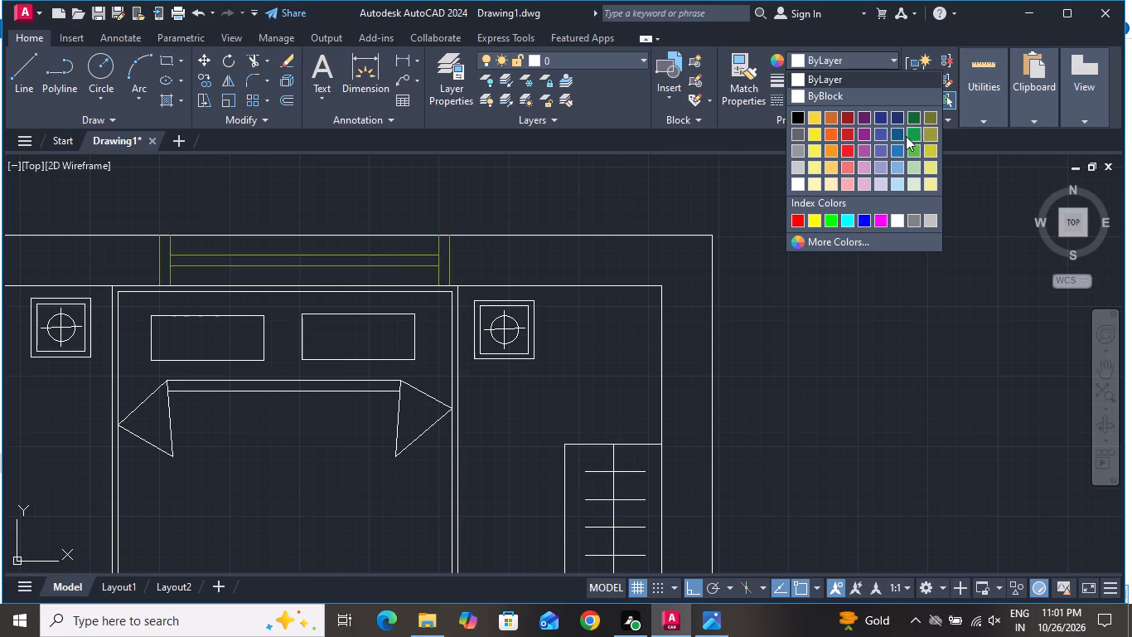
pyautogui.click(885, 111)
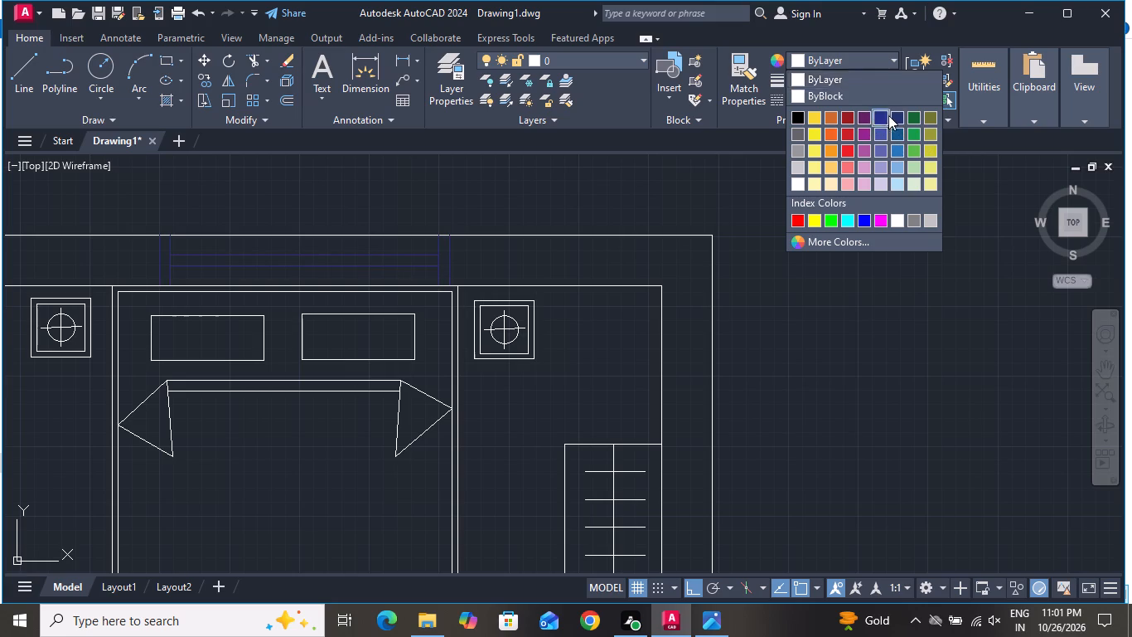
pyautogui.press('Escape')
# Add a two-line multiline text label reading "bedroom 1" and 11'0"x12'0" in the north-west bedroom, above the bed.
pyautogui.scroll(-1, 919, 212)
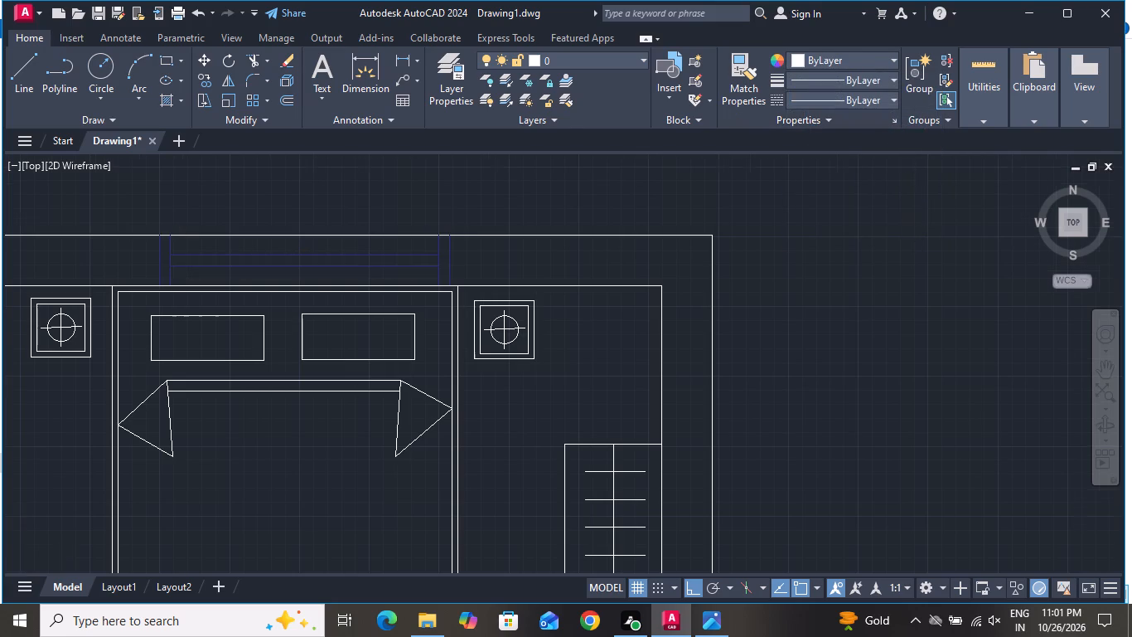
pyautogui.scroll(-2, 927, 209)
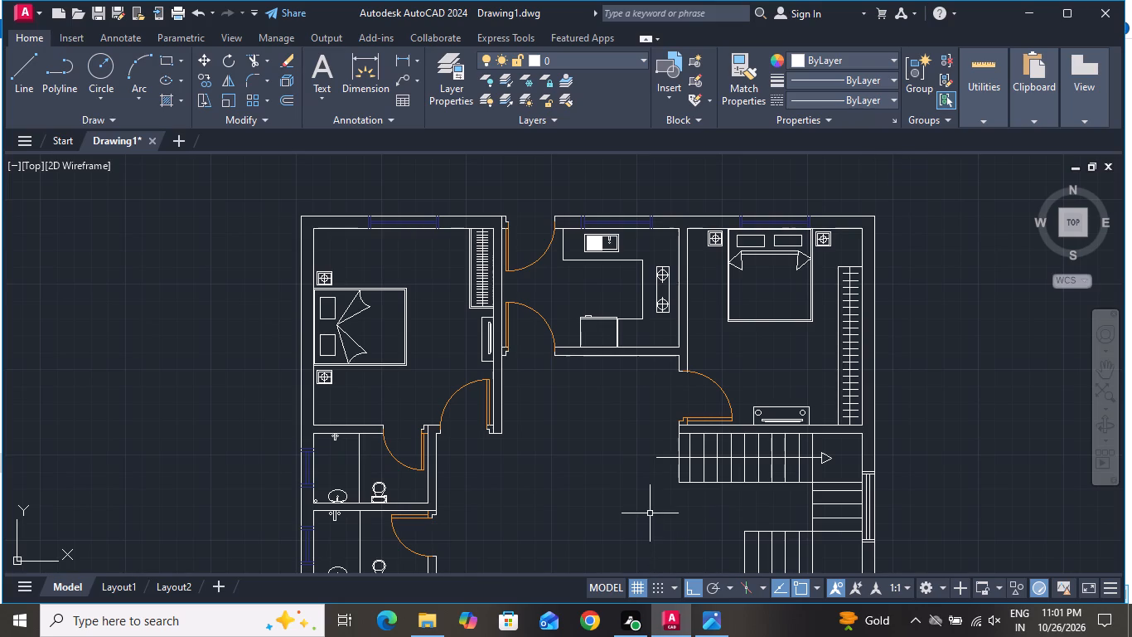
pyautogui.scroll(-3, 752, 355)
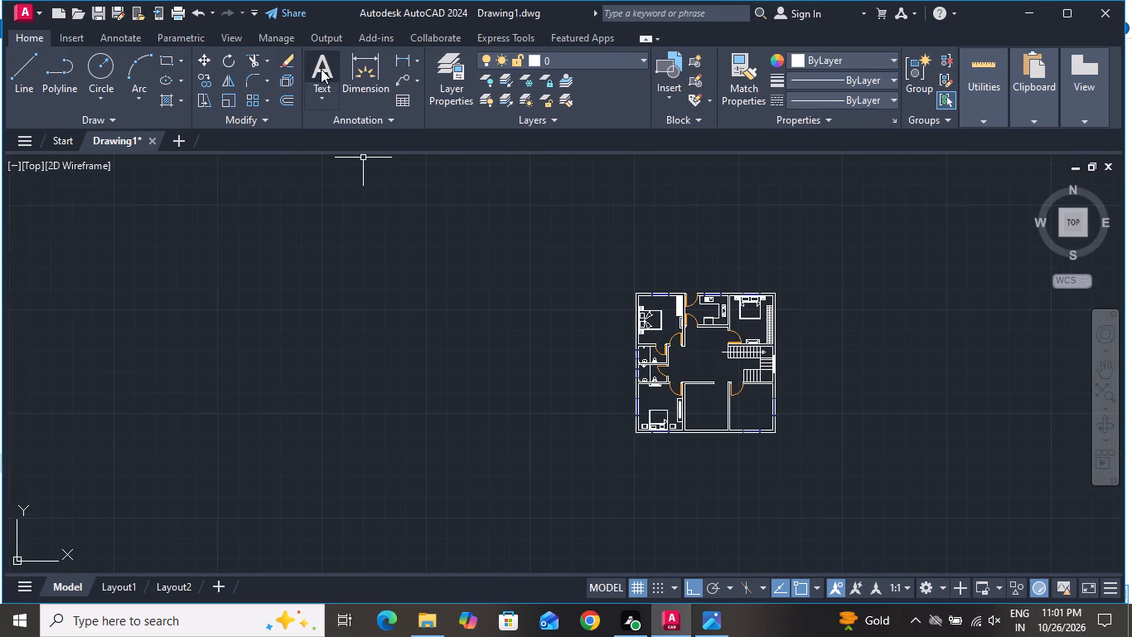
pyautogui.click(322, 69)
pyautogui.scroll(3, 656, 348)
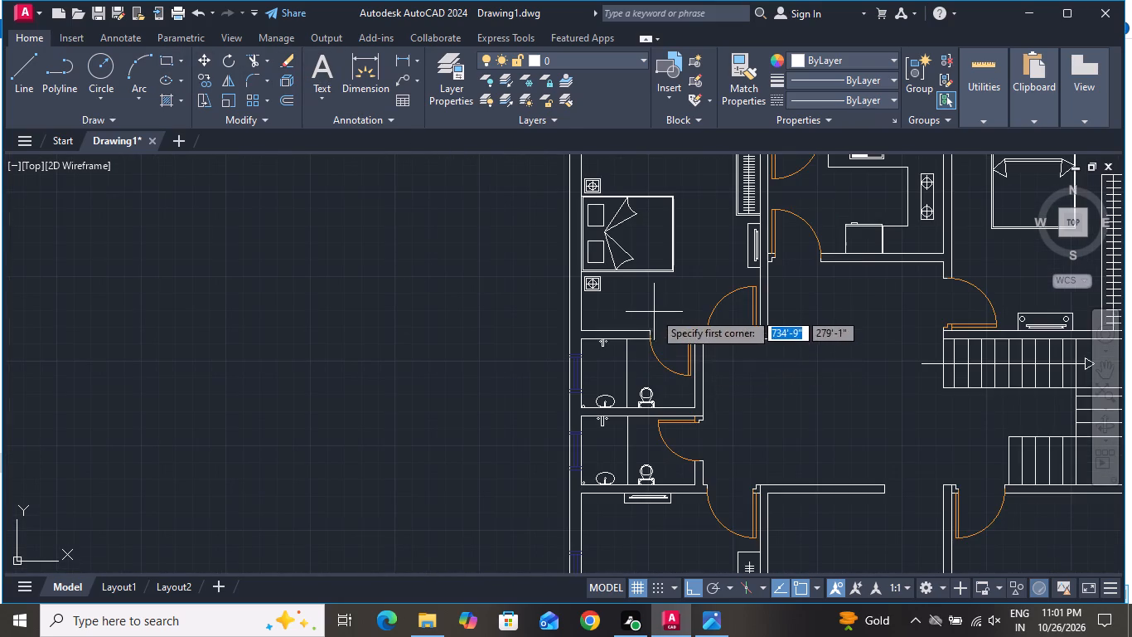
pyautogui.scroll(1, 658, 233)
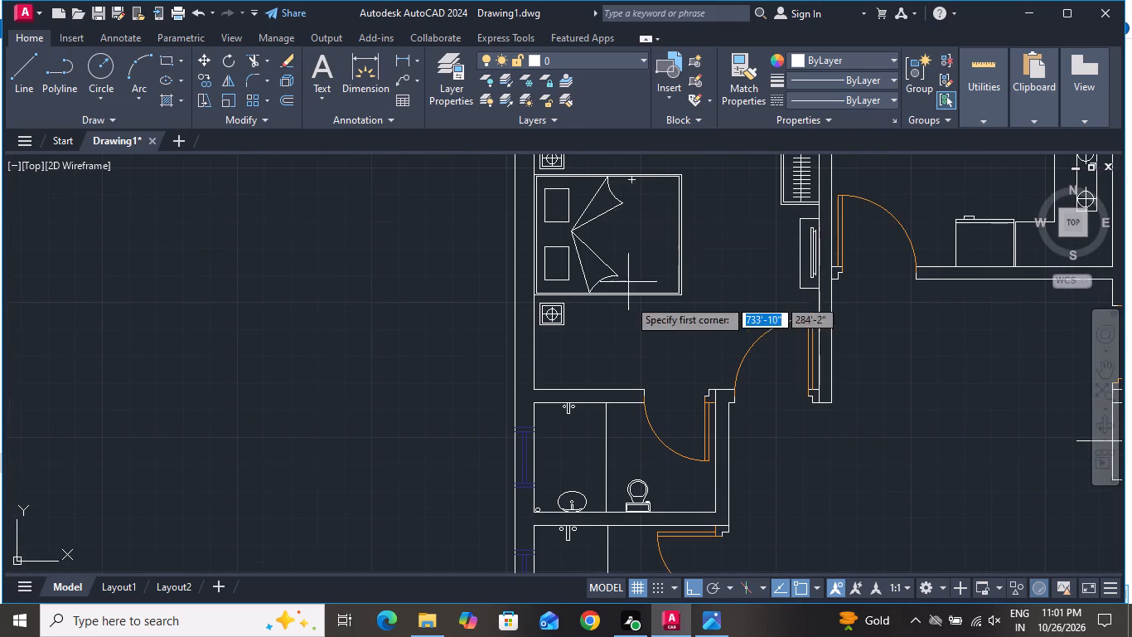
pyautogui.scroll(-1, 628, 327)
pyautogui.click(614, 190)
pyautogui.click(686, 198)
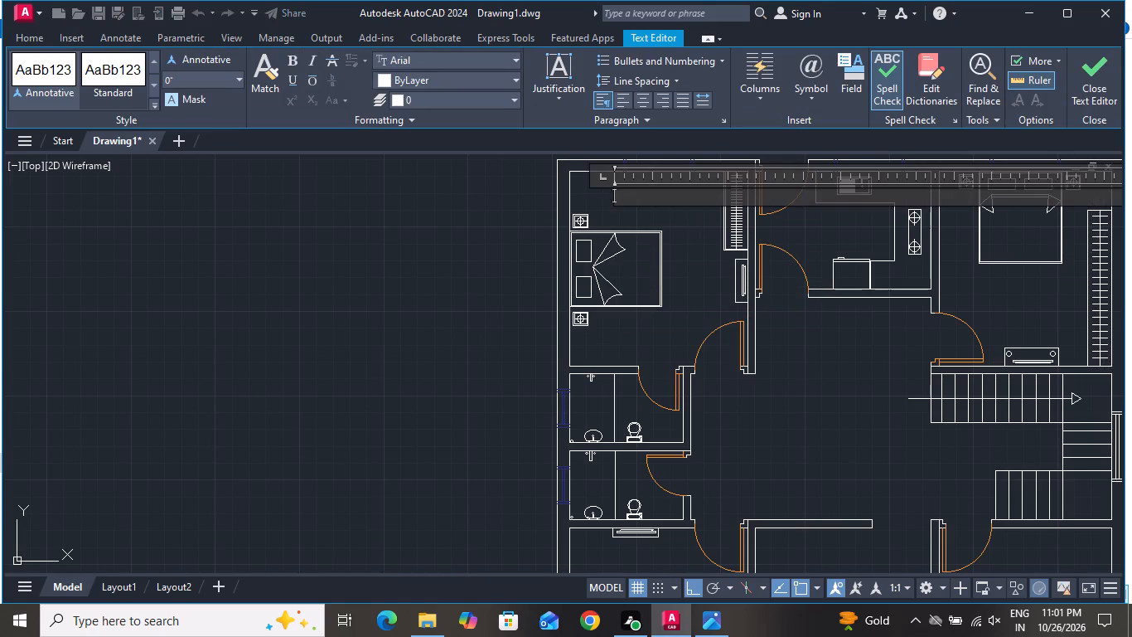
pyautogui.scroll(-3, 734, 234)
pyautogui.scroll(2, 745, 178)
pyautogui.scroll(2, 566, 523)
pyautogui.scroll(-2, 718, 391)
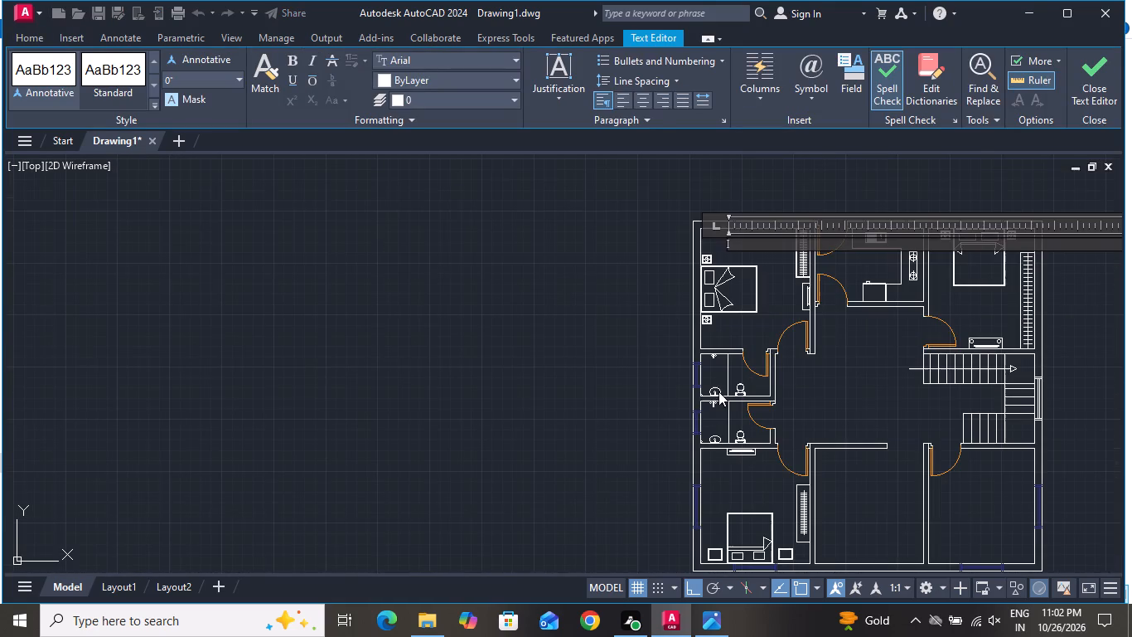
pyautogui.scroll(3, 875, 172)
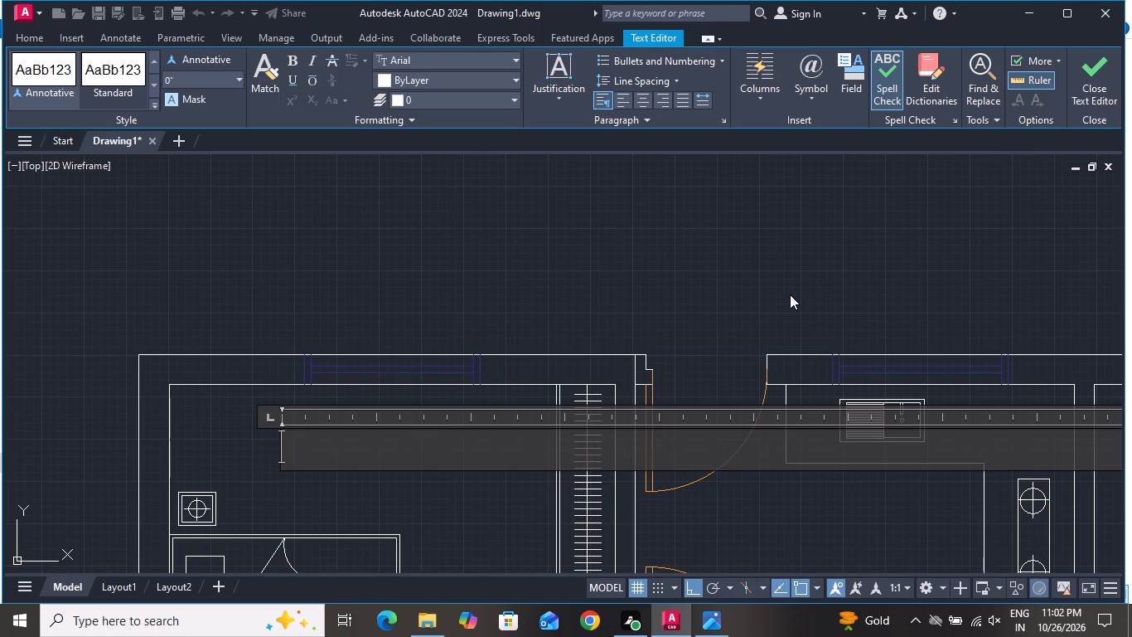
pyautogui.write('11')
pyautogui.press('BackSpace')
pyautogui.press('BackSpace')
pyautogui.write('bedr')
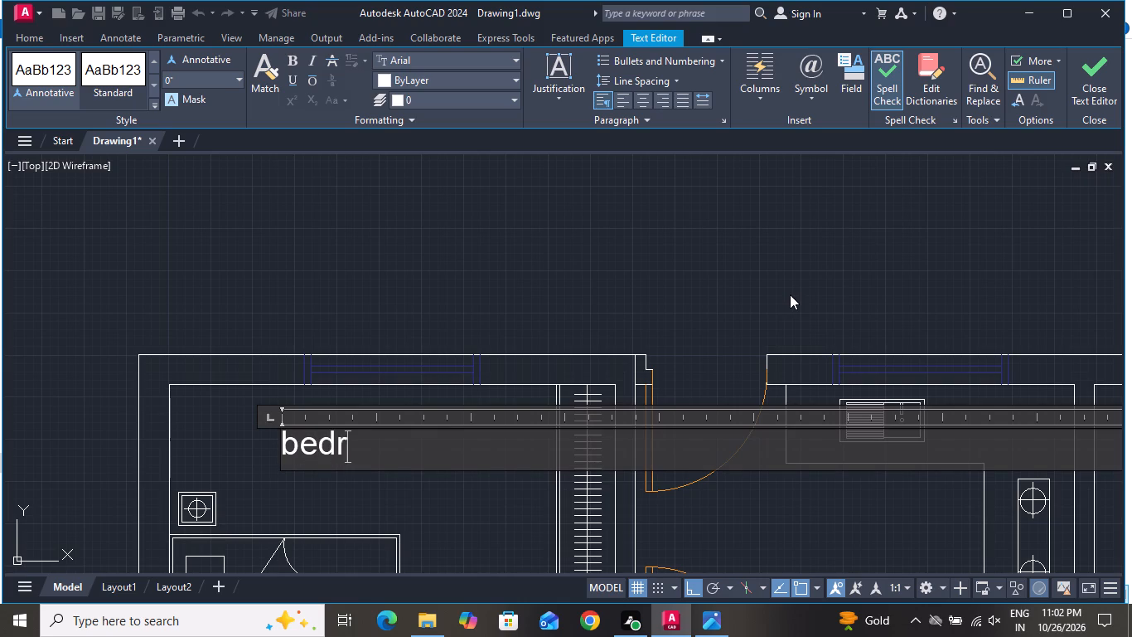
pyautogui.write('oom 1')
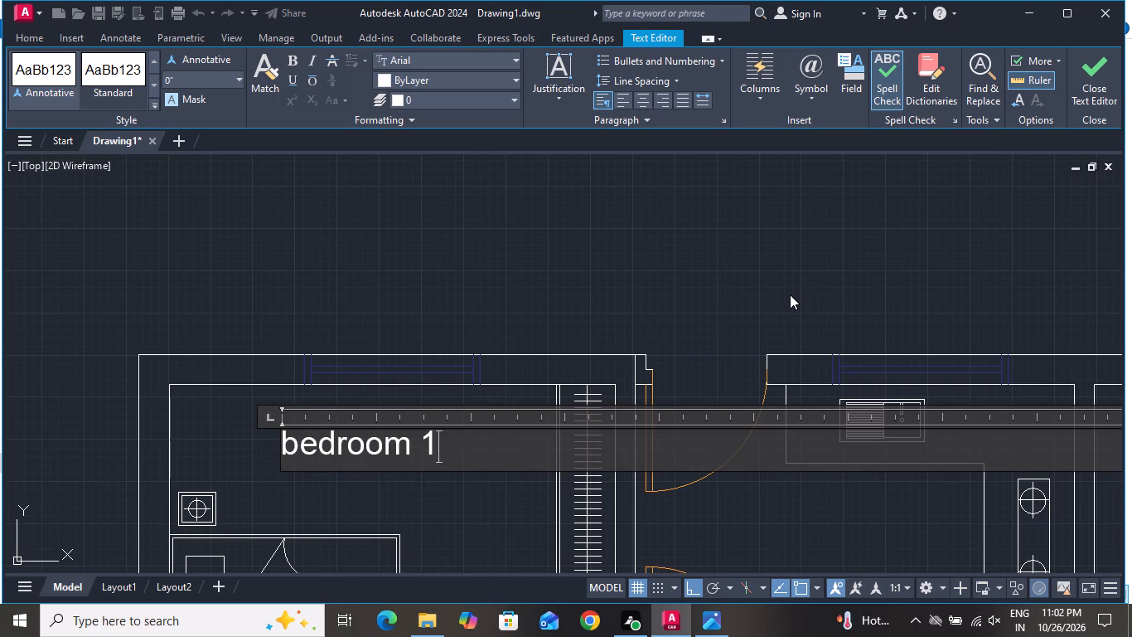
pyautogui.press('Return')
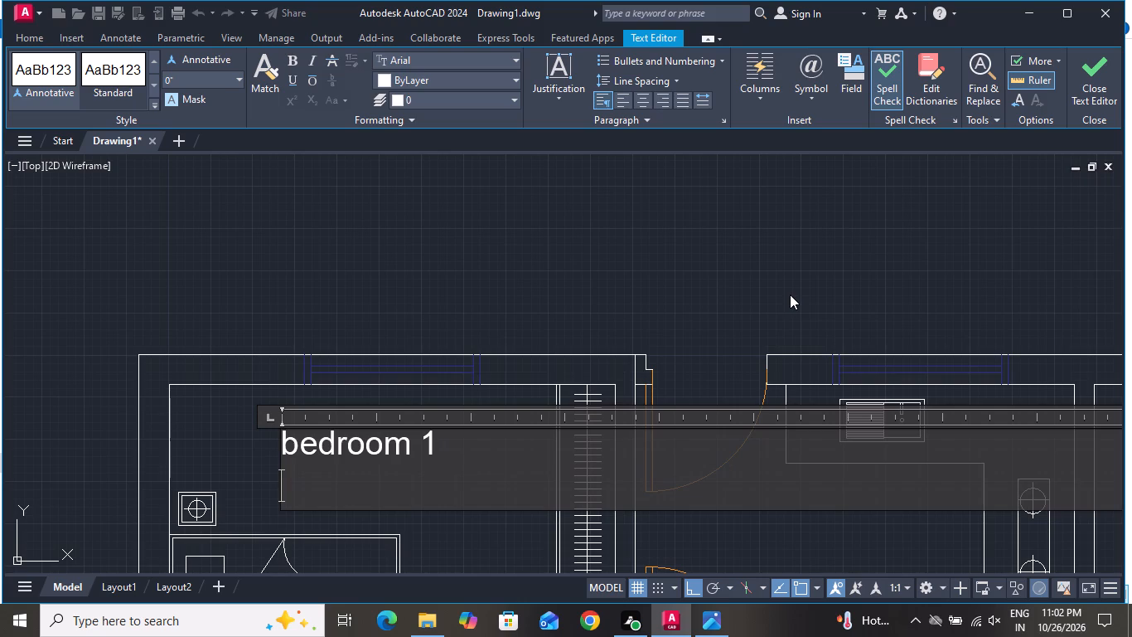
pyautogui.write('11')
pyautogui.write("'0")
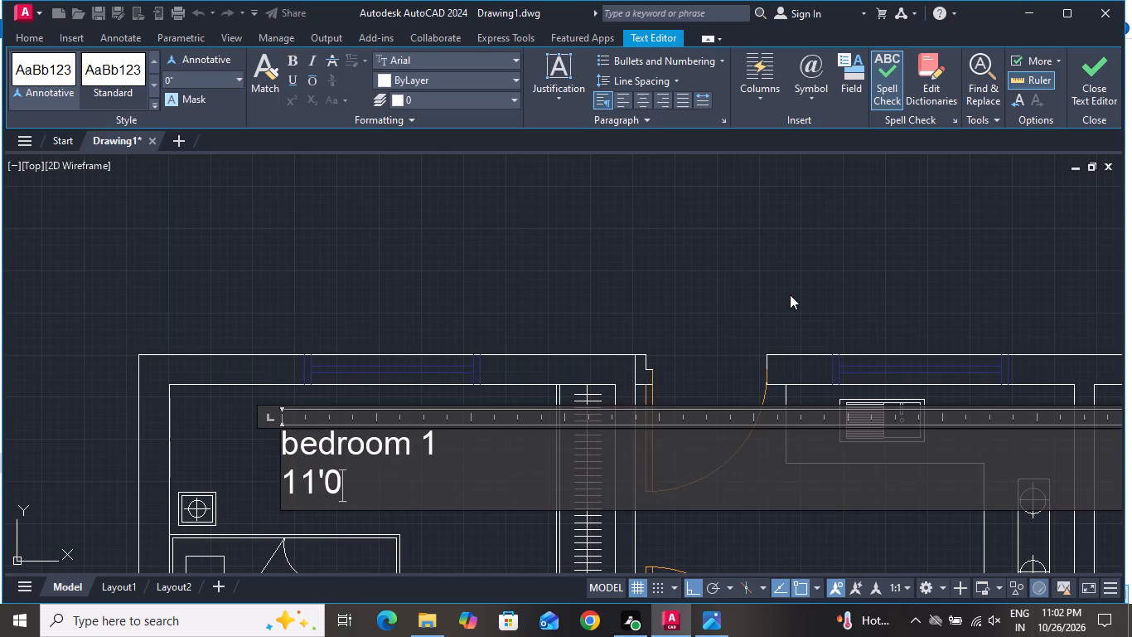
pyautogui.write('"x')
pyautogui.write('12')
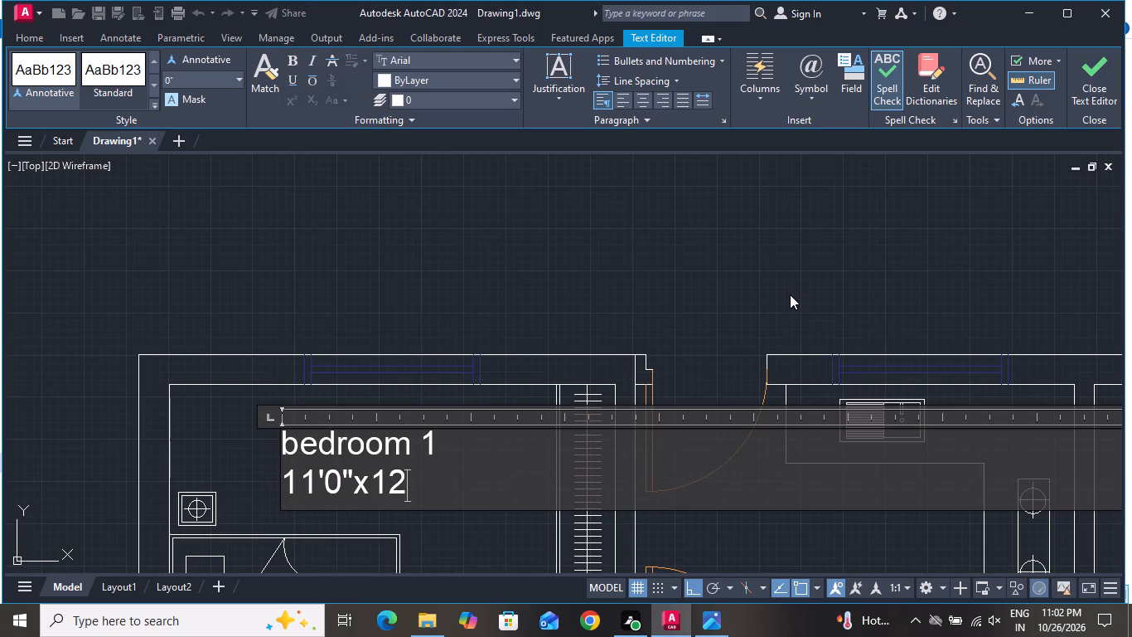
pyautogui.write('\'0"')
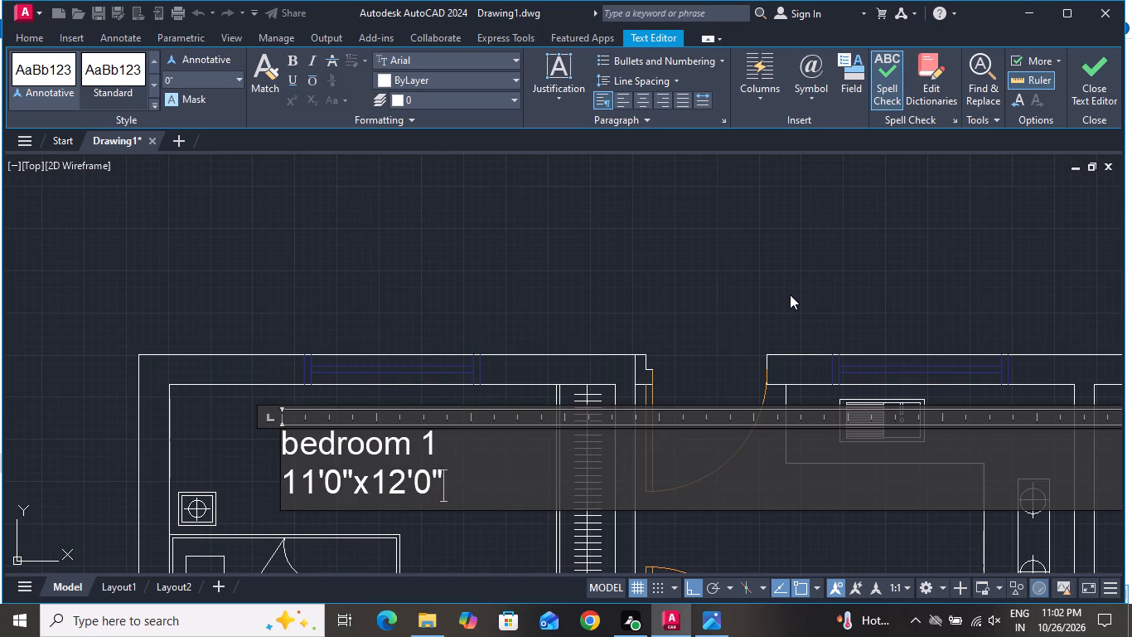
pyautogui.click(790, 294)
# Set the text height of the north-west bedroom's label to 6".
pyautogui.moveTo(718, 345); pyautogui.dragTo(578, 381)
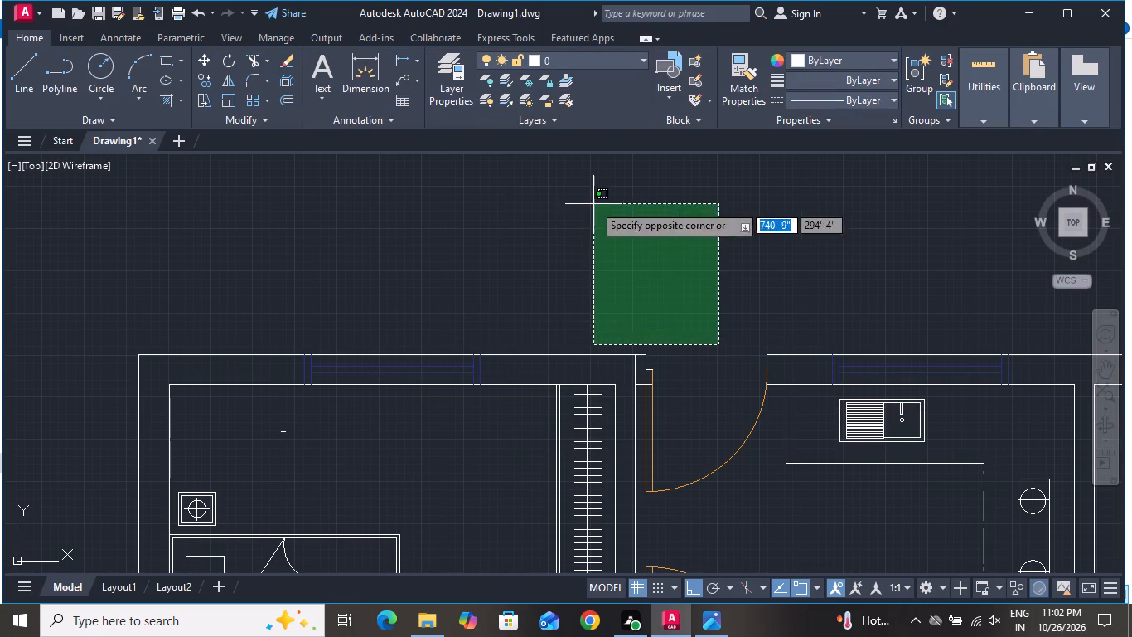
pyautogui.click(593, 203)
pyautogui.click(320, 417)
pyautogui.click(248, 450)
pyautogui.rightClick(250, 445)
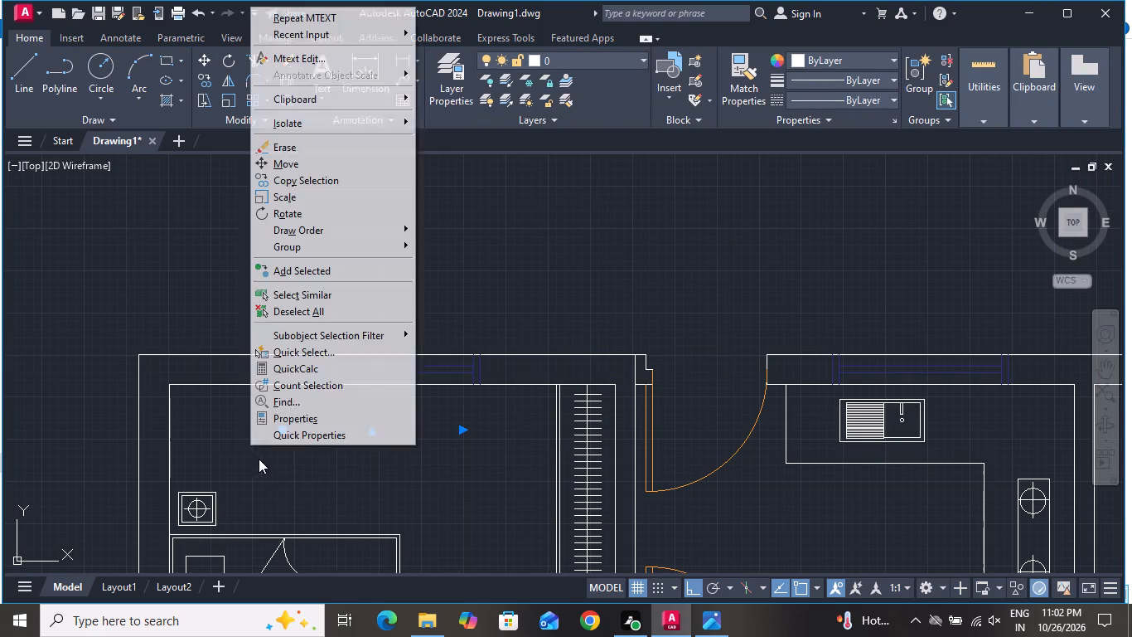
pyautogui.click(293, 416)
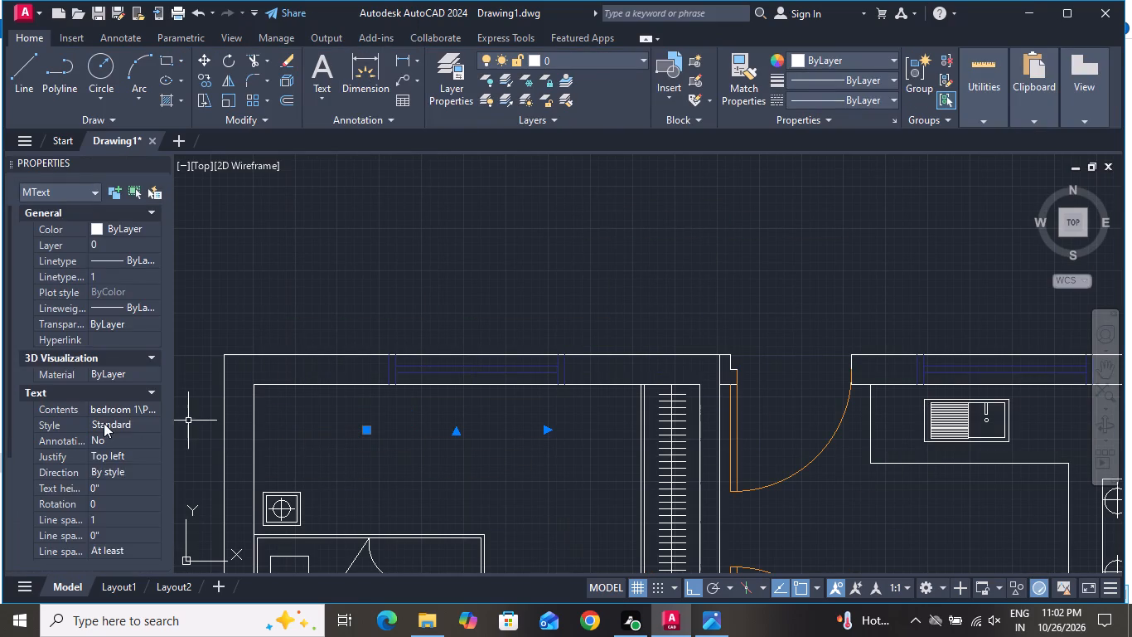
pyautogui.scroll(-1, 104, 423)
pyautogui.click(117, 391)
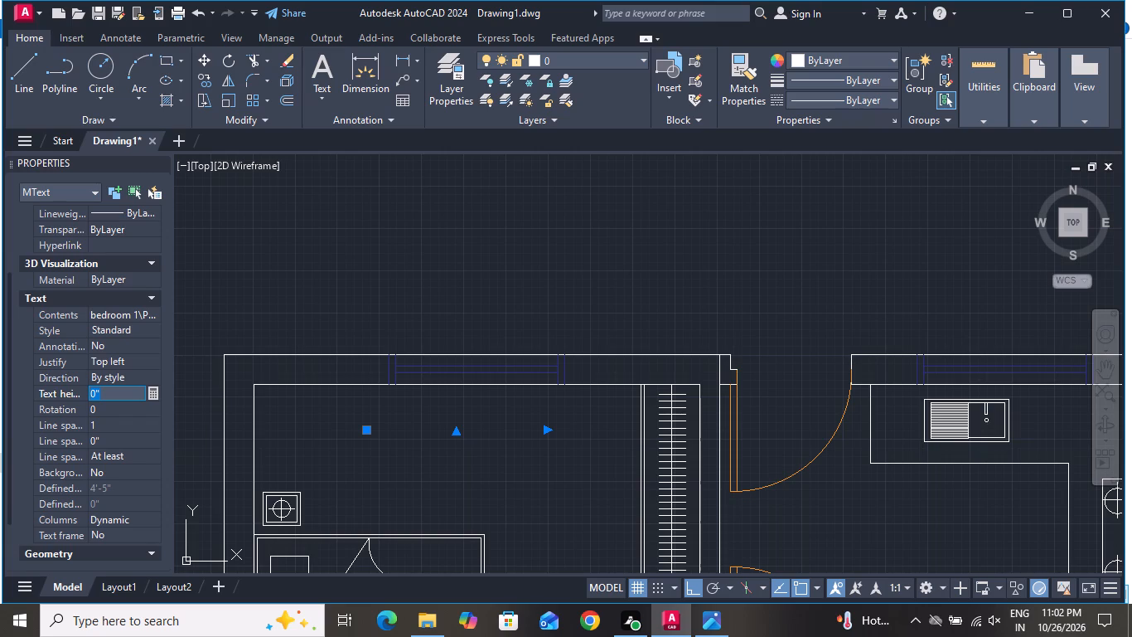
pyautogui.press('BackSpace')
pyautogui.press('BackSpace')
pyautogui.press('BackSpace')
pyautogui.press('6')
pyautogui.hotkey('shift', '"')
pyautogui.click(160, 160)
pyautogui.click(160, 160)
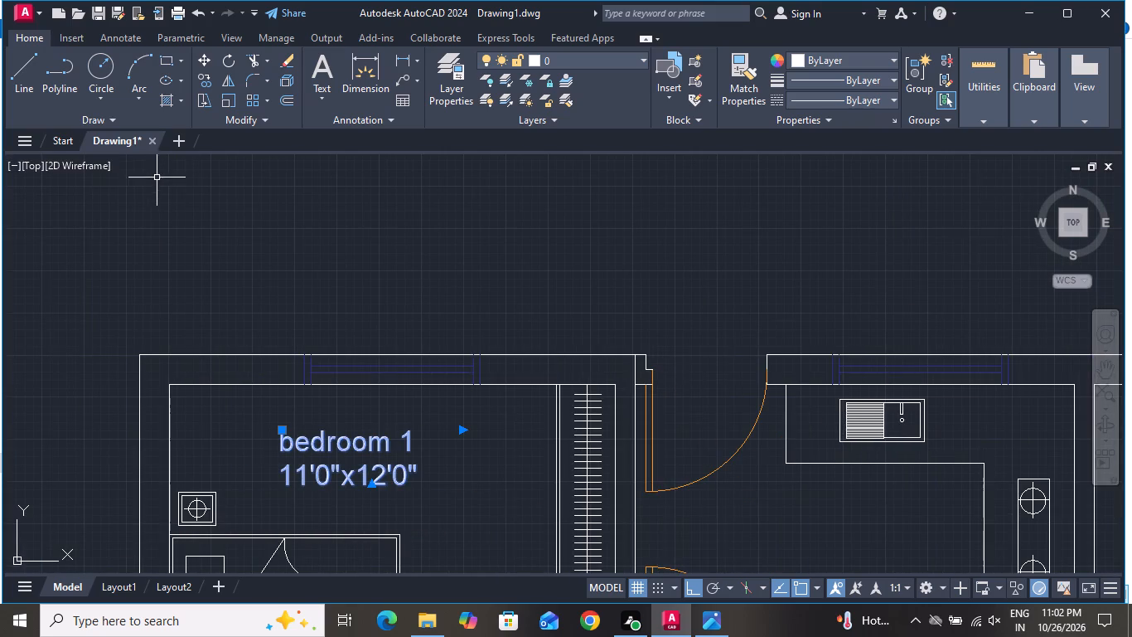
# Change the bedroom label's colour to orange 248,153,30.
pyautogui.click(844, 64)
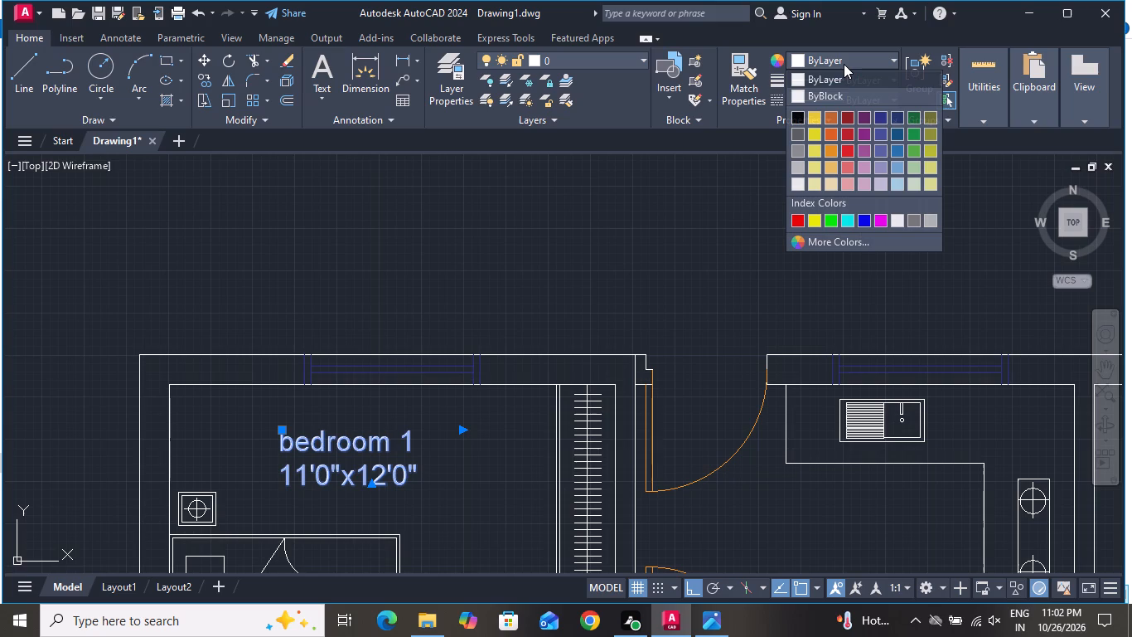
pyautogui.click(835, 153)
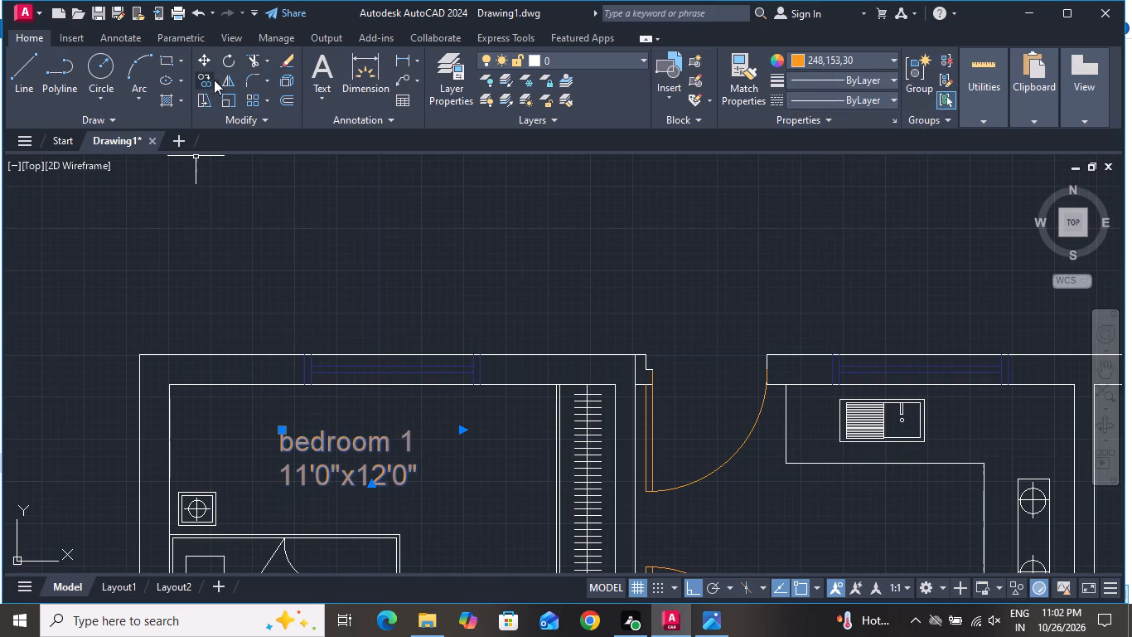
# Copy the north-west bedroom's label into the kitchen and below the bed in the north-east bedroom, with Ortho turned off.
pyautogui.click(205, 86)
pyautogui.click(346, 460)
pyautogui.scroll(-1, 526, 380)
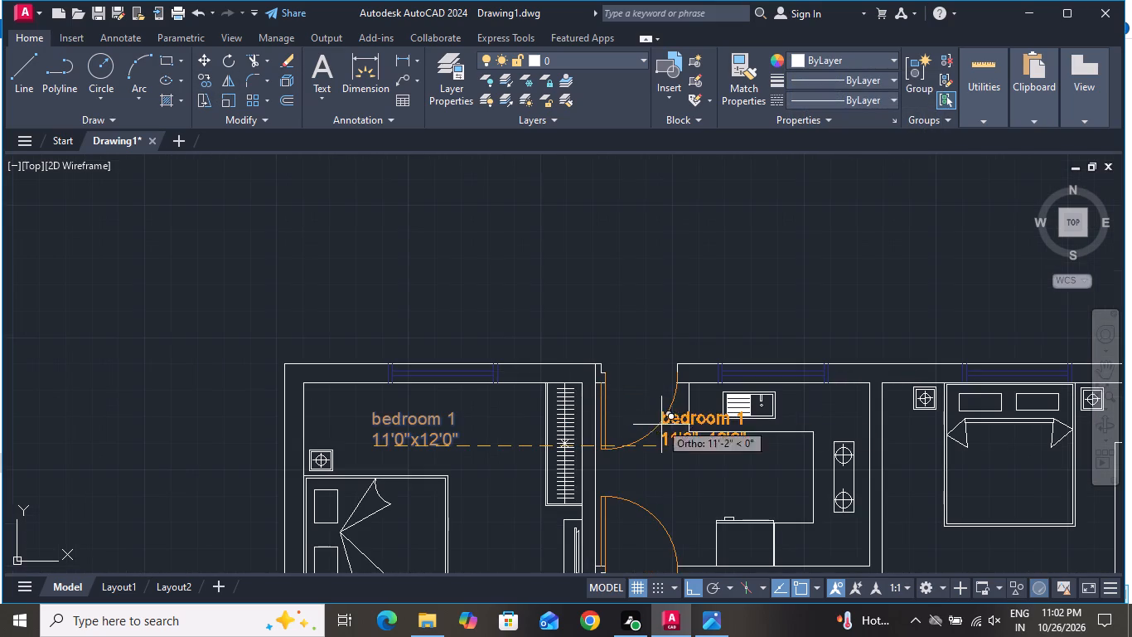
pyautogui.click(697, 590)
pyautogui.click(705, 500)
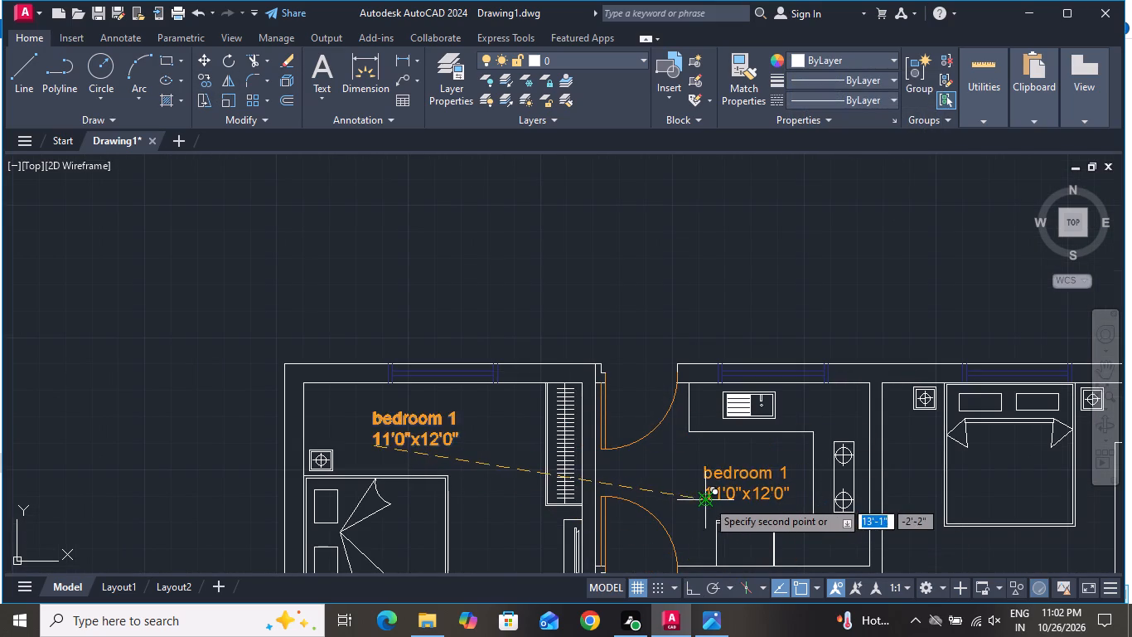
pyautogui.scroll(-2, 741, 427)
pyautogui.scroll(2, 824, 496)
pyautogui.click(838, 498)
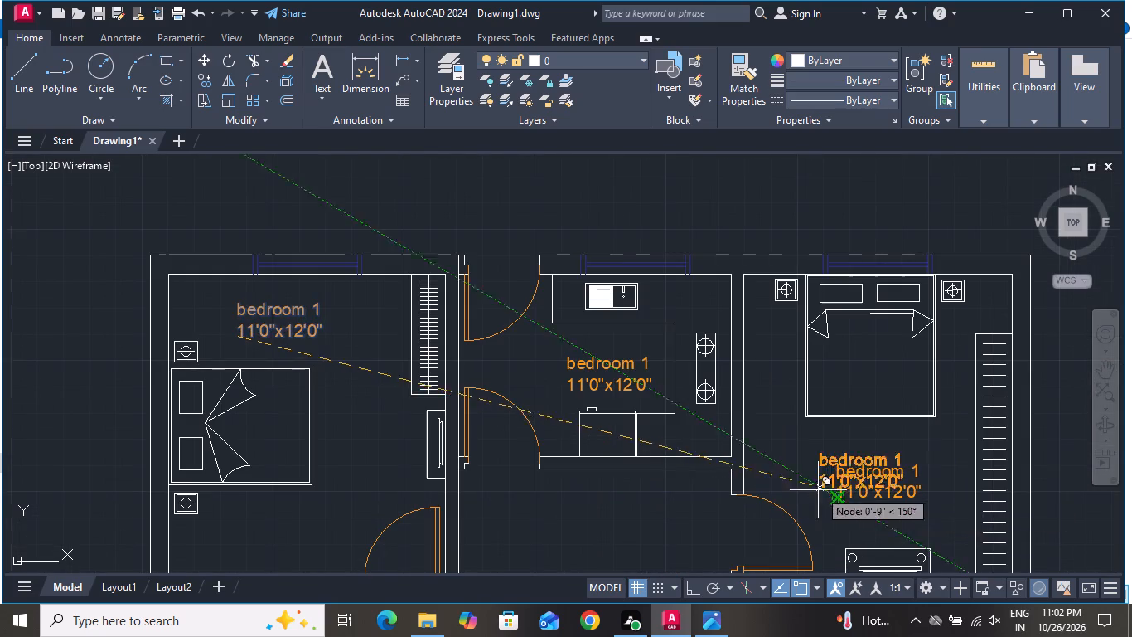
# Place further copies of the label in the central hall, the south-east room, the south-middle room and the south-west bedroom.
pyautogui.scroll(-4, 747, 469)
pyautogui.scroll(2, 723, 503)
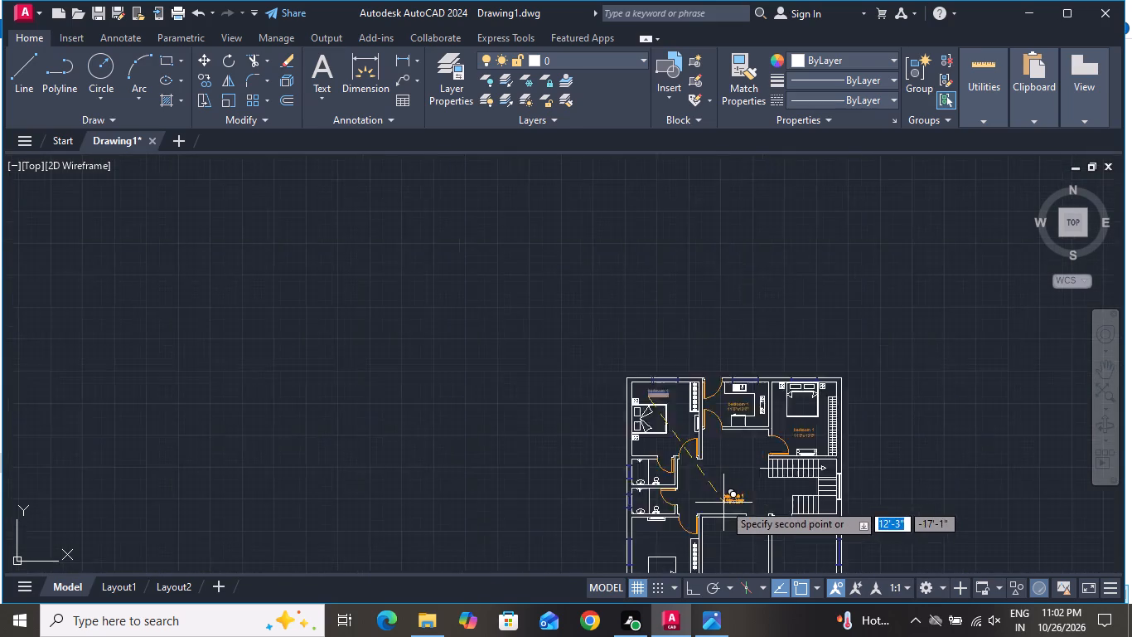
pyautogui.scroll(1, 723, 503)
pyautogui.click(709, 484)
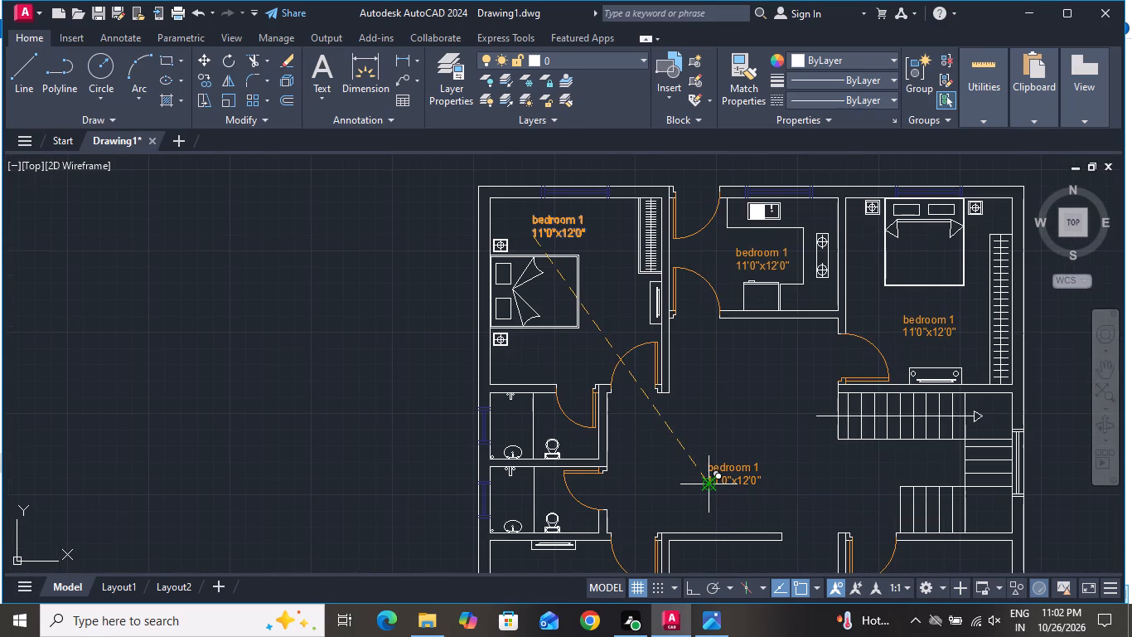
pyautogui.scroll(-4, 728, 488)
pyautogui.scroll(4, 786, 515)
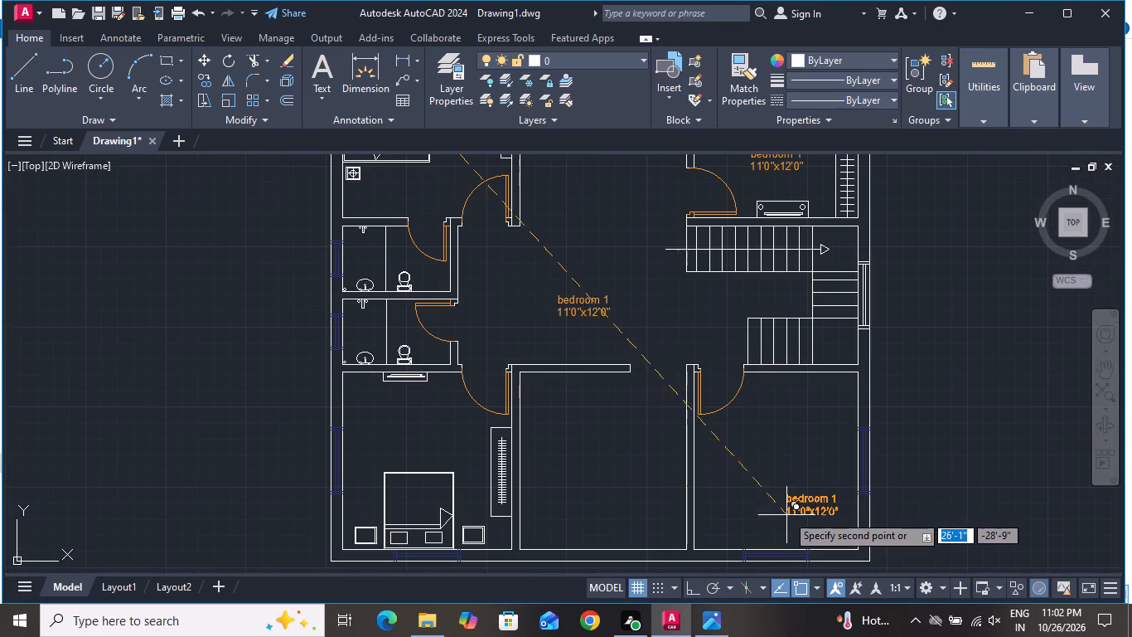
pyautogui.click(758, 484)
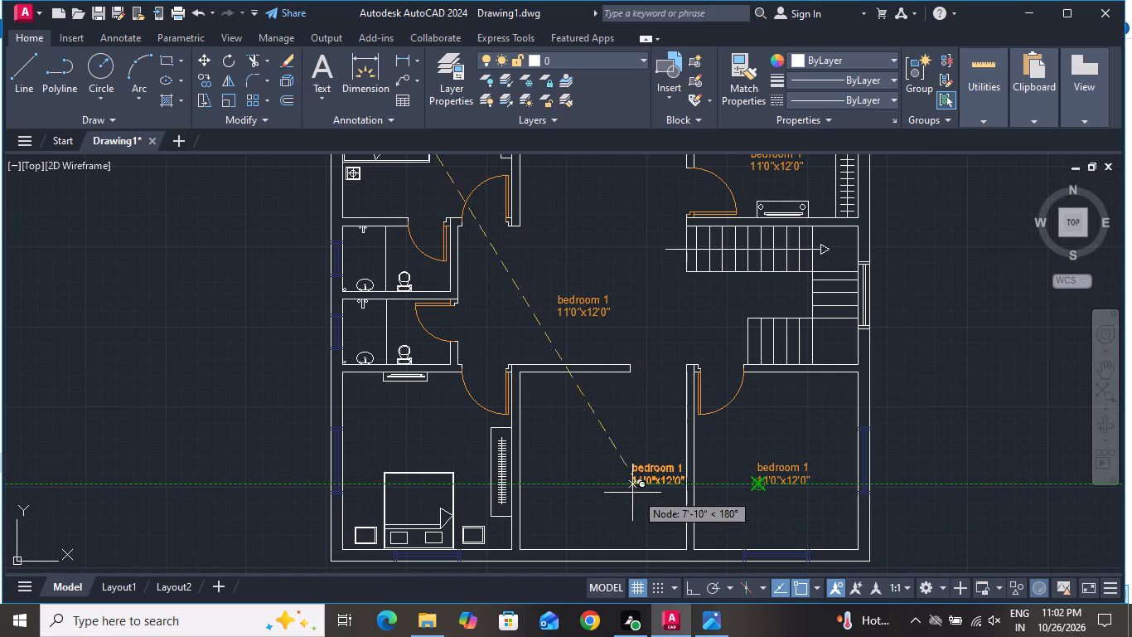
pyautogui.click(576, 493)
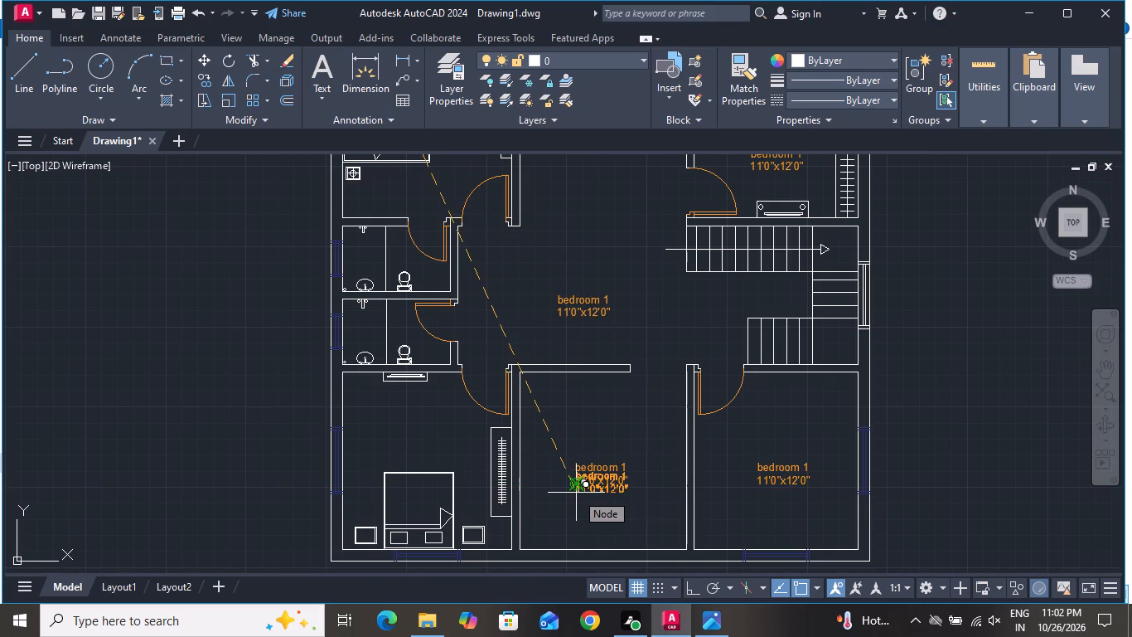
pyautogui.click(377, 441)
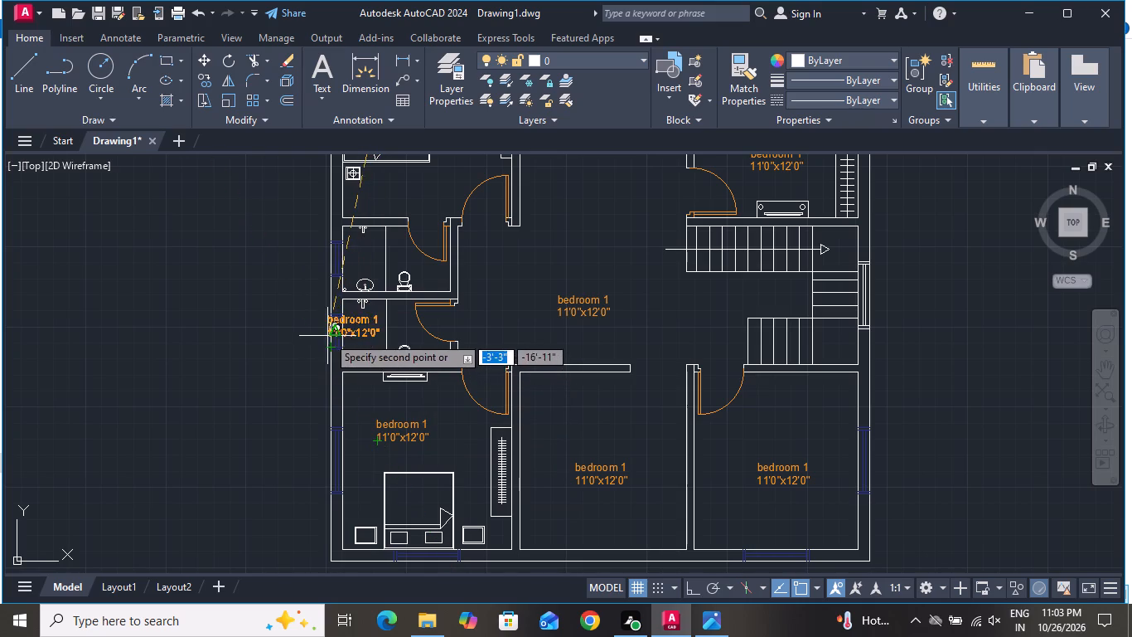
# Place label copies in the two west-side bathrooms and finish copying.
pyautogui.scroll(2, 365, 360)
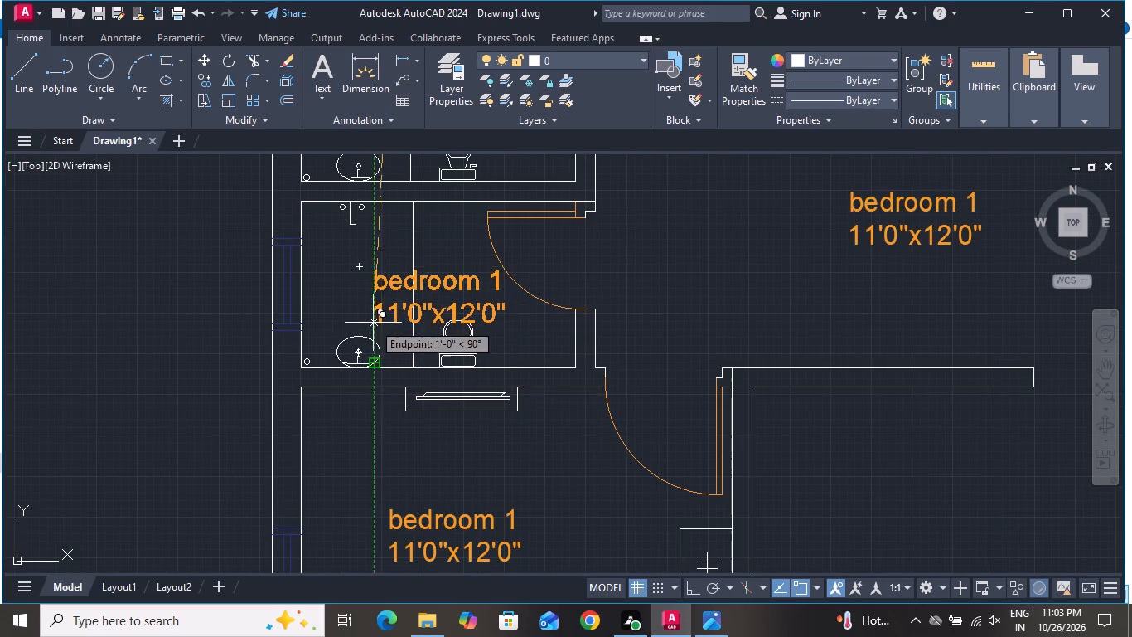
pyautogui.click(346, 290)
pyautogui.scroll(-2, 374, 411)
pyautogui.scroll(2, 360, 308)
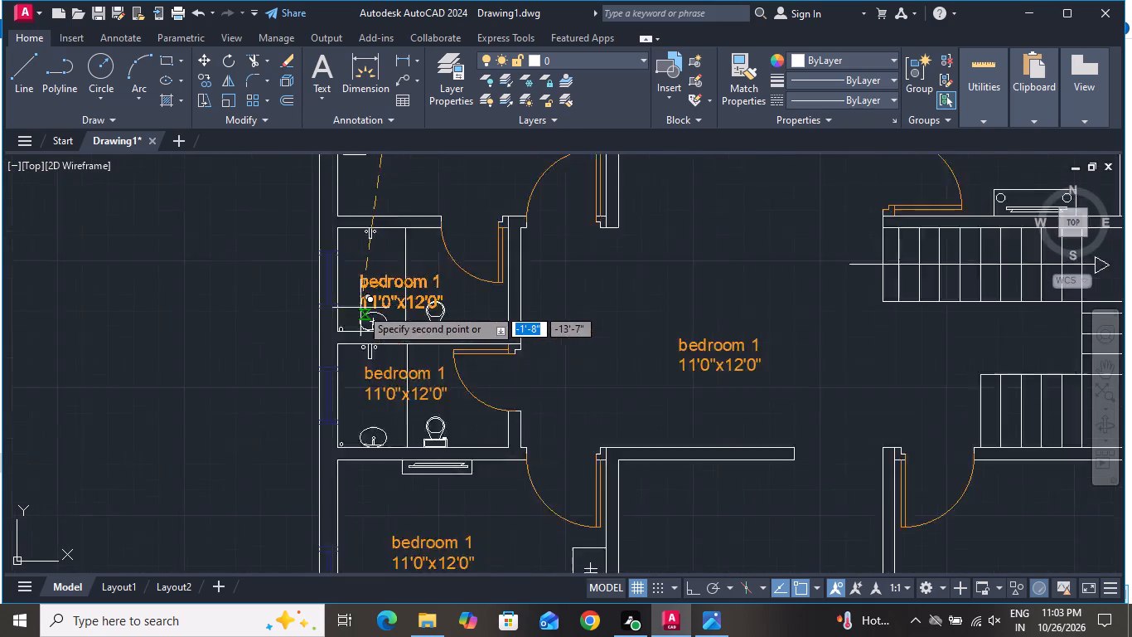
pyautogui.scroll(1, 360, 308)
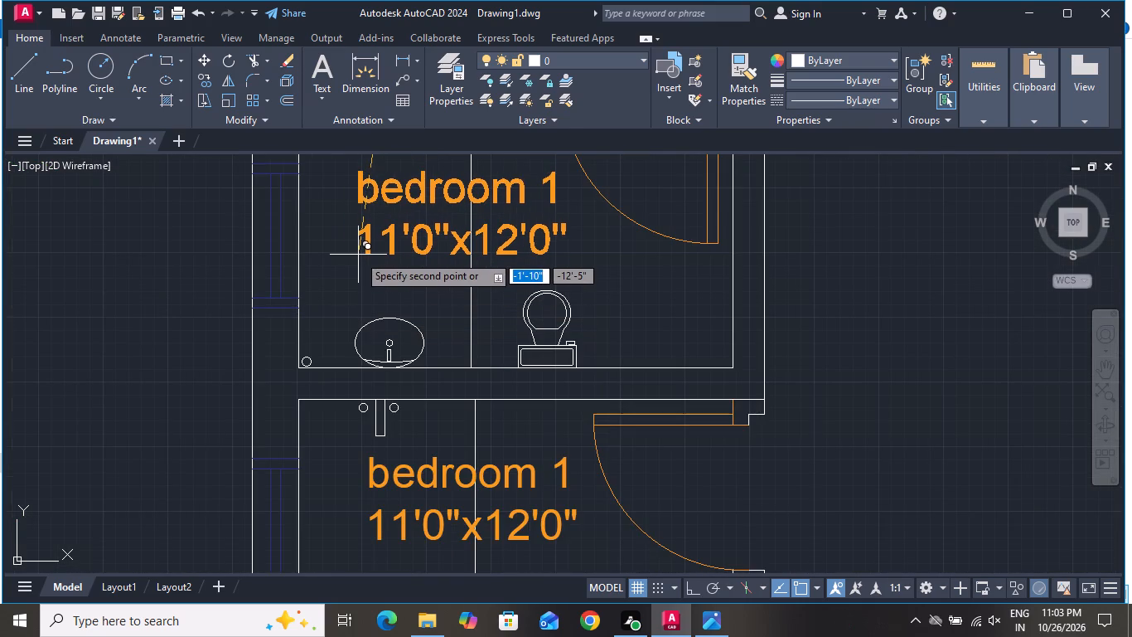
pyautogui.click(358, 255)
pyautogui.scroll(-3, 404, 362)
pyautogui.rightClick(399, 384)
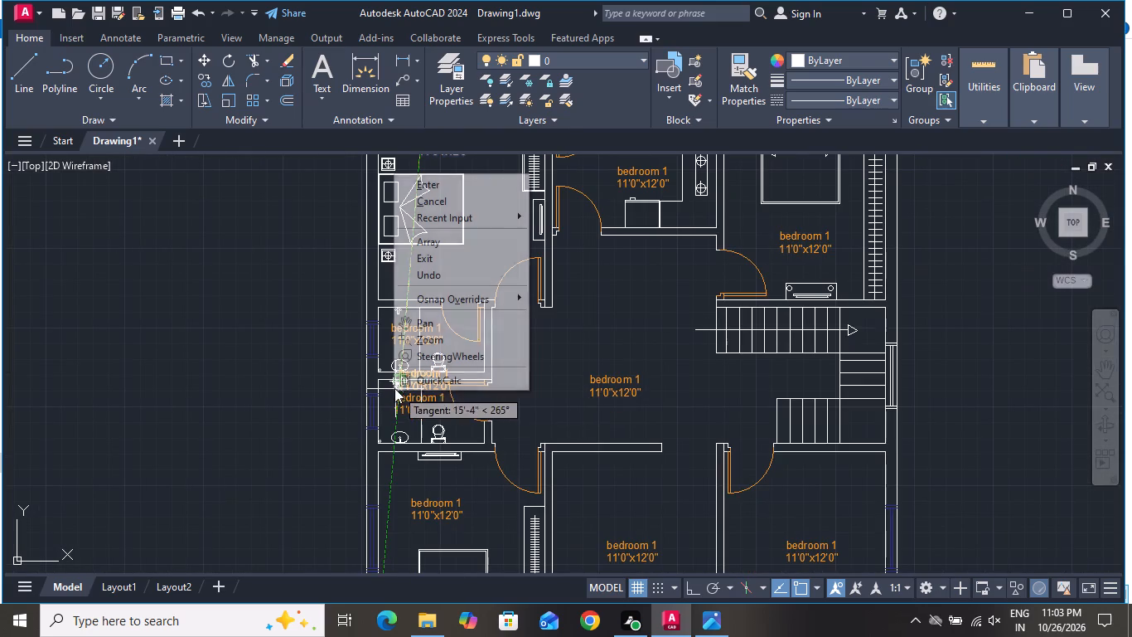
pyautogui.click(443, 206)
# Change the room name in the kitchen's copied label to "kitchen".
pyautogui.scroll(-2, 491, 292)
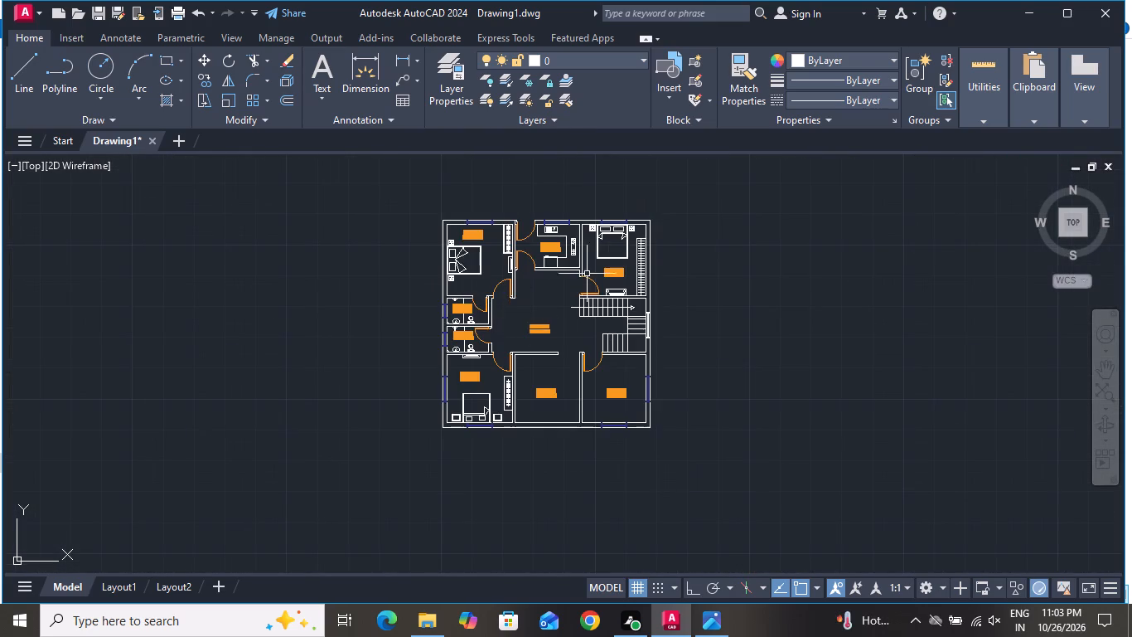
pyautogui.scroll(2, 583, 260)
pyautogui.scroll(3, 500, 209)
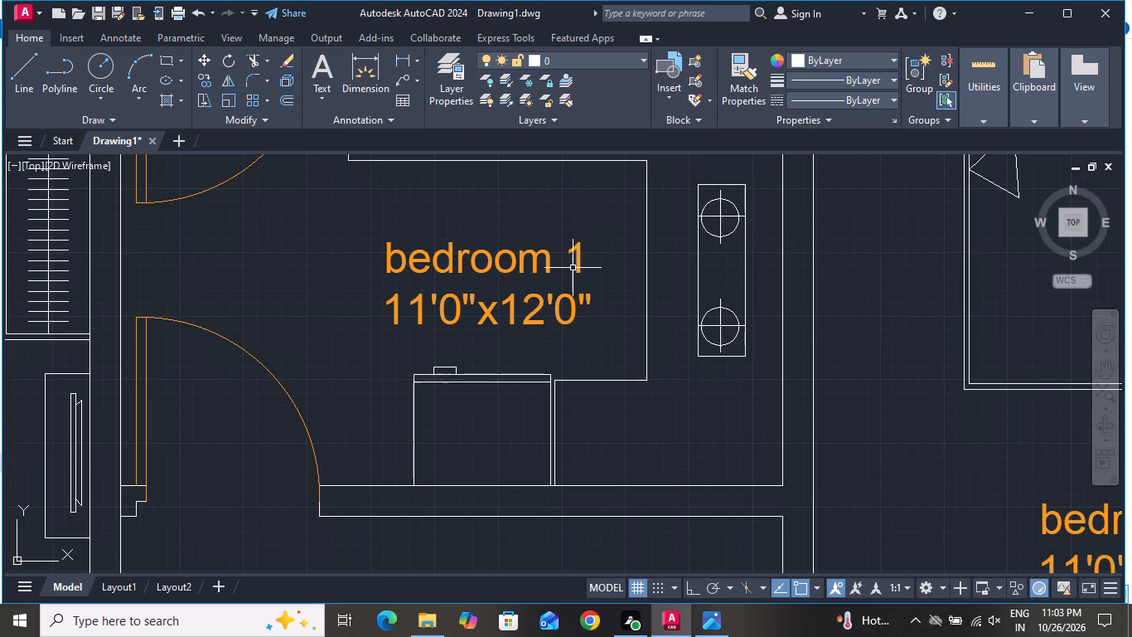
pyautogui.doubleClick(580, 254)
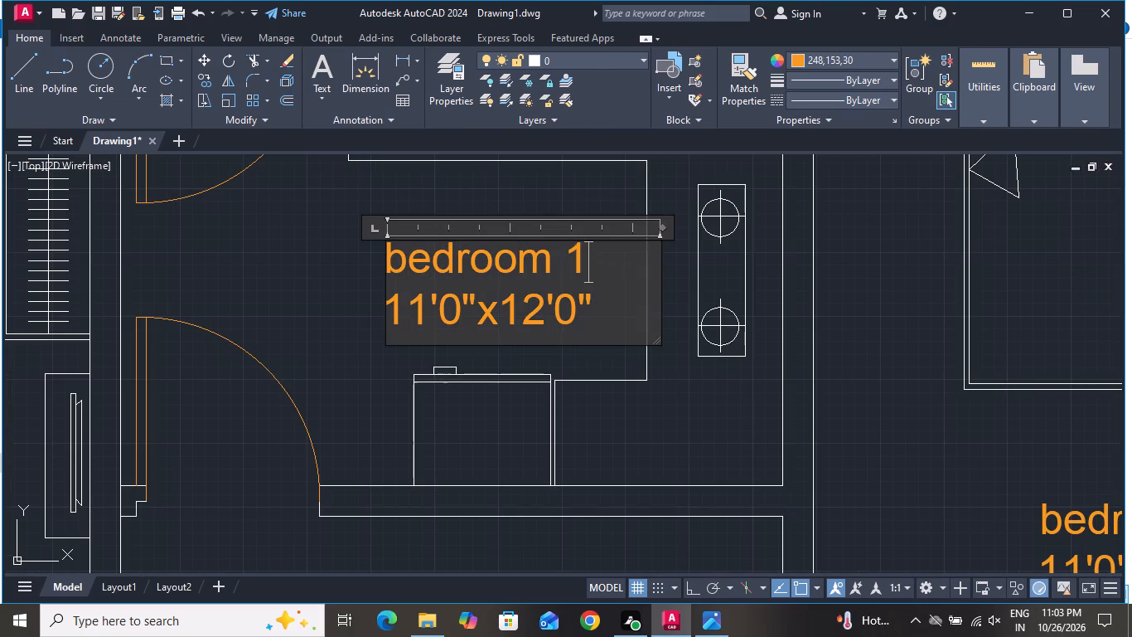
pyautogui.press('BackSpace')
pyautogui.press('BackSpace')
pyautogui.press('BackSpace')
pyautogui.press('BackSpace')
pyautogui.press('BackSpace')
pyautogui.press('BackSpace')
pyautogui.press('BackSpace')
pyautogui.press('BackSpace')
pyautogui.press('BackSpace')
pyautogui.press('BackSpace')
pyautogui.press('BackSpace')
pyautogui.press('BackSpace')
pyautogui.press('BackSpace')
pyautogui.press('BackSpace')
pyautogui.press('BackSpace')
pyautogui.press('BackSpace')
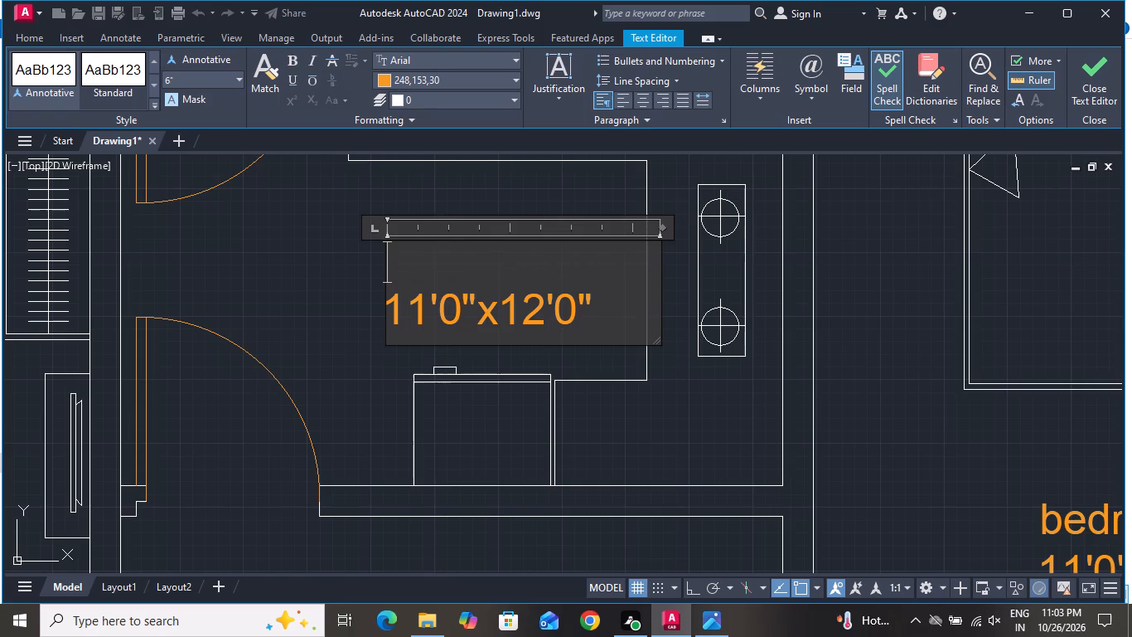
pyautogui.write('kitche')
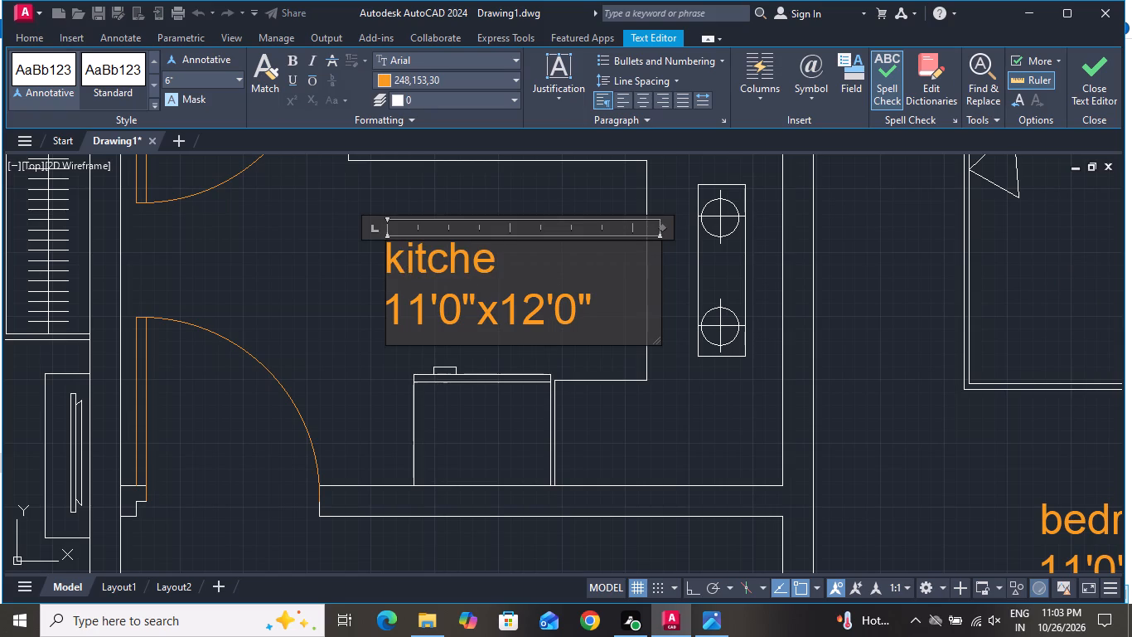
pyautogui.press('n')
# Replace the size line of the kitchen label with 10'10"x8'0".
pyautogui.click(605, 314)
pyautogui.press('BackSpace')
pyautogui.press('BackSpace')
pyautogui.press('BackSpace')
pyautogui.press('BackSpace')
pyautogui.press('BackSpace')
pyautogui.press('BackSpace')
pyautogui.press('BackSpace')
pyautogui.press('BackSpace')
pyautogui.press('BackSpace')
pyautogui.press('BackSpace')
pyautogui.press('BackSpace')
pyautogui.press('BackSpace')
pyautogui.press('BackSpace')
pyautogui.press('BackSpace')
pyautogui.press('BackSpace')
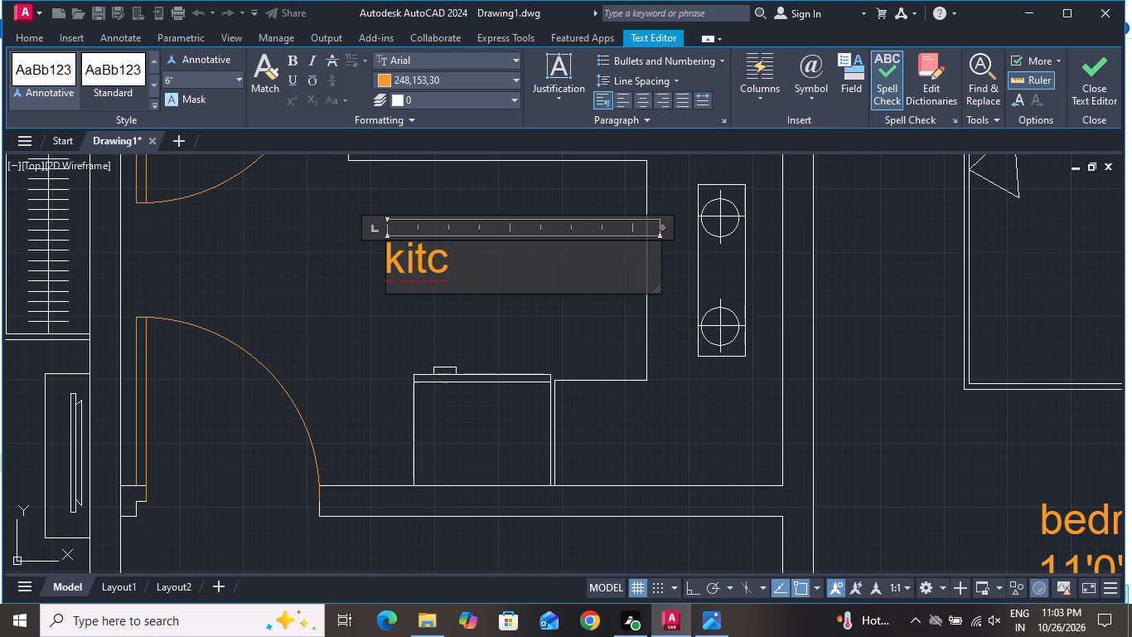
pyautogui.write('he')
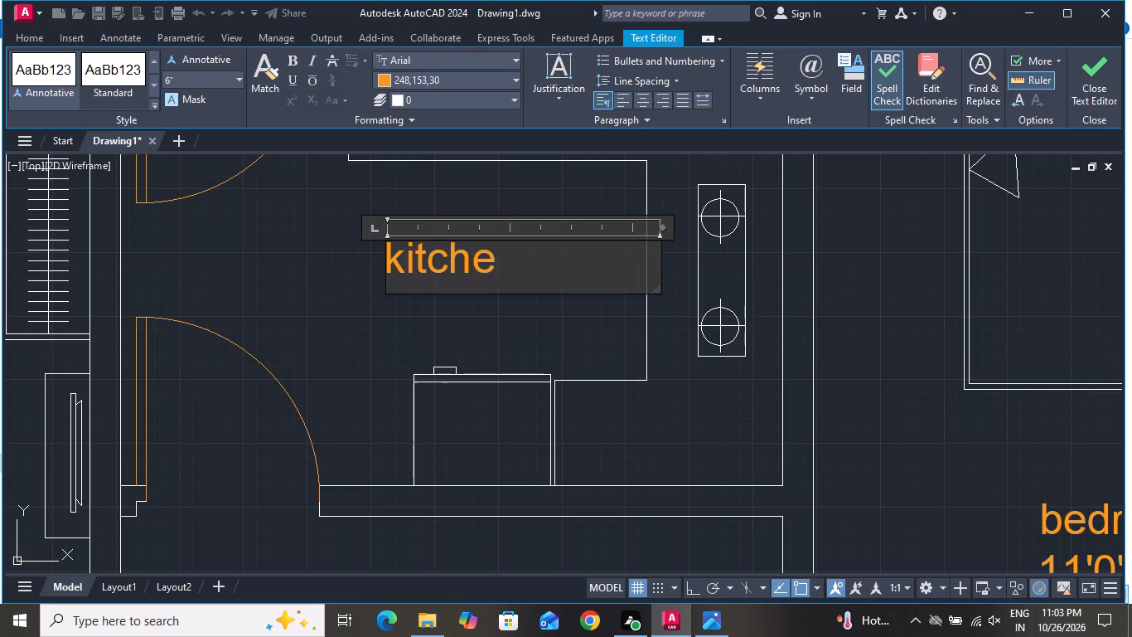
pyautogui.press('n')
pyautogui.press('Return')
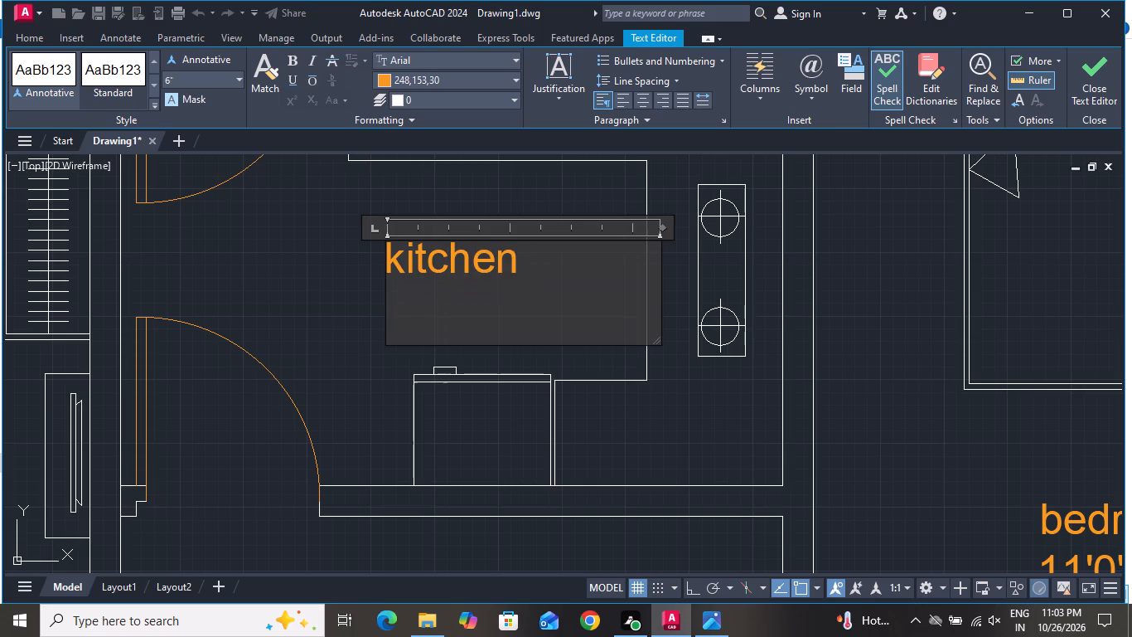
pyautogui.write("10'1")
pyautogui.press('0')
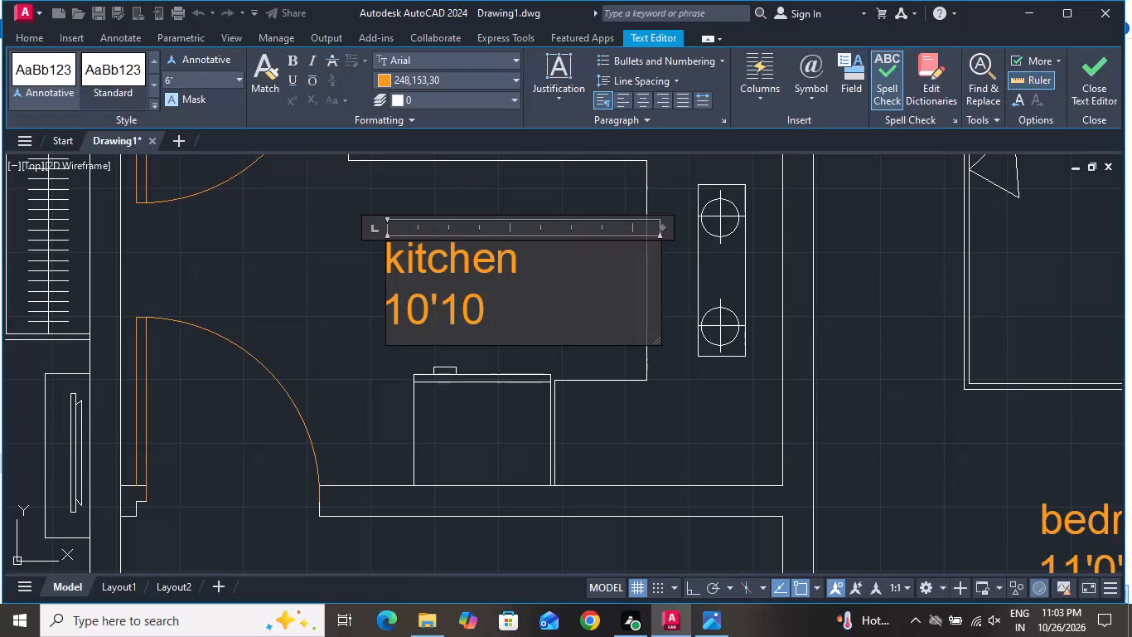
pyautogui.write('"x')
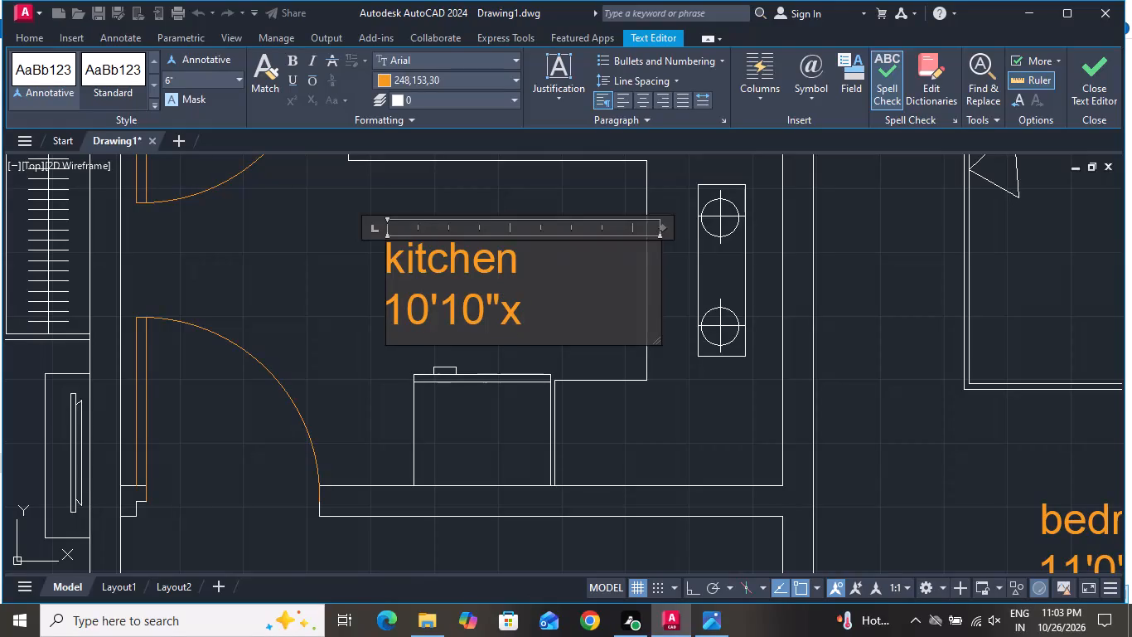
pyautogui.write('8\'0"')
pyautogui.click(659, 382)
# Edit the north-east bedroom's label to read "bedroom 2" with the size line 11'0"x12'0".
pyautogui.scroll(-2, 633, 384)
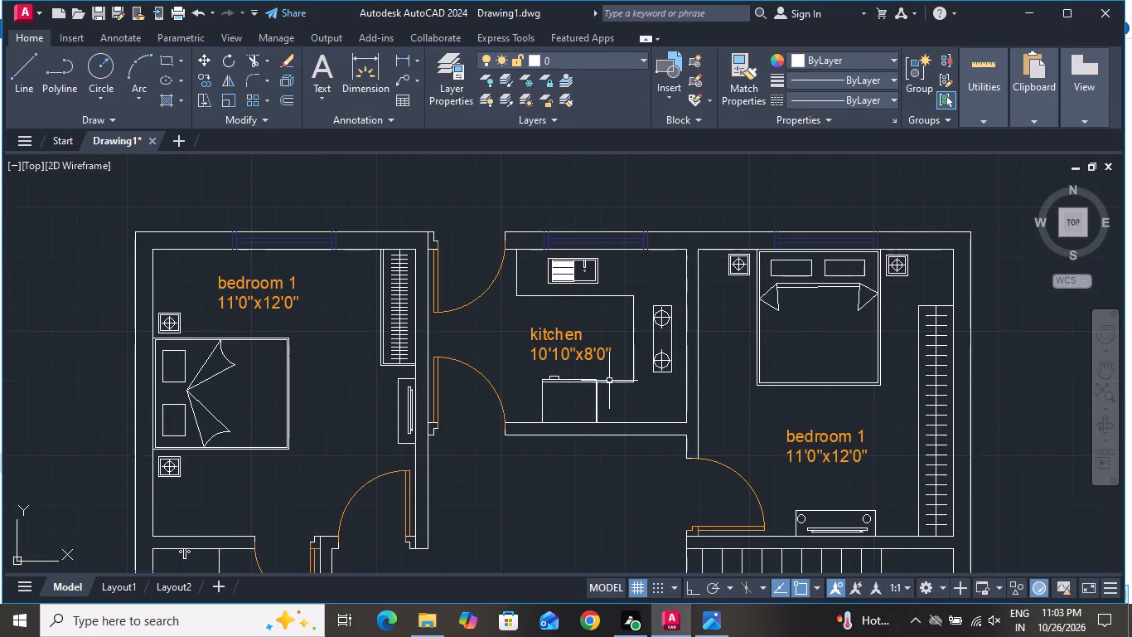
pyautogui.scroll(-1, 626, 381)
pyautogui.scroll(3, 778, 442)
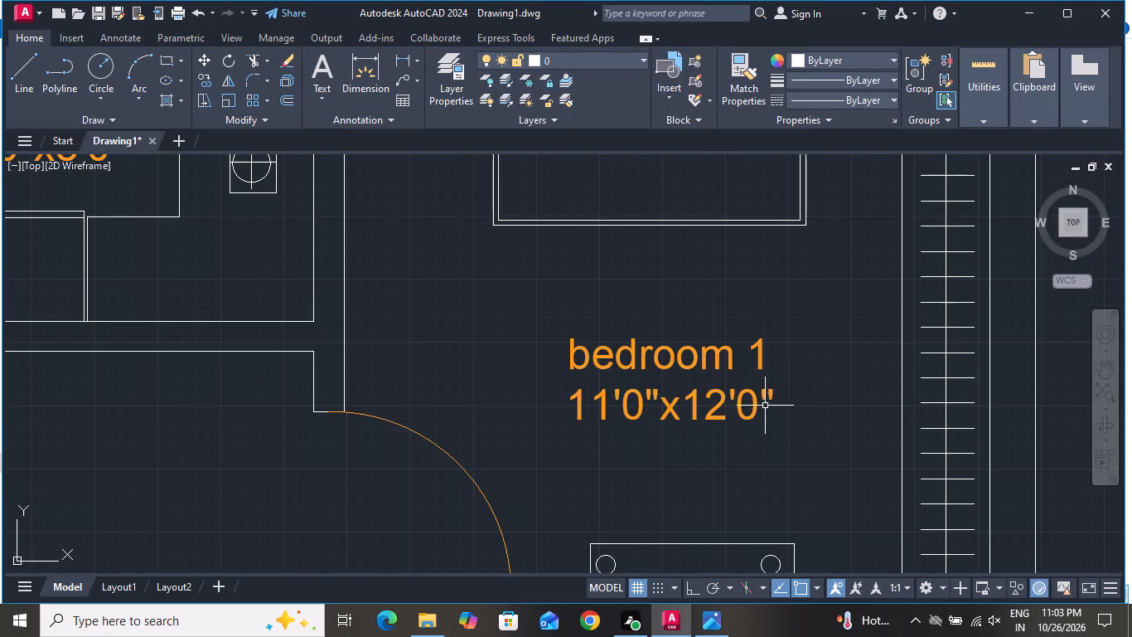
pyautogui.doubleClick(765, 355)
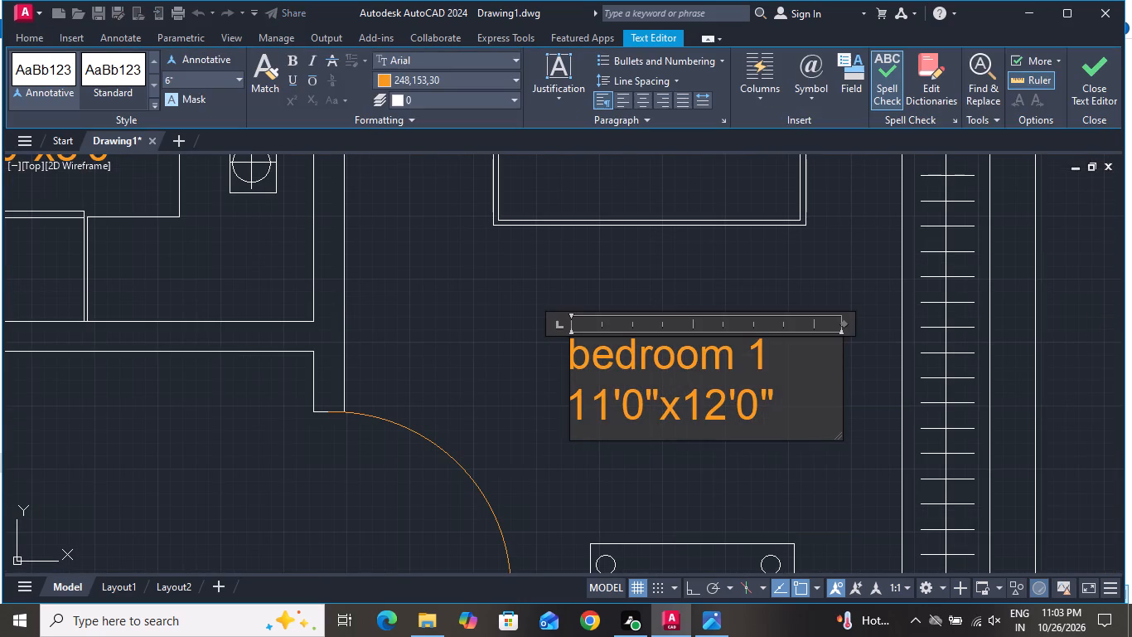
pyautogui.press('BackSpace')
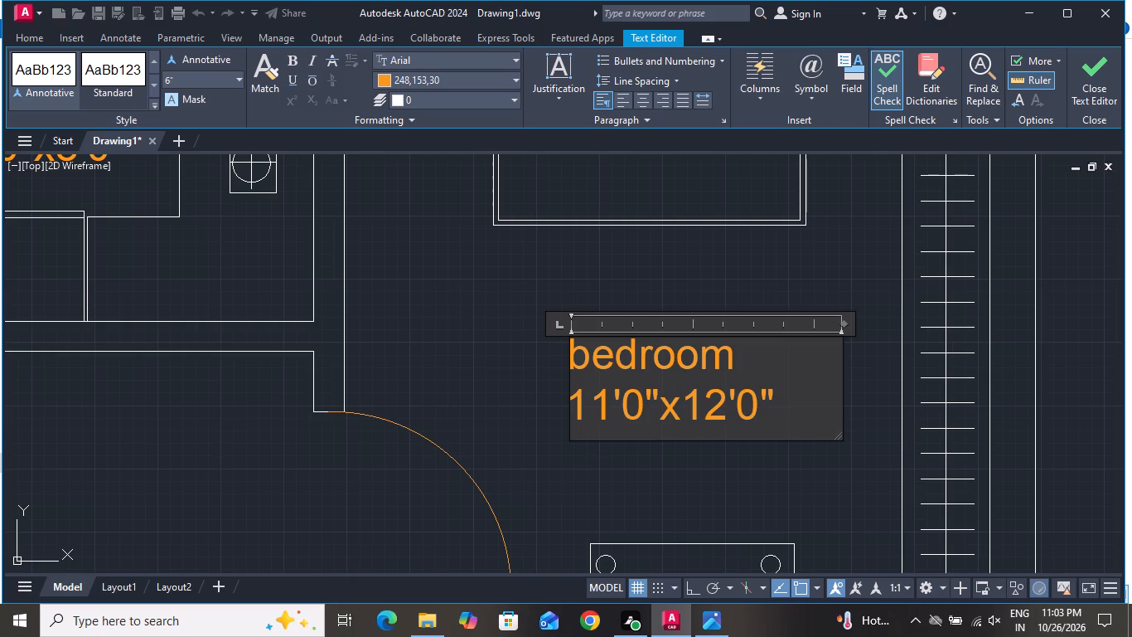
pyautogui.press('2')
pyautogui.click(783, 401)
pyautogui.press('BackSpace')
pyautogui.press('BackSpace')
pyautogui.press('BackSpace')
pyautogui.press('BackSpace')
pyautogui.press('BackSpace')
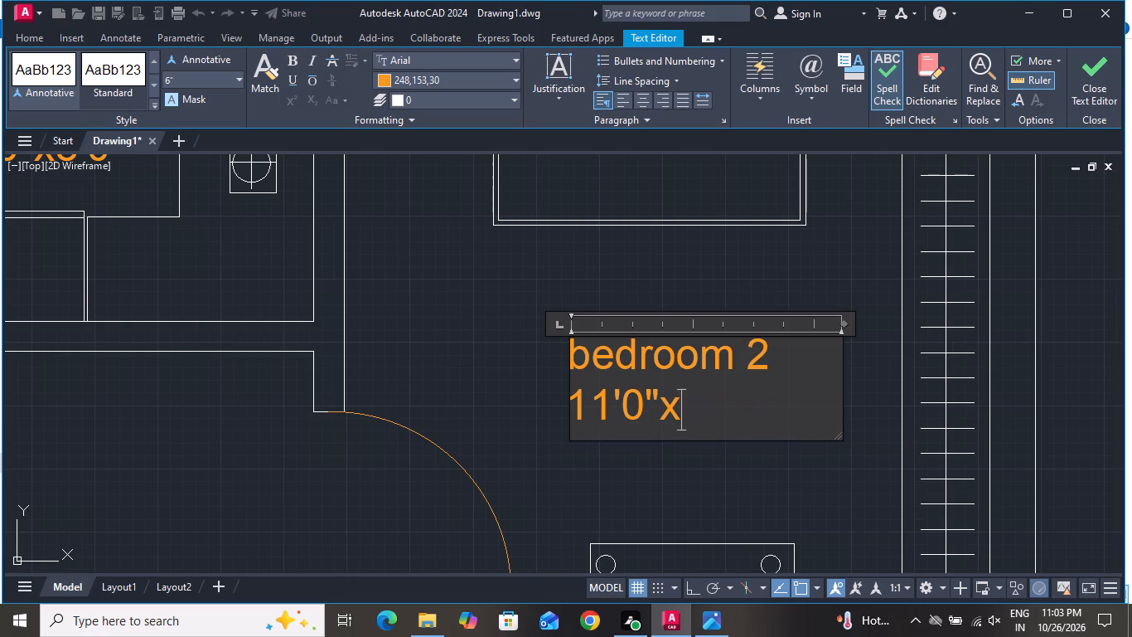
pyautogui.press('BackSpace')
pyautogui.press('BackSpace')
pyautogui.press('BackSpace')
pyautogui.press('BackSpace')
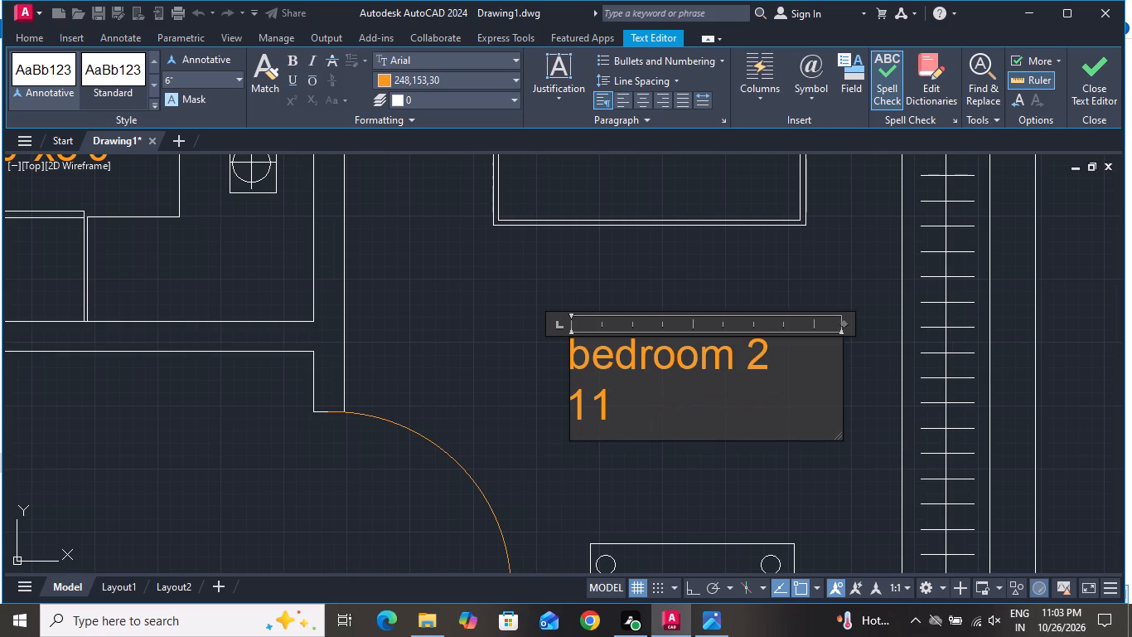
pyautogui.write('\'0"x')
pyautogui.write('12')
pyautogui.write("'0")
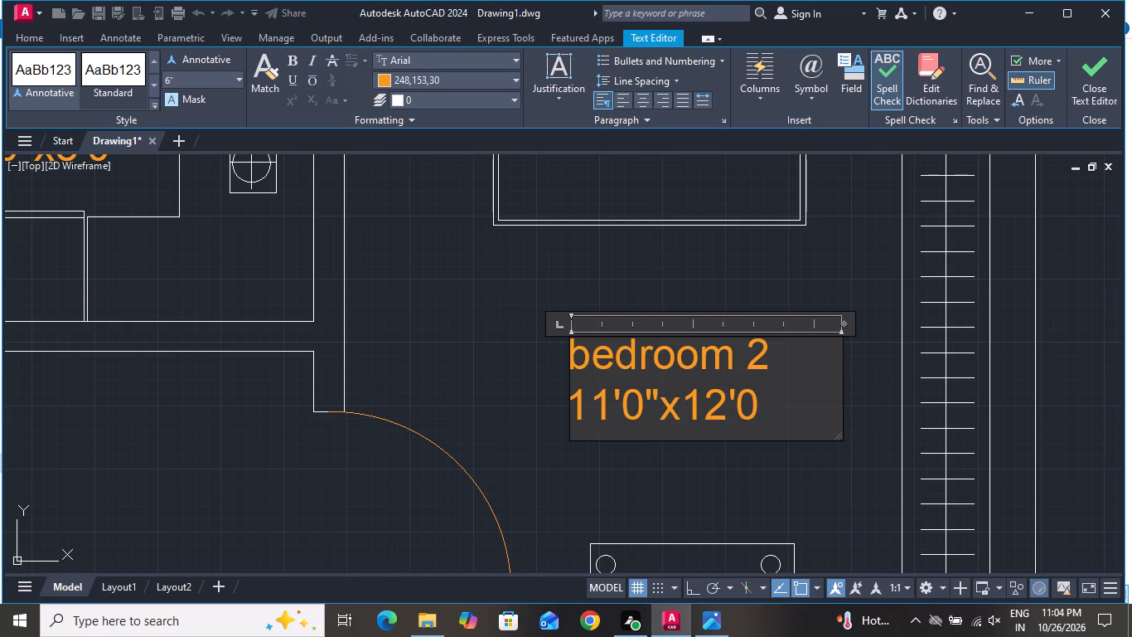
pyautogui.hotkey('shift', '"')
pyautogui.click(792, 283)
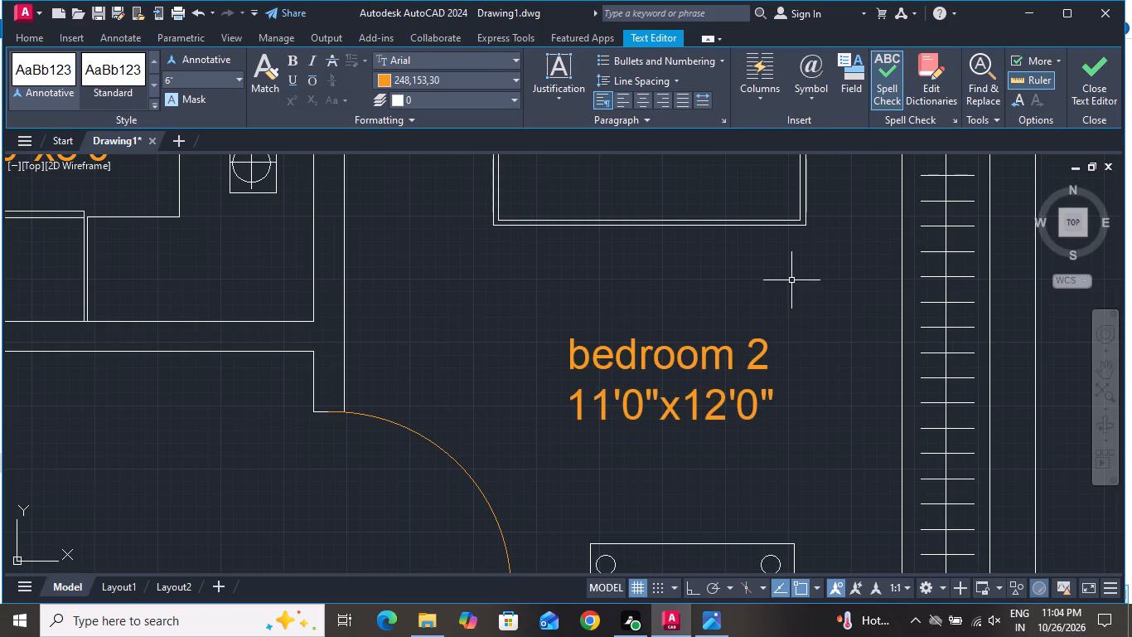
# Change the room name in the upper west-side bathroom's label to "toilet".
pyautogui.scroll(-6, 785, 267)
pyautogui.scroll(2, 733, 317)
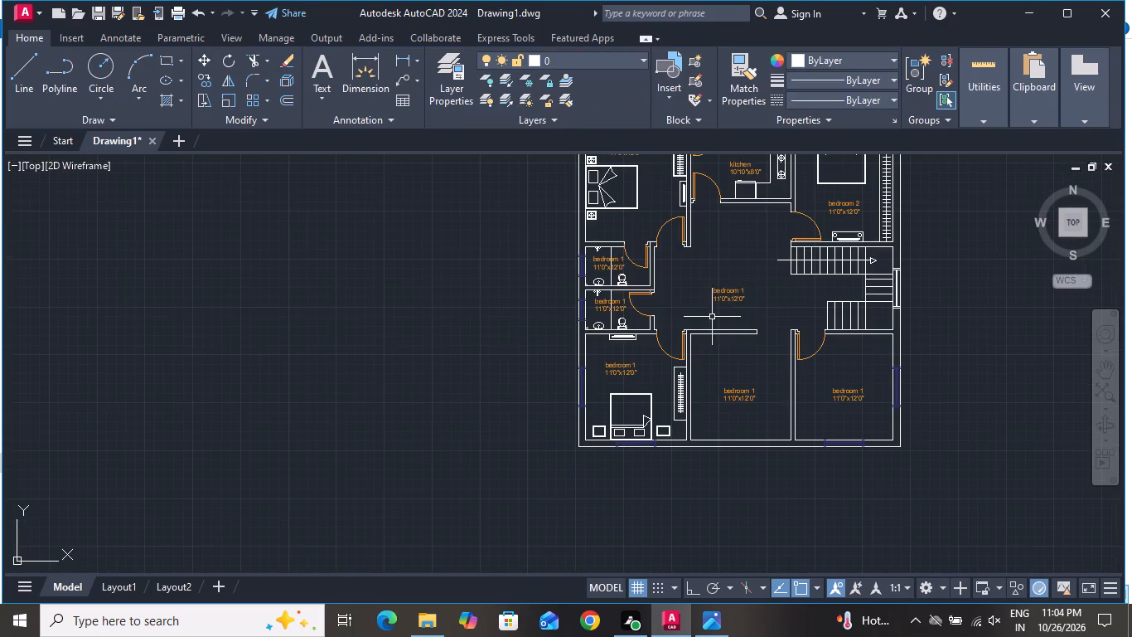
pyautogui.scroll(4, 583, 266)
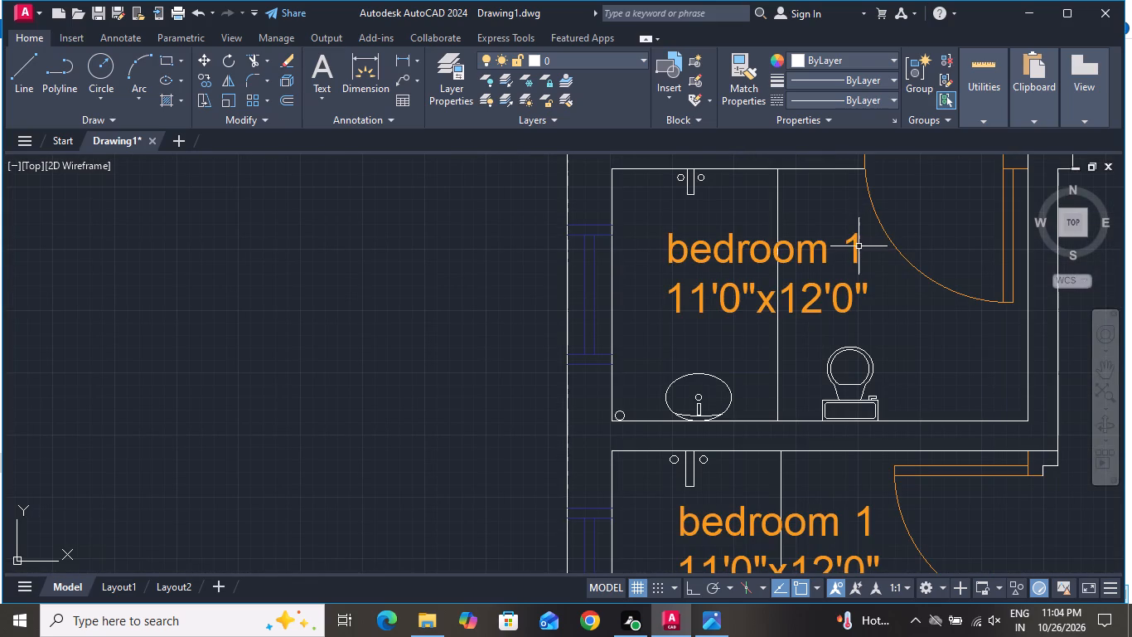
pyautogui.doubleClick(857, 247)
pyautogui.press('BackSpace')
pyautogui.press('BackSpace')
pyautogui.press('BackSpace')
pyautogui.press('BackSpace')
pyautogui.press('BackSpace')
pyautogui.press('BackSpace')
pyautogui.press('BackSpace')
pyautogui.press('BackSpace')
pyautogui.press('BackSpace')
pyautogui.press('BackSpace')
pyautogui.press('BackSpace')
pyautogui.press('BackSpace')
pyautogui.press('BackSpace')
pyautogui.press('BackSpace')
pyautogui.press('BackSpace')
pyautogui.press('BackSpace')
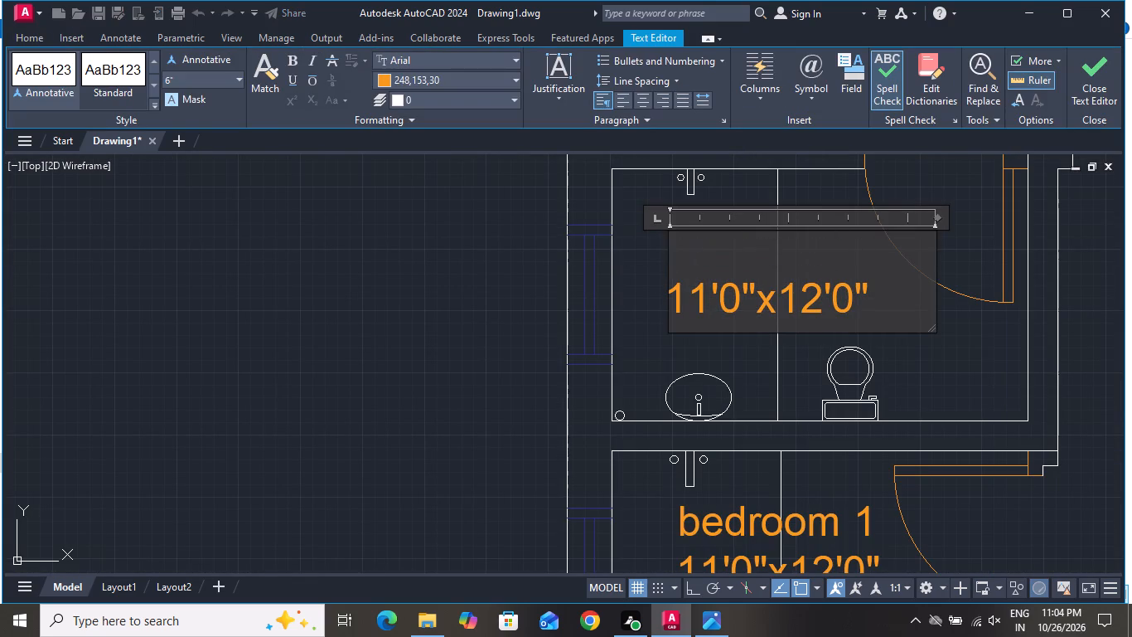
pyautogui.write('toilet')
# Replace the size line of the upper toilet's label with 7'0"x4'3" and finish editing the text.
pyautogui.click(893, 299)
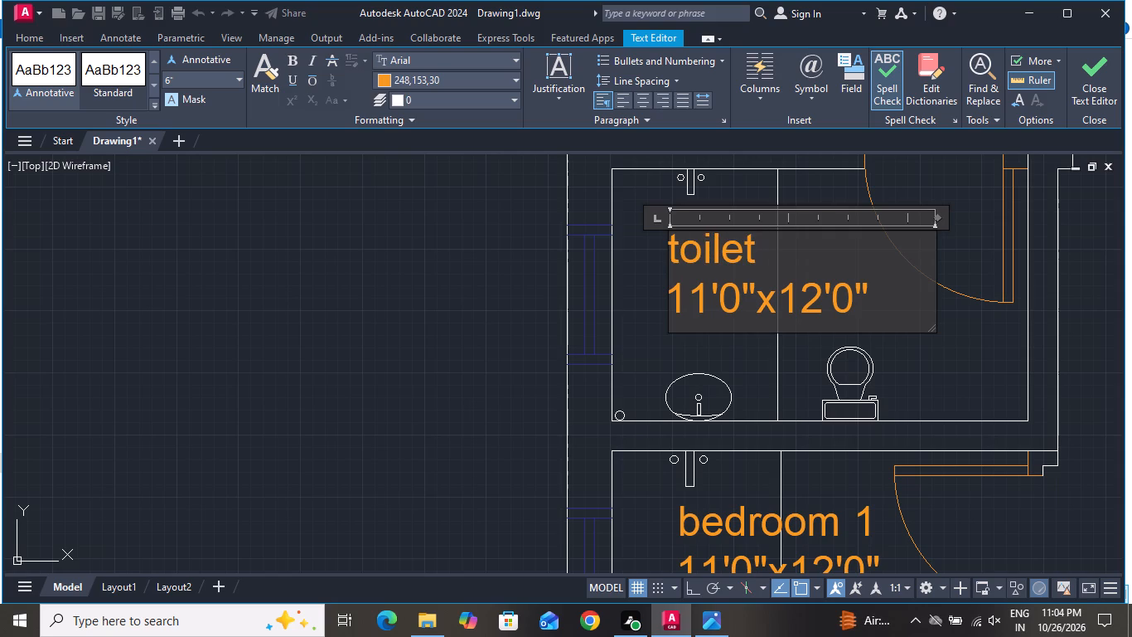
pyautogui.press('BackSpace')
pyautogui.press('BackSpace')
pyautogui.press('BackSpace')
pyautogui.press('BackSpace')
pyautogui.press('BackSpace')
pyautogui.press('BackSpace')
pyautogui.press('BackSpace')
pyautogui.press('BackSpace')
pyautogui.press('BackSpace')
pyautogui.press('BackSpace')
pyautogui.press('BackSpace')
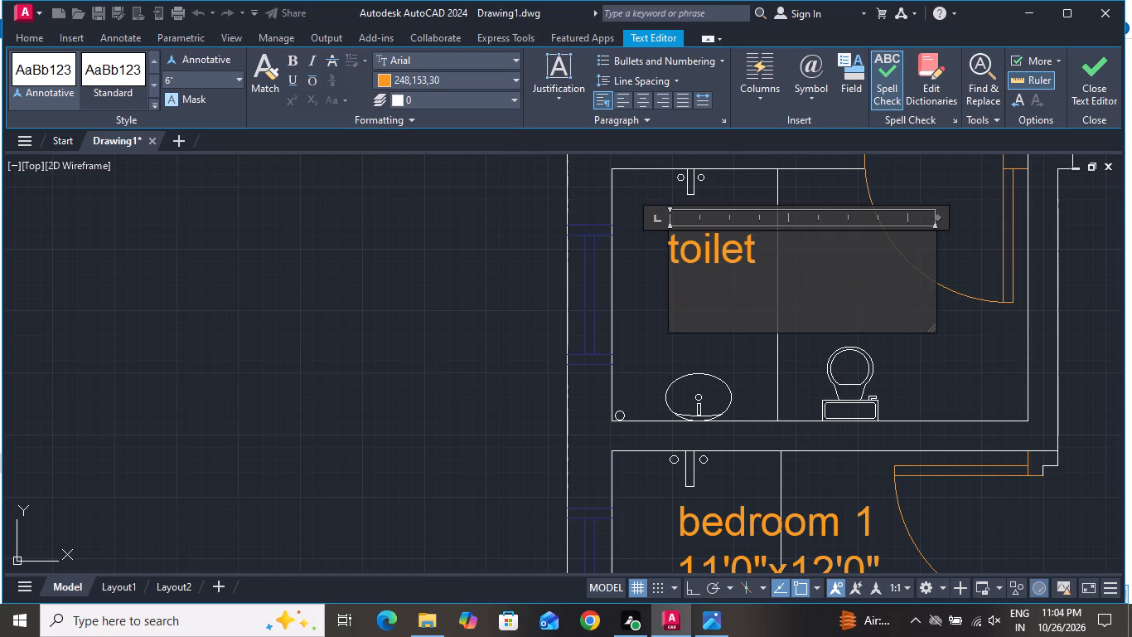
pyautogui.write("7'0")
pyautogui.press("'")
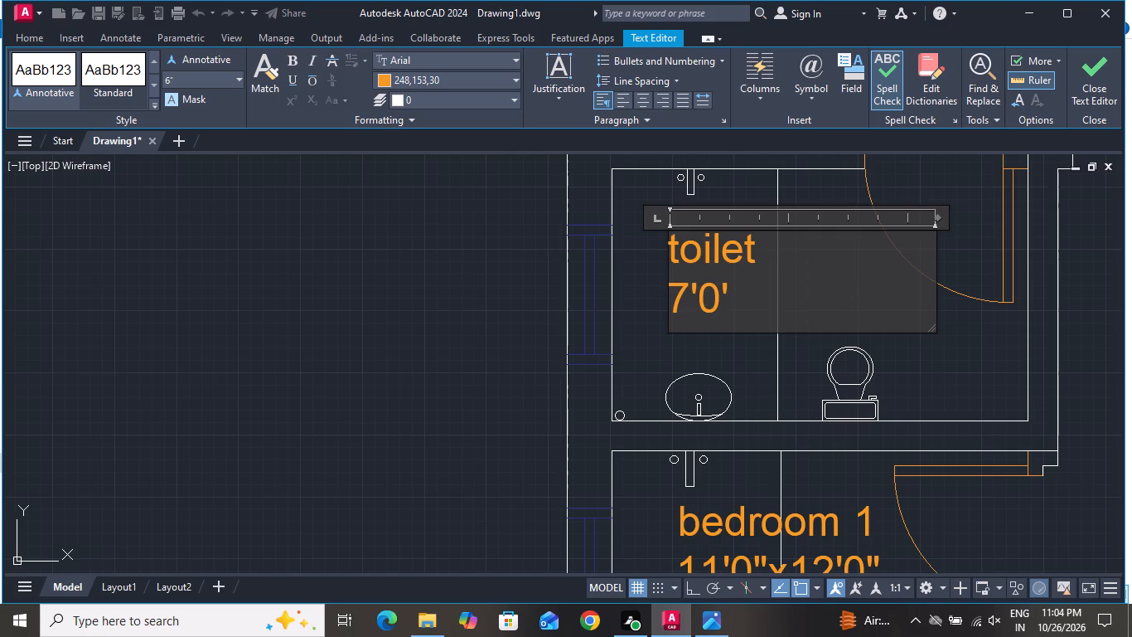
pyautogui.press('BackSpace')
pyautogui.hotkey('shift', '"')
pyautogui.press('x')
pyautogui.write("4'")
pyautogui.press('3')
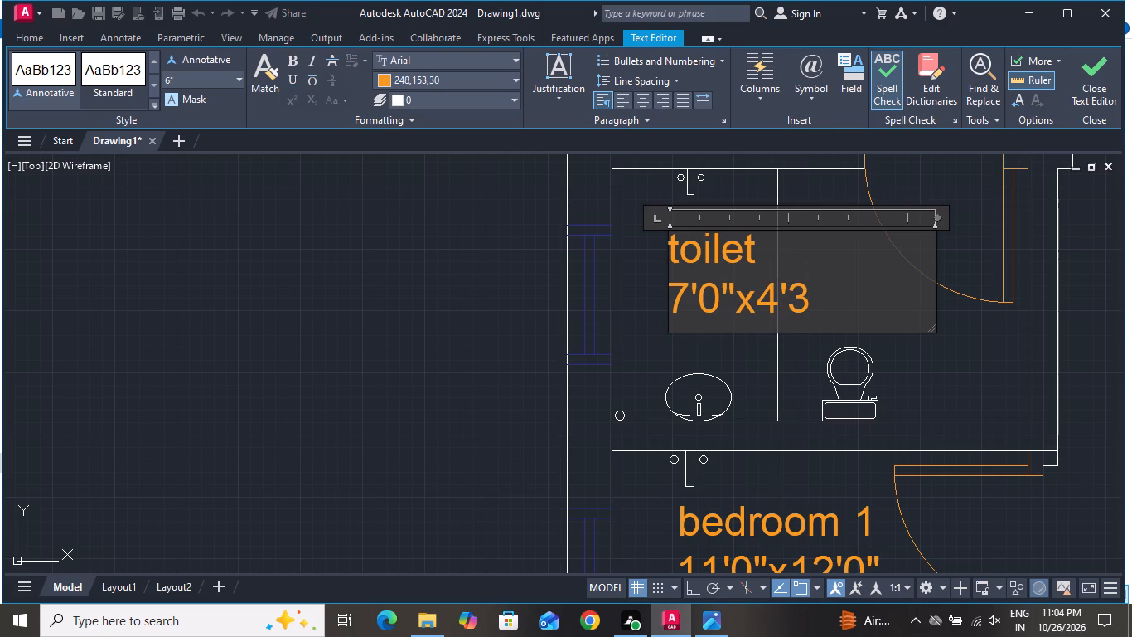
pyautogui.hotkey('shift', '"')
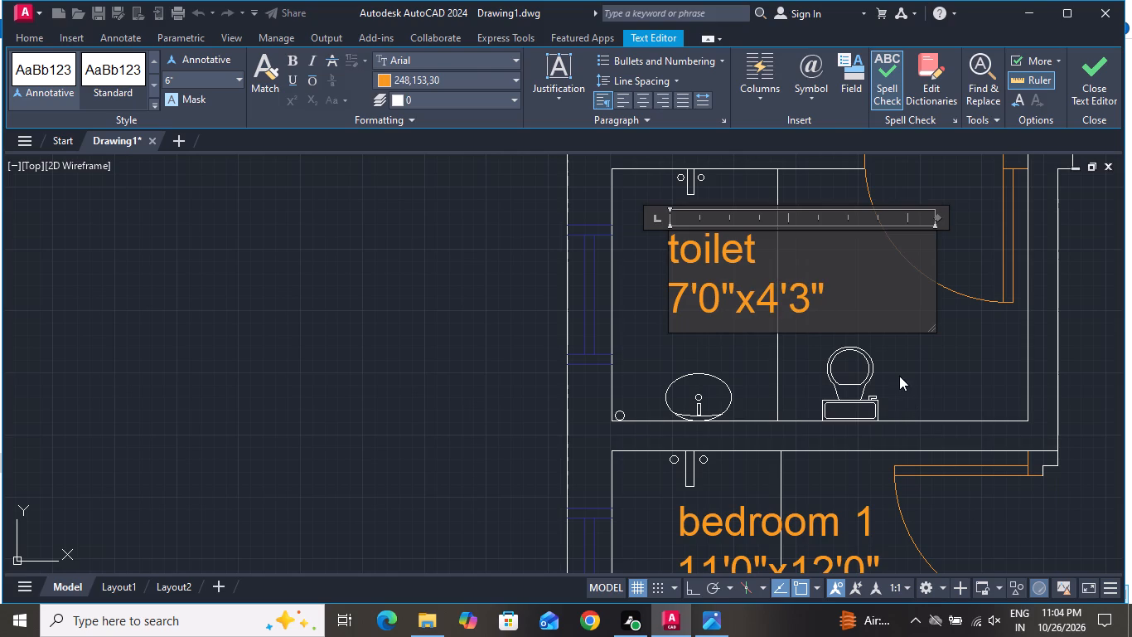
pyautogui.click(899, 375)
# Change the room name in the lower west-side bathroom's label to "toilet".
pyautogui.scroll(-1, 887, 362)
pyautogui.scroll(2, 878, 487)
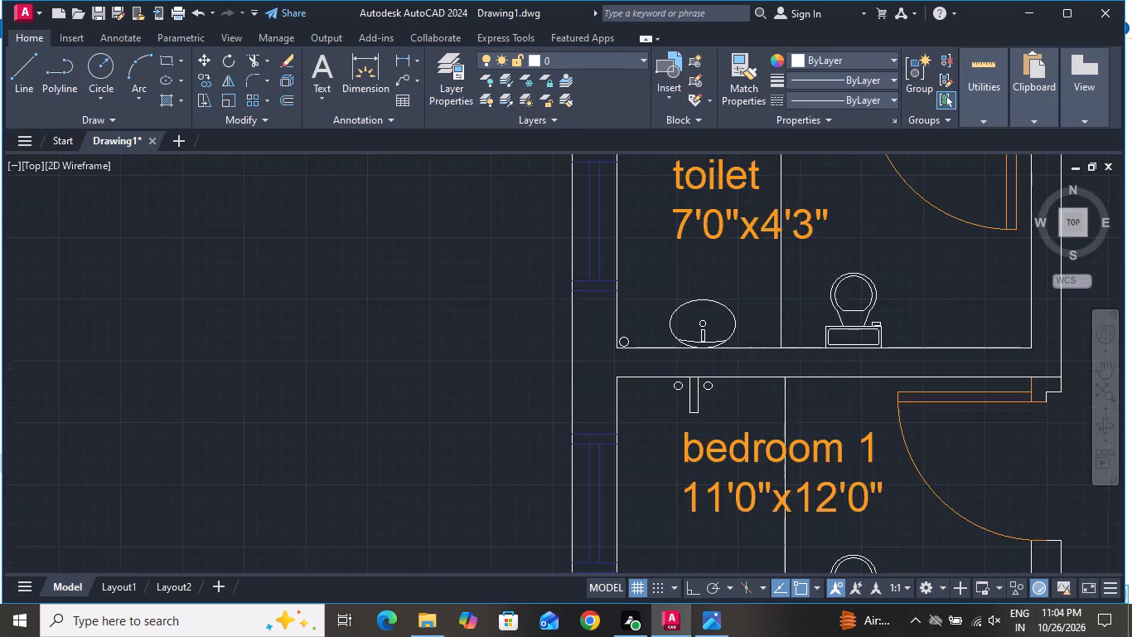
pyautogui.doubleClick(868, 437)
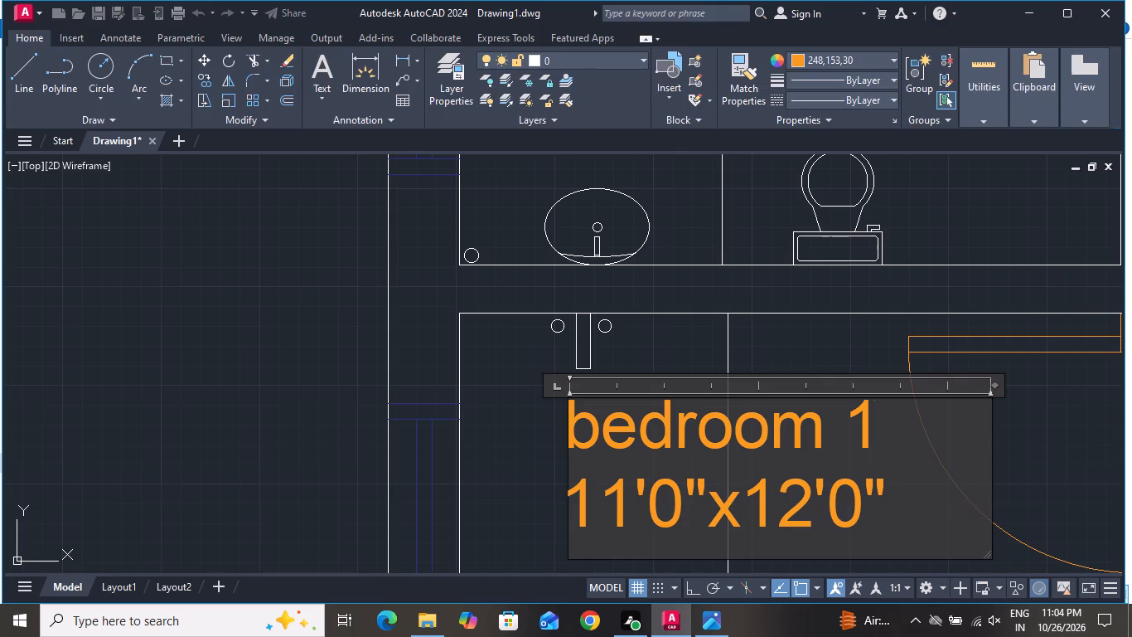
pyautogui.press('BackSpace')
pyautogui.press('BackSpace')
pyautogui.press('BackSpace')
pyautogui.press('BackSpace')
pyautogui.press('BackSpace')
pyautogui.press('BackSpace')
pyautogui.press('BackSpace')
pyautogui.press('BackSpace')
pyautogui.press('BackSpace')
pyautogui.press('BackSpace')
pyautogui.press('BackSpace')
pyautogui.press('BackSpace')
pyautogui.press('BackSpace')
pyautogui.press('BackSpace')
pyautogui.press('BackSpace')
pyautogui.press('BackSpace')
pyautogui.press('BackSpace')
pyautogui.press('BackSpace')
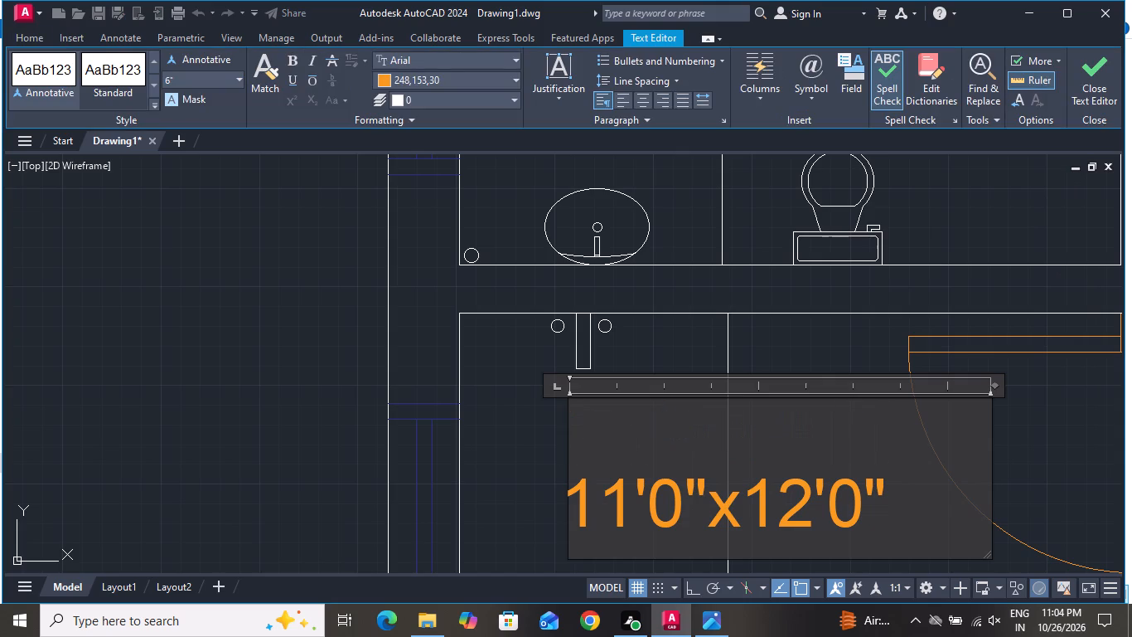
pyautogui.write('to')
pyautogui.write('ilet')
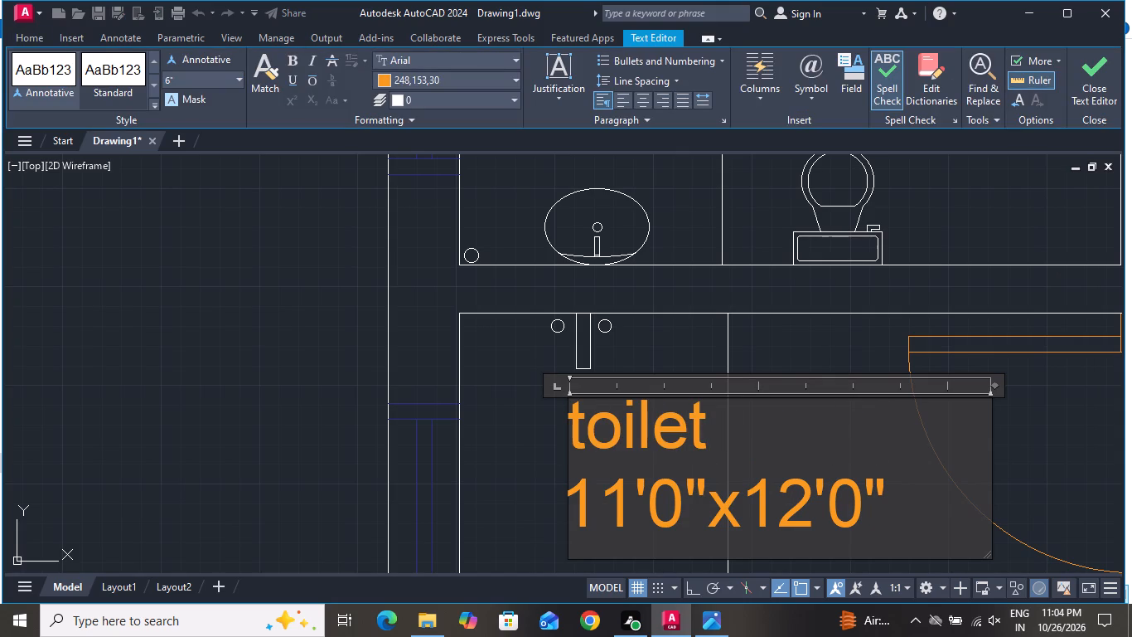
# Replace the size line of the lower toilet's label with 7'0"x4'3" and finish editing the text.
pyautogui.click(916, 512)
pyautogui.press('BackSpace')
pyautogui.press('BackSpace')
pyautogui.press('BackSpace')
pyautogui.press('BackSpace')
pyautogui.press('BackSpace')
pyautogui.press('BackSpace')
pyautogui.press('BackSpace')
pyautogui.press('BackSpace')
pyautogui.press('BackSpace')
pyautogui.press('BackSpace')
pyautogui.press('BackSpace')
pyautogui.press('BackSpace')
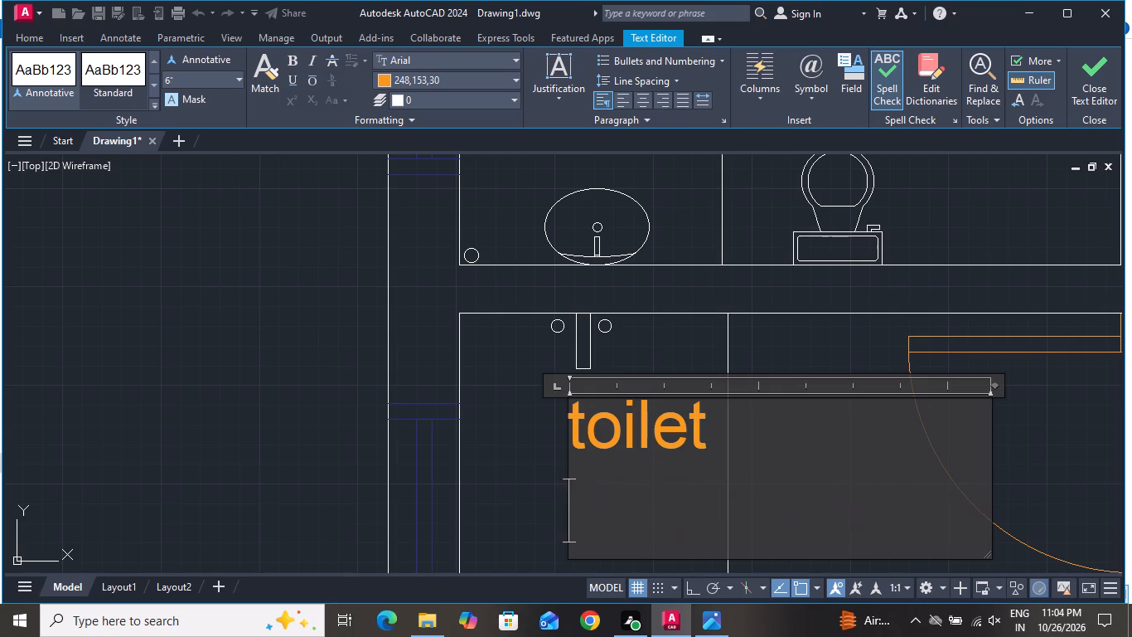
pyautogui.press('Return')
pyautogui.press('7')
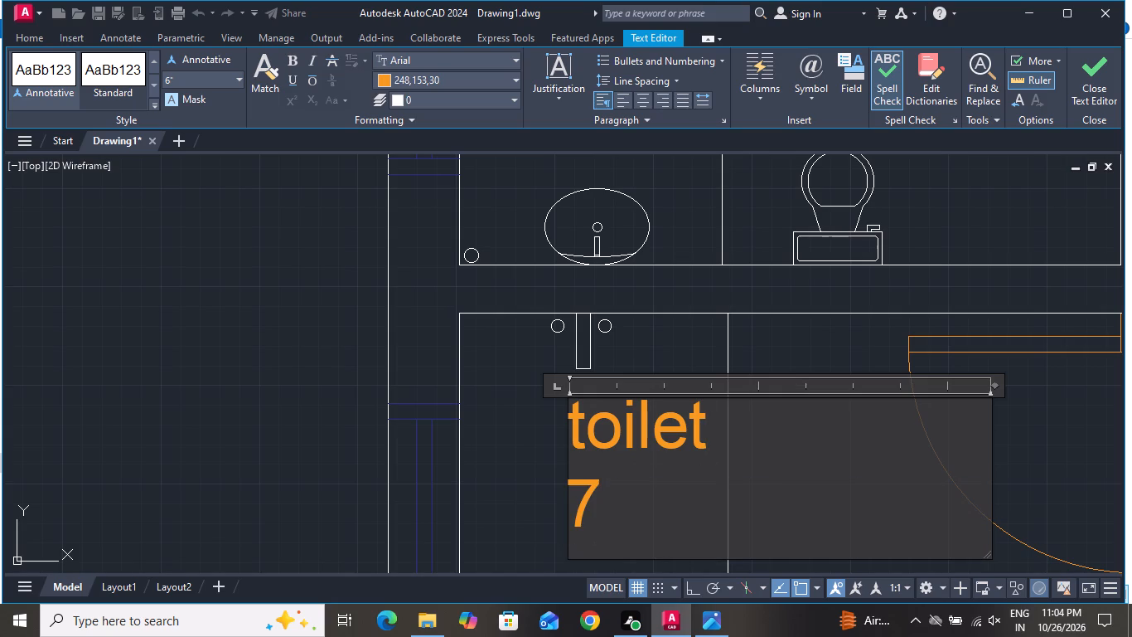
pyautogui.write("'0")
pyautogui.press("'")
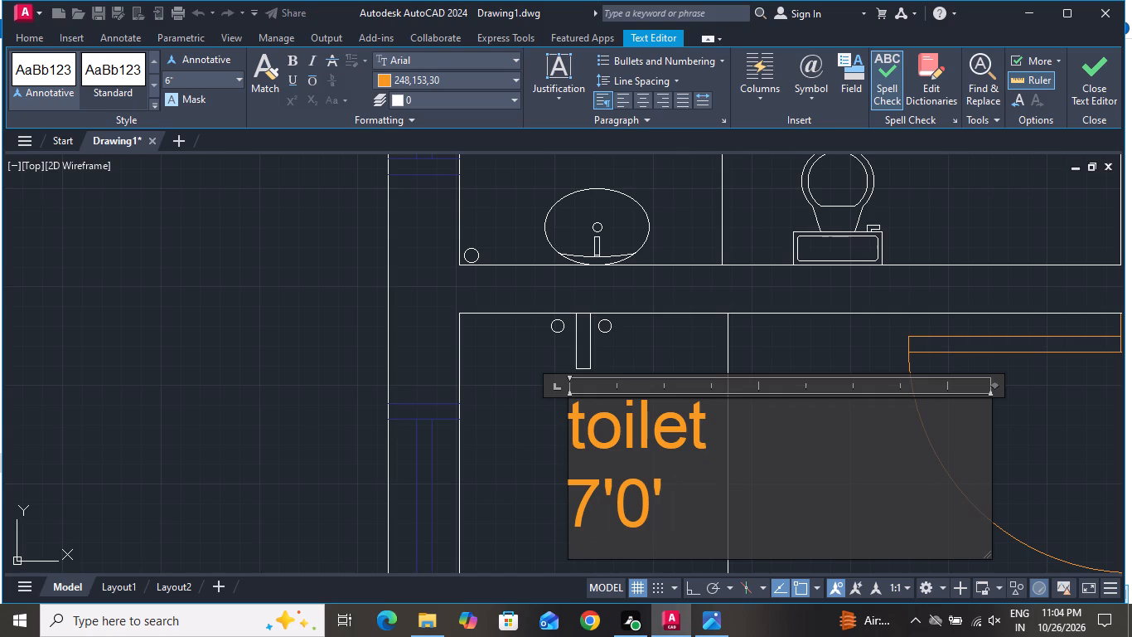
pyautogui.press('BackSpace')
pyautogui.hotkey('shift', '"')
pyautogui.rightClick(916, 513)
pyautogui.press('x')
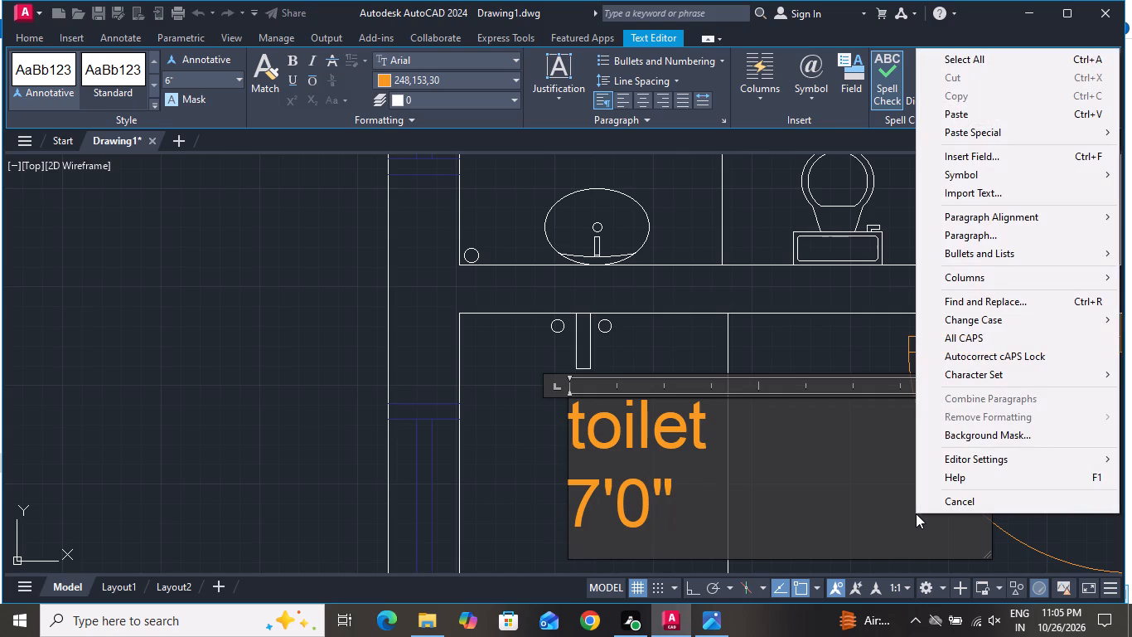
pyautogui.press('4')
pyautogui.rightClick(916, 513)
pyautogui.press('4')
pyautogui.click(868, 567)
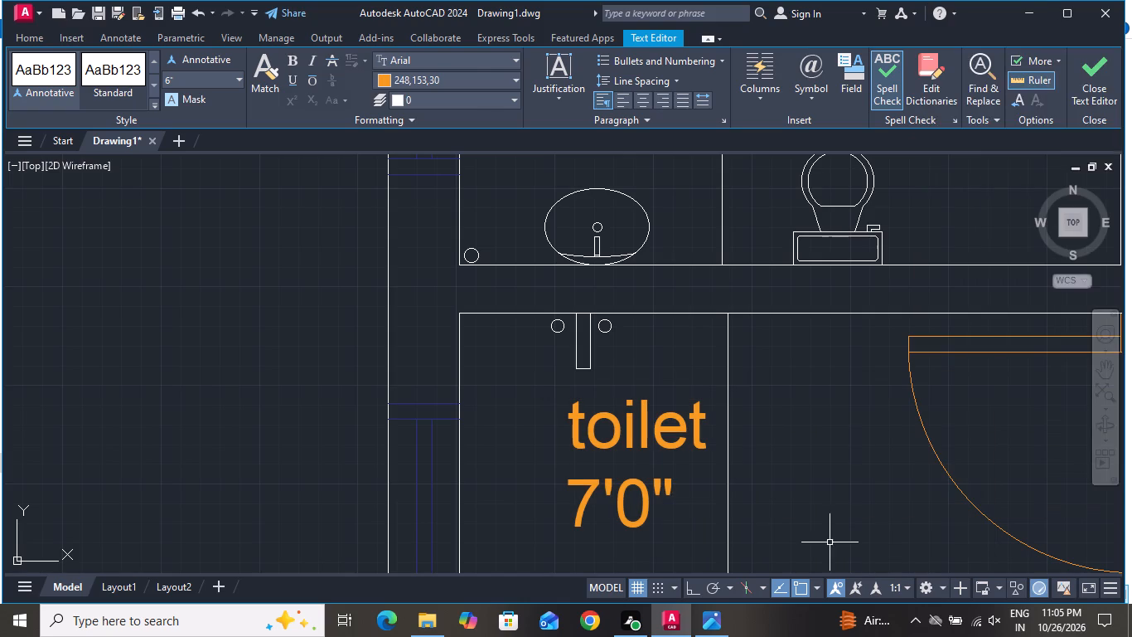
pyautogui.doubleClick(655, 488)
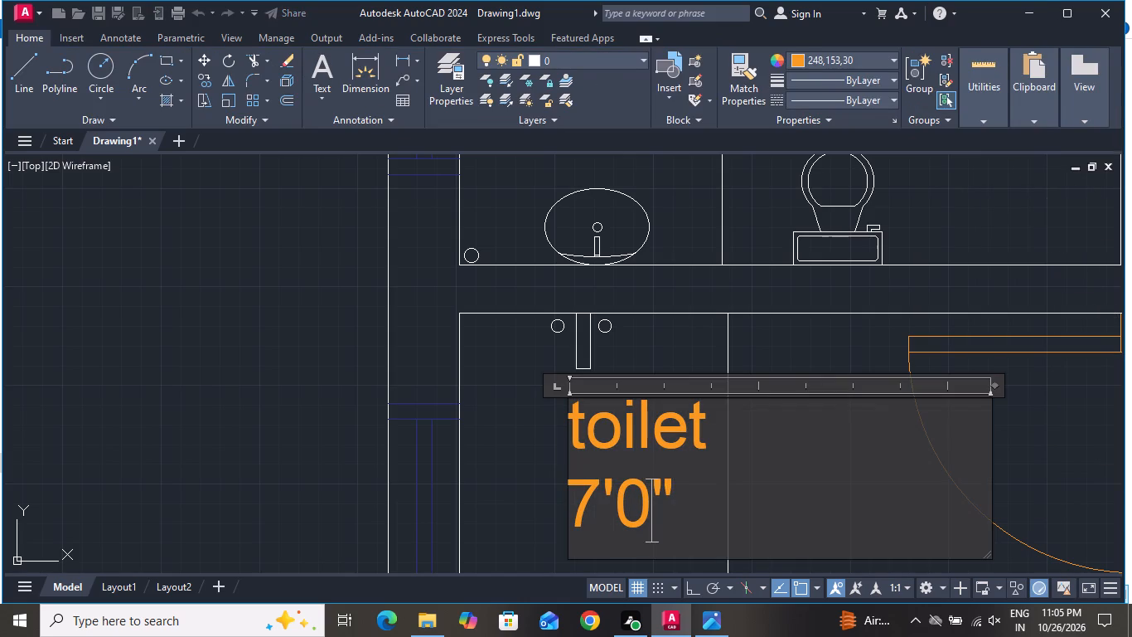
pyautogui.click(689, 491)
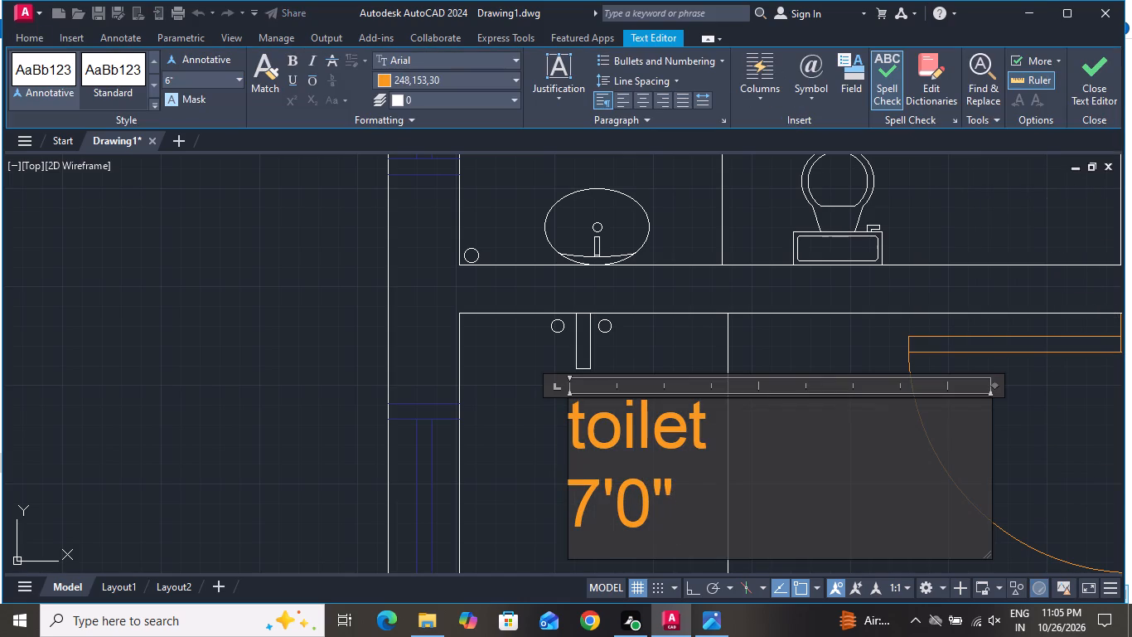
pyautogui.press('x')
pyautogui.press('4')
pyautogui.press("'")
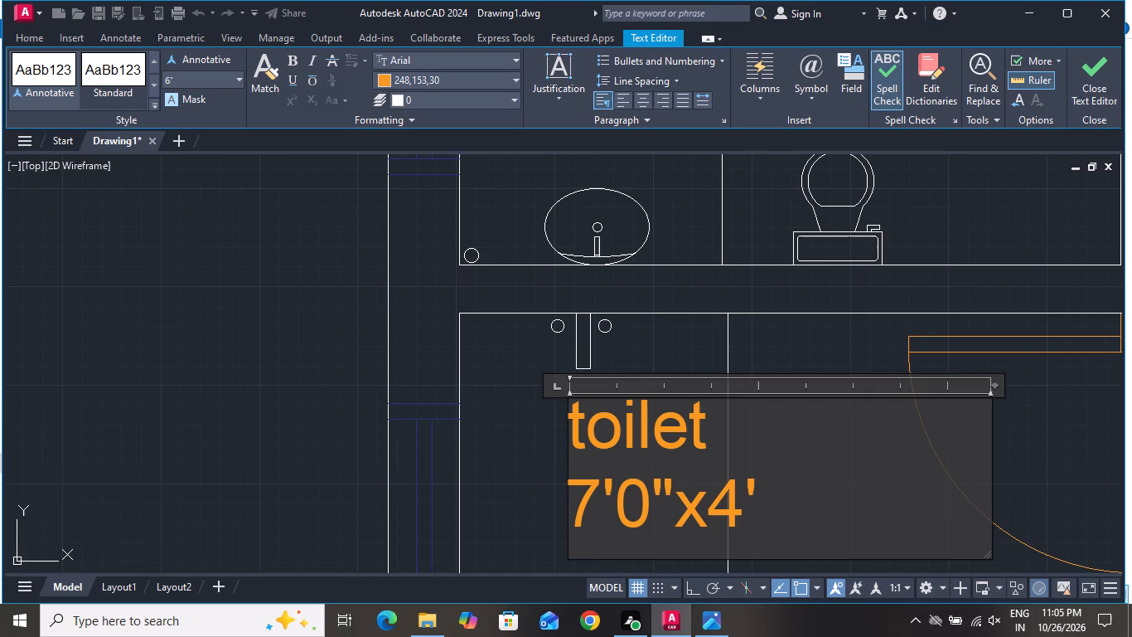
pyautogui.press('3')
pyautogui.hotkey('shift', '"')
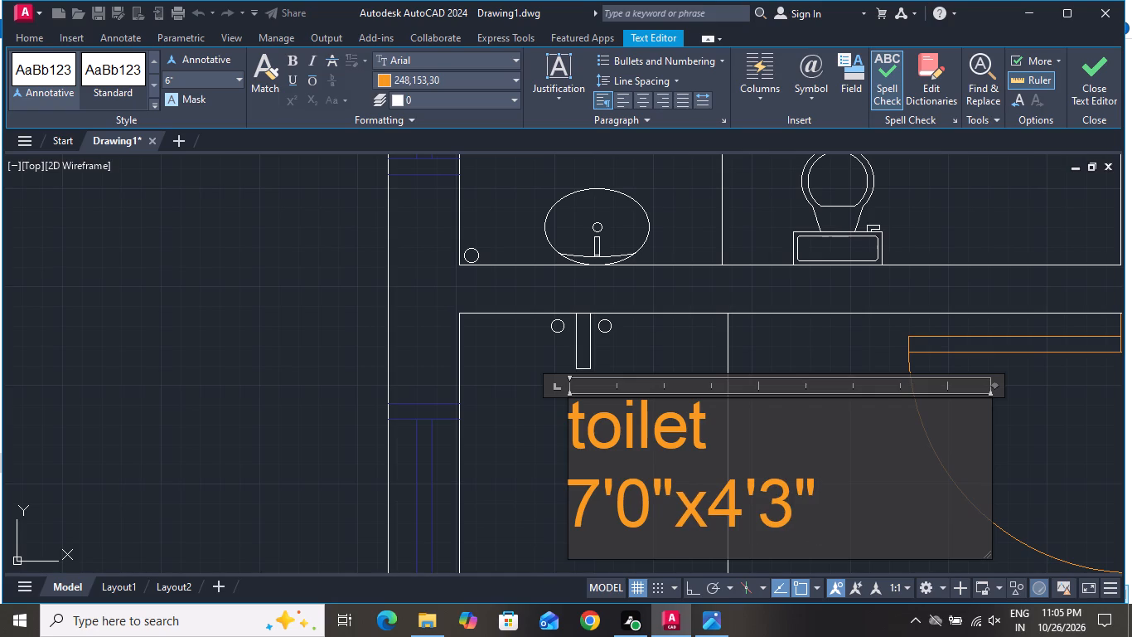
pyautogui.click(515, 444)
pyautogui.scroll(-5, 529, 448)
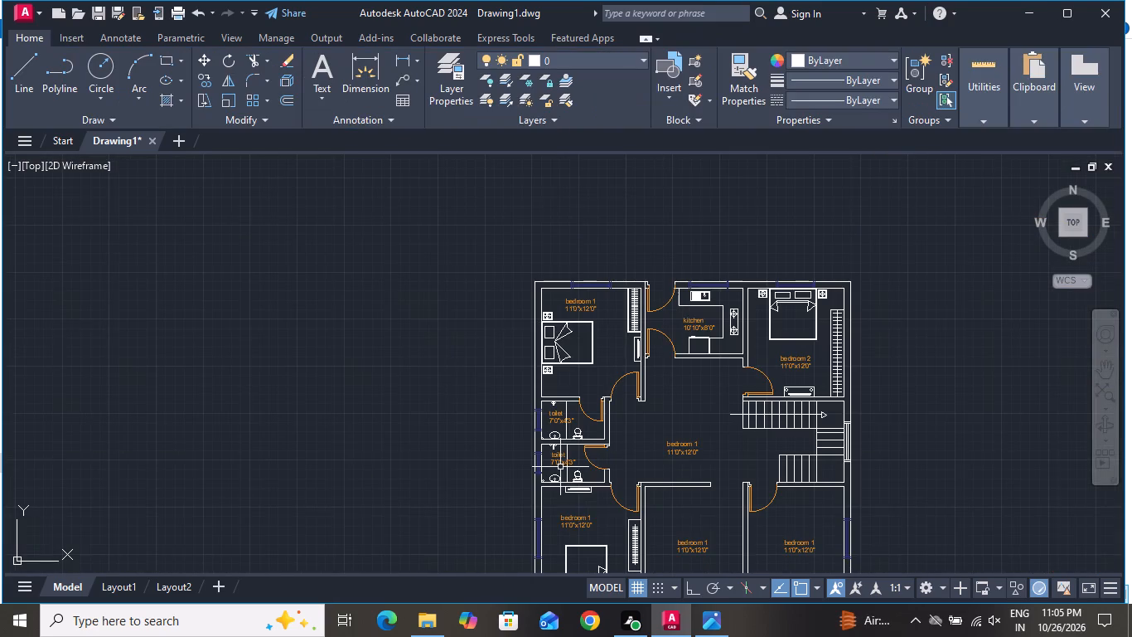
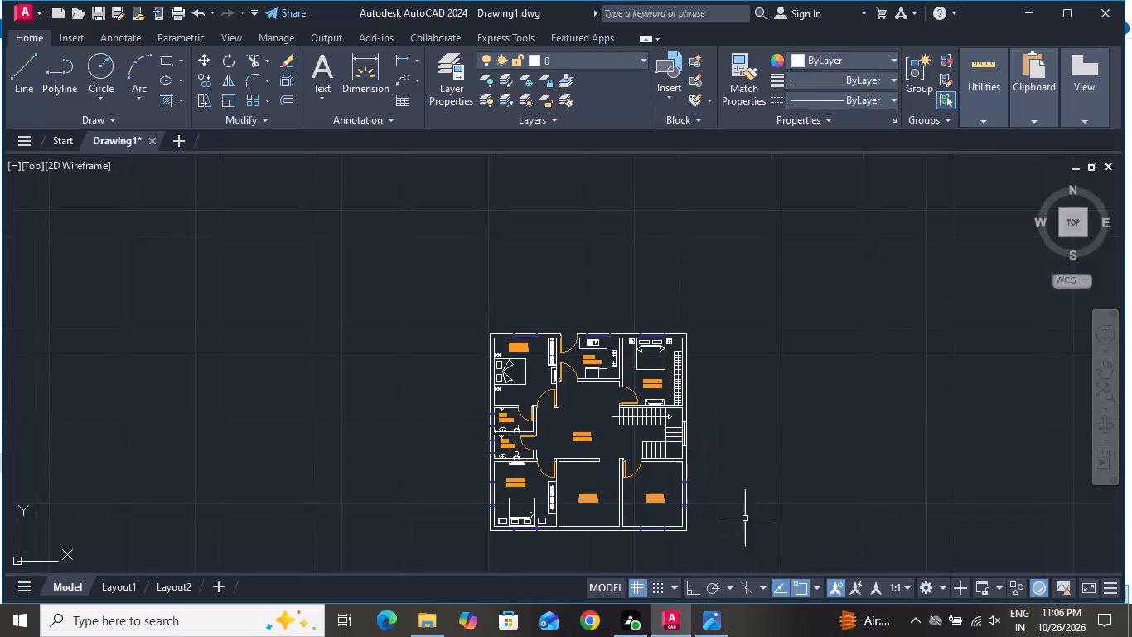
# Change the room name in the central room's label, beside the staircase, to "HALL".
pyautogui.scroll(3, 588, 352)
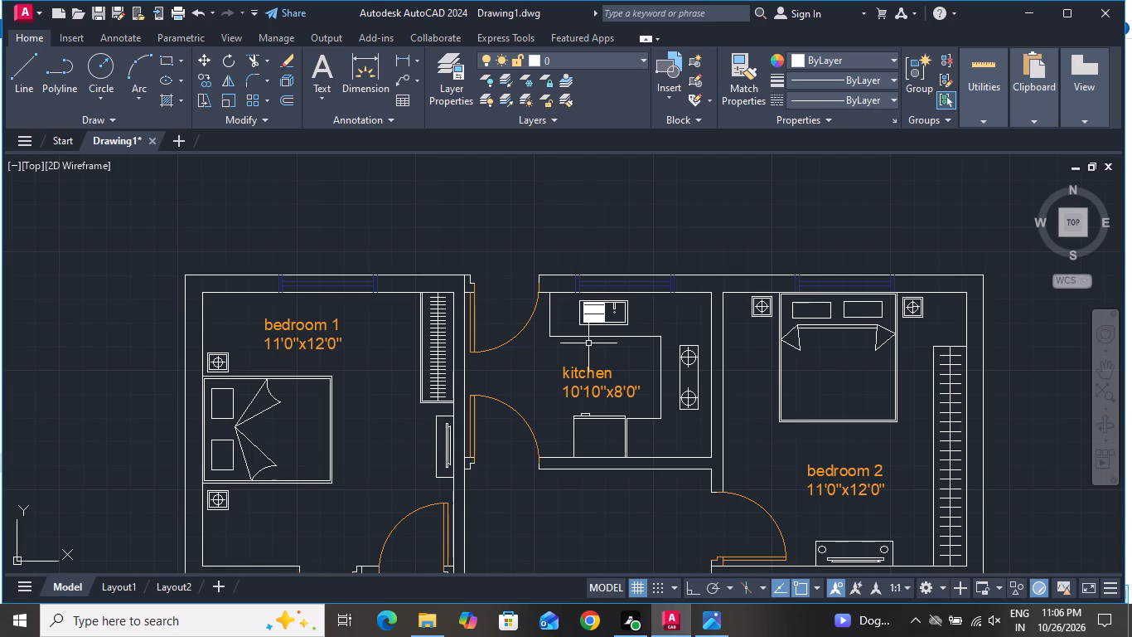
pyautogui.scroll(-2, 622, 371)
pyautogui.scroll(1, 600, 529)
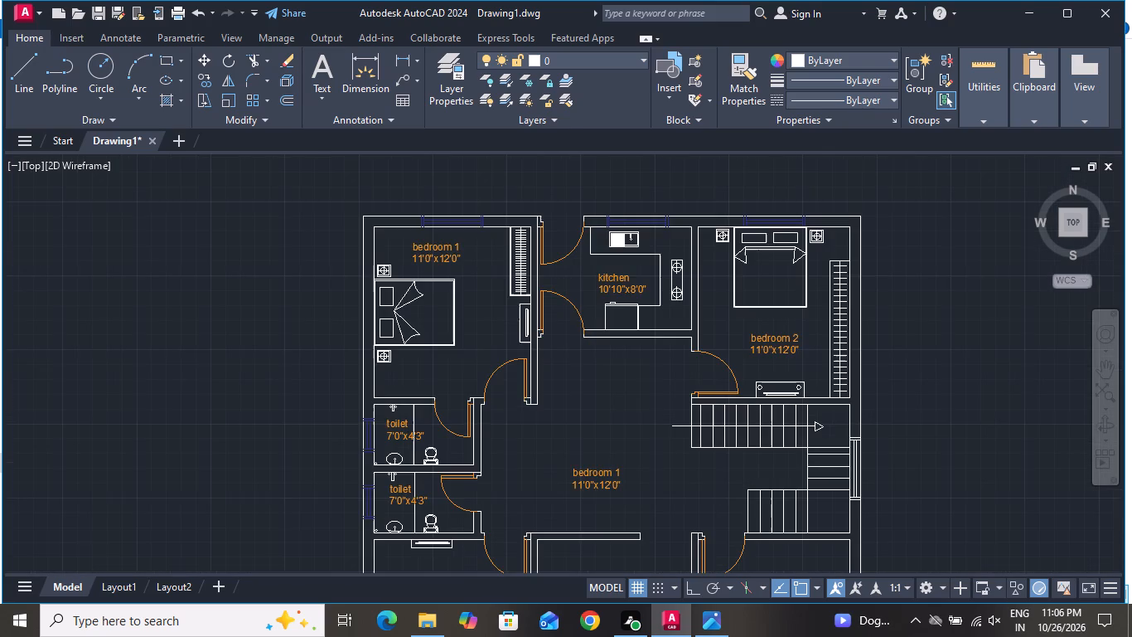
pyautogui.scroll(2, 600, 529)
pyautogui.scroll(1, 659, 400)
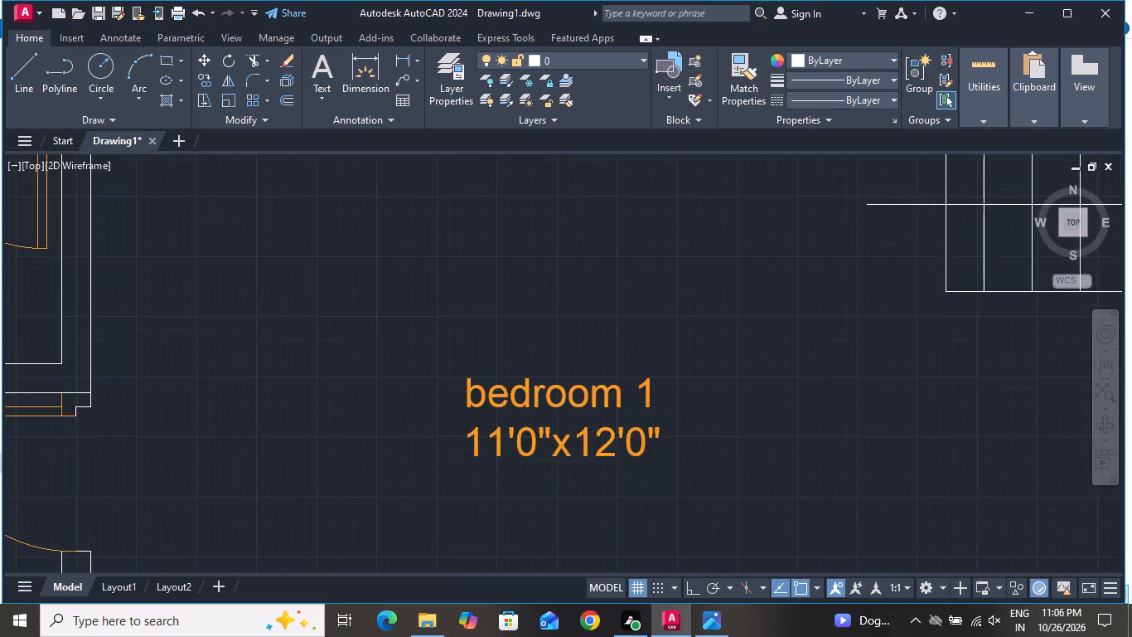
pyautogui.scroll(2, 660, 396)
pyautogui.doubleClick(623, 379)
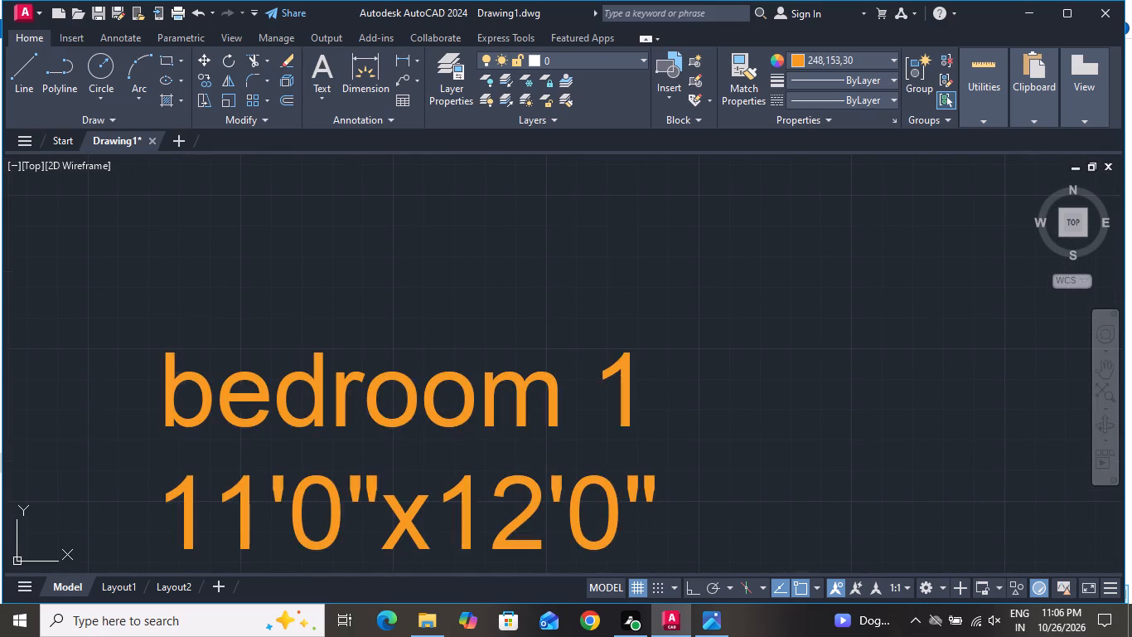
pyautogui.press('BackSpace')
pyautogui.press('BackSpace')
pyautogui.press('BackSpace')
pyautogui.press('BackSpace')
pyautogui.press('BackSpace')
pyautogui.press('BackSpace')
pyautogui.press('BackSpace')
pyautogui.press('BackSpace')
pyautogui.press('BackSpace')
pyautogui.press('BackSpace')
pyautogui.press('BackSpace')
pyautogui.press('BackSpace')
pyautogui.press('BackSpace')
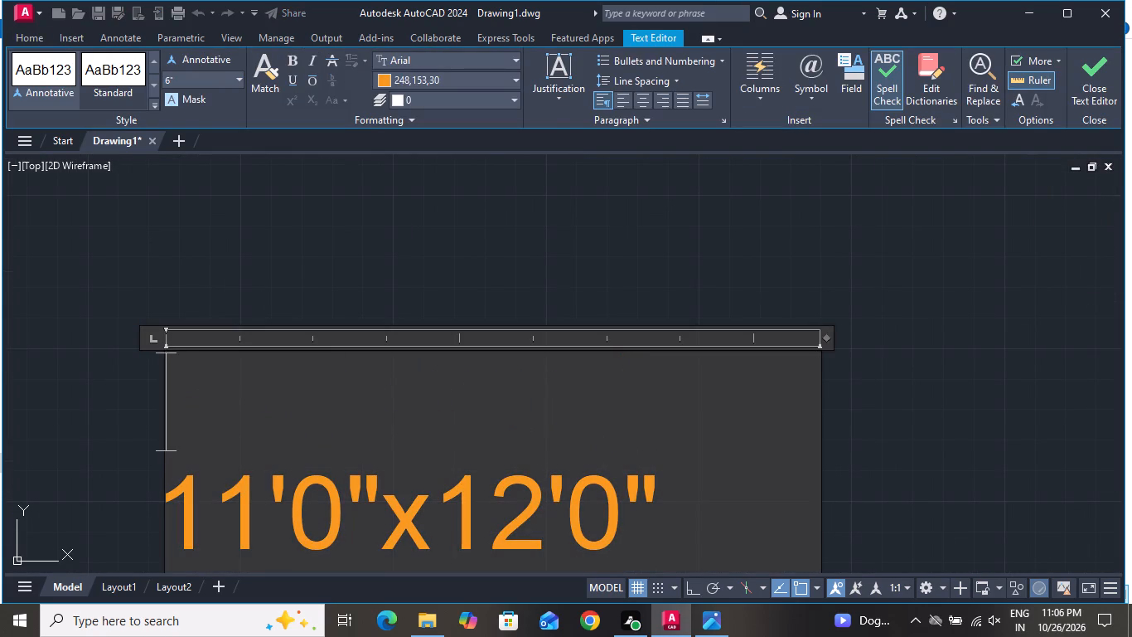
pyautogui.write('ha')
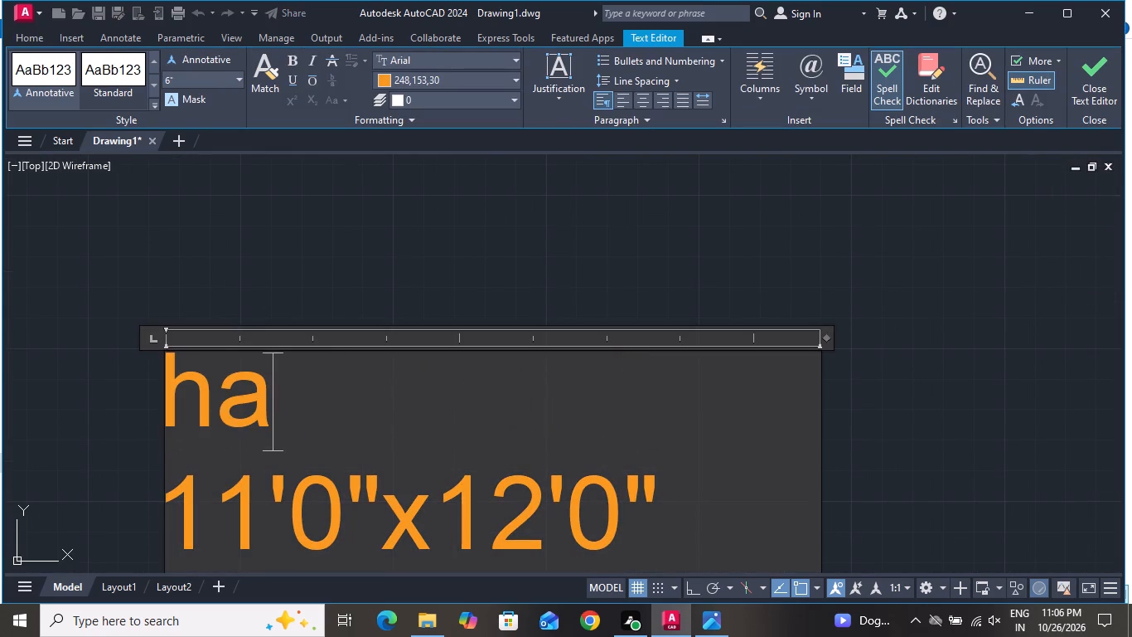
pyautogui.press('BackSpace')
pyautogui.press('BackSpace')
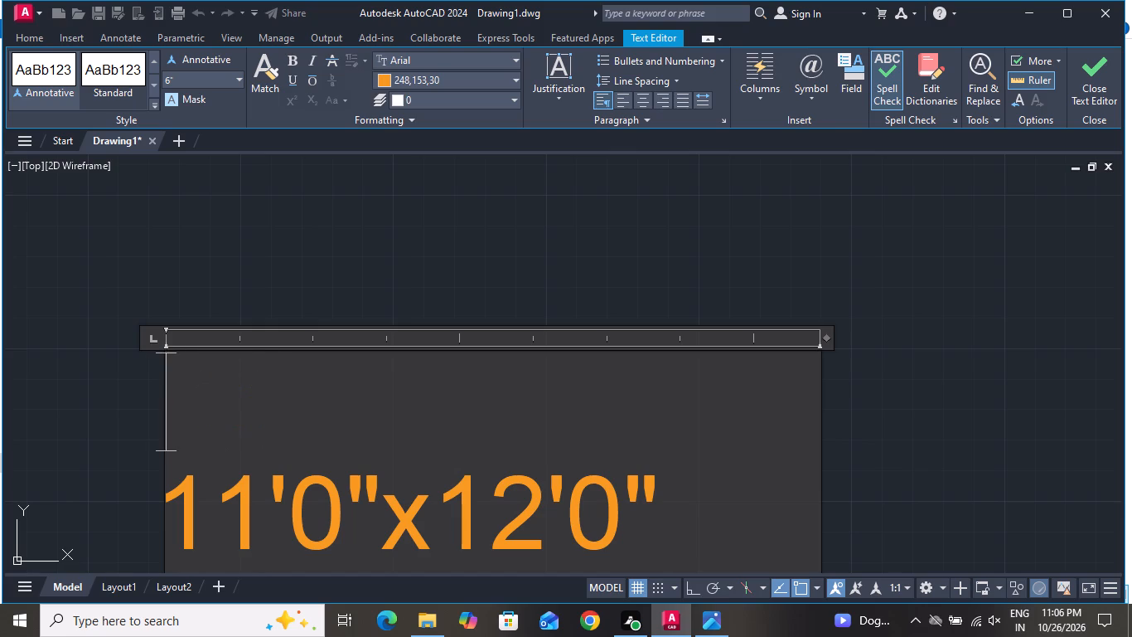
pyautogui.write('HA')
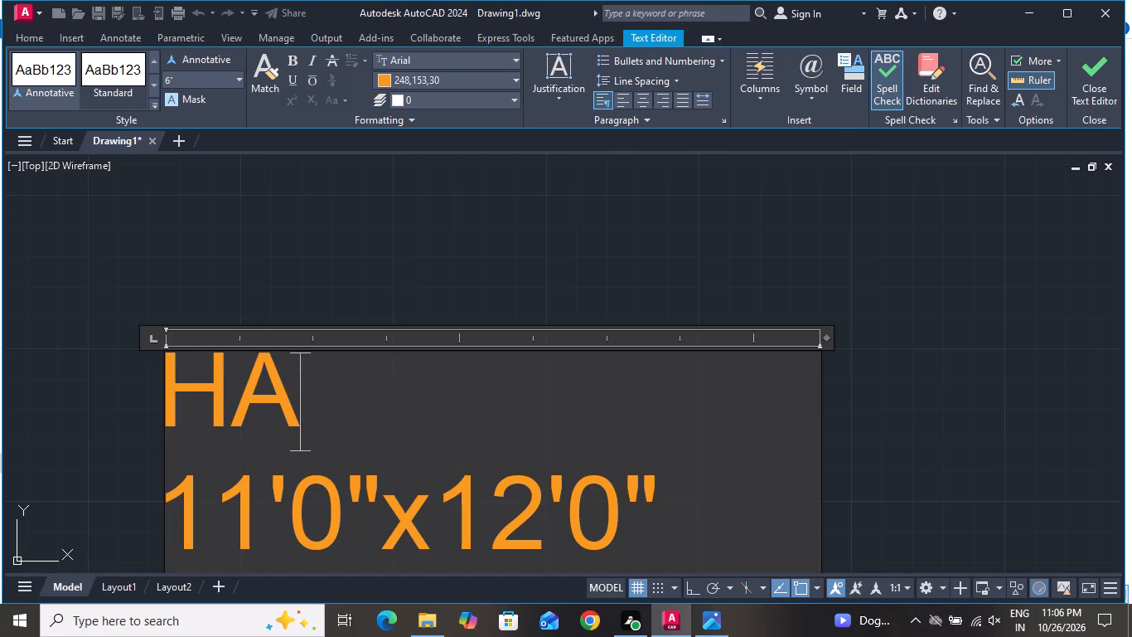
pyautogui.write('LL')
# Replace the size line of the hall's label with 14'10"X12'10" and finish editing the text.
pyautogui.scroll(1, 655, 381)
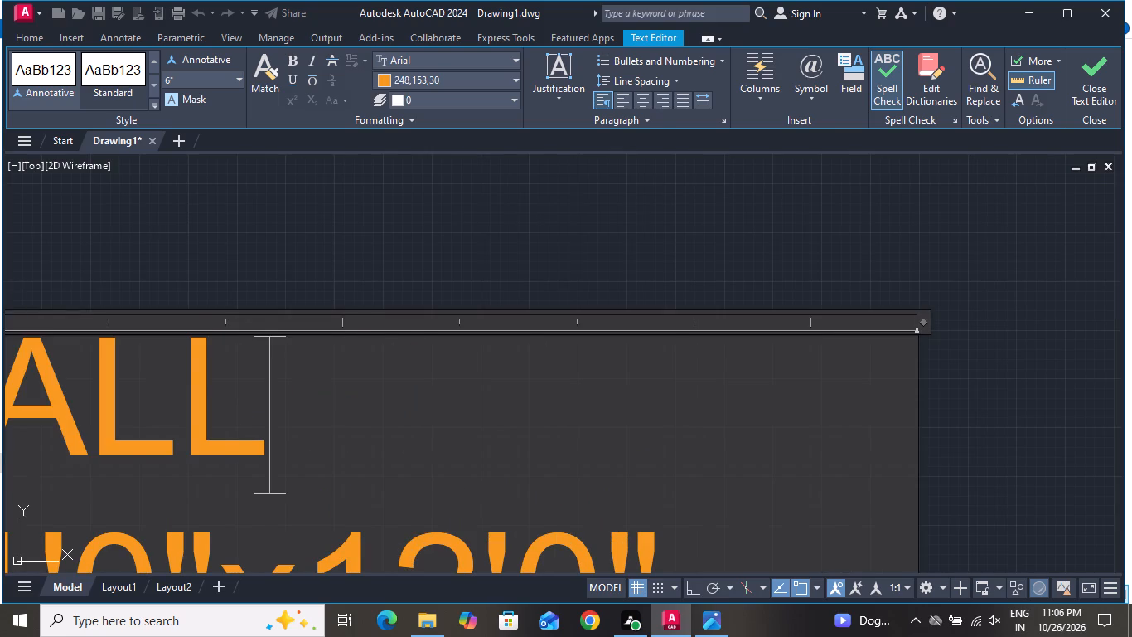
pyautogui.click(718, 547)
pyautogui.scroll(-3, 689, 444)
pyautogui.press('BackSpace')
pyautogui.press('BackSpace')
pyautogui.press('BackSpace')
pyautogui.press('BackSpace')
pyautogui.press('BackSpace')
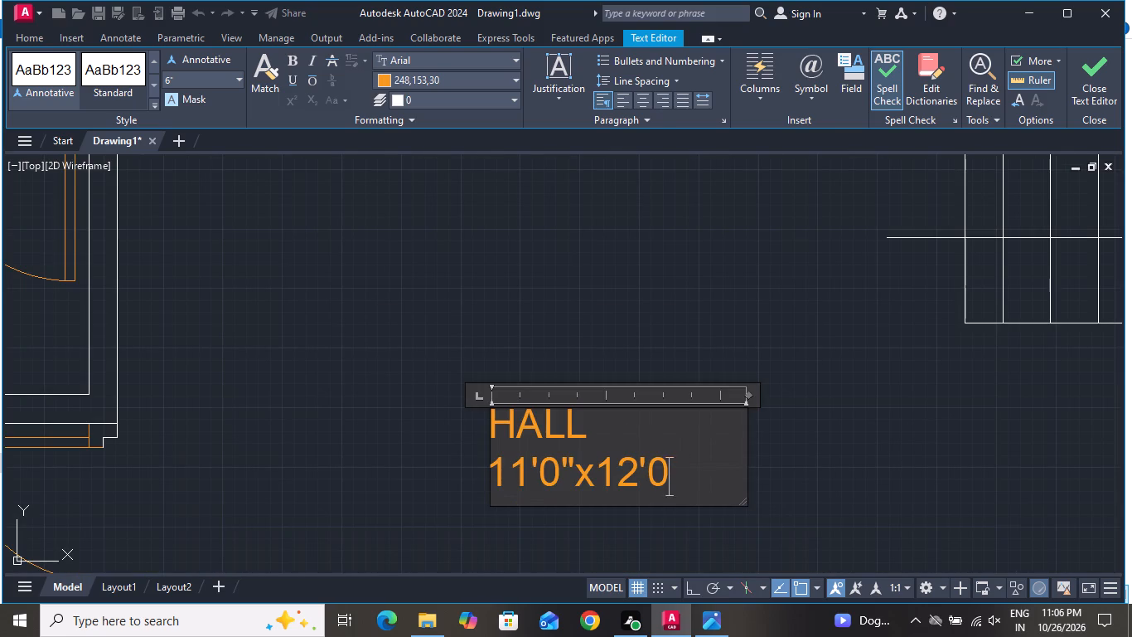
pyautogui.press('BackSpace')
pyautogui.press('BackSpace')
pyautogui.press('BackSpace')
pyautogui.press('BackSpace')
pyautogui.press('BackSpace')
pyautogui.press('BackSpace')
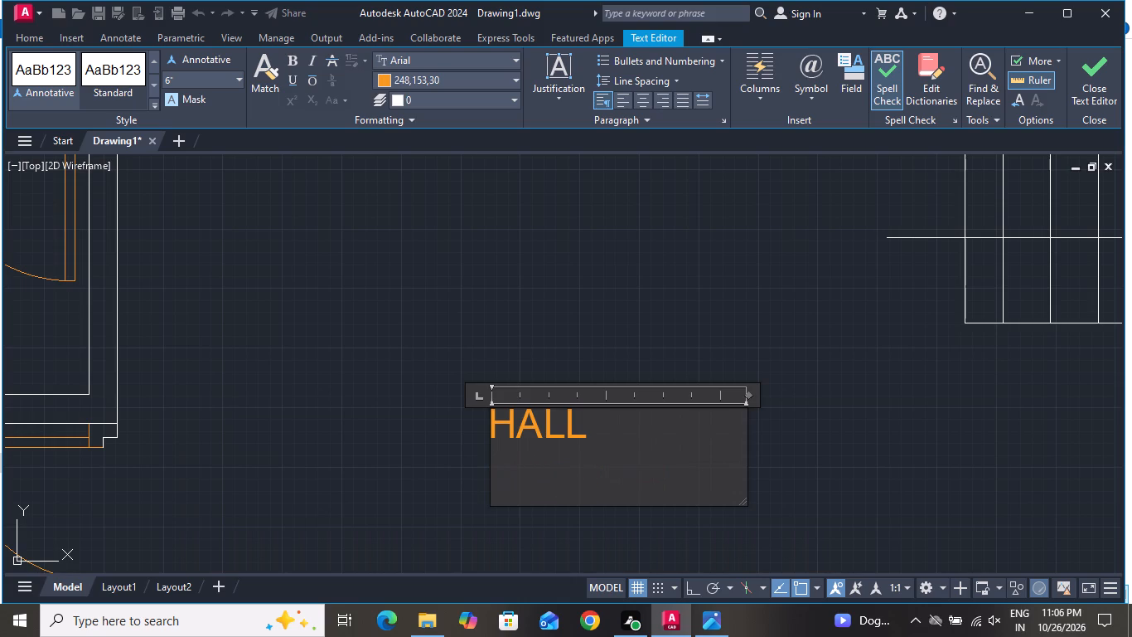
pyautogui.press('1')
pyautogui.press('4')
pyautogui.press("'")
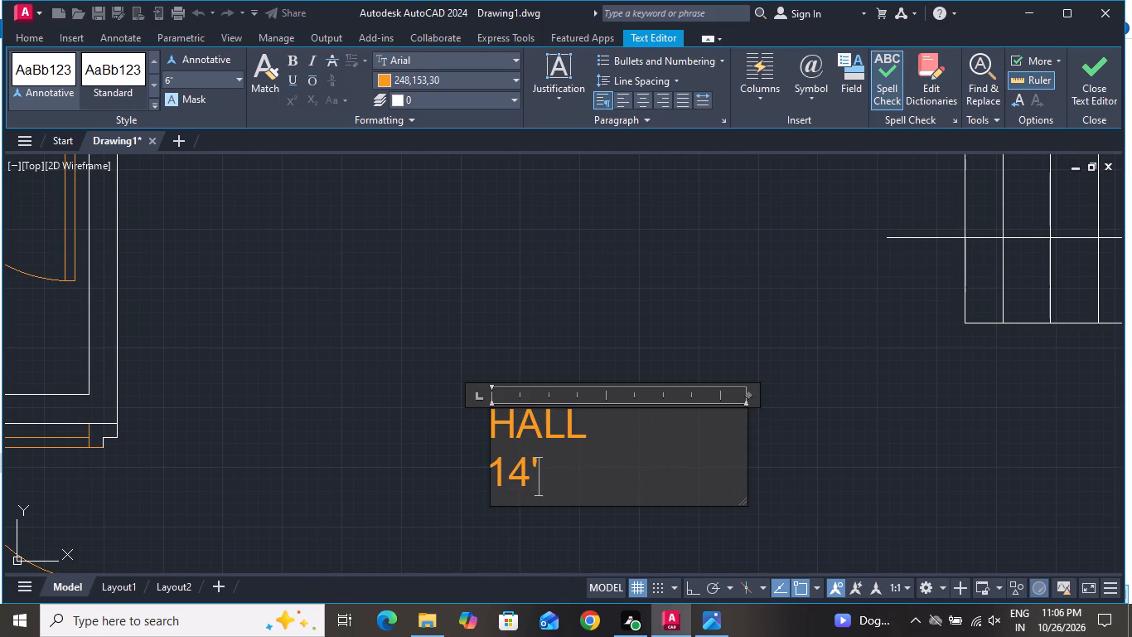
pyautogui.write('10')
pyautogui.hotkey('shift', '"')
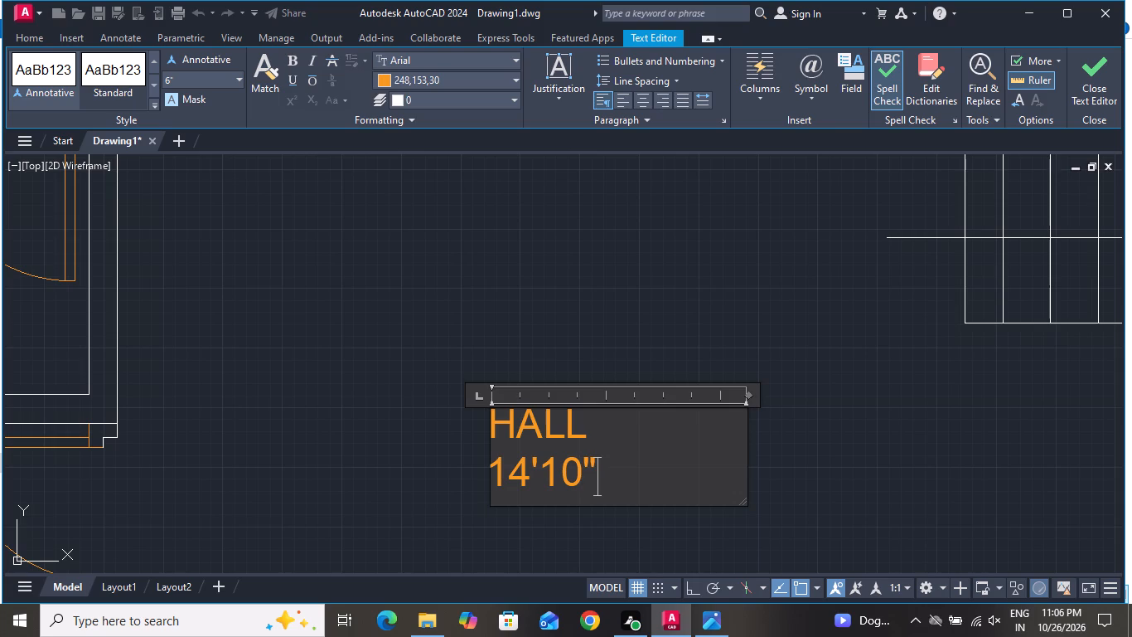
pyautogui.press('x')
pyautogui.write('12')
pyautogui.write("'10")
pyautogui.hotkey('shift', '"')
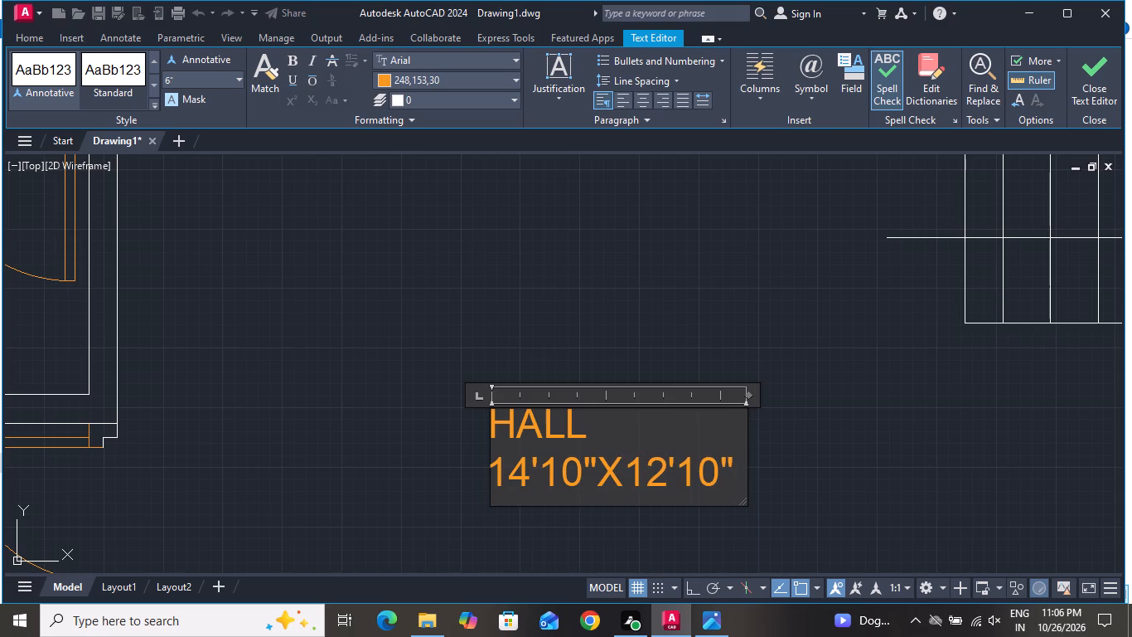
pyautogui.click(780, 338)
# Change the room name in the southeast corner room's label to "bedroom 4".
pyautogui.scroll(-2, 736, 364)
pyautogui.scroll(-1, 673, 391)
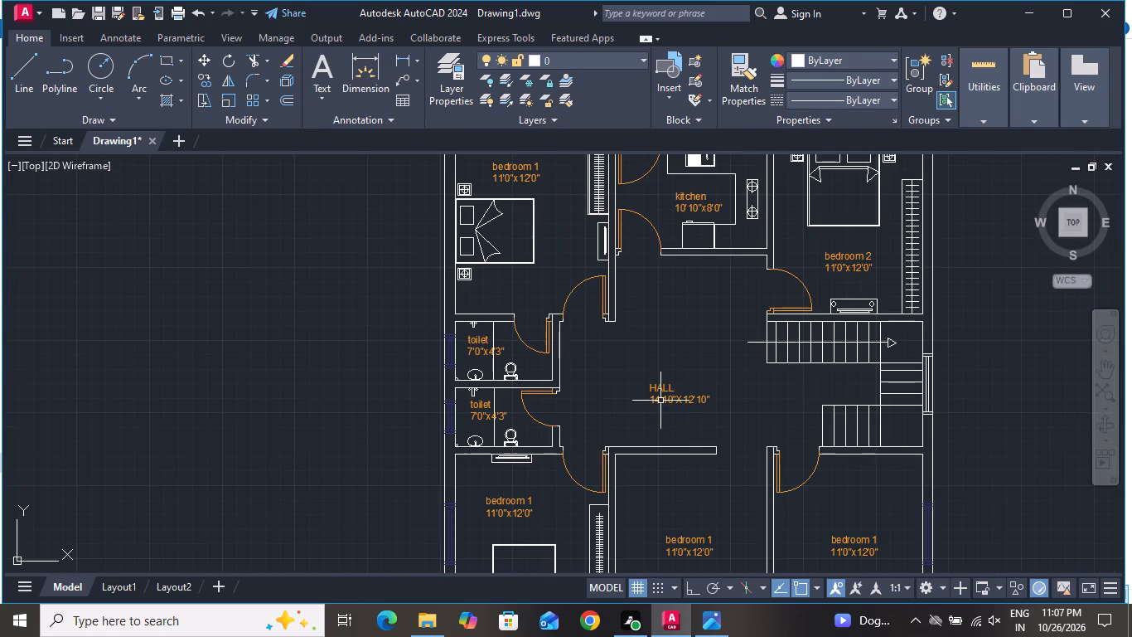
pyautogui.scroll(-1, 701, 401)
pyautogui.scroll(2, 803, 529)
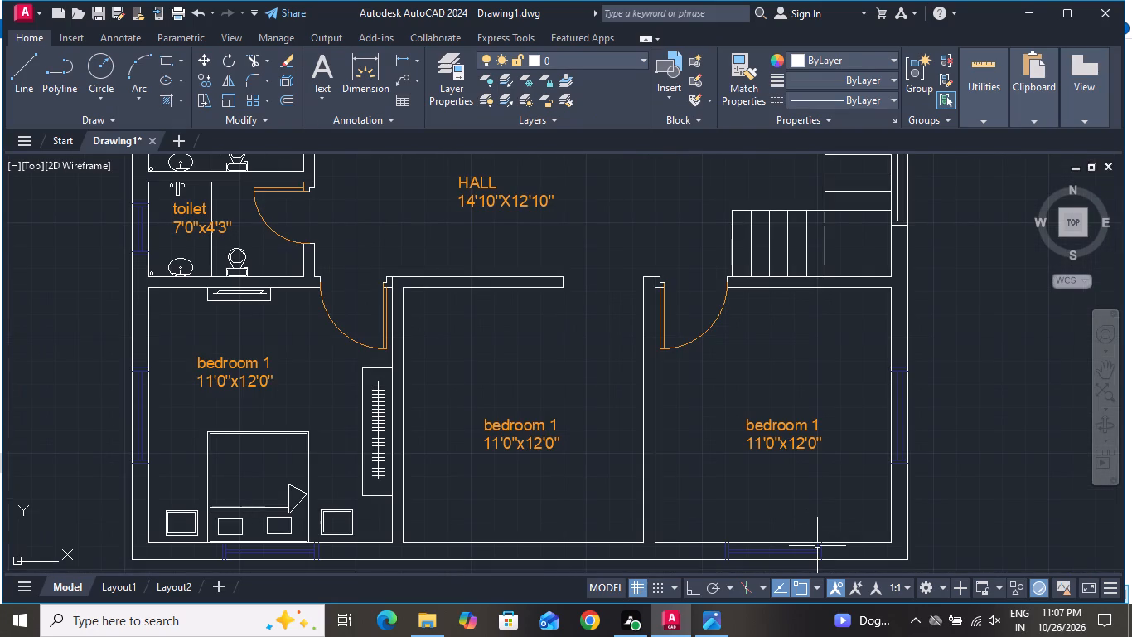
pyautogui.scroll(1, 818, 546)
pyautogui.scroll(2, 825, 318)
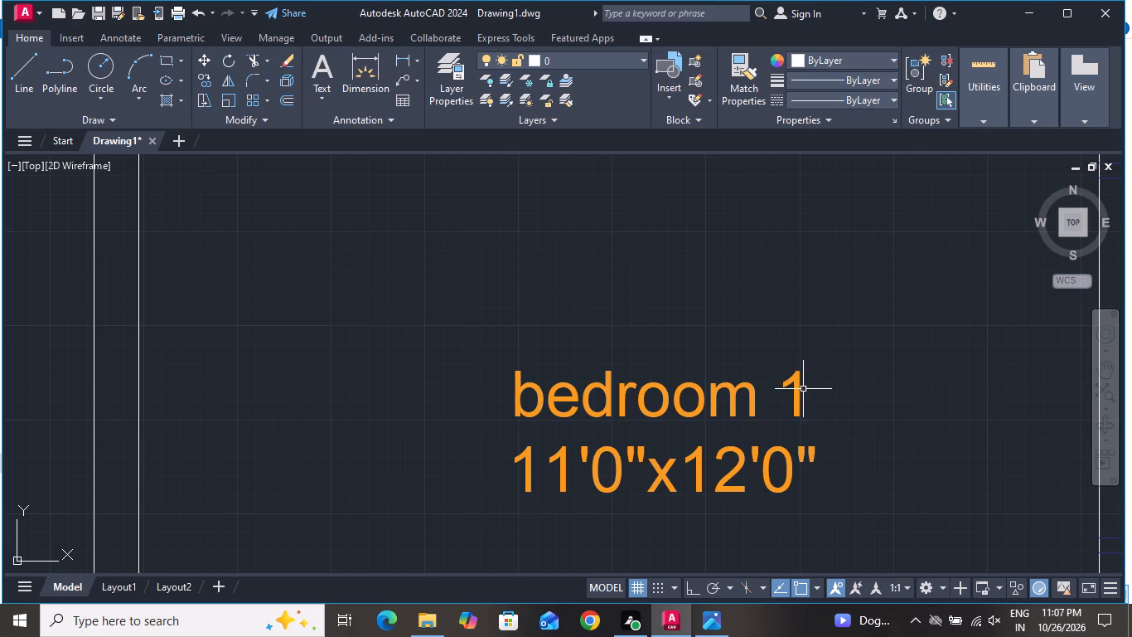
pyautogui.doubleClick(801, 393)
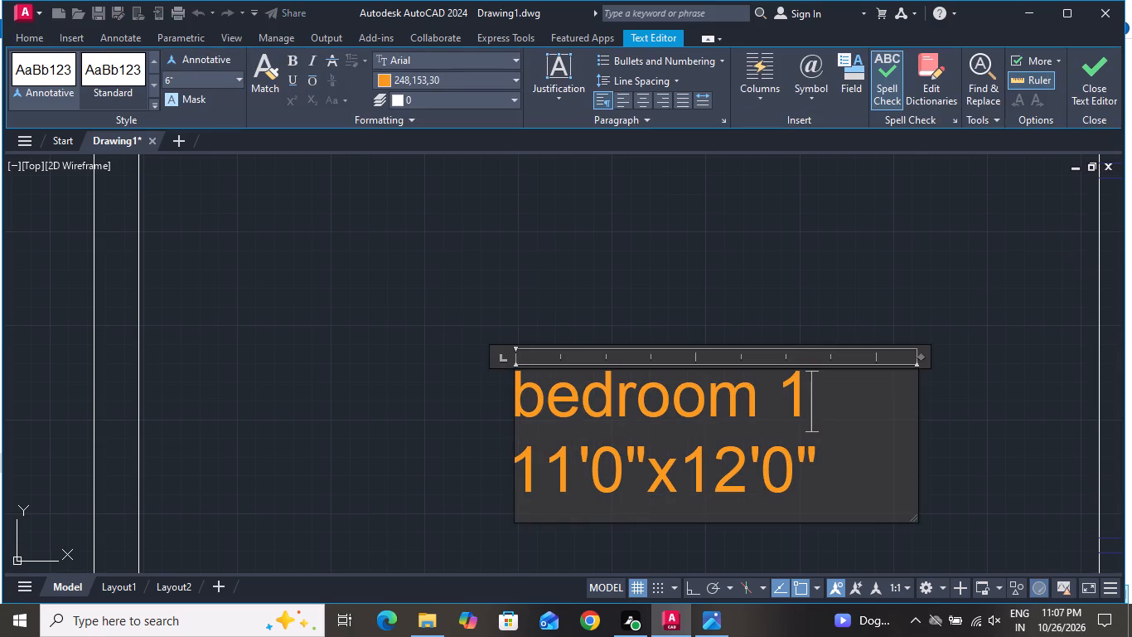
pyautogui.press('BackSpace')
pyautogui.rightClick(799, 393)
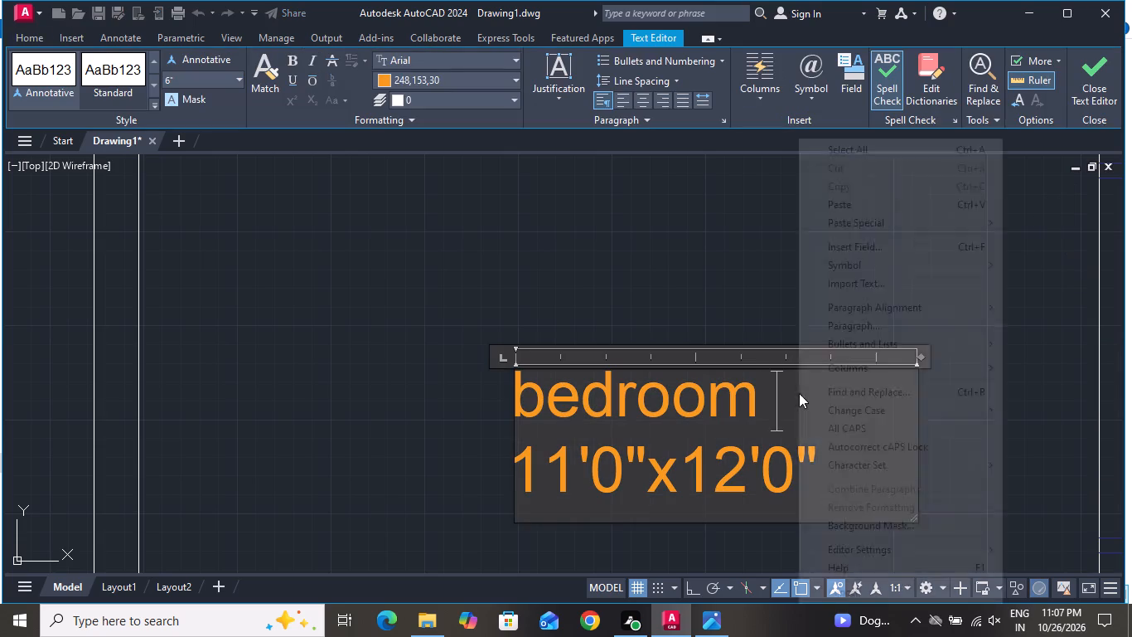
pyautogui.press('4')
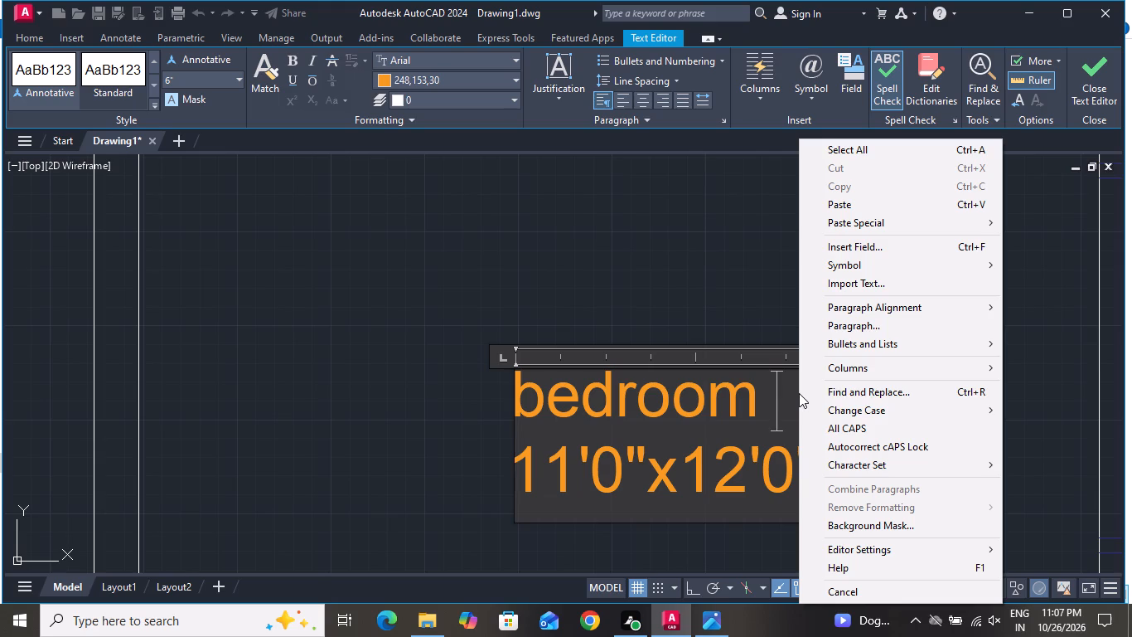
pyautogui.click(670, 212)
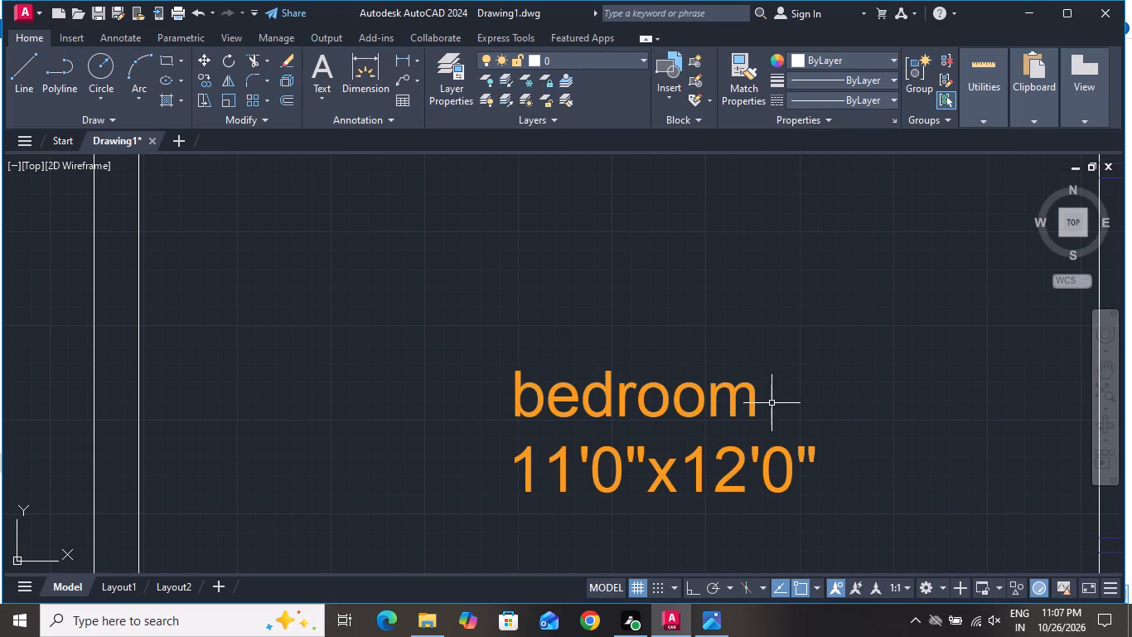
pyautogui.doubleClick(755, 407)
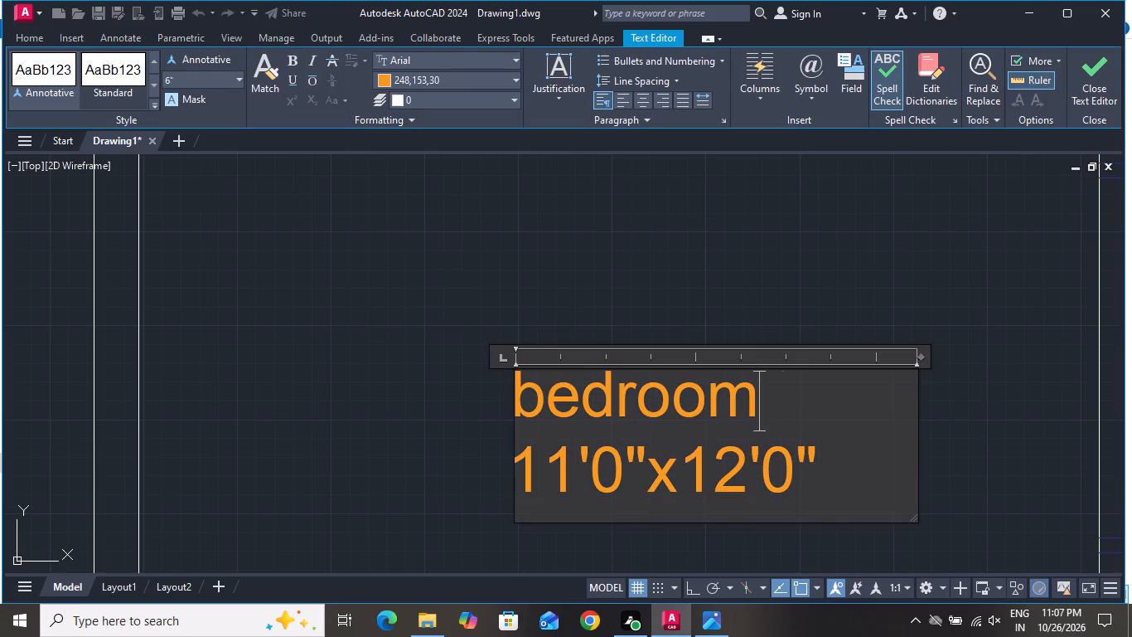
pyautogui.press('space')
pyautogui.press('4')
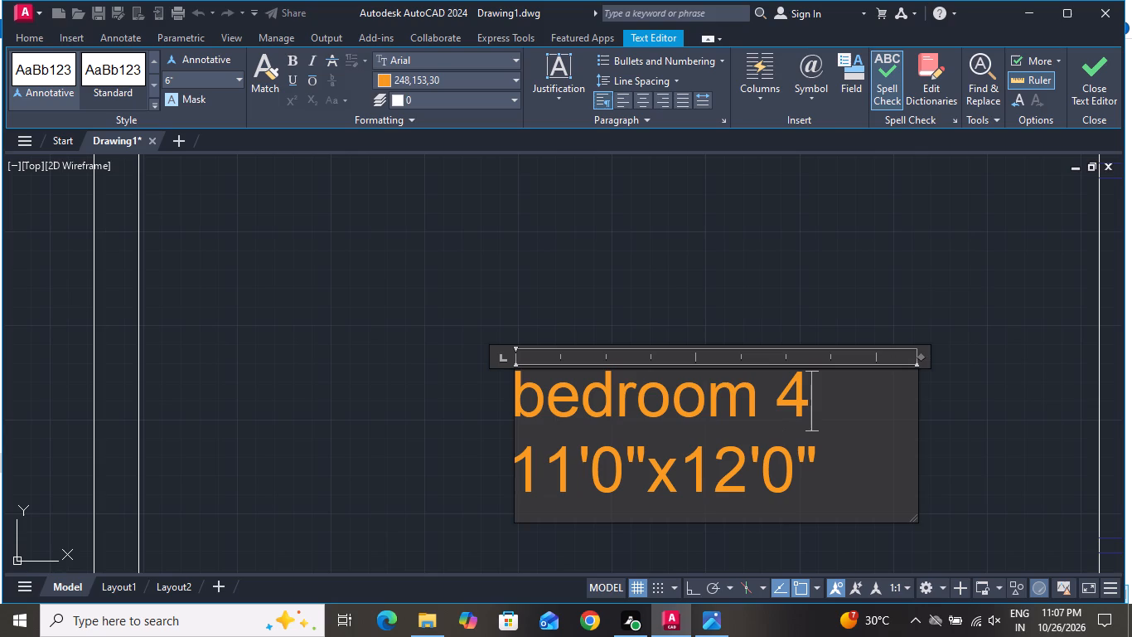
# Retype the size line of the bedroom 4 label as 11'0"X12'0" and finish editing the text.
pyautogui.click(846, 474)
pyautogui.press('BackSpace')
pyautogui.press('BackSpace')
pyautogui.press('BackSpace')
pyautogui.press('BackSpace')
pyautogui.press('BackSpace')
pyautogui.press('BackSpace')
pyautogui.press('BackSpace')
pyautogui.press('BackSpace')
pyautogui.press('BackSpace')
pyautogui.press('BackSpace')
pyautogui.press('BackSpace')
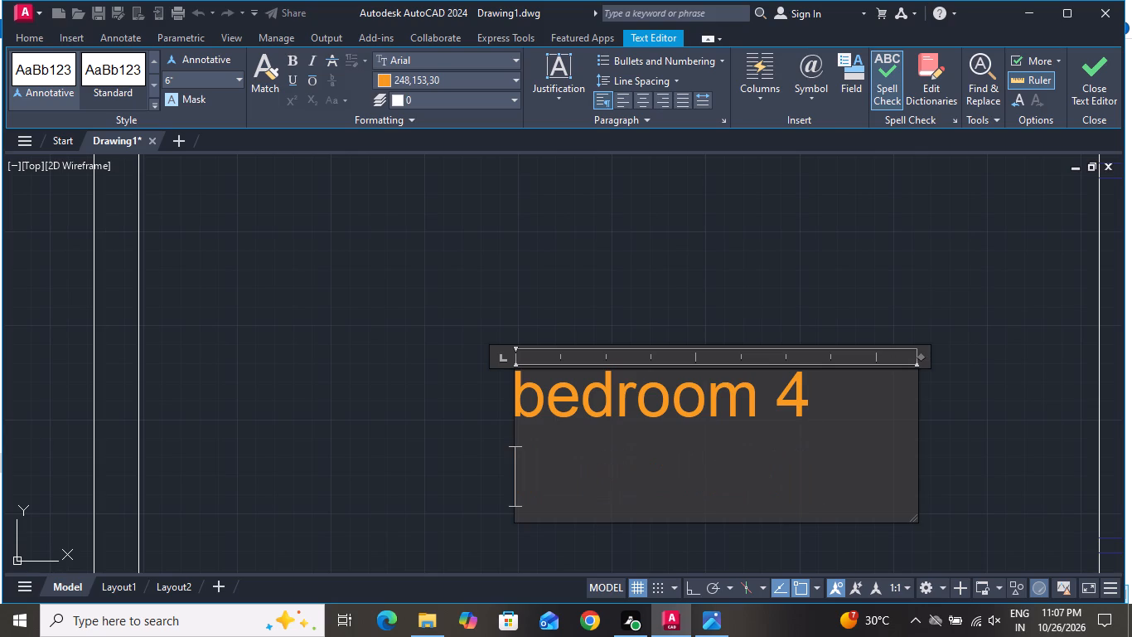
pyautogui.write('11')
pyautogui.write('\'0"')
pyautogui.press('x')
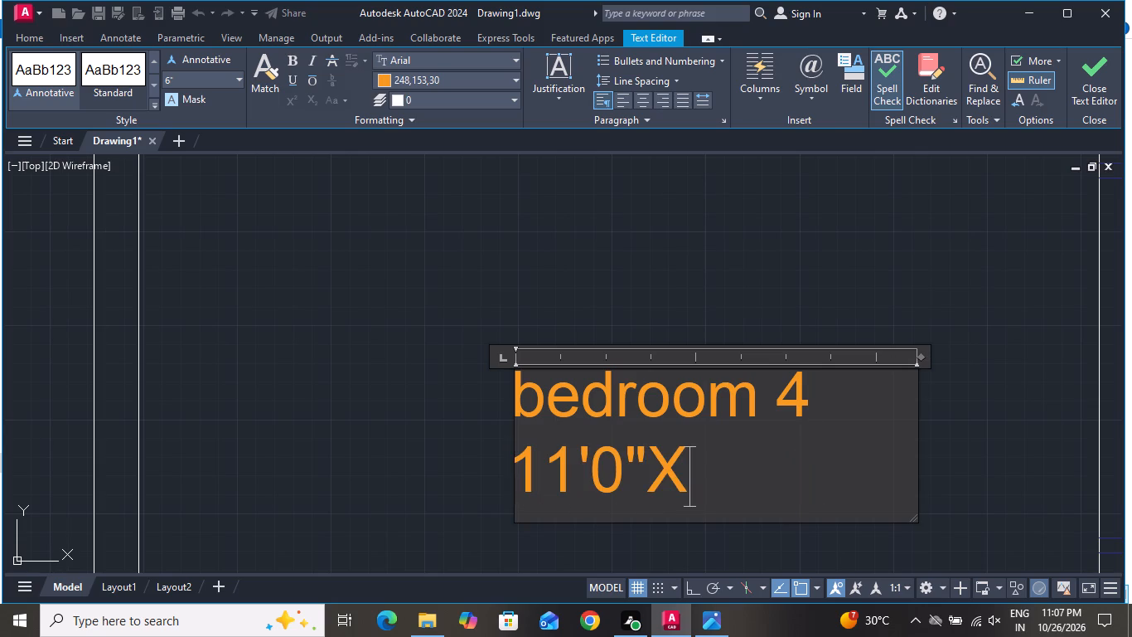
pyautogui.write('12')
pyautogui.press("'")
pyautogui.press('0')
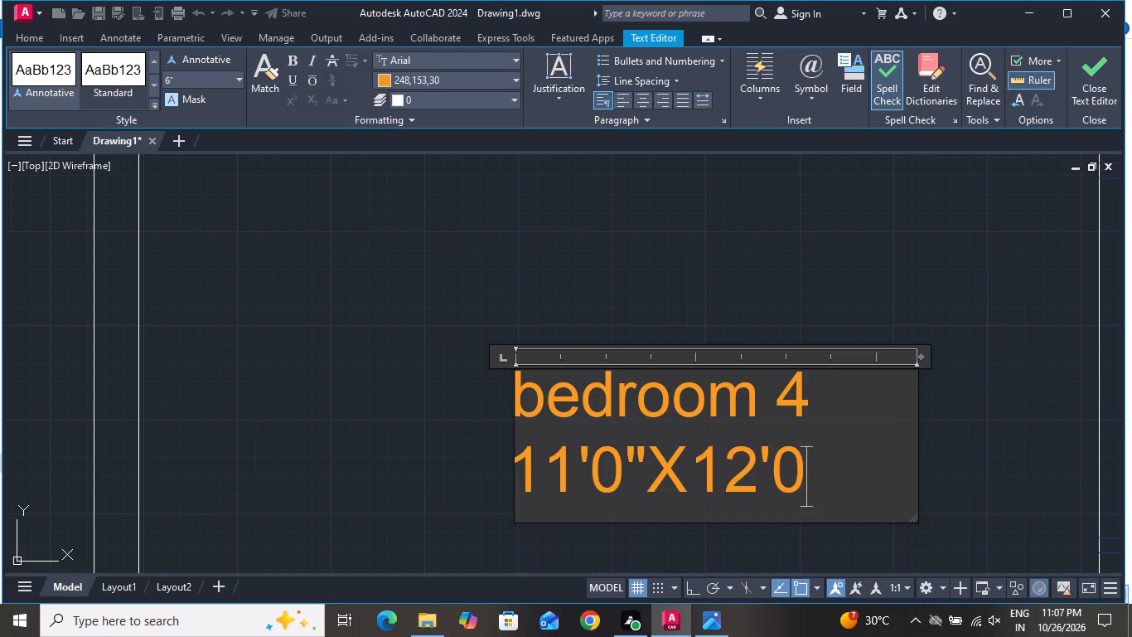
pyautogui.hotkey('shift', '"')
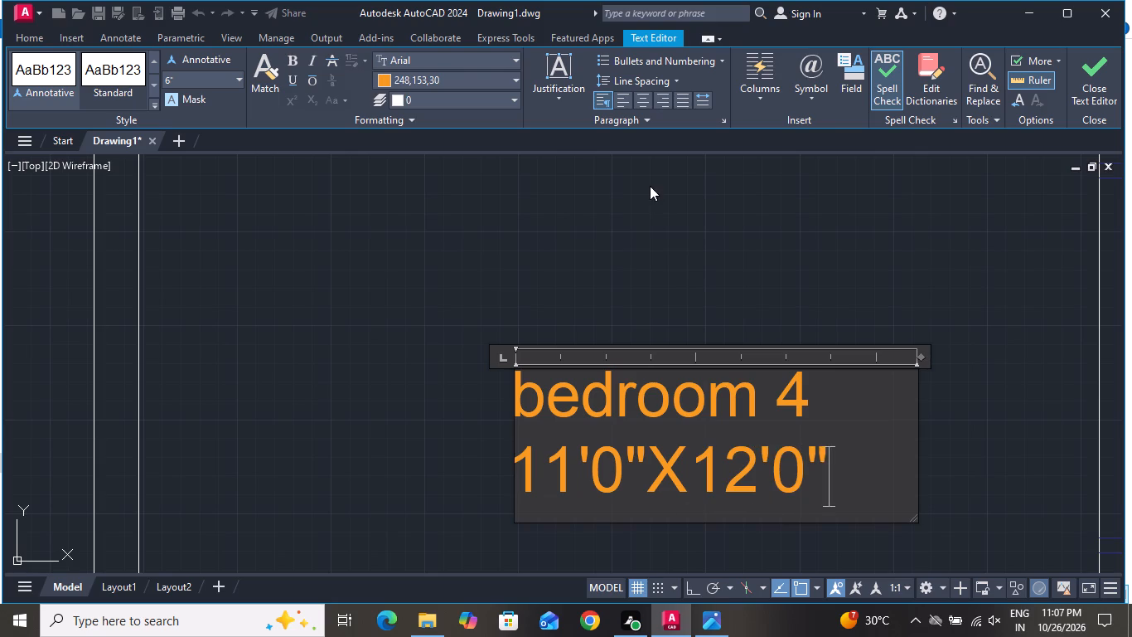
pyautogui.click(650, 186)
# Change the room name in the label of the middle room on the south side to "DRAWING".
pyautogui.scroll(-3, 810, 381)
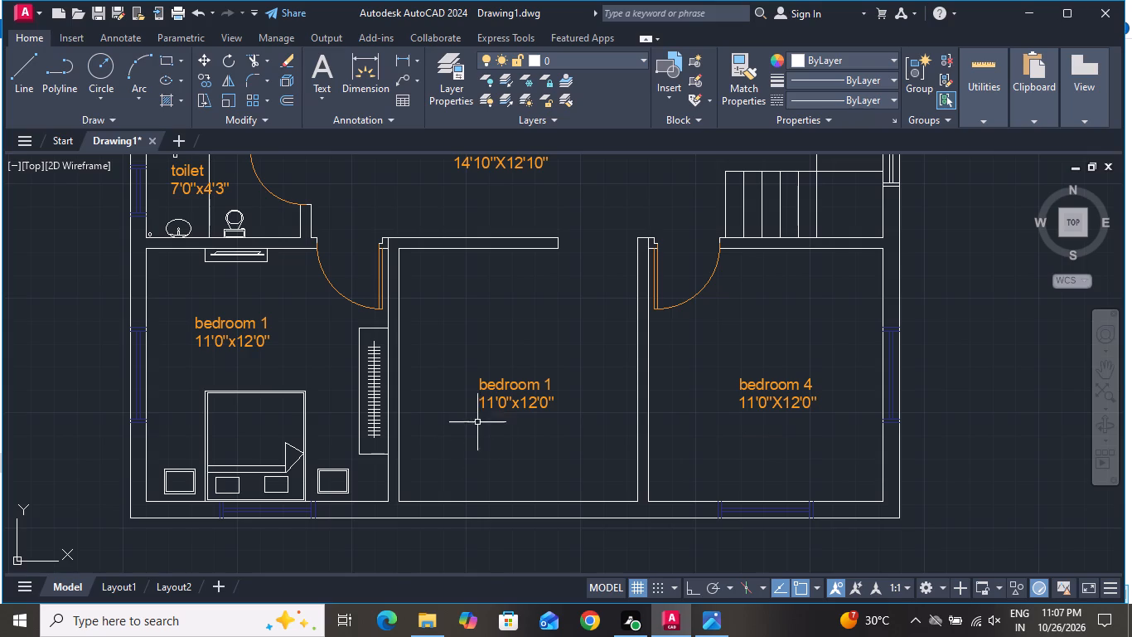
pyautogui.scroll(2, 562, 394)
pyautogui.doubleClick(527, 376)
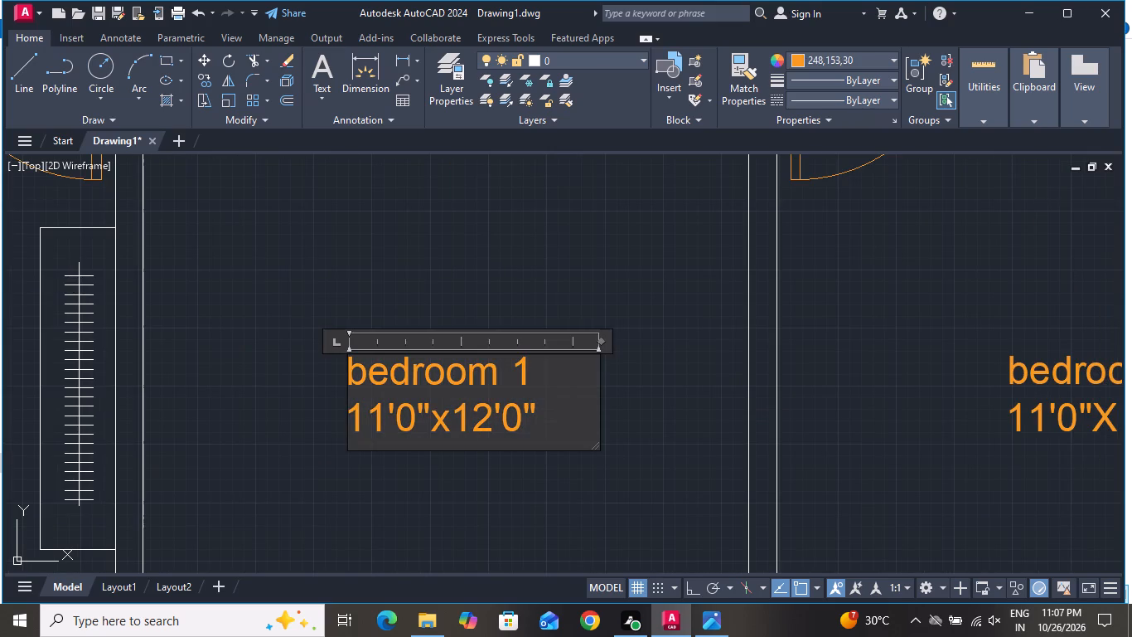
pyautogui.press('BackSpace')
pyautogui.press('BackSpace')
pyautogui.press('BackSpace')
pyautogui.press('BackSpace')
pyautogui.press('BackSpace')
pyautogui.press('BackSpace')
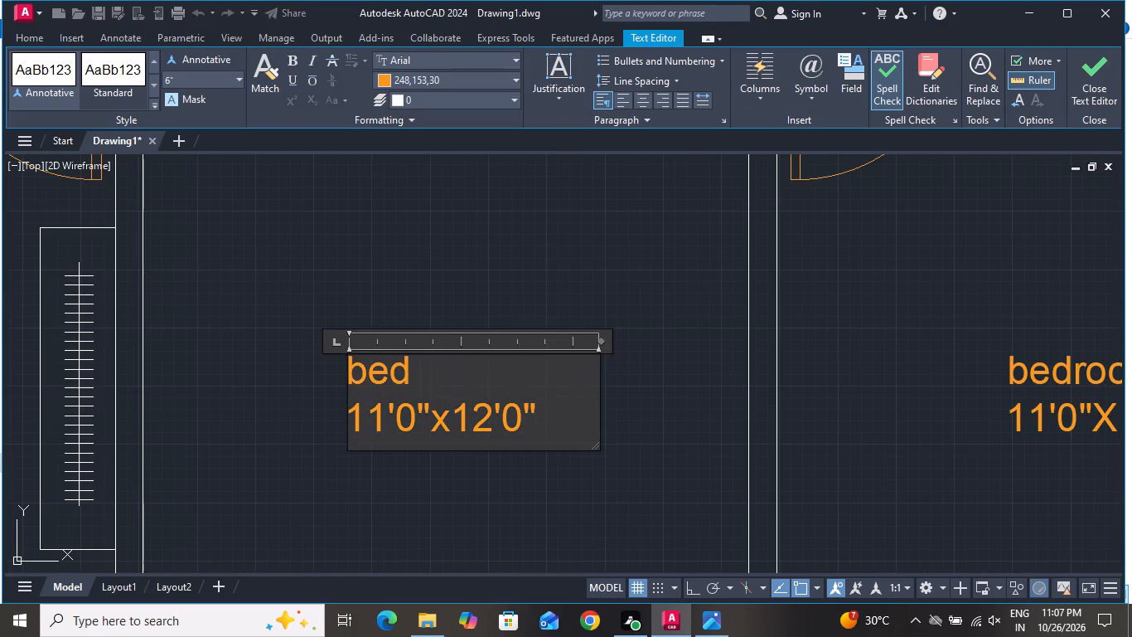
pyautogui.press('BackSpace')
pyautogui.press('BackSpace')
pyautogui.press('BackSpace')
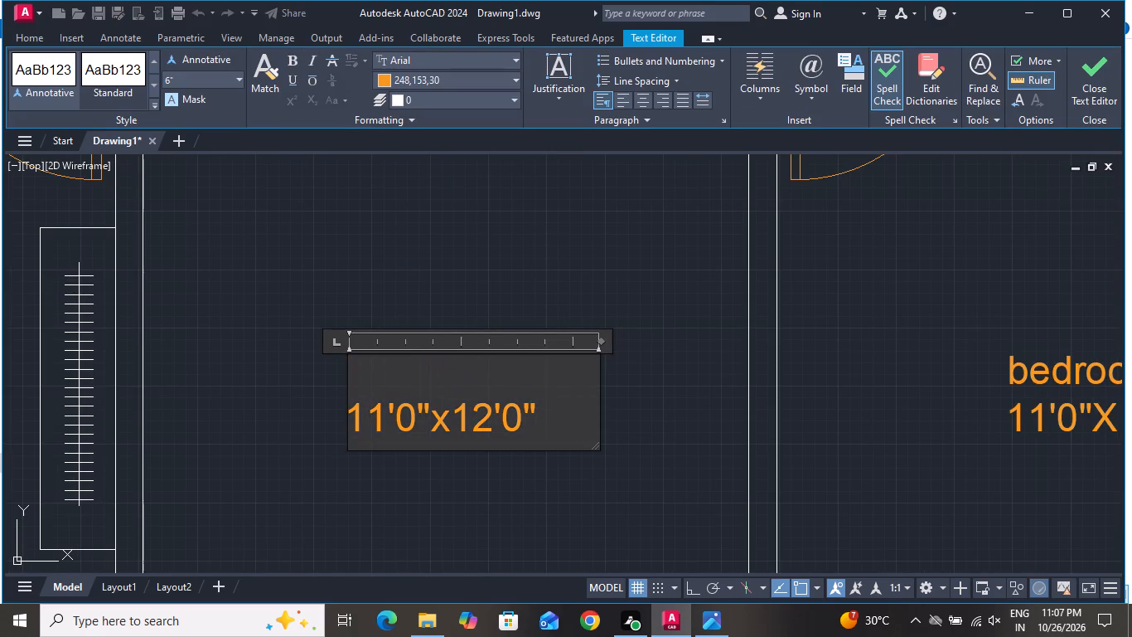
pyautogui.press('d')
pyautogui.write('RA')
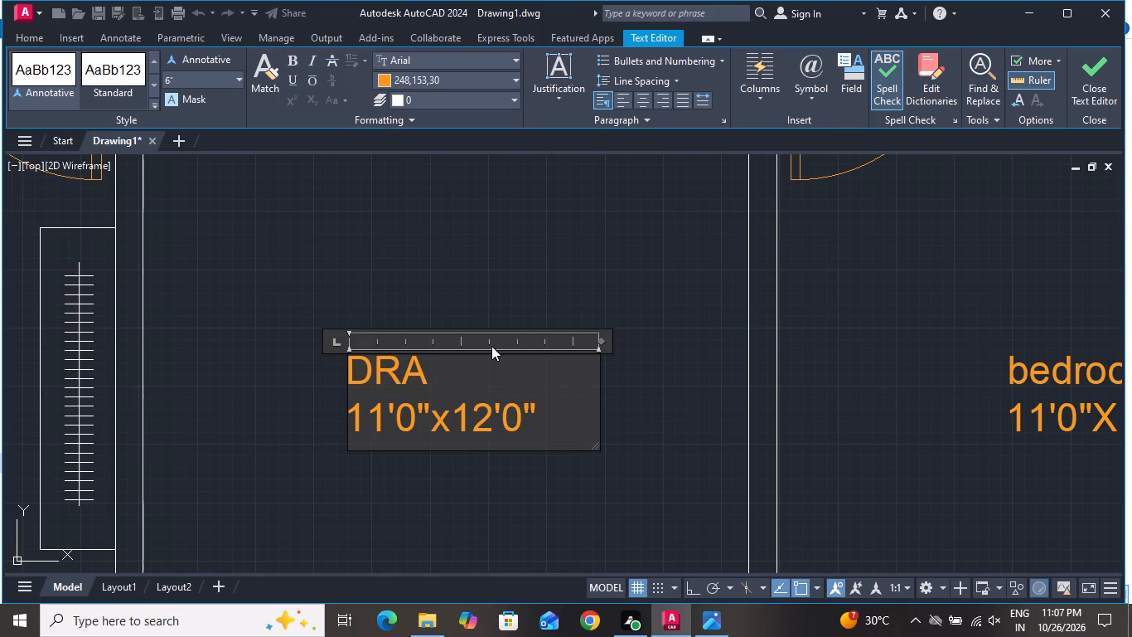
pyautogui.write('WING')
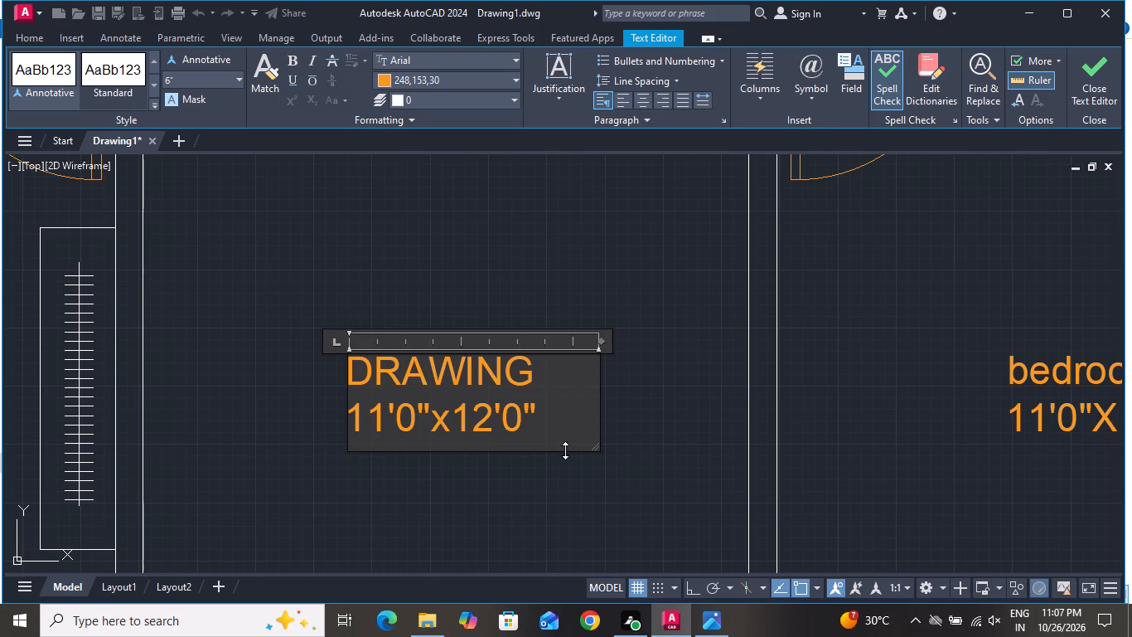
# Retype the size line of the DRAWING label as 10'10"X12'0" and finish editing the text.
pyautogui.click(561, 434)
pyautogui.press('BackSpace')
pyautogui.press('BackSpace')
pyautogui.press('BackSpace')
pyautogui.press('BackSpace')
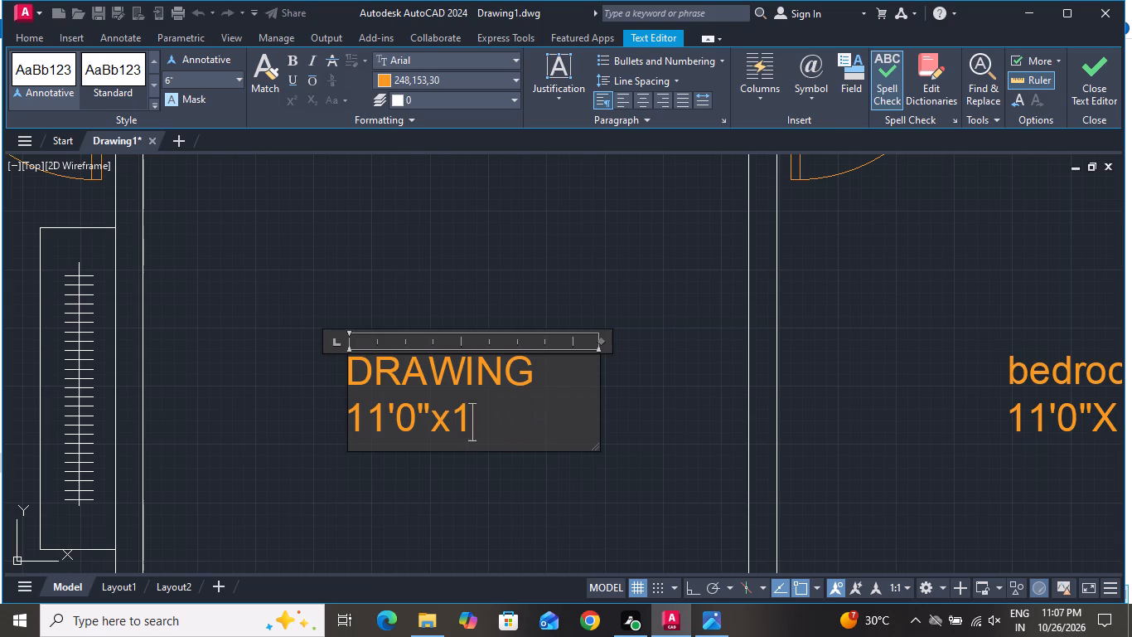
pyautogui.press('BackSpace')
pyautogui.press('BackSpace')
pyautogui.press('BackSpace')
pyautogui.press('BackSpace')
pyautogui.press('BackSpace')
pyautogui.press('BackSpace')
pyautogui.press('BackSpace')
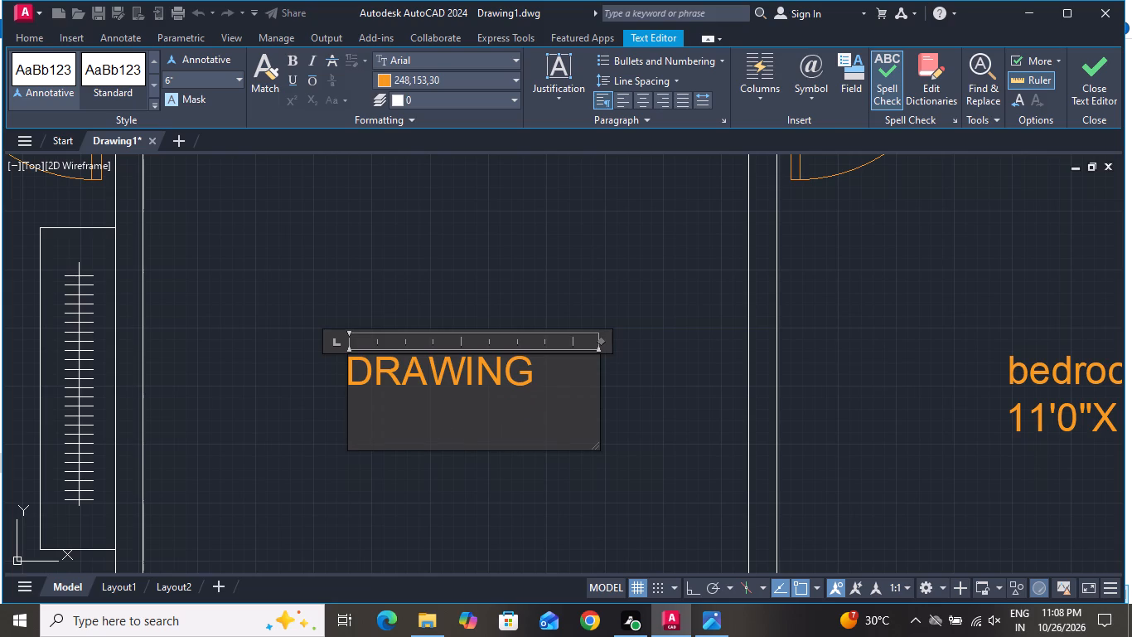
pyautogui.press('1')
pyautogui.write("0'10")
pyautogui.hotkey('shift', '"')
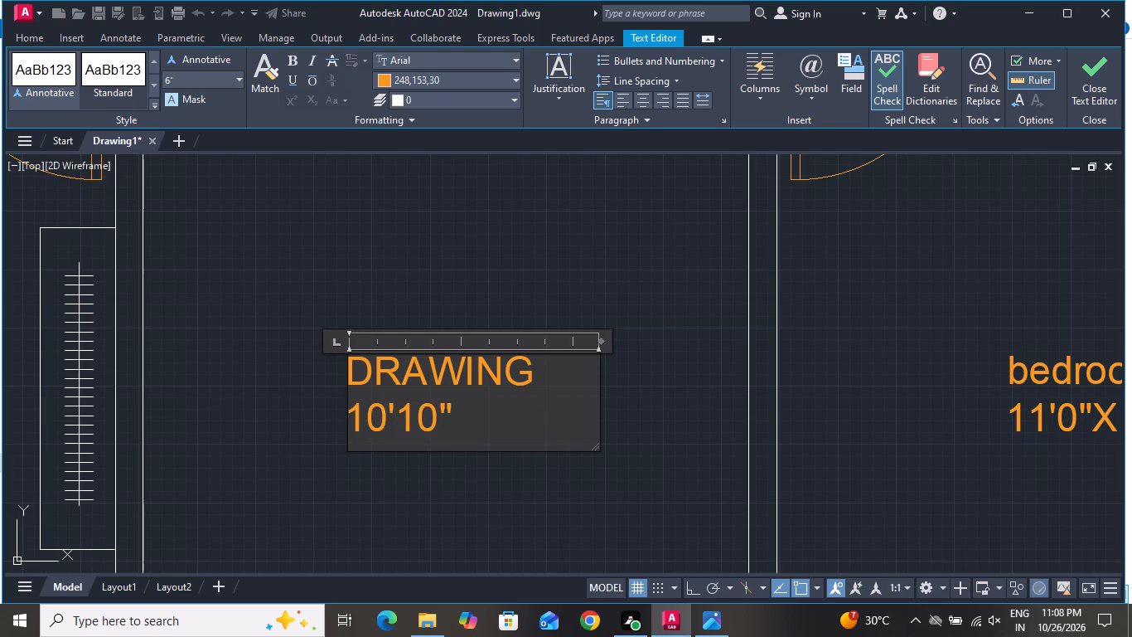
pyautogui.press('x')
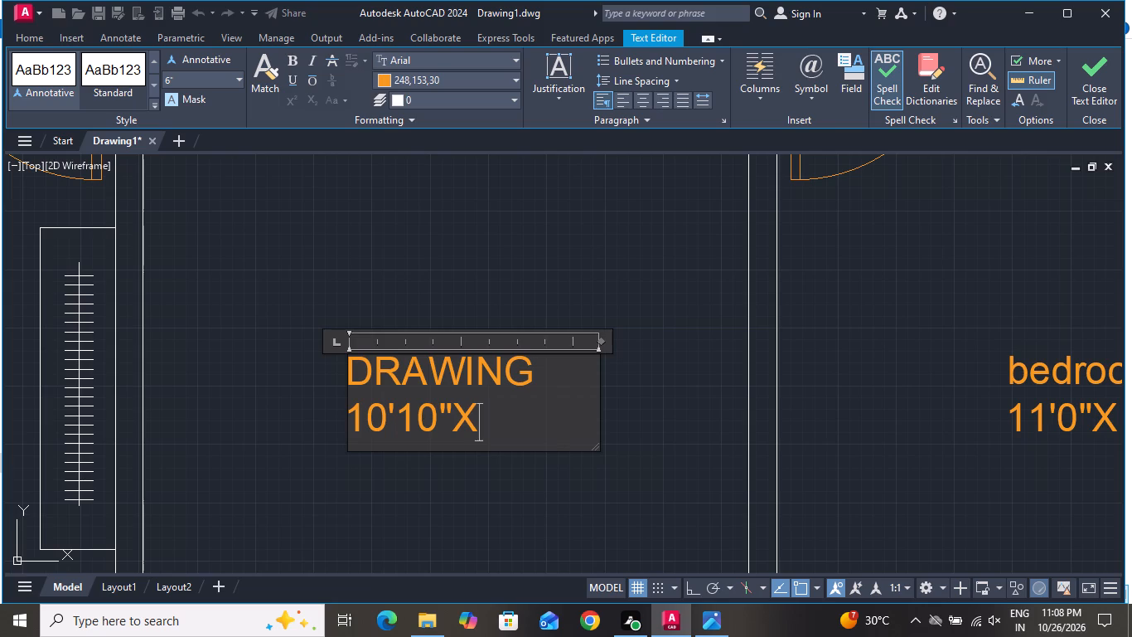
pyautogui.write('12')
pyautogui.write("'0")
pyautogui.hotkey('shift', '"')
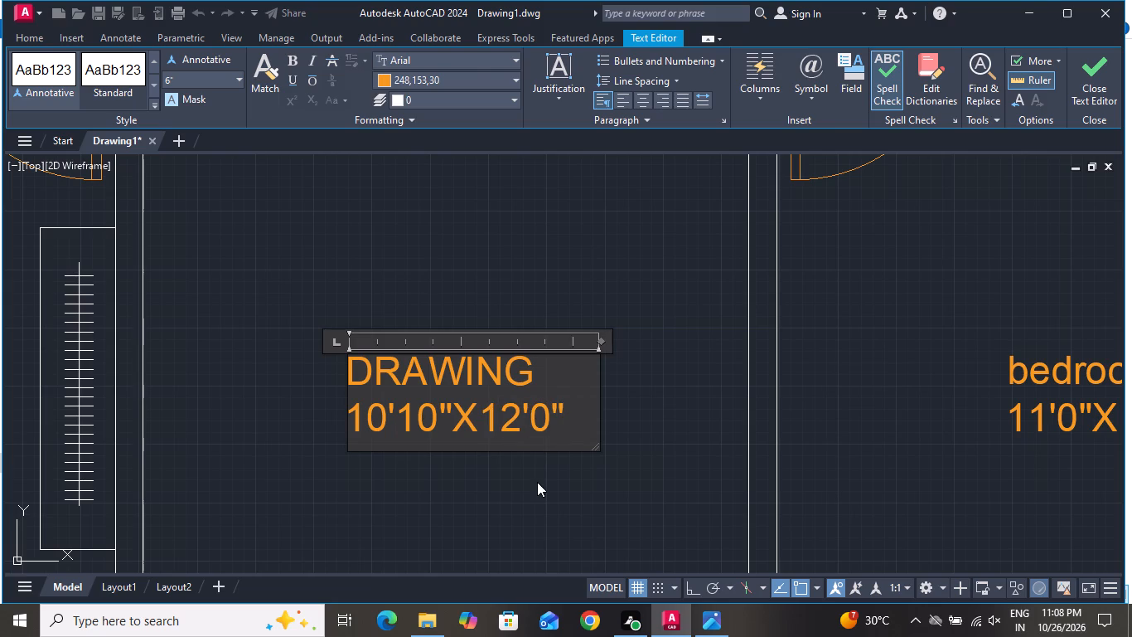
pyautogui.click(537, 482)
# Change the room name in the southwest corner room's label to "bedroom 3".
pyautogui.scroll(-2, 563, 484)
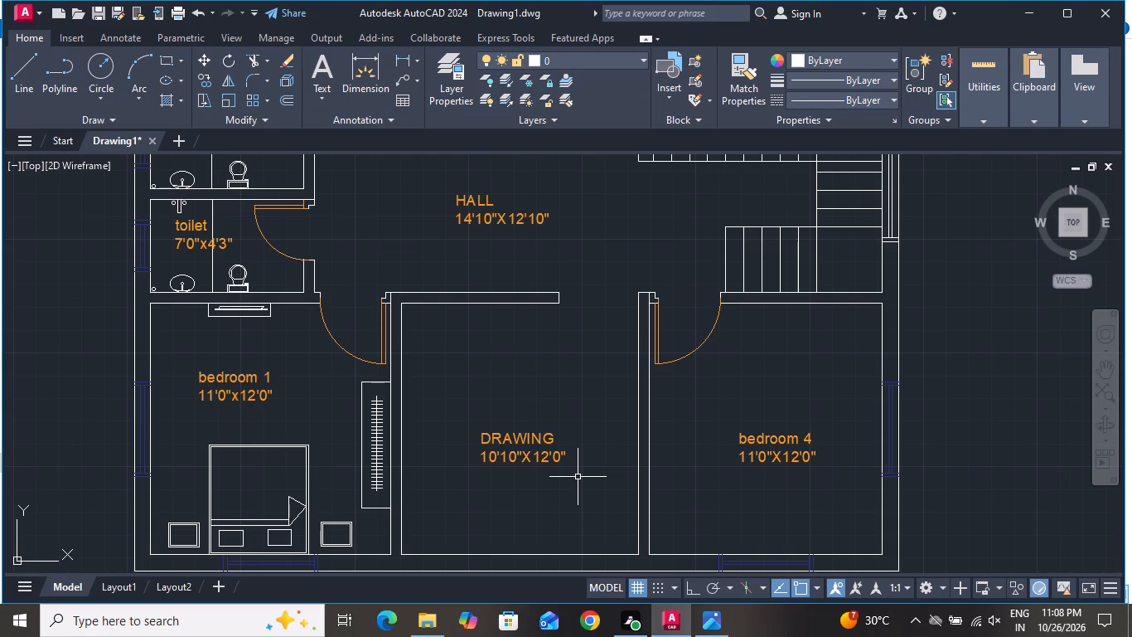
pyautogui.scroll(1, 183, 355)
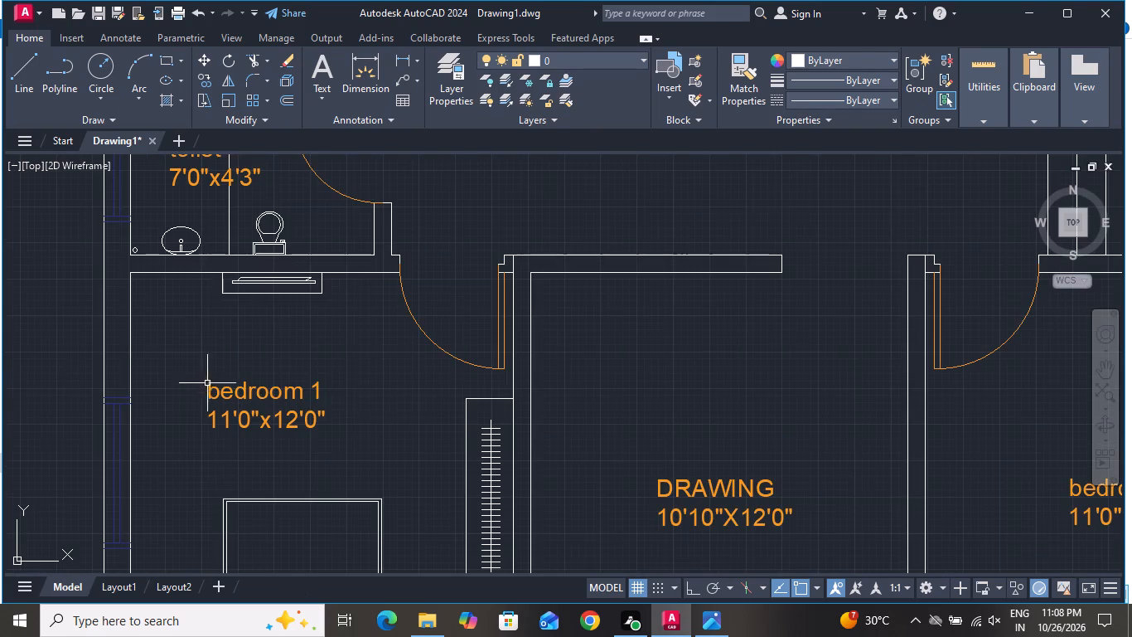
pyautogui.doubleClick(317, 392)
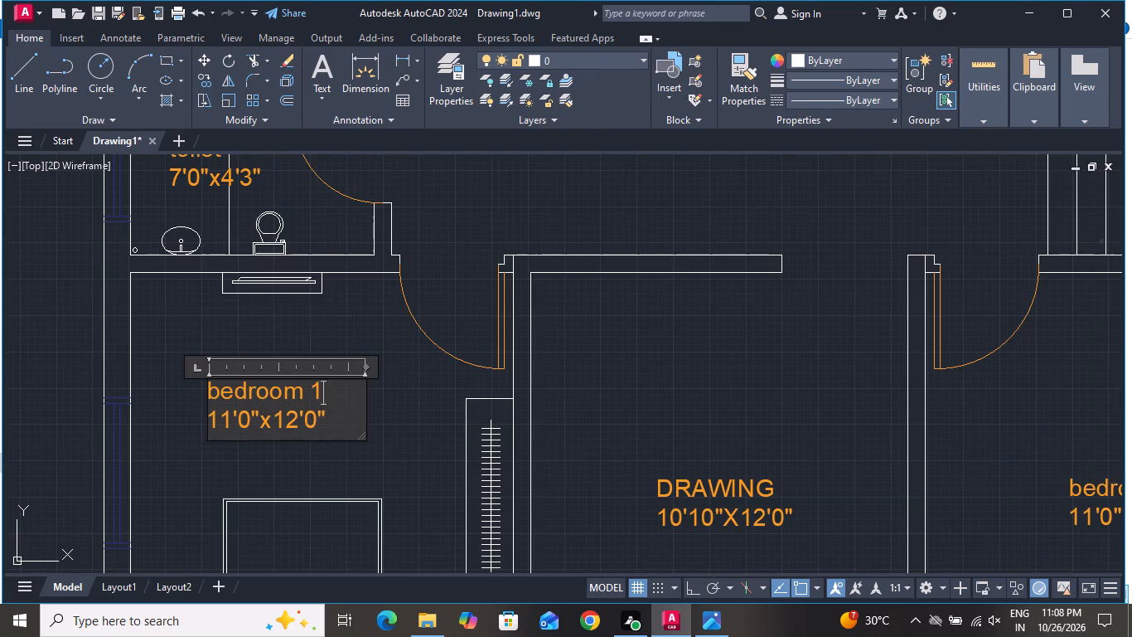
pyautogui.press('BackSpace')
pyautogui.press('3')
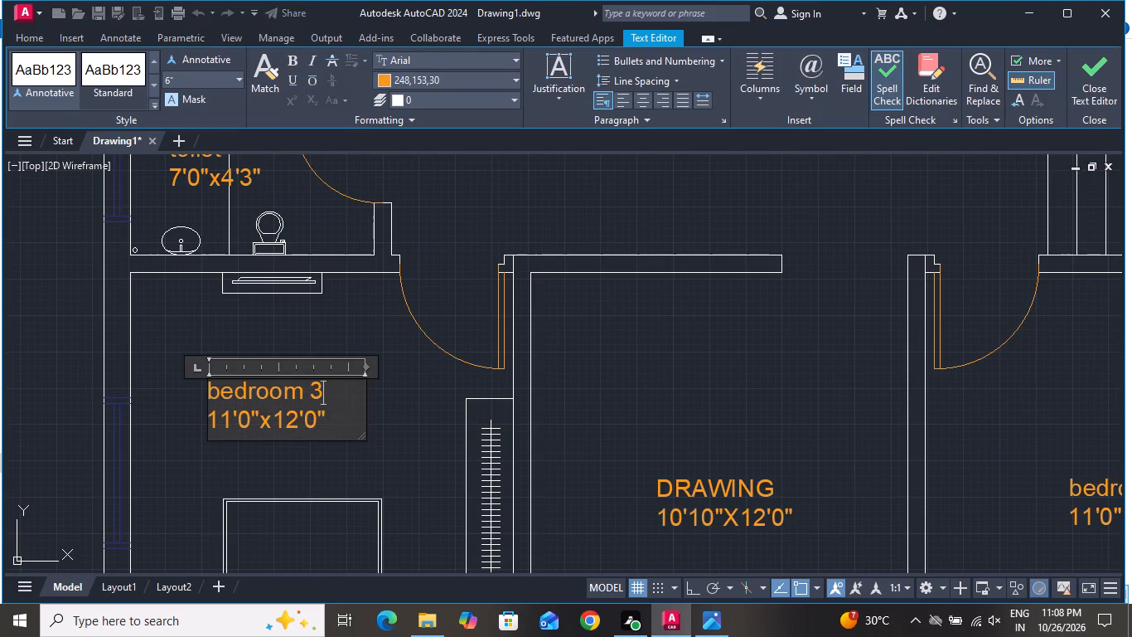
# Retype the size line of the bedroom 3 label as 11'0"X12'0" and finish editing the text.
pyautogui.click(345, 421)
pyautogui.press('BackSpace')
pyautogui.press('BackSpace')
pyautogui.press('BackSpace')
pyautogui.press('BackSpace')
pyautogui.press('BackSpace')
pyautogui.press('BackSpace')
pyautogui.press('BackSpace')
pyautogui.press('BackSpace')
pyautogui.press('BackSpace')
pyautogui.press('BackSpace')
pyautogui.press('BackSpace')
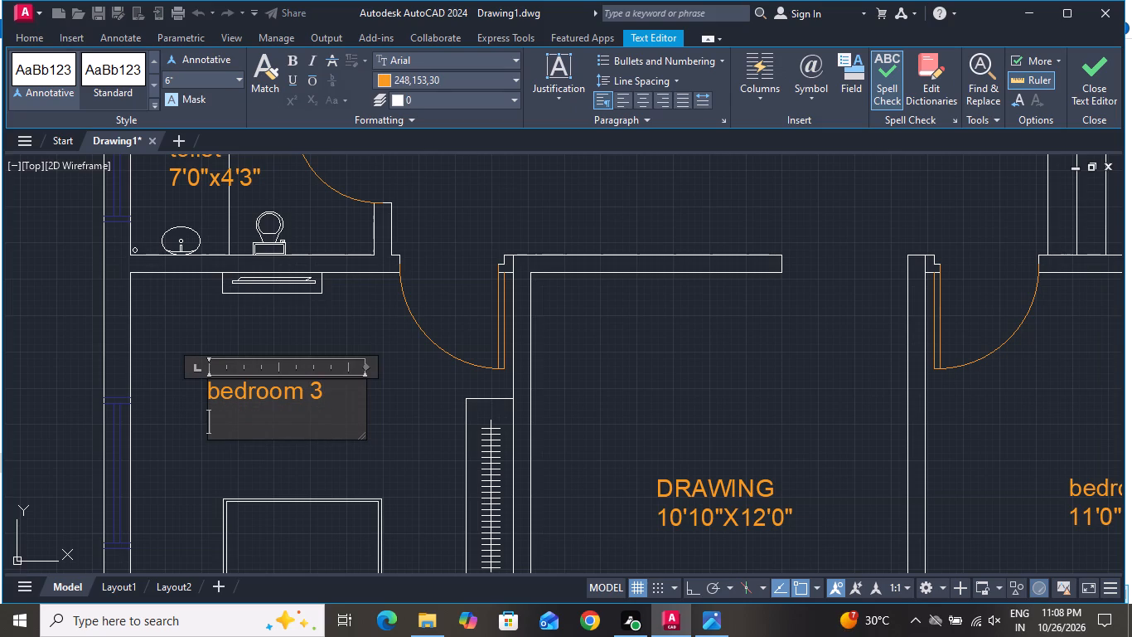
pyautogui.write('11')
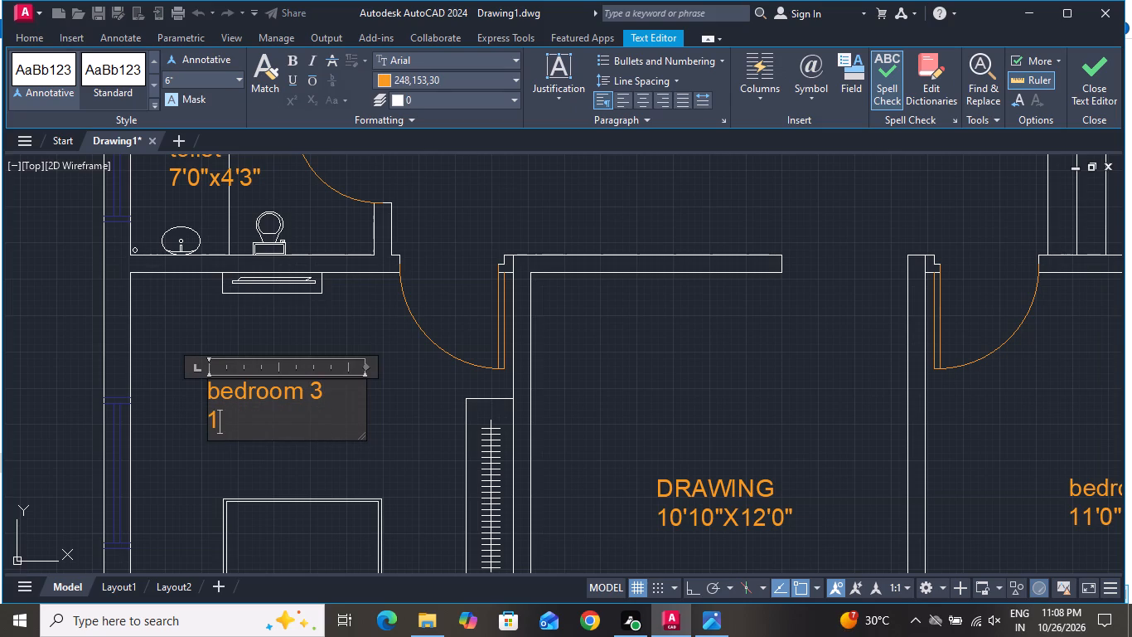
pyautogui.write("'0")
pyautogui.hotkey('shift', '"')
pyautogui.scroll(-2, 342, 419)
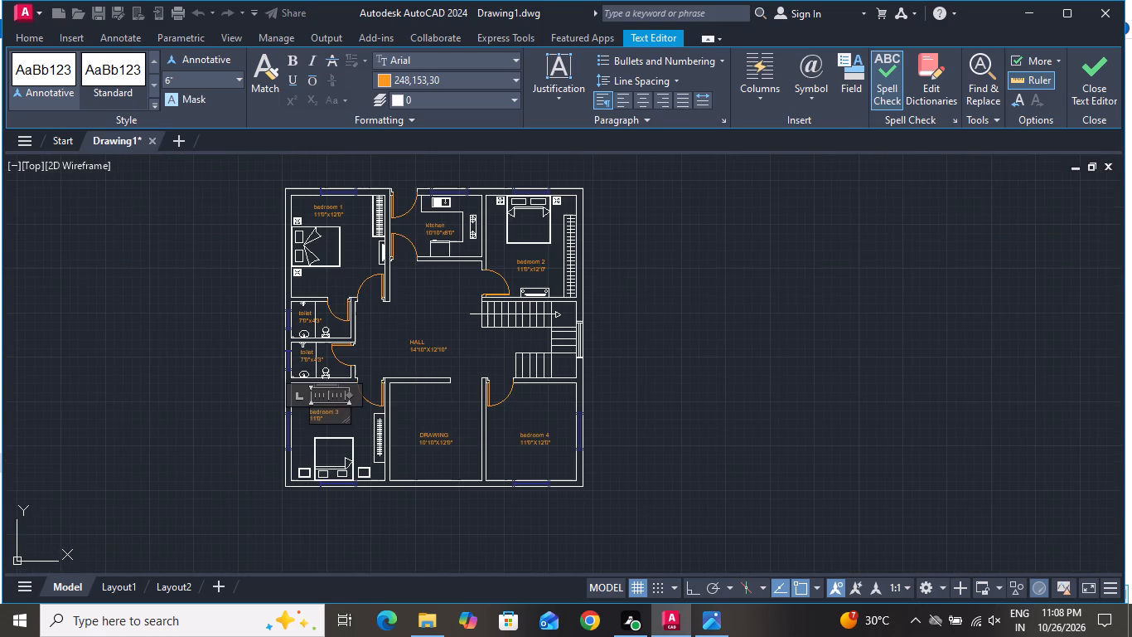
pyautogui.scroll(1, 342, 419)
pyautogui.press('x')
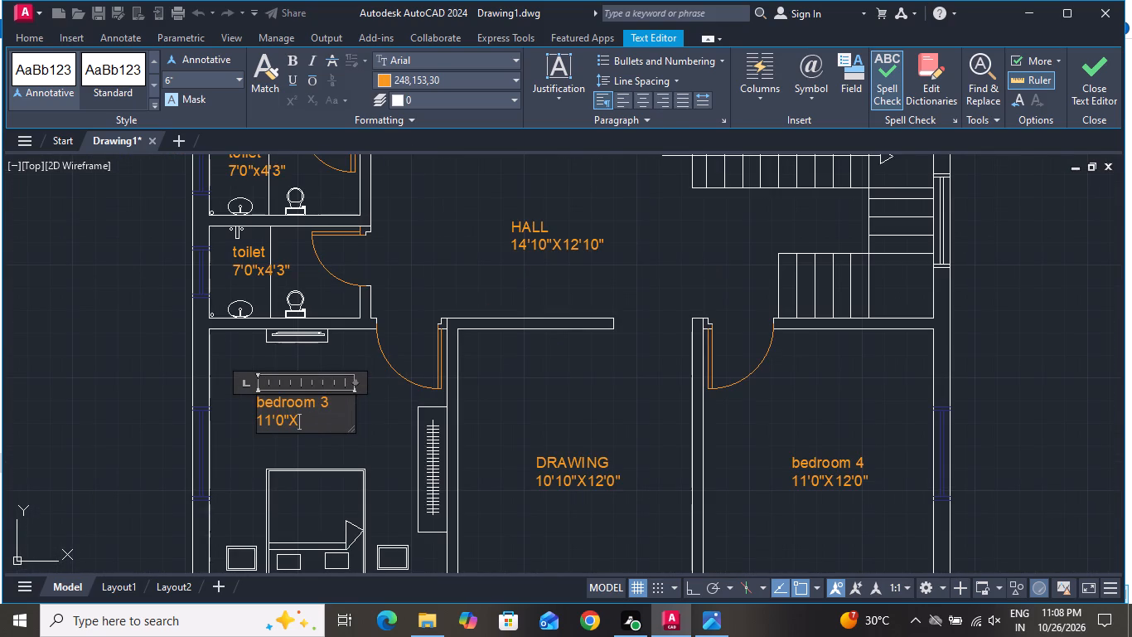
pyautogui.write('12')
pyautogui.write('\'0"')
pyautogui.click(555, 395)
# Move the bedroom 4 label north within its room, just east of the door swing.
pyautogui.scroll(-2, 567, 420)
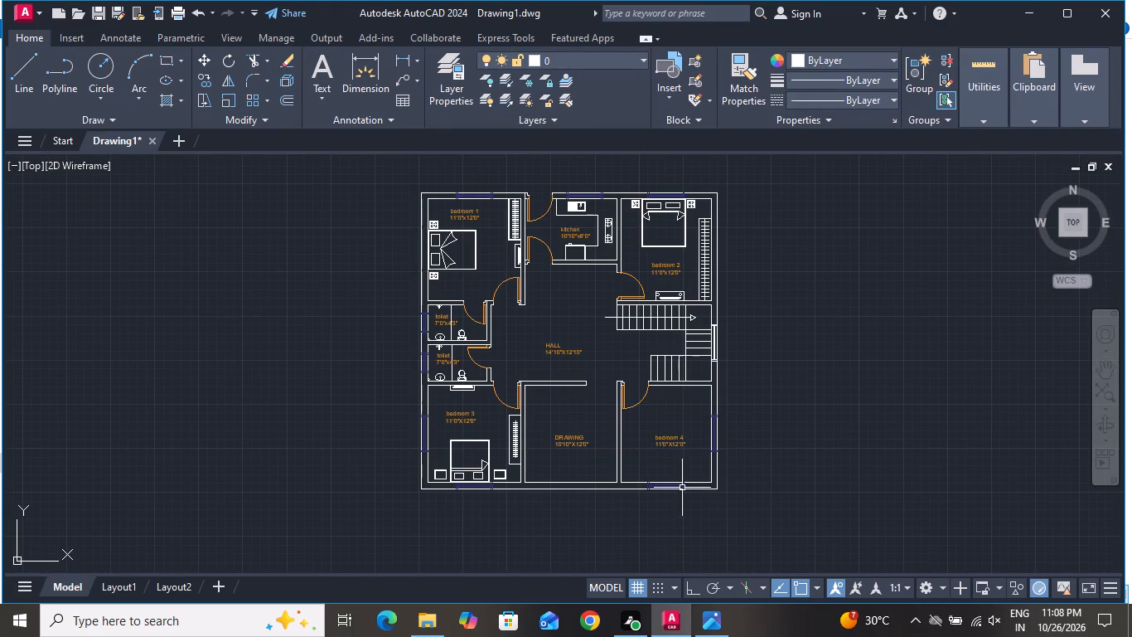
pyautogui.scroll(2, 680, 469)
pyautogui.click(668, 406)
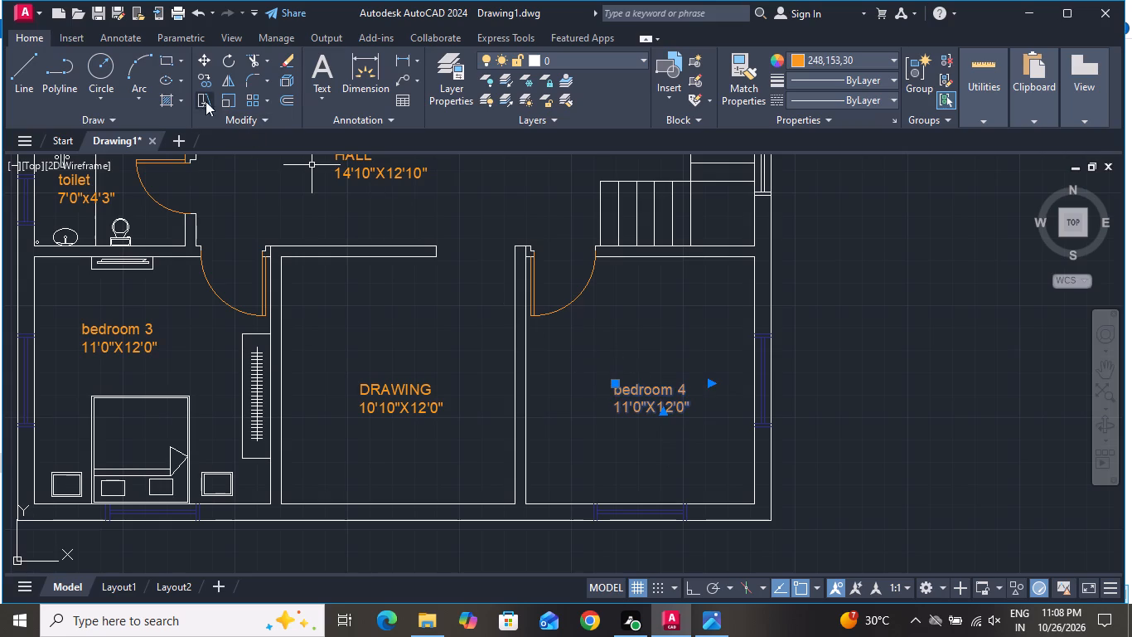
pyautogui.click(206, 60)
pyautogui.click(652, 390)
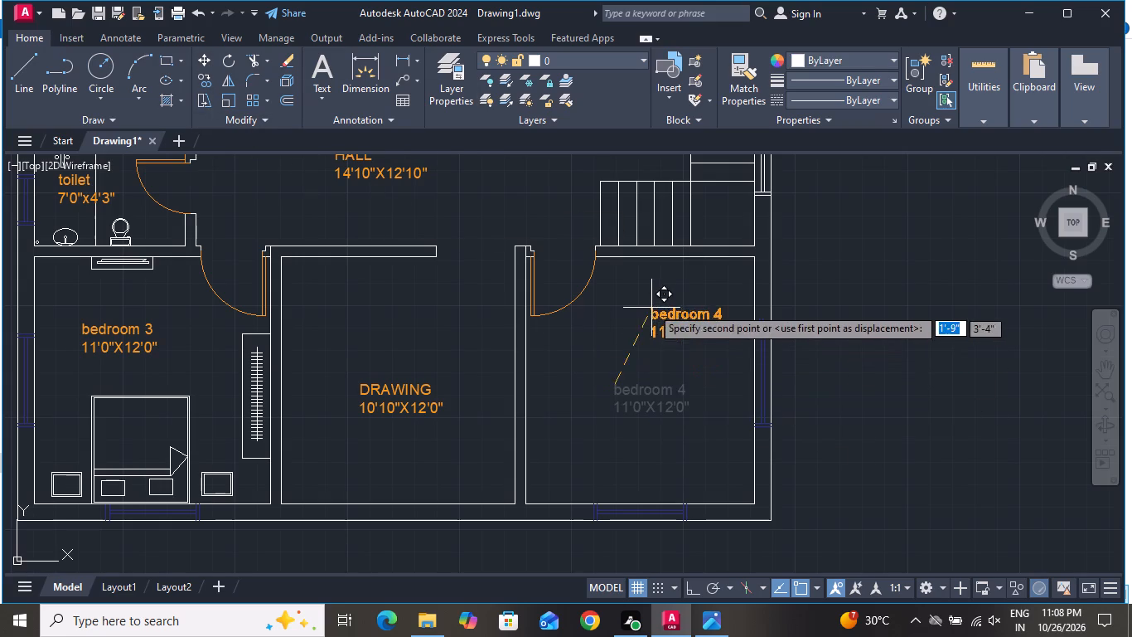
pyautogui.click(635, 279)
# Draw a bed rectangle about 3'-10" wide and 4'-5" deep against bedroom 4's south wall, above the window.
pyautogui.click(161, 60)
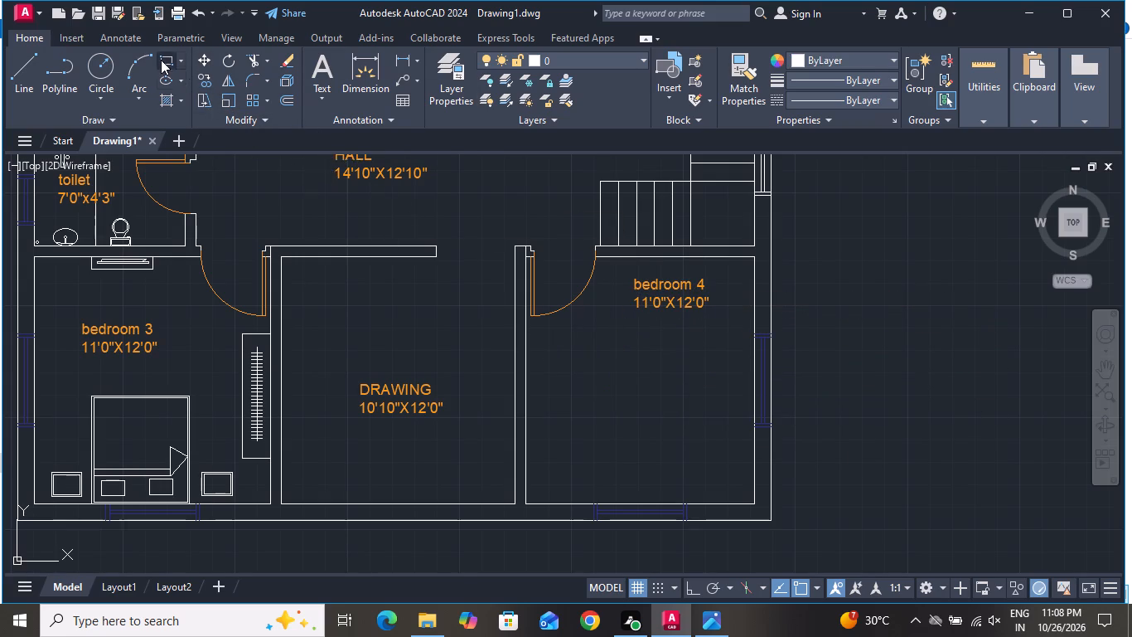
pyautogui.scroll(2, 579, 489)
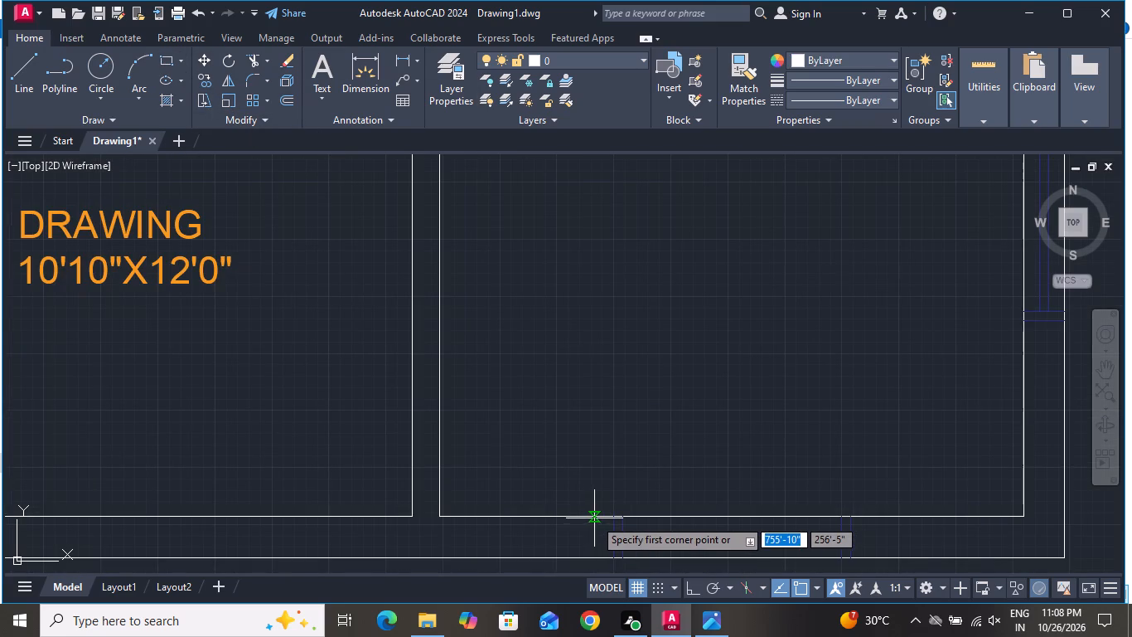
pyautogui.click(599, 515)
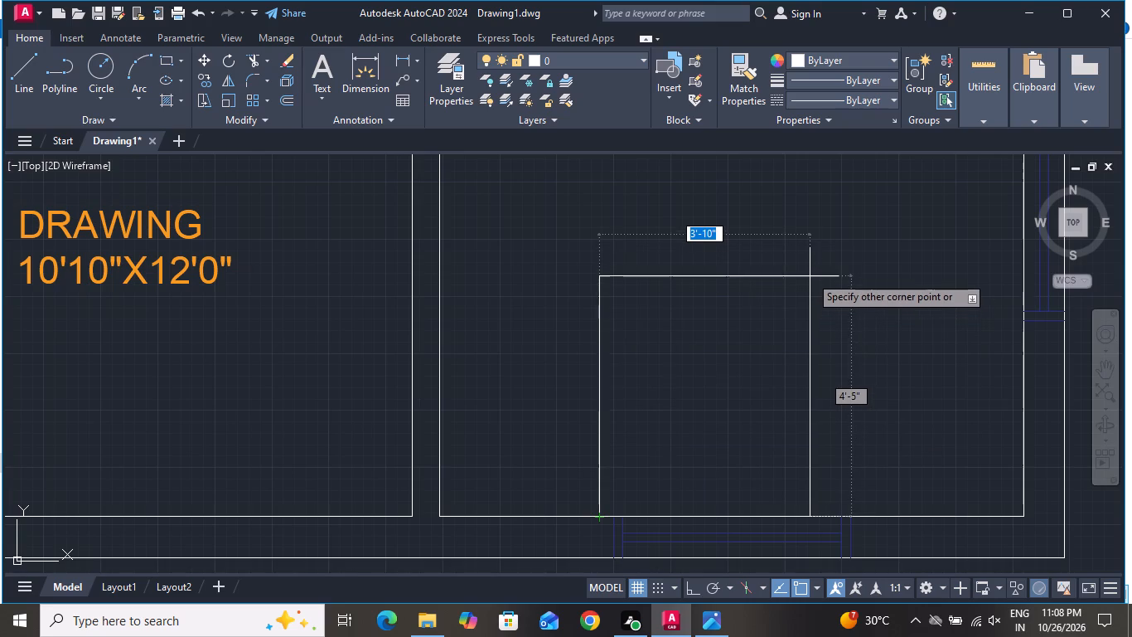
pyautogui.click(810, 275)
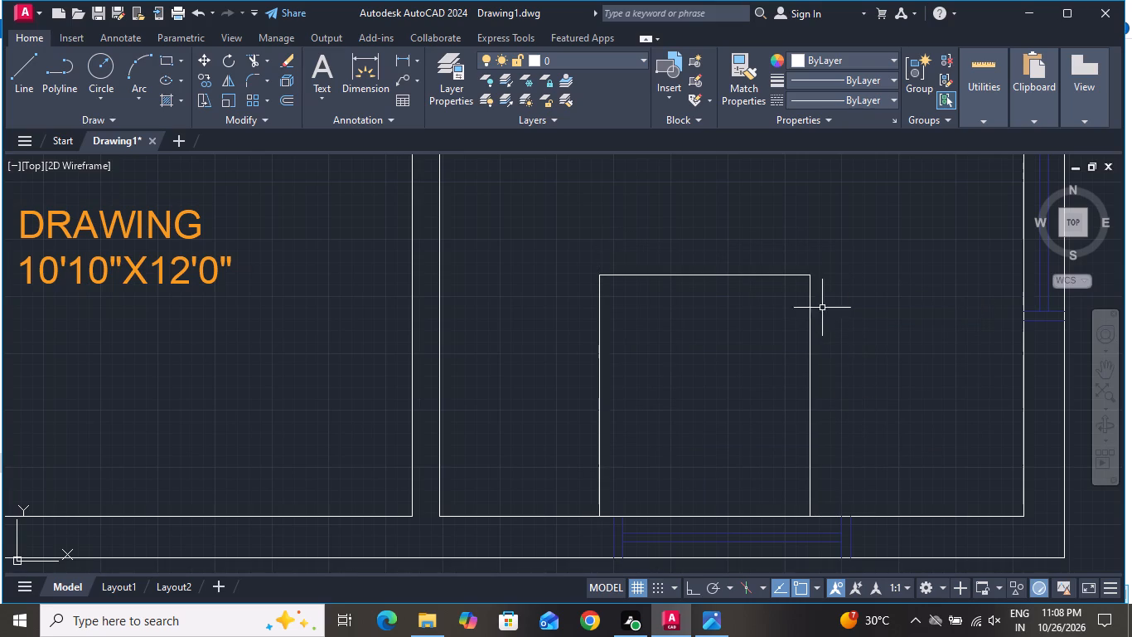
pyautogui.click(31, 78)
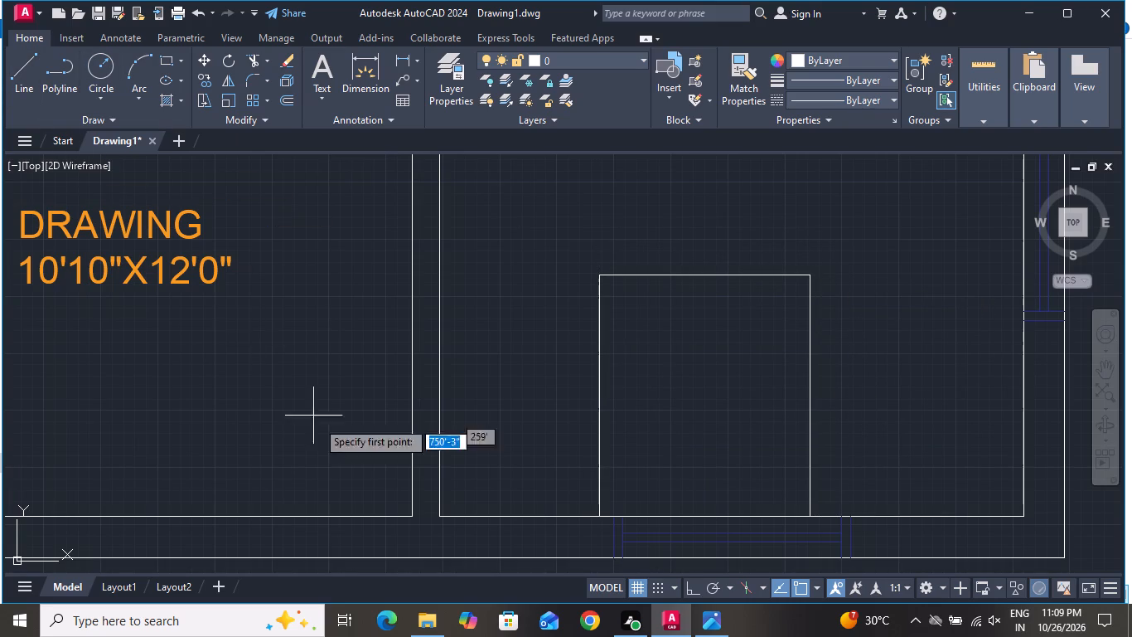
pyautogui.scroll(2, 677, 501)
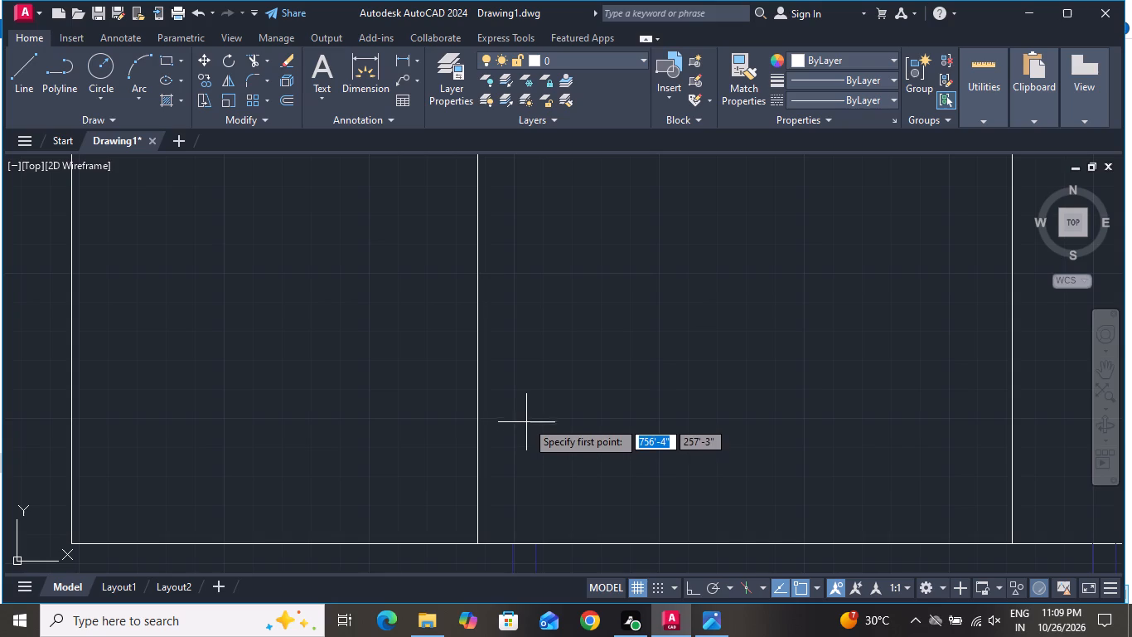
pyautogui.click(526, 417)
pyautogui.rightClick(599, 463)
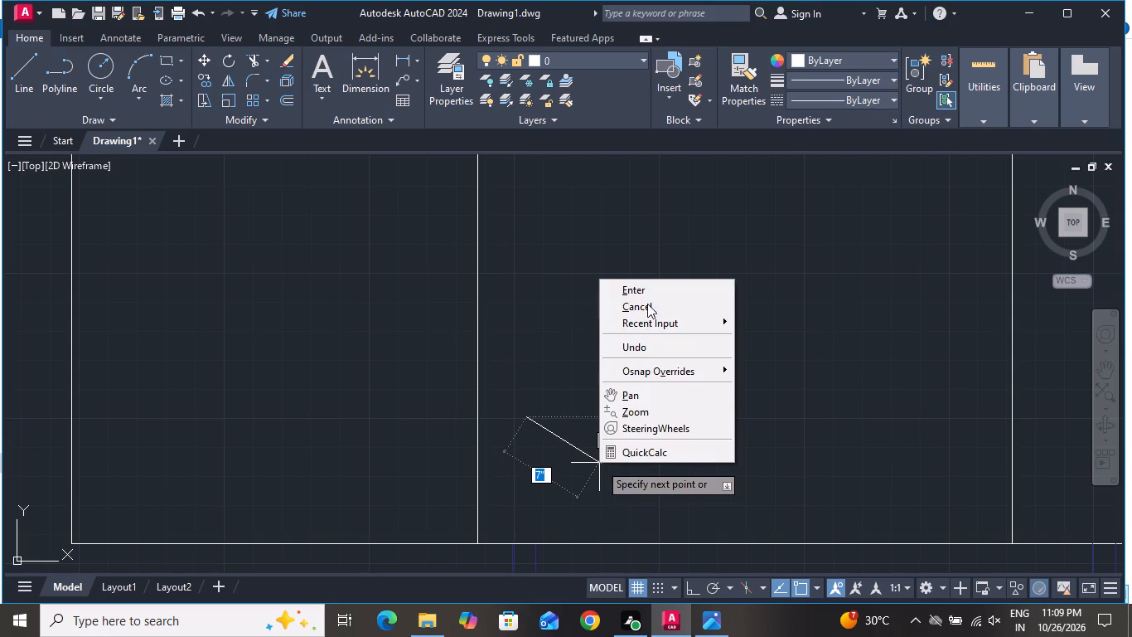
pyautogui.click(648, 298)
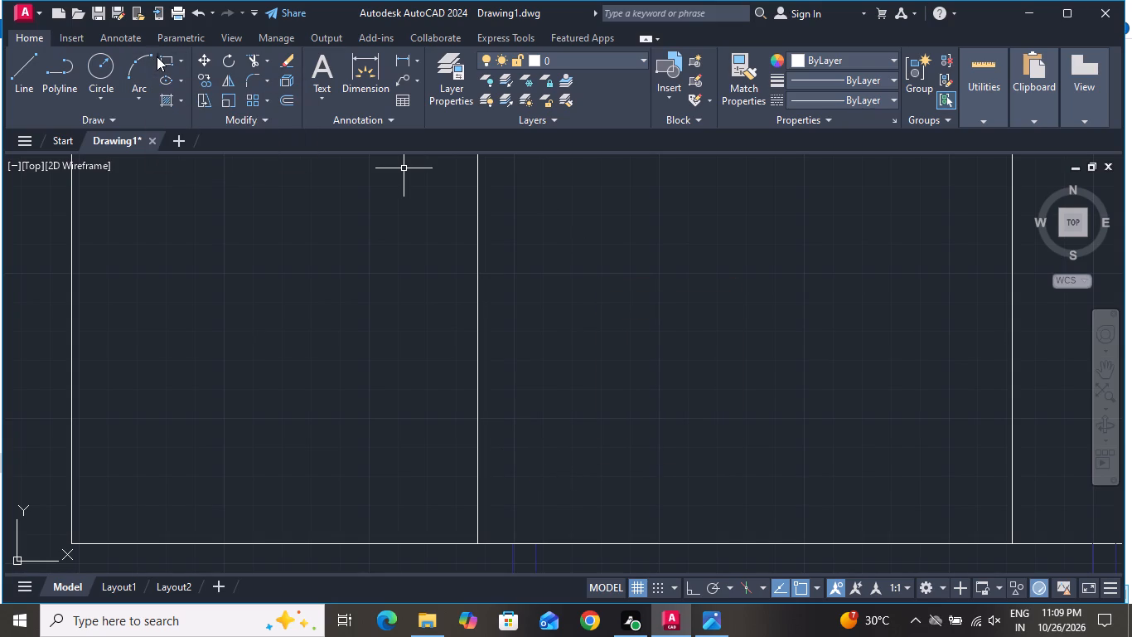
# Draw a pillow rectangle about 1'-1" by 8" inside the bedroom 4 bed, near its southwest corner.
pyautogui.click(157, 56)
pyautogui.scroll(-2, 298, 166)
pyautogui.scroll(-1, 623, 338)
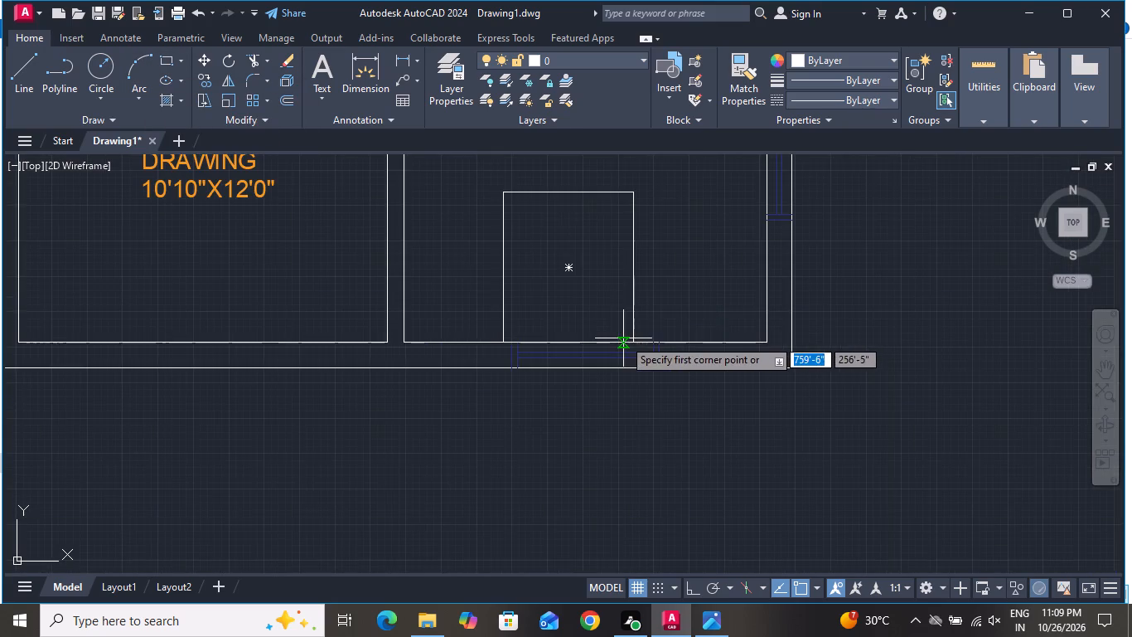
pyautogui.scroll(2, 538, 293)
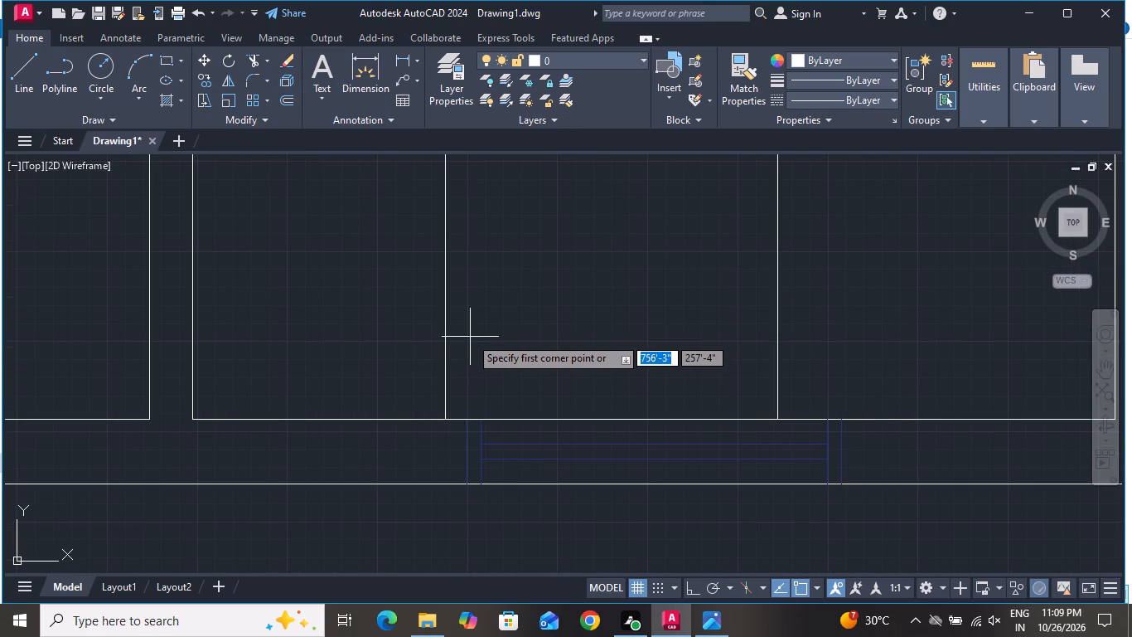
pyautogui.click(475, 337)
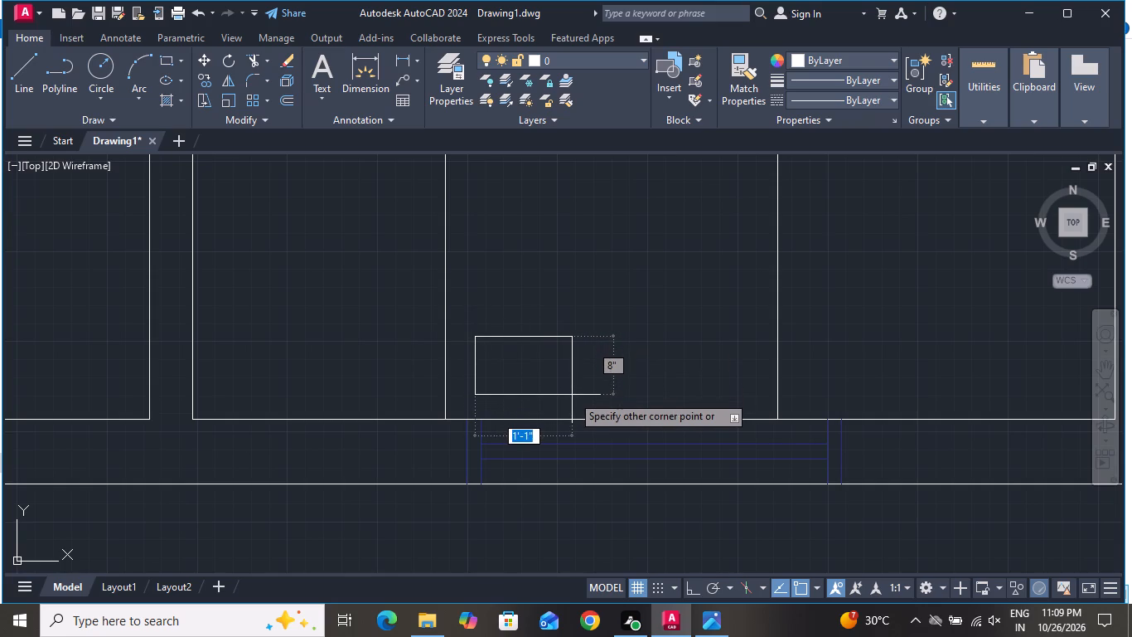
pyautogui.click(576, 398)
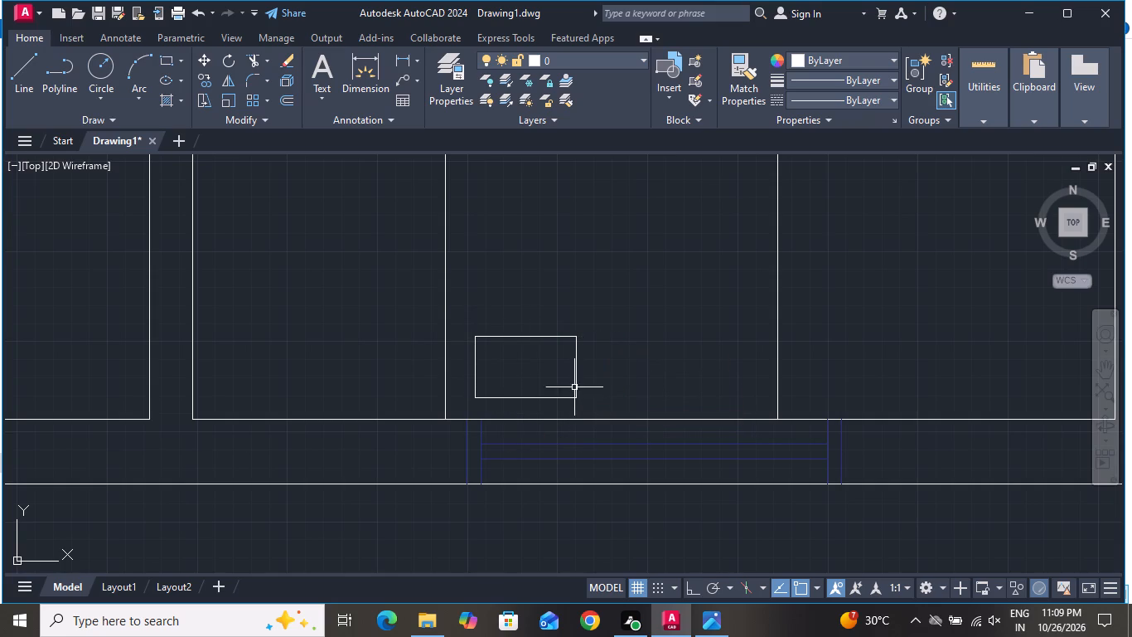
# Copy the pillow rectangle about 2'-1" straight east inside the bedroom 4 bed, with Ortho on.
pyautogui.click(574, 387)
pyautogui.click(207, 85)
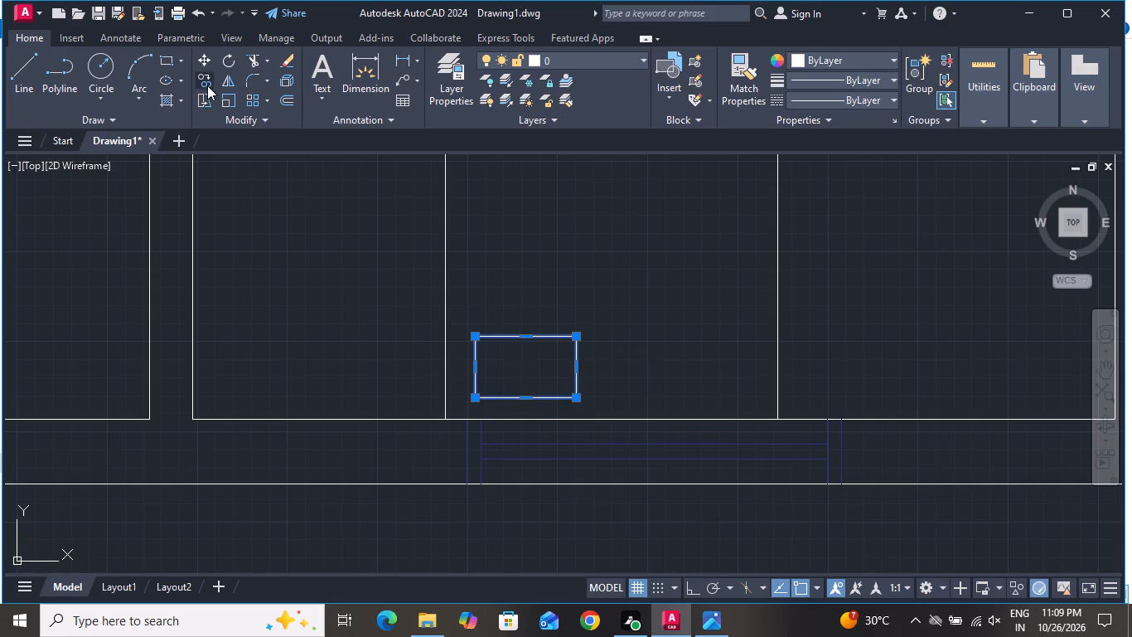
pyautogui.click(520, 375)
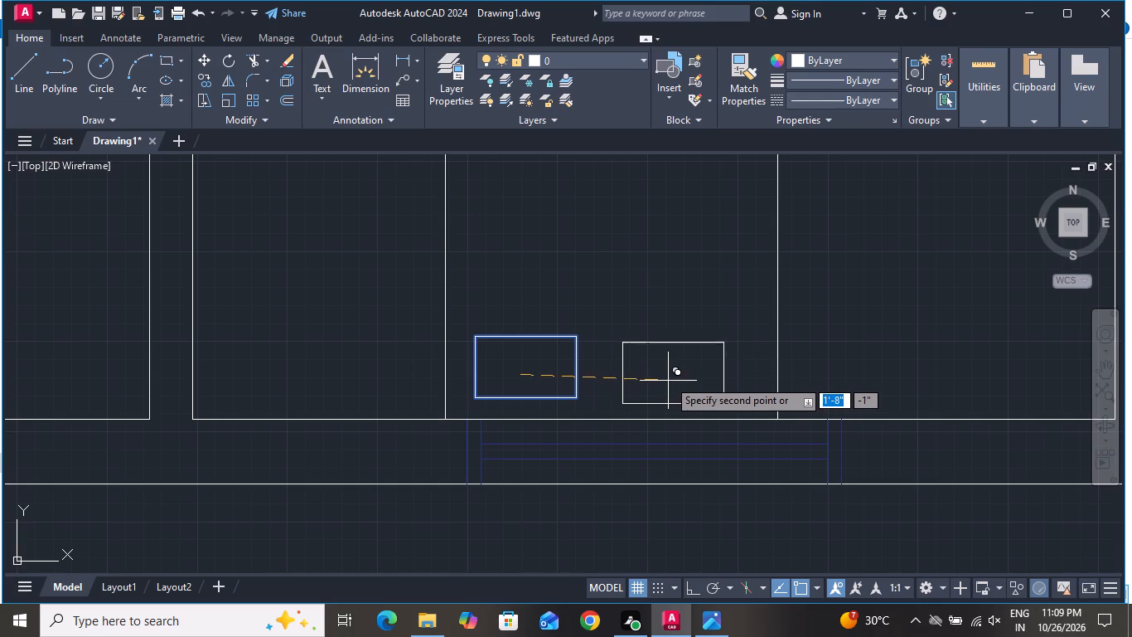
pyautogui.click(680, 592)
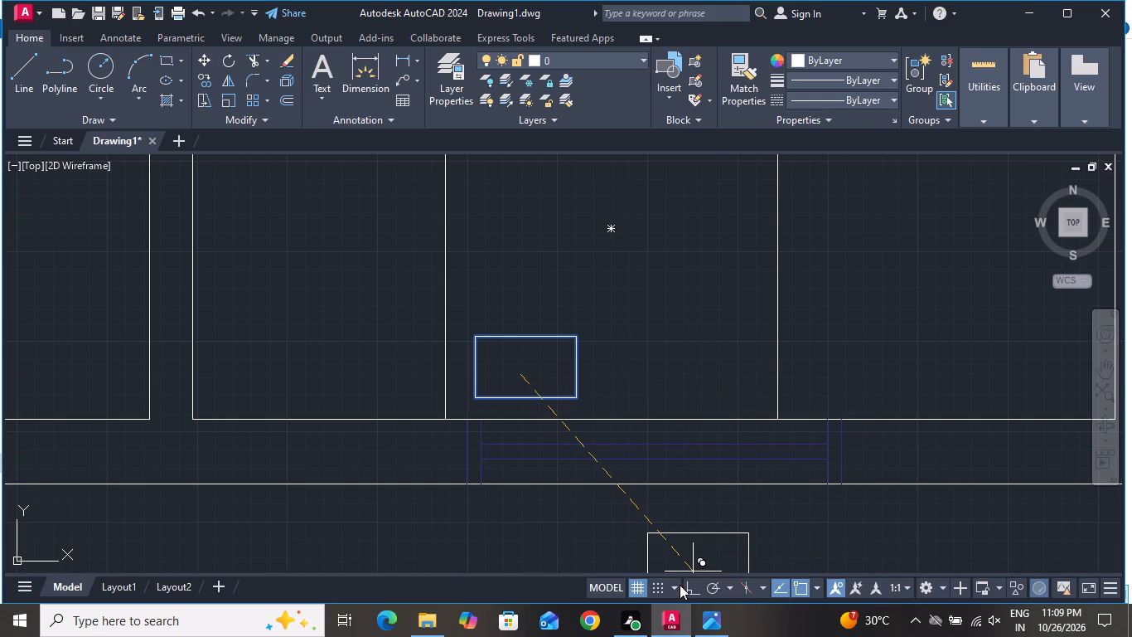
pyautogui.click(690, 584)
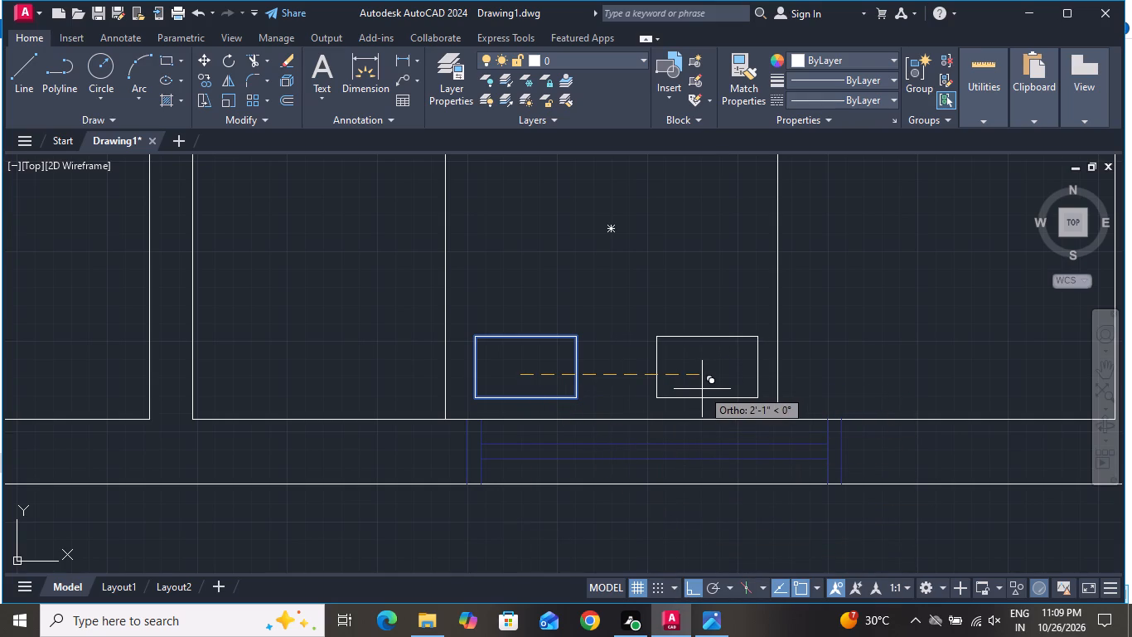
pyautogui.click(702, 389)
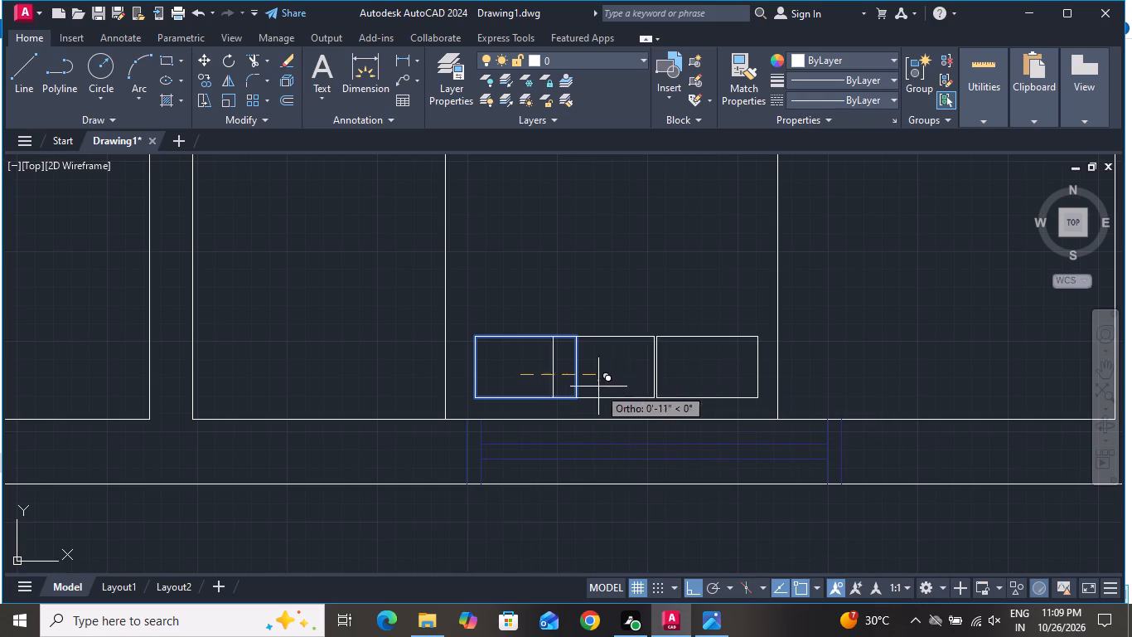
pyautogui.rightClick(565, 440)
pyautogui.click(593, 239)
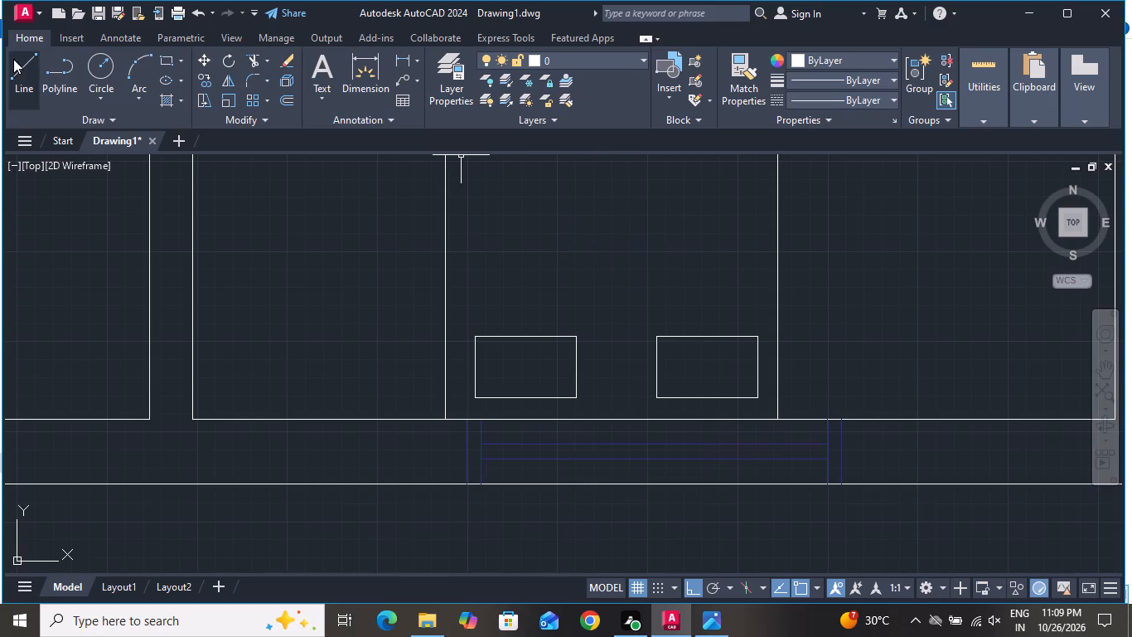
# Draw a horizontal line about 3'-10" long across the full bed width, just north of the two pillows.
pyautogui.click(15, 60)
pyautogui.scroll(1, 426, 252)
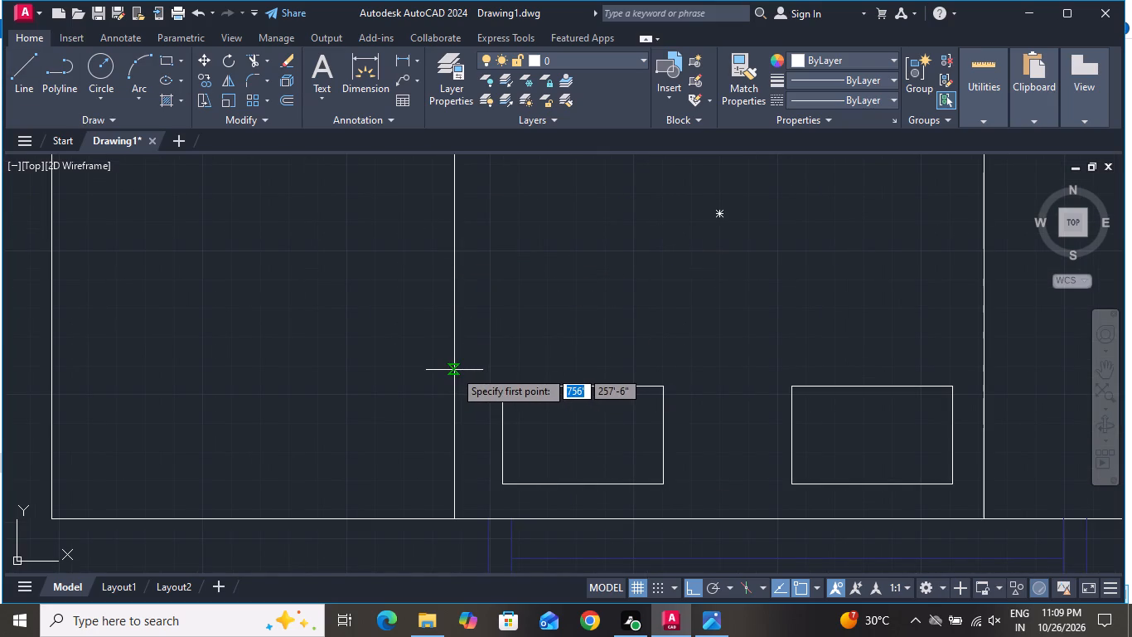
pyautogui.click(454, 370)
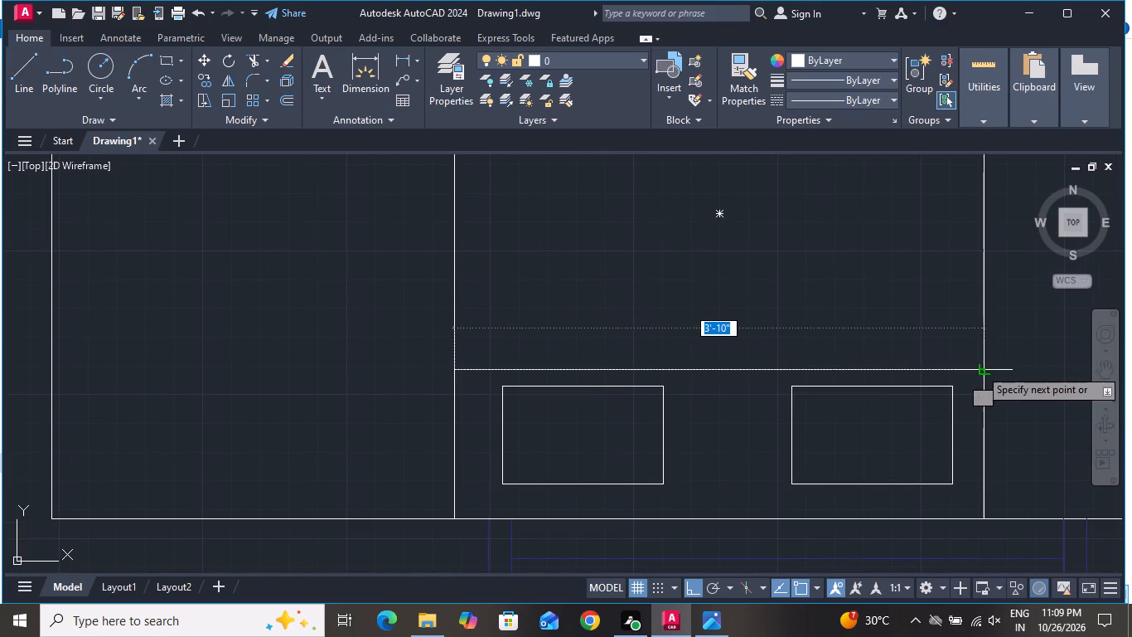
pyautogui.click(980, 368)
pyautogui.rightClick(980, 368)
pyautogui.click(987, 385)
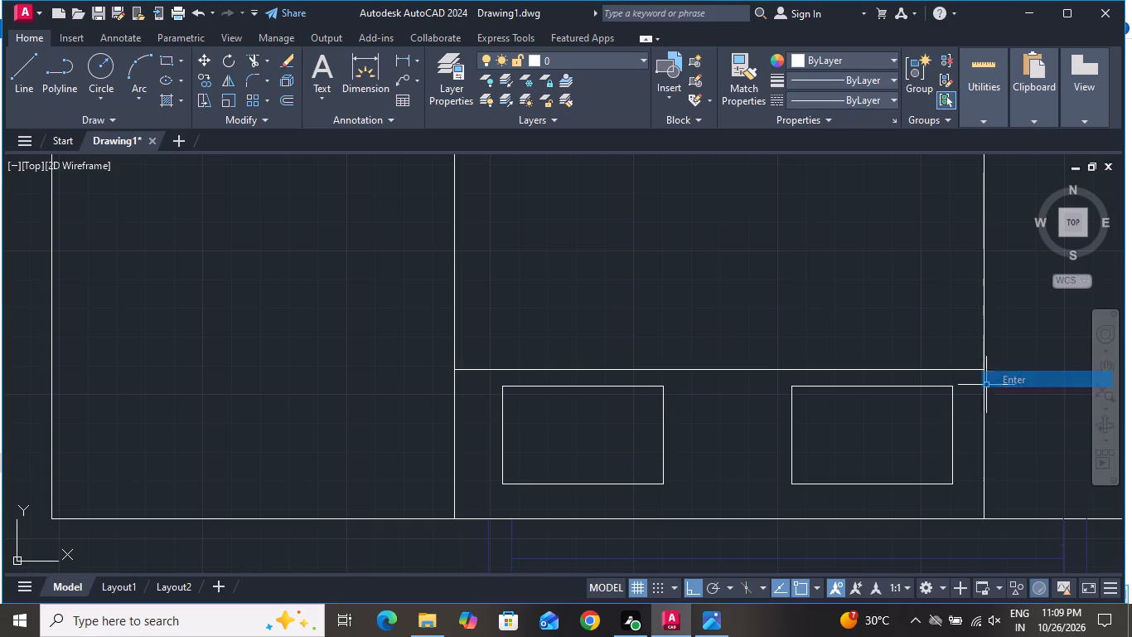
# With Ortho off, draw a triangular blanket fold from the cross line to the bed's east edge, with sides about 2', 9" and 1'-10".
pyautogui.scroll(-3, 624, 273)
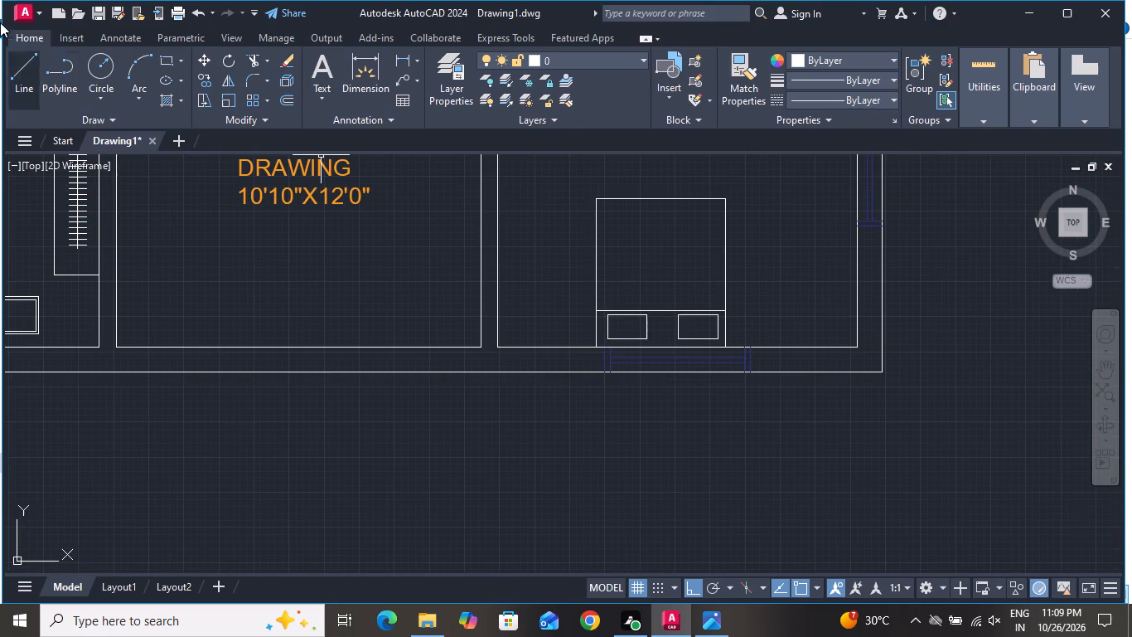
pyautogui.click(29, 64)
pyautogui.scroll(2, 678, 287)
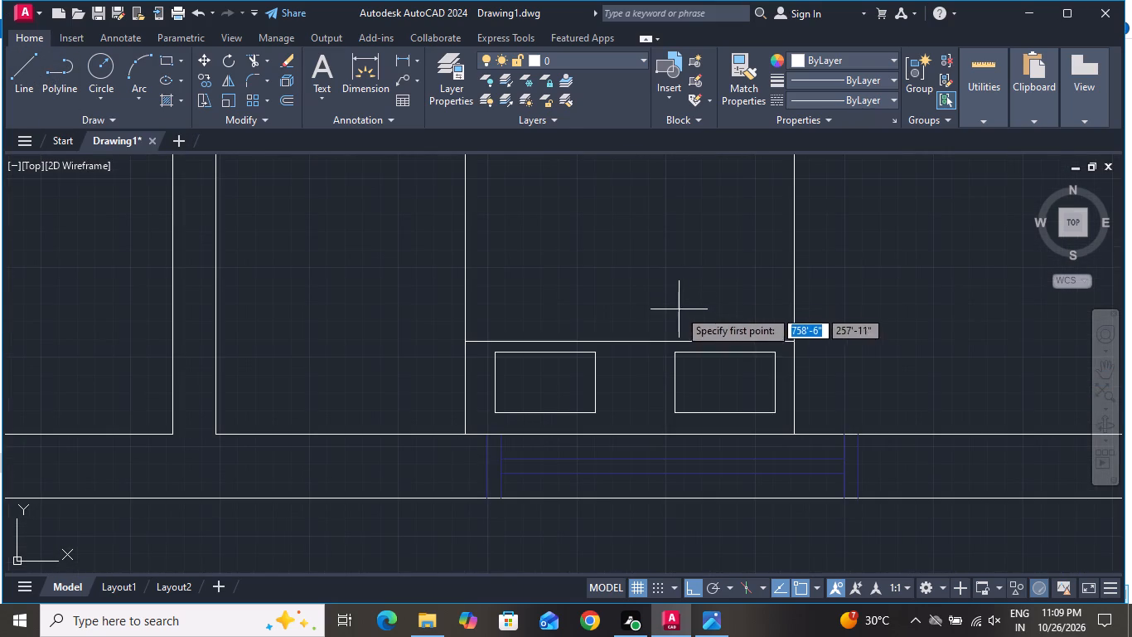
pyautogui.click(643, 341)
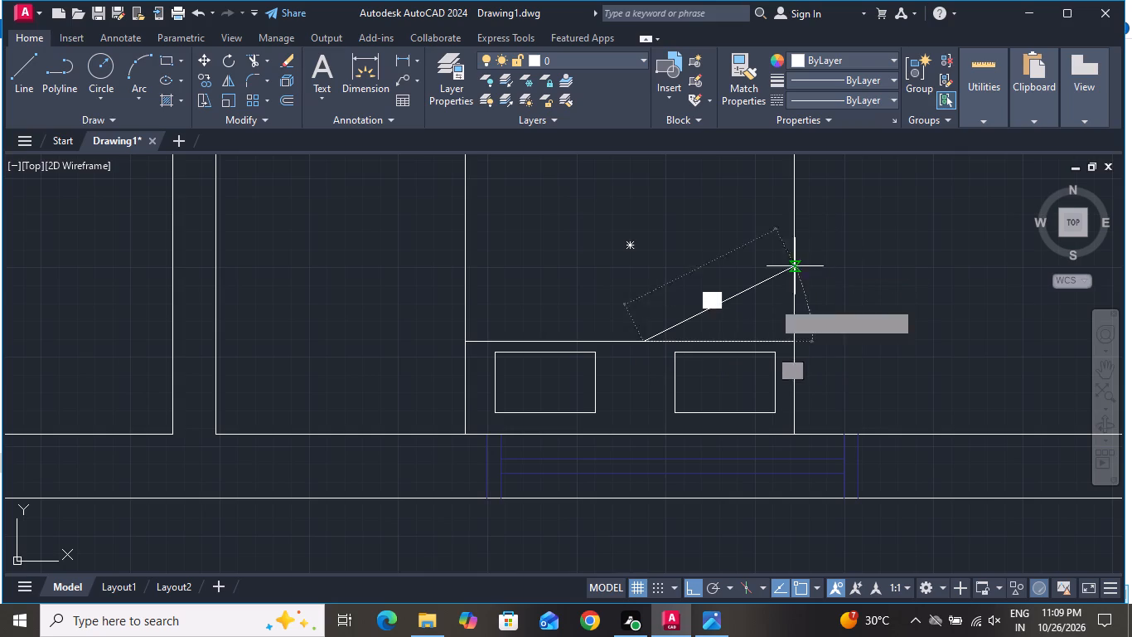
pyautogui.click(689, 586)
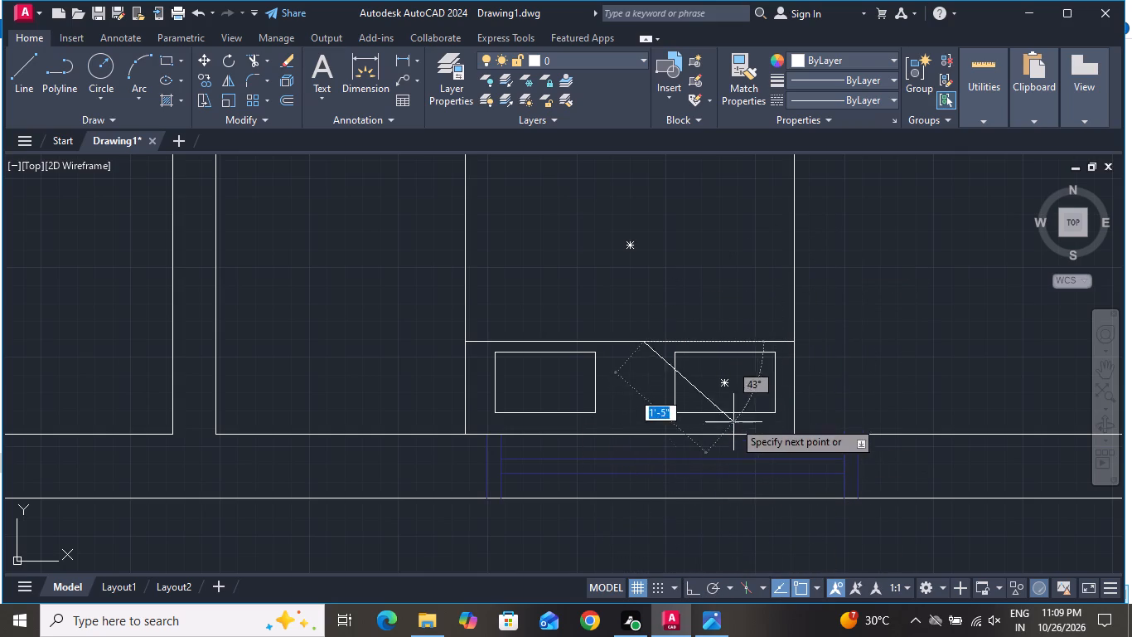
pyautogui.scroll(1, 754, 363)
pyautogui.scroll(-2, 808, 187)
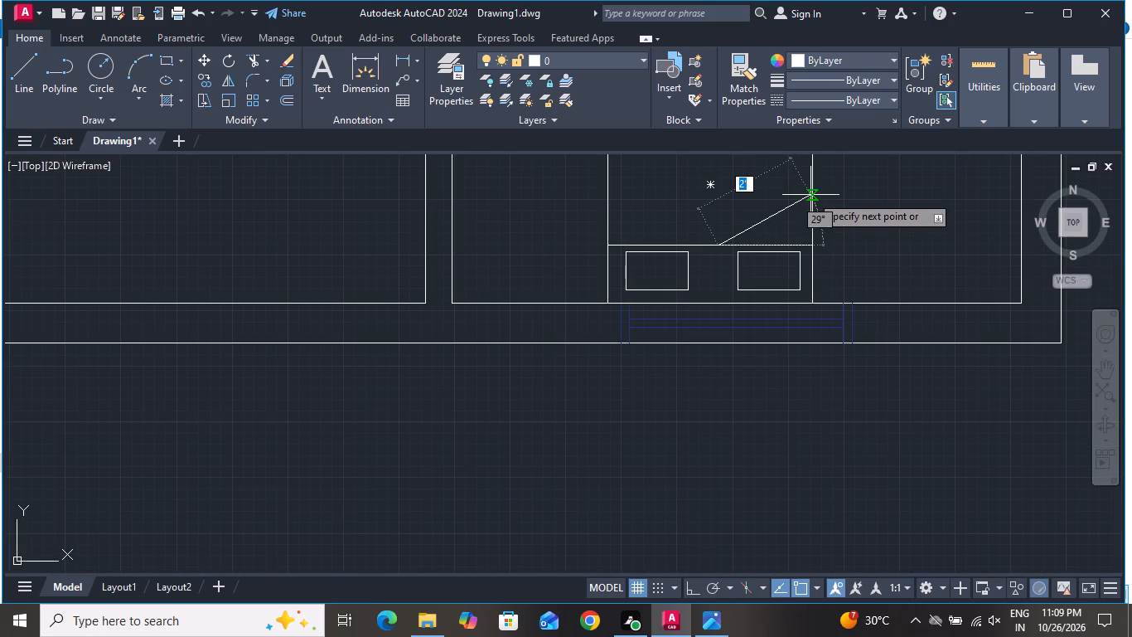
pyautogui.click(810, 188)
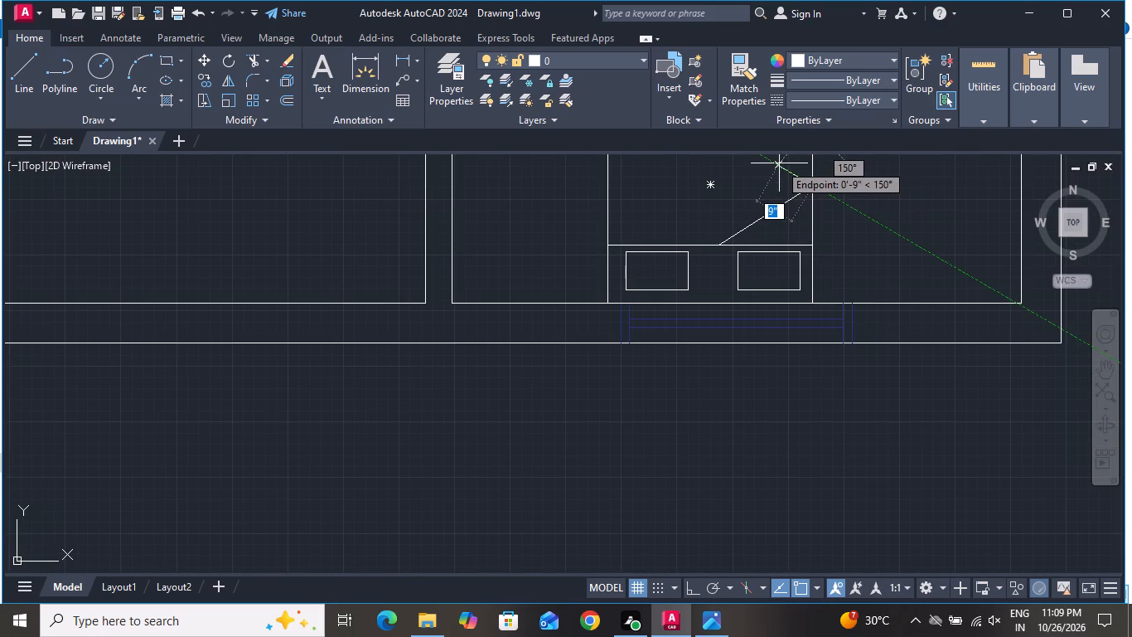
pyautogui.click(779, 163)
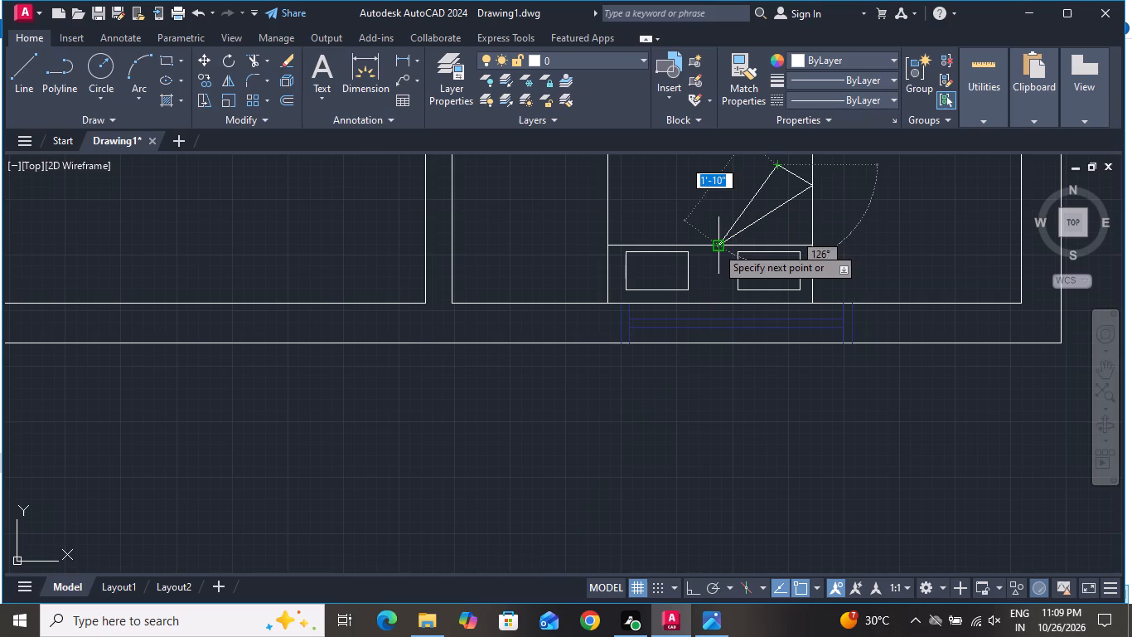
pyautogui.click(716, 246)
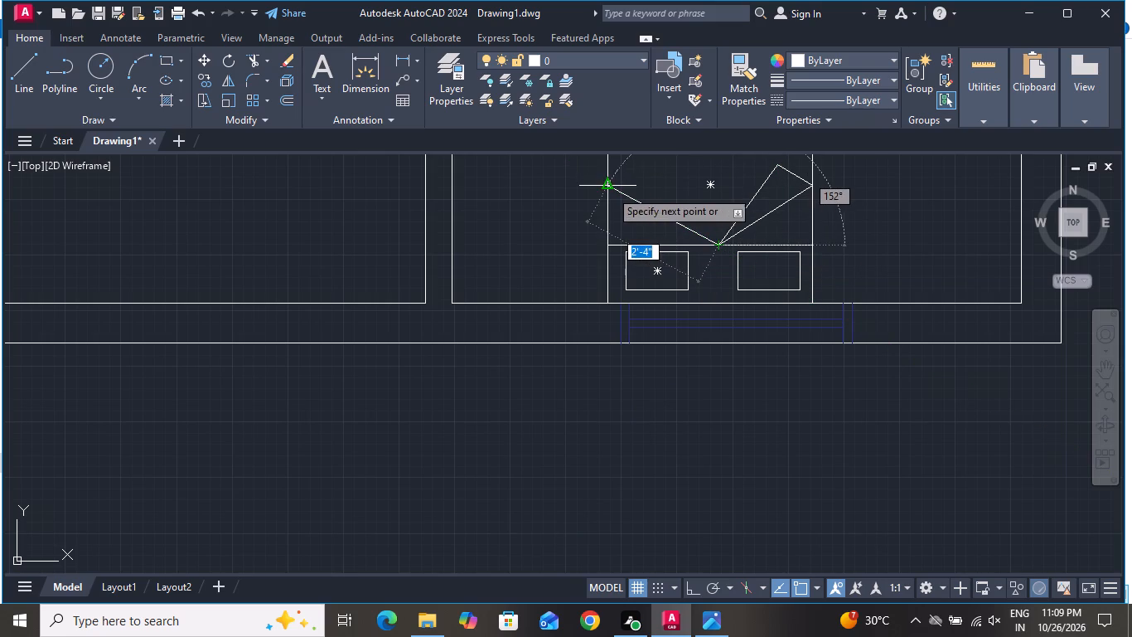
# Continue with a matching triangular fold to the bed's west edge, about 2'-4" long with a 10" outer side, and end the line.
pyautogui.click(610, 190)
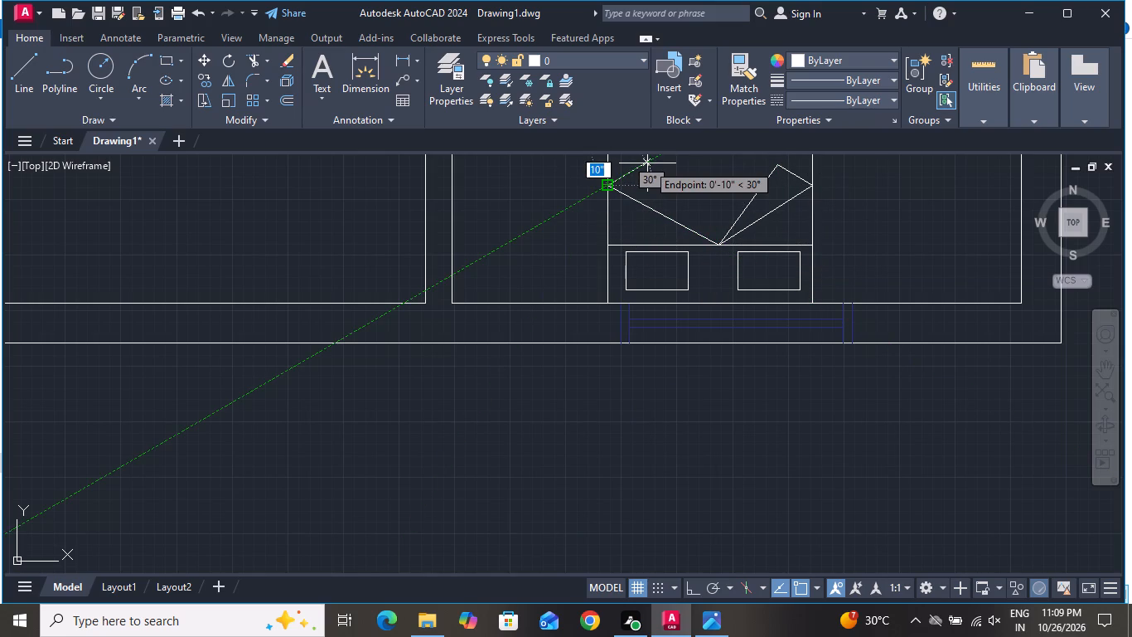
pyautogui.click(647, 162)
pyautogui.click(723, 243)
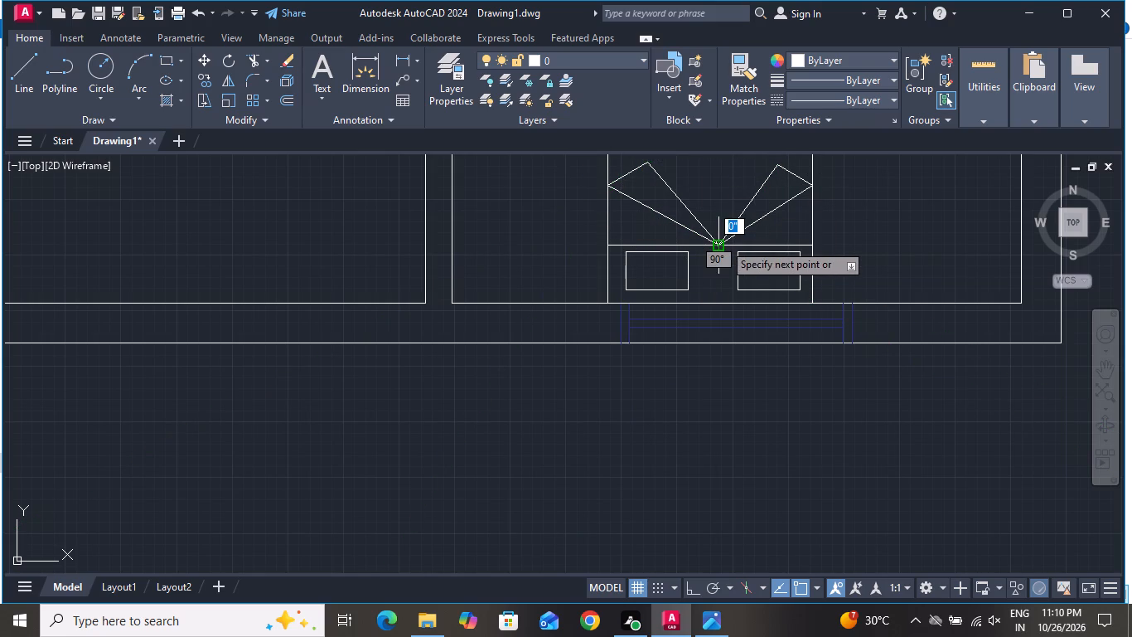
pyautogui.rightClick(723, 243)
pyautogui.click(772, 278)
# Draw a three-point arc from the west fold's bed-edge corner through its tip, ending about 2" beyond, bowed into the fold.
pyautogui.scroll(-3, 776, 303)
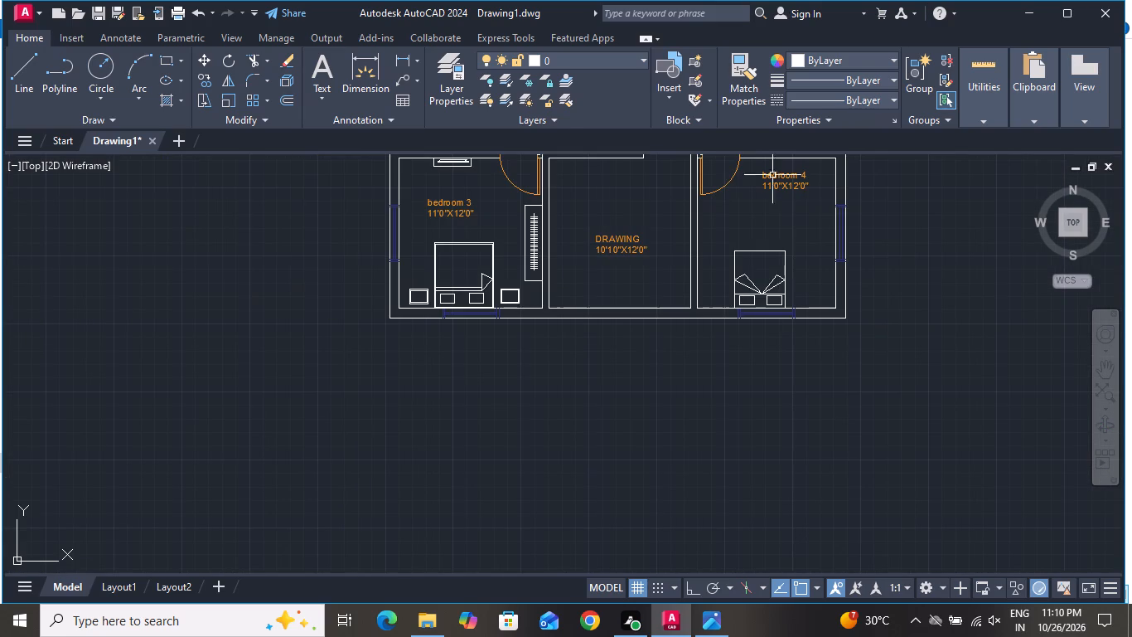
pyautogui.click(135, 71)
pyautogui.scroll(2, 685, 233)
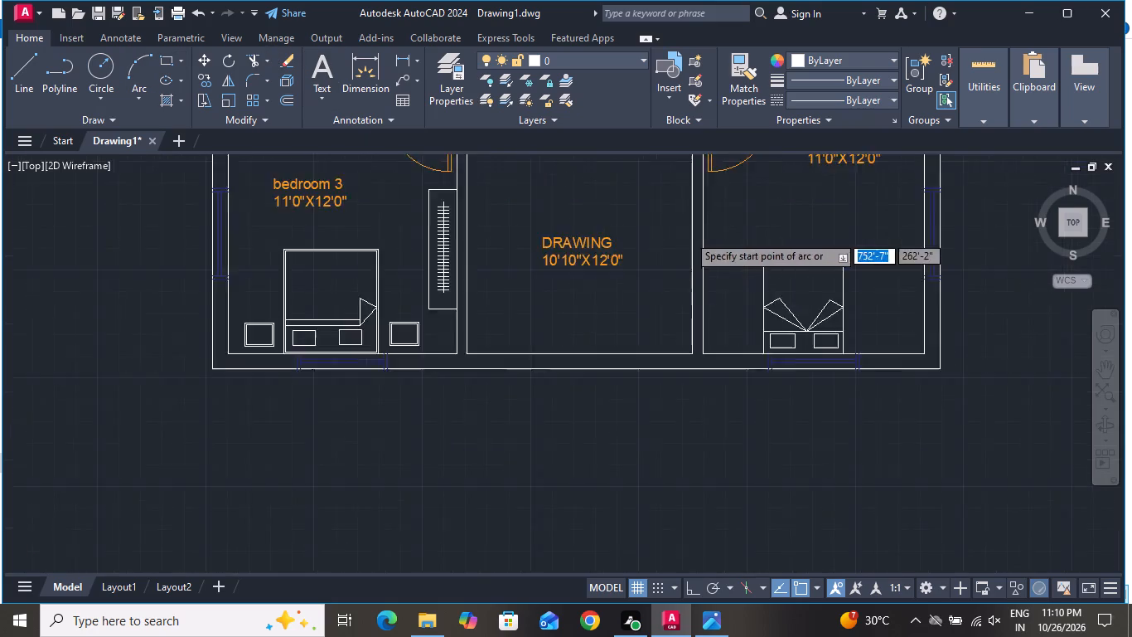
pyautogui.scroll(1, 688, 235)
pyautogui.scroll(2, 902, 473)
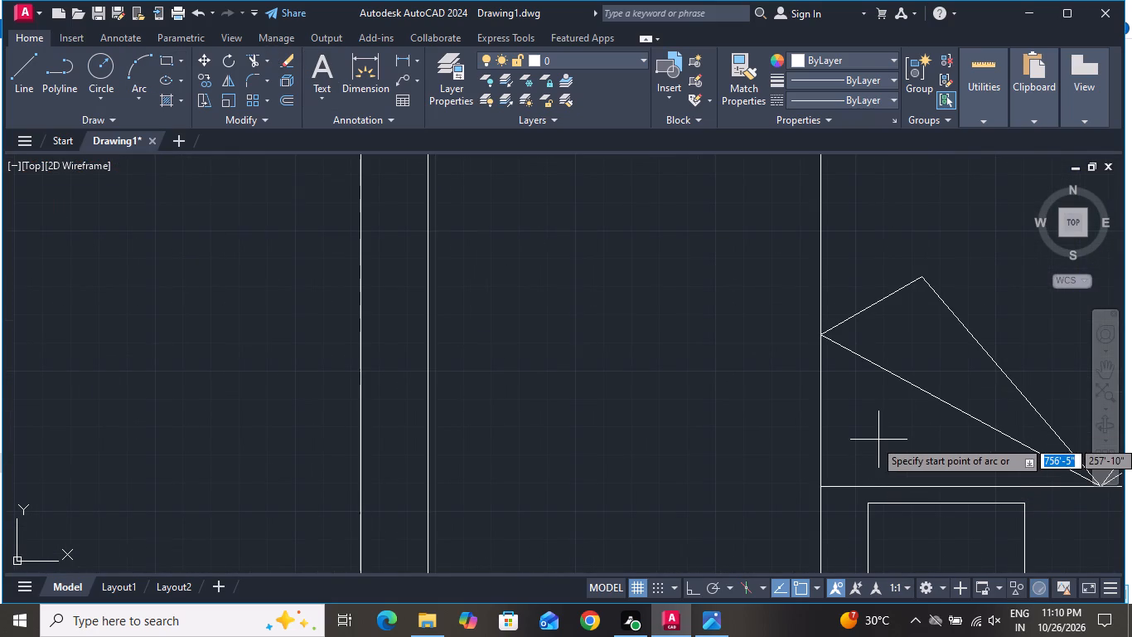
pyautogui.scroll(1, 928, 287)
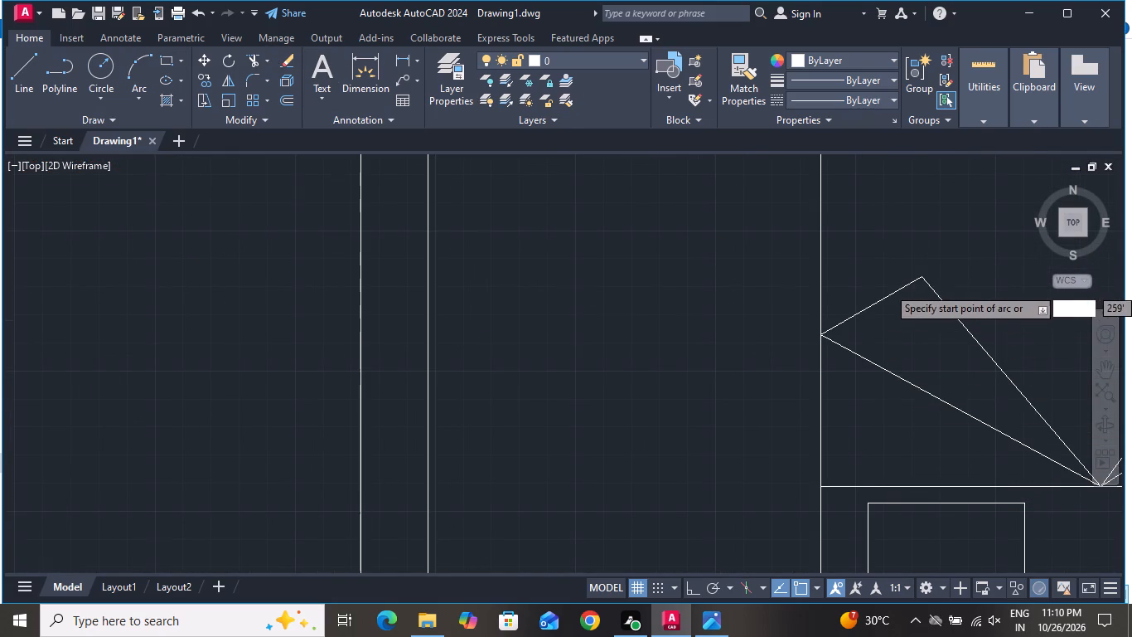
pyautogui.click(752, 363)
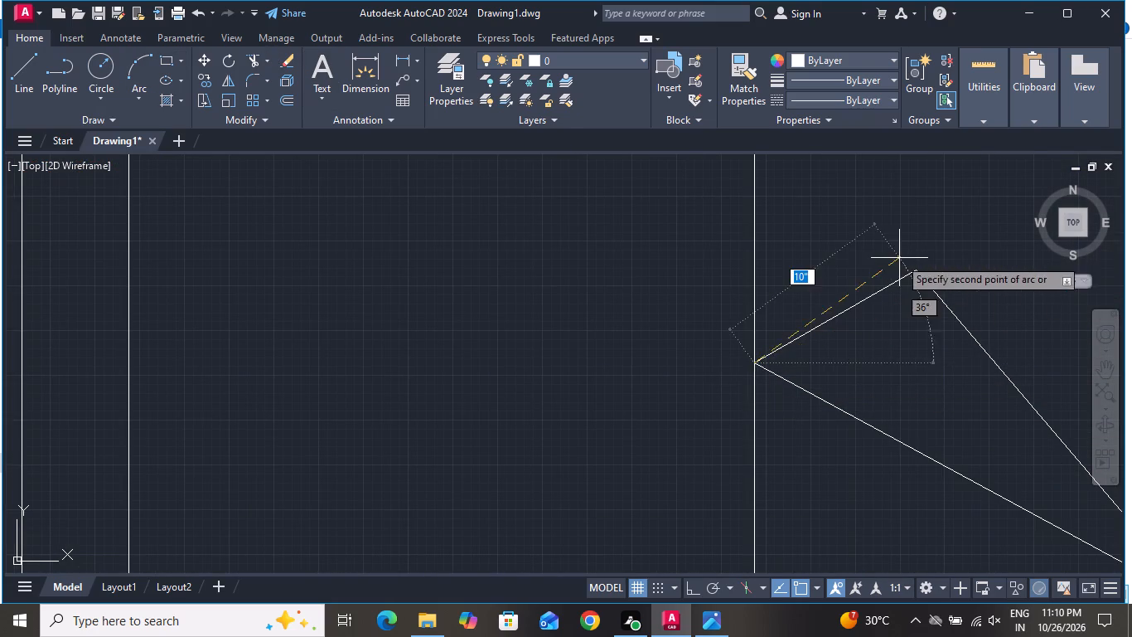
pyautogui.click(919, 266)
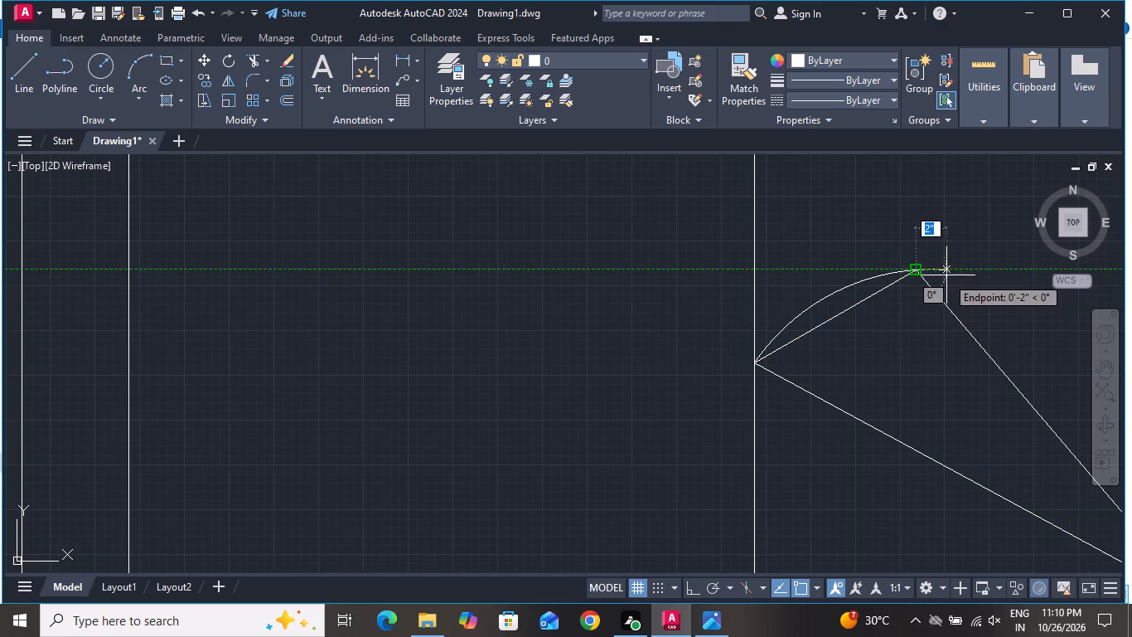
pyautogui.click(912, 241)
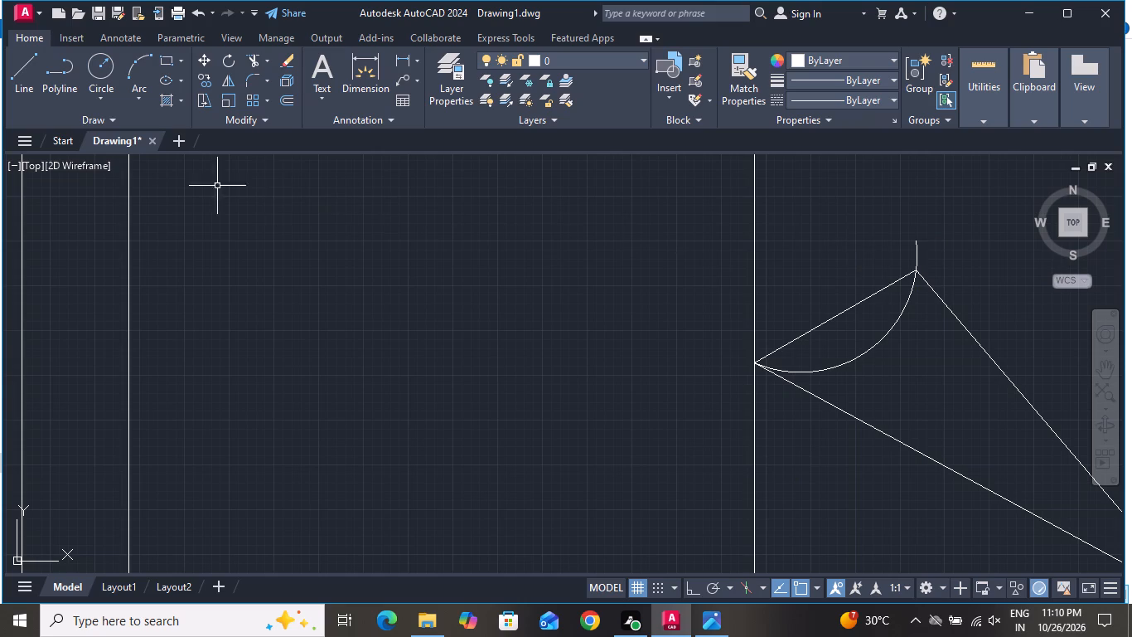
# Draw a three-point arc from the east fold's tip through its bed-edge corner, ending just past the bed's east edge.
pyautogui.click(133, 67)
pyautogui.scroll(-3, 389, 349)
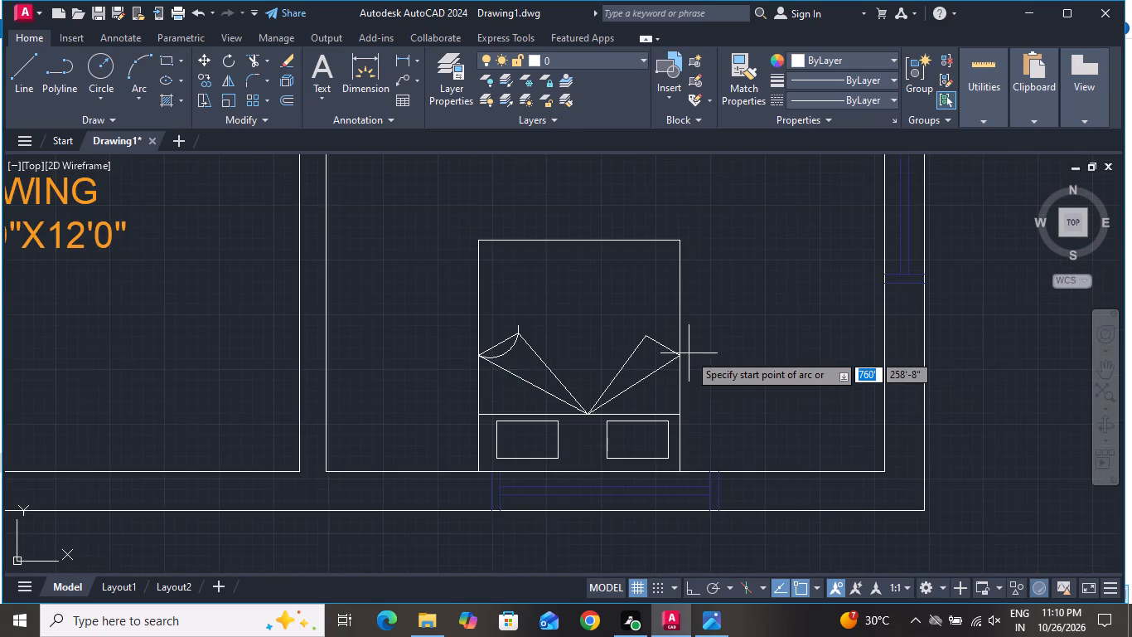
pyautogui.scroll(2, 689, 353)
pyautogui.click(578, 300)
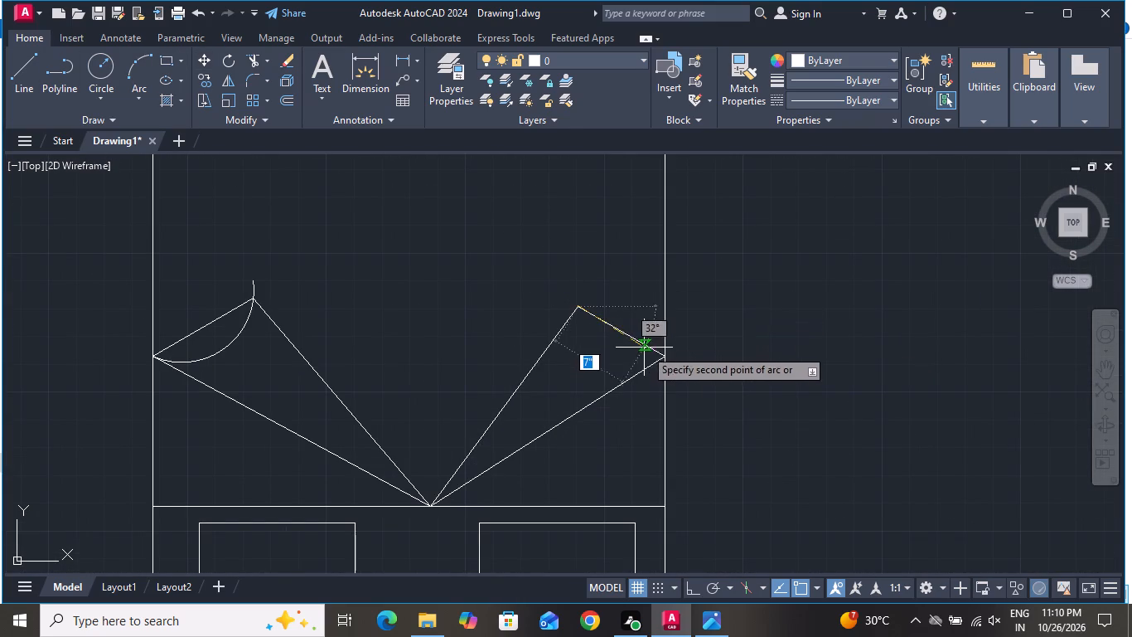
pyautogui.click(666, 355)
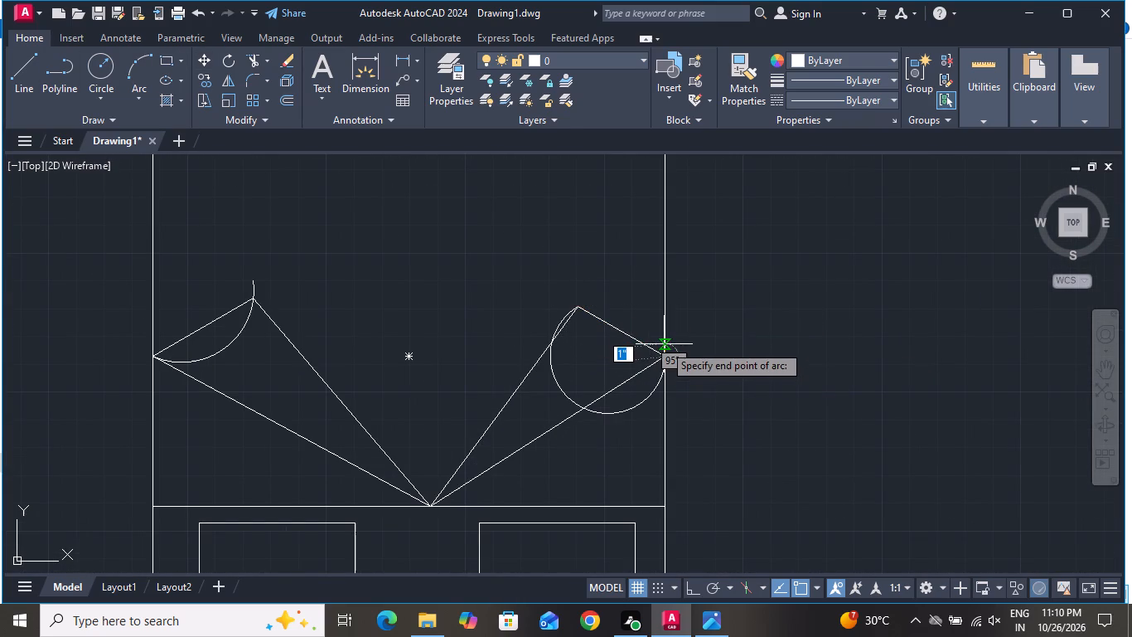
pyautogui.click(690, 348)
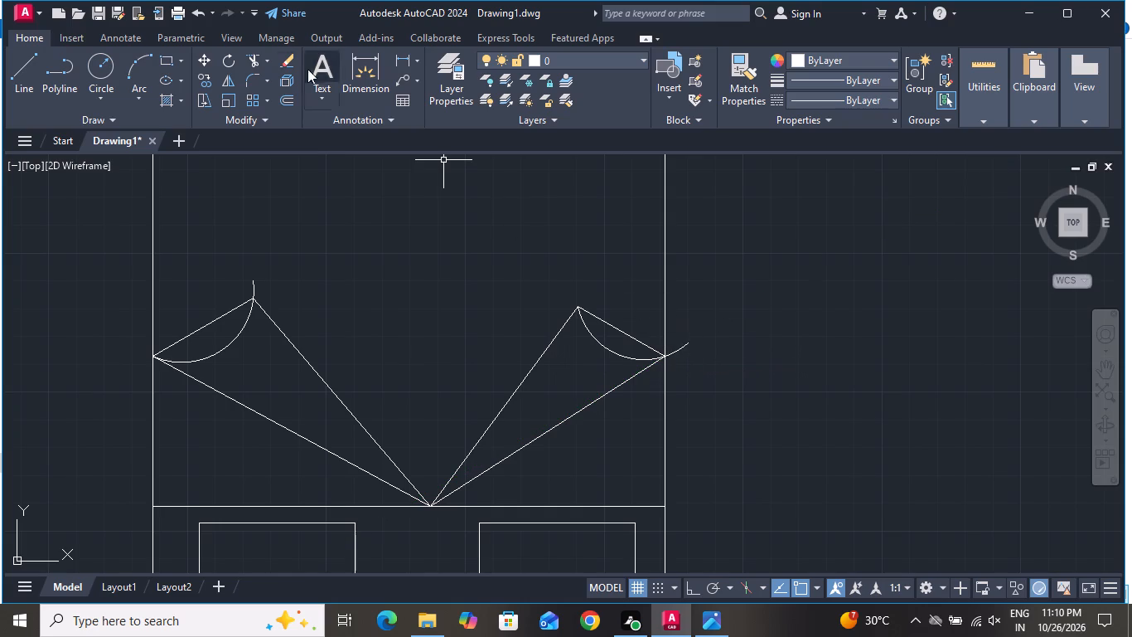
# Trim the overhanging arc ends and the straight outer sides of both blanket folds, leaving curved outer edges.
pyautogui.click(259, 60)
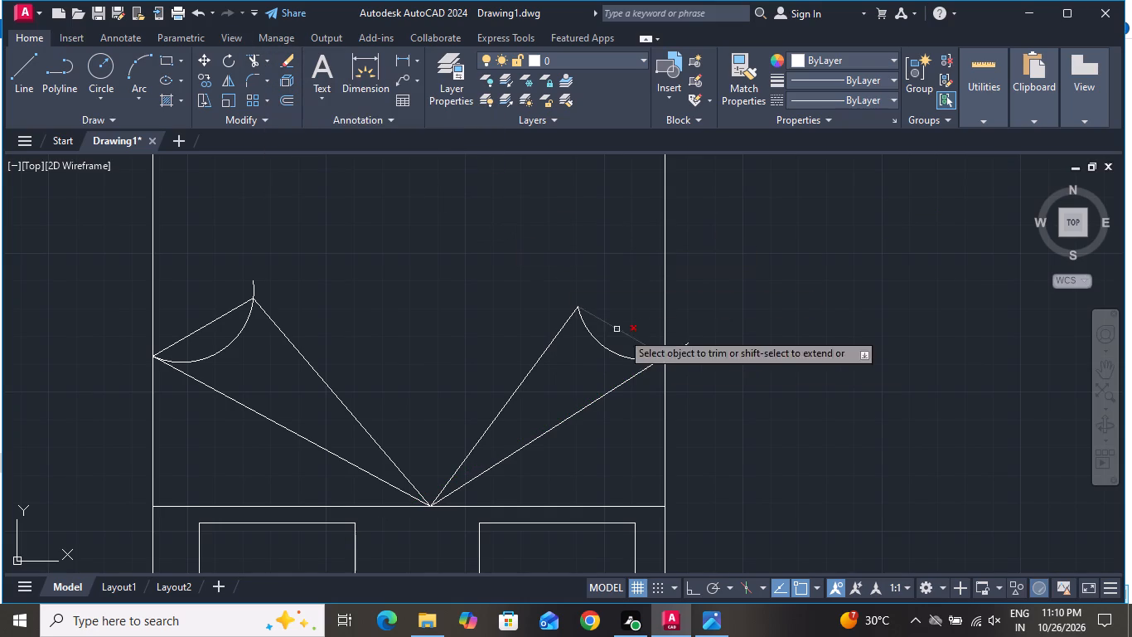
pyautogui.click(680, 350)
pyautogui.click(629, 341)
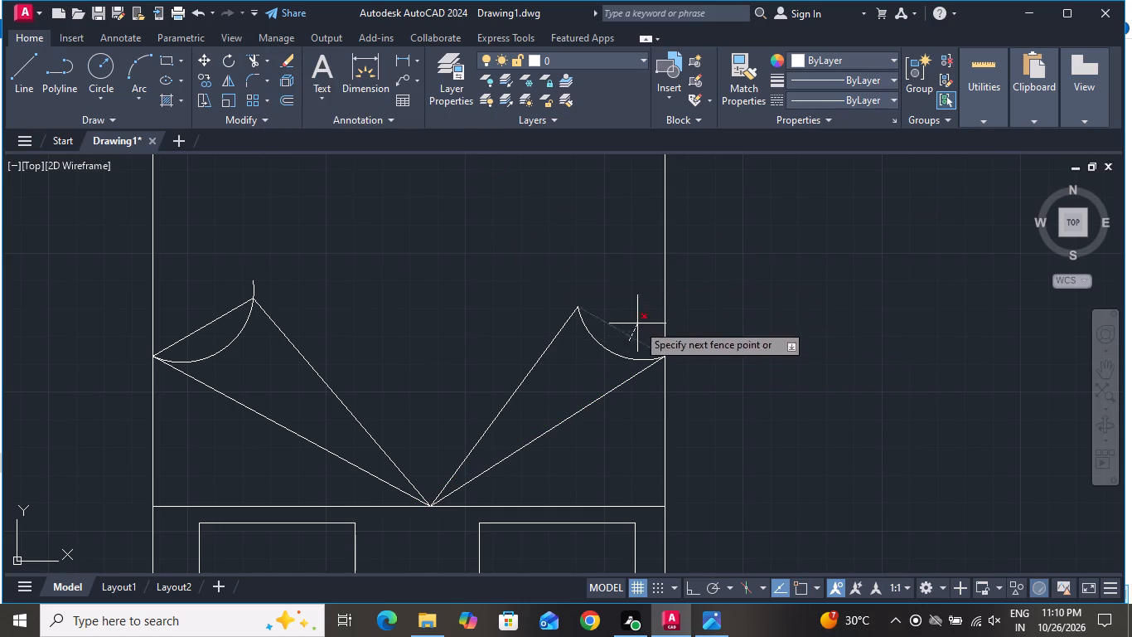
pyautogui.click(637, 323)
pyautogui.click(248, 287)
pyautogui.click(264, 294)
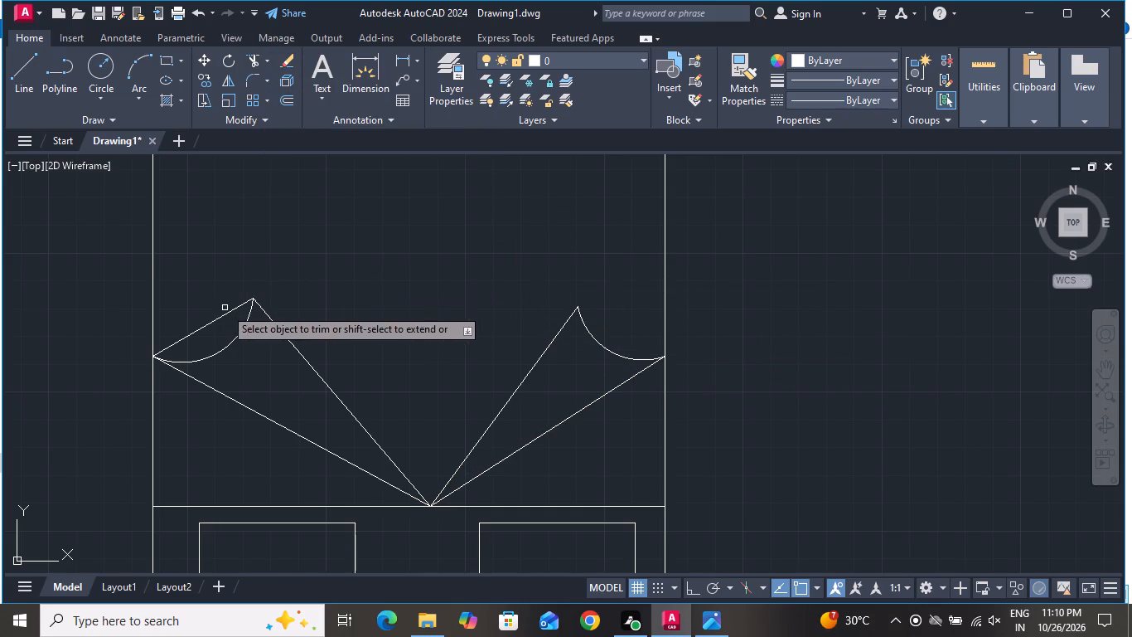
pyautogui.click(225, 309)
pyautogui.click(225, 324)
pyautogui.scroll(-2, 322, 290)
pyautogui.rightClick(366, 269)
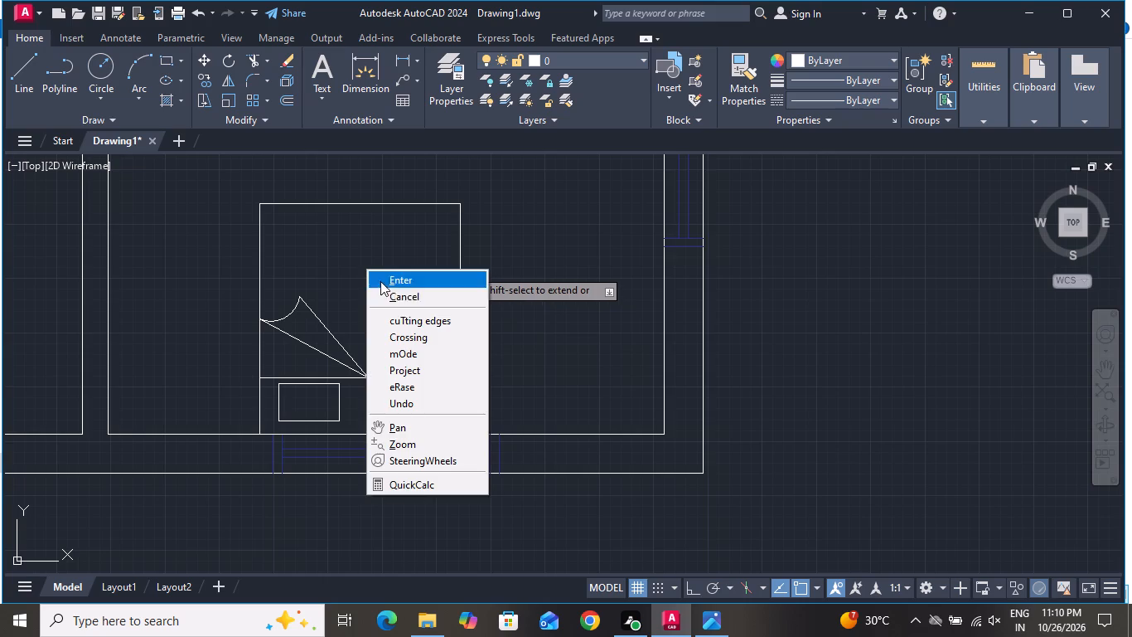
pyautogui.click(397, 305)
pyautogui.click(398, 295)
pyautogui.scroll(-2, 566, 374)
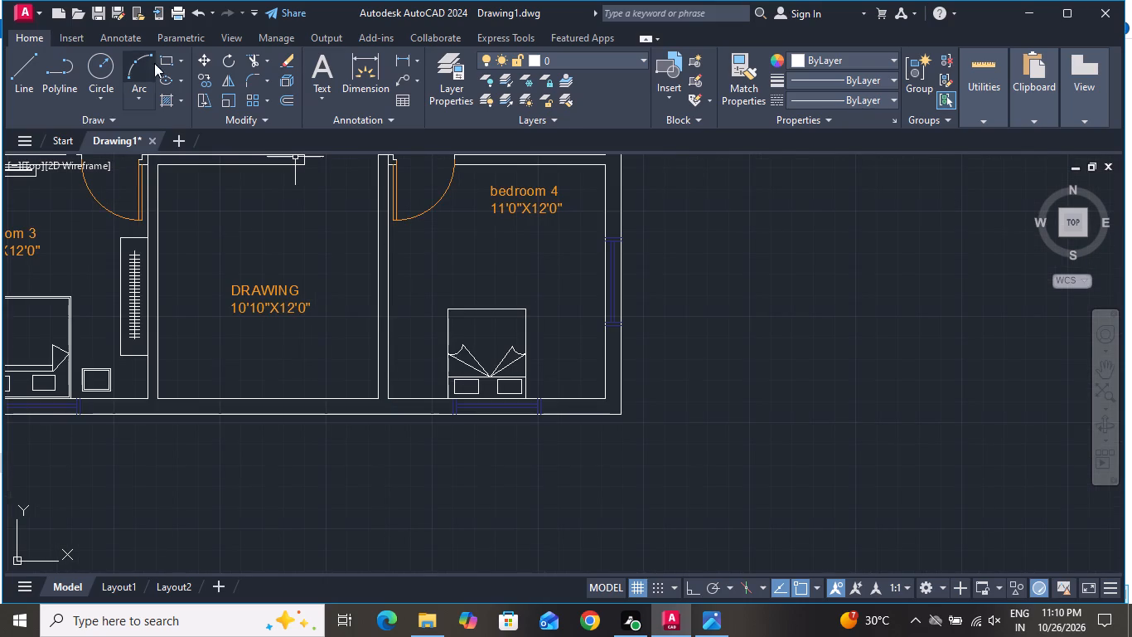
# Draw a rectangular bedside table about 10" square just east of bedroom 4's bed, beside the pillows.
pyautogui.click(164, 60)
pyautogui.scroll(2, 504, 392)
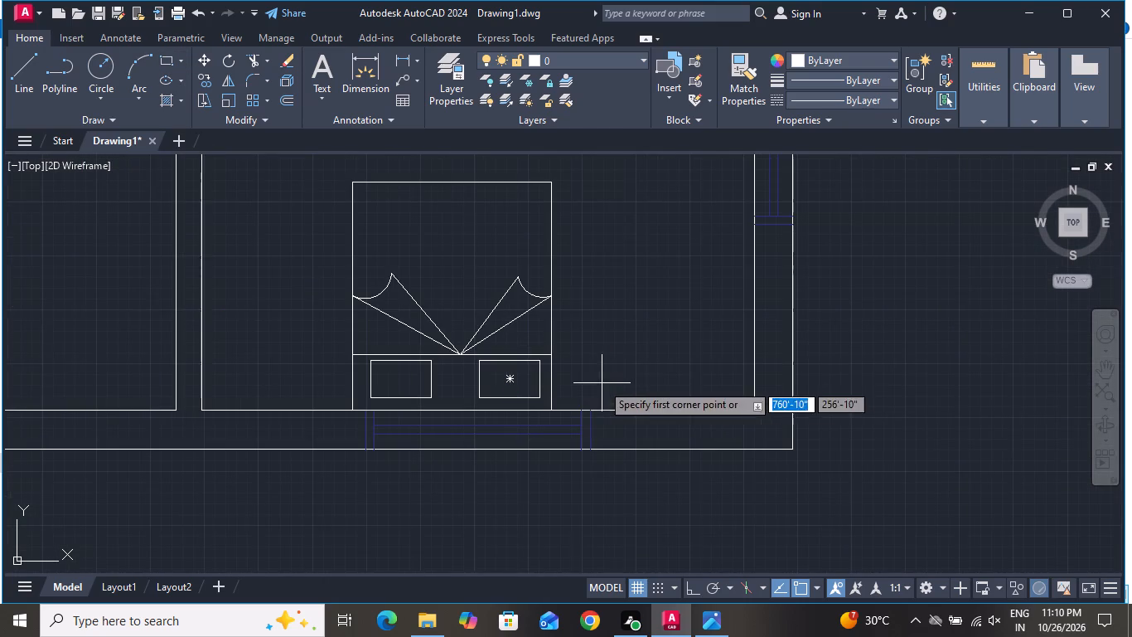
pyautogui.click(579, 352)
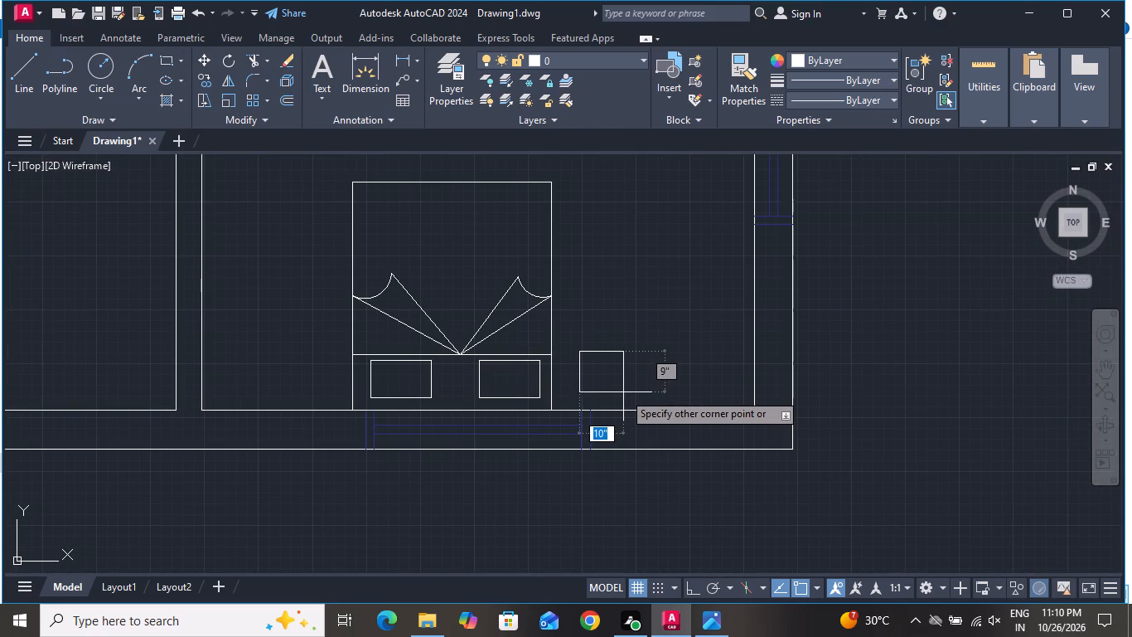
pyautogui.click(626, 395)
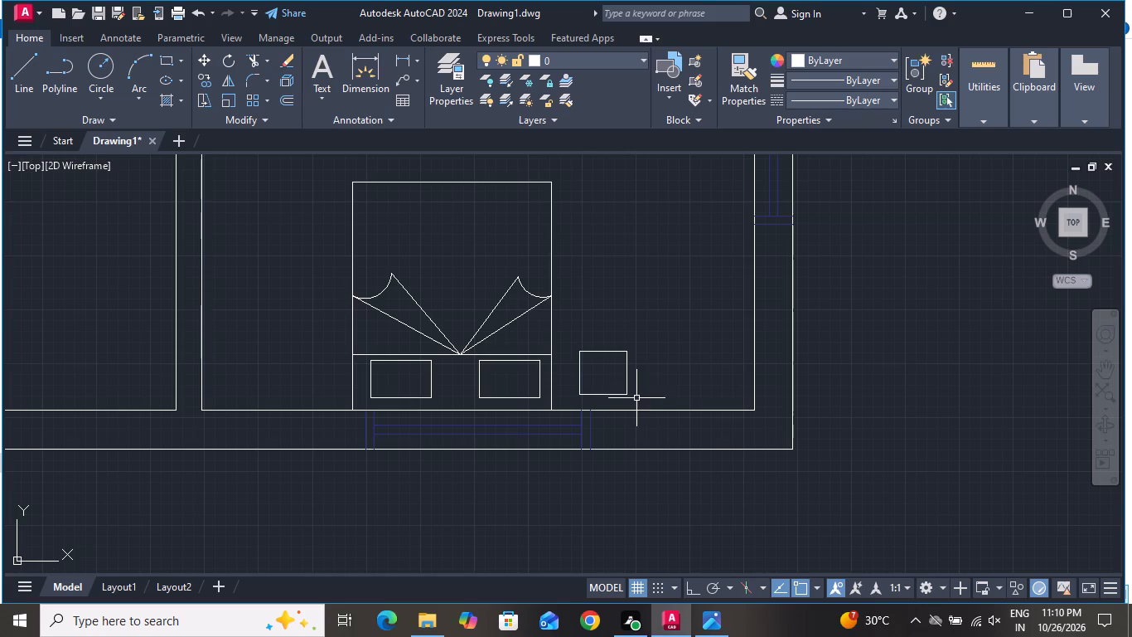
# Copy the bedside table about 5'-8" due west with Ortho on, placing it on the other side of bedroom 4's bed.
pyautogui.click(636, 372)
pyautogui.click(613, 391)
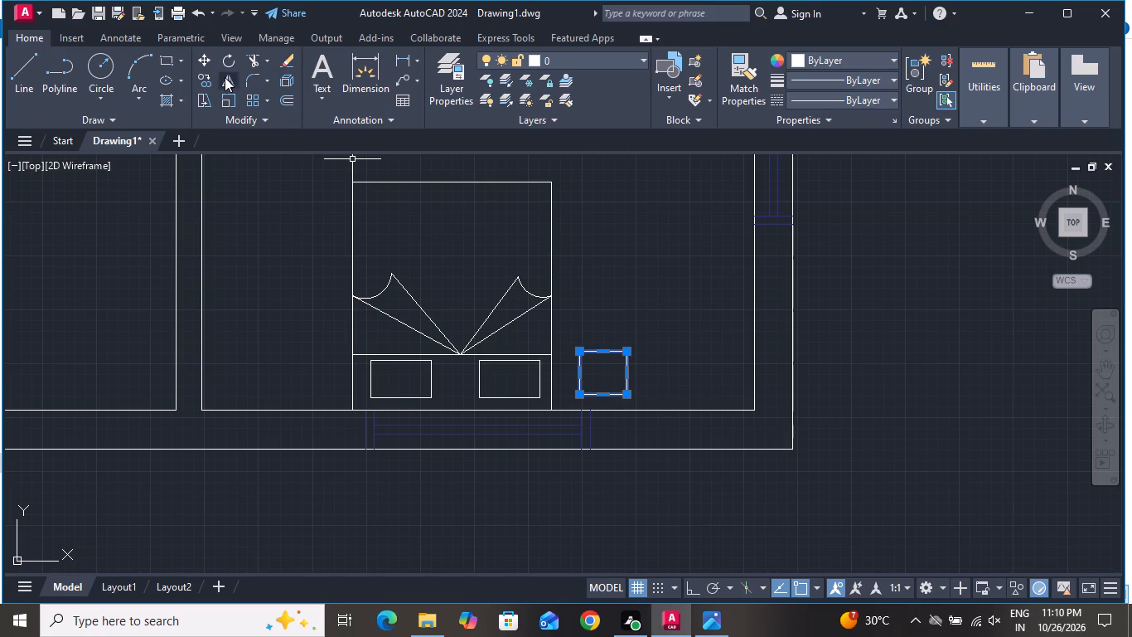
pyautogui.click(211, 80)
pyautogui.click(602, 376)
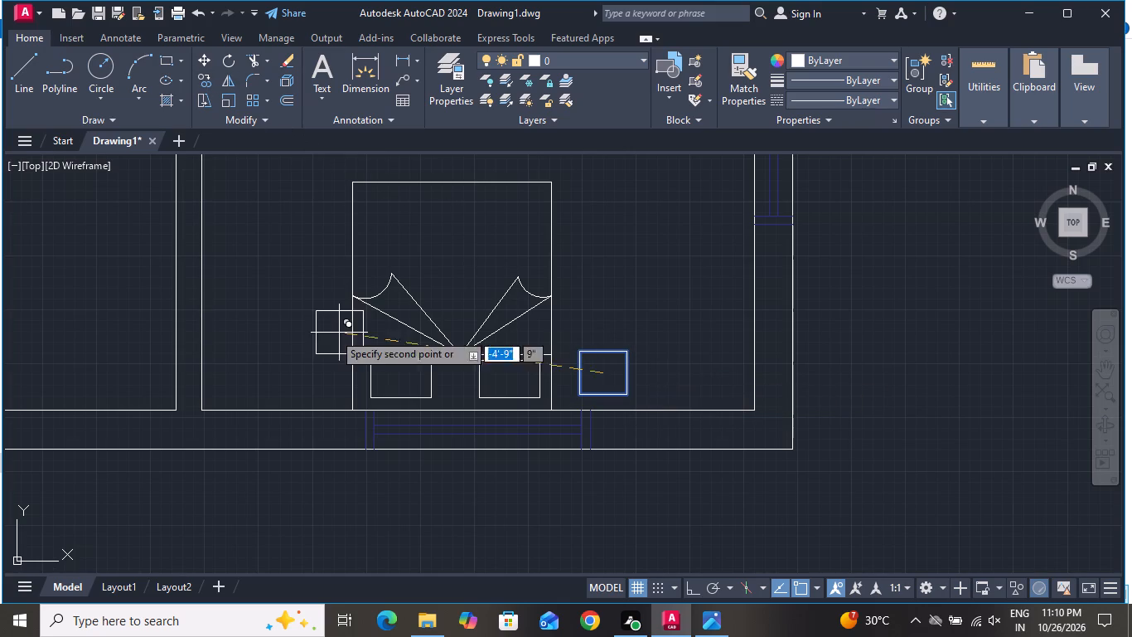
pyautogui.click(688, 591)
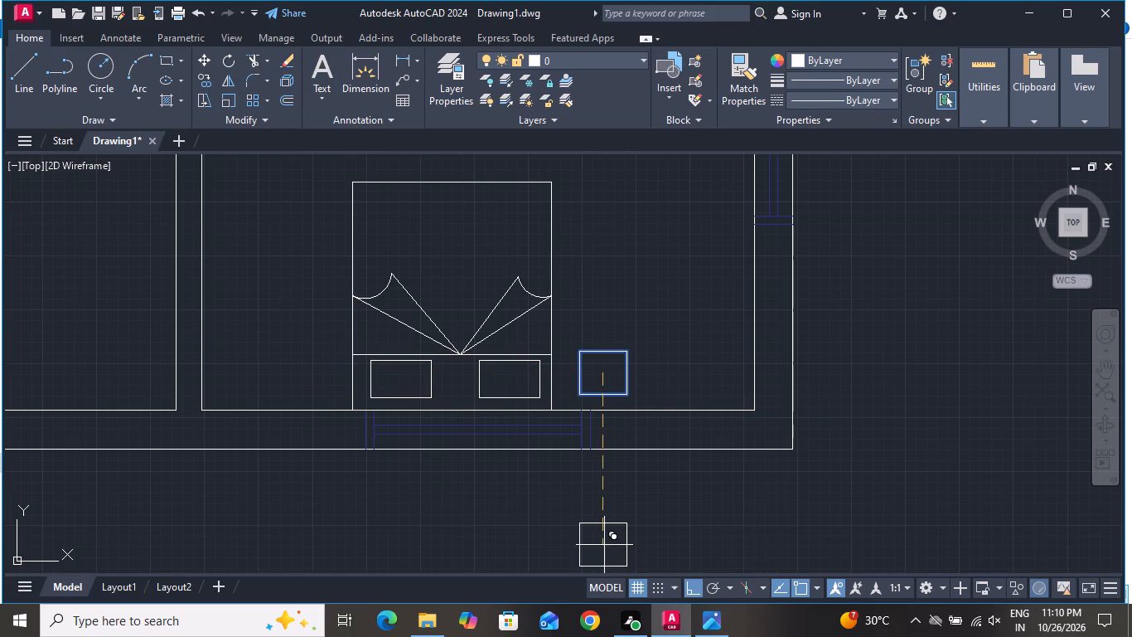
pyautogui.click(308, 369)
pyautogui.rightClick(308, 369)
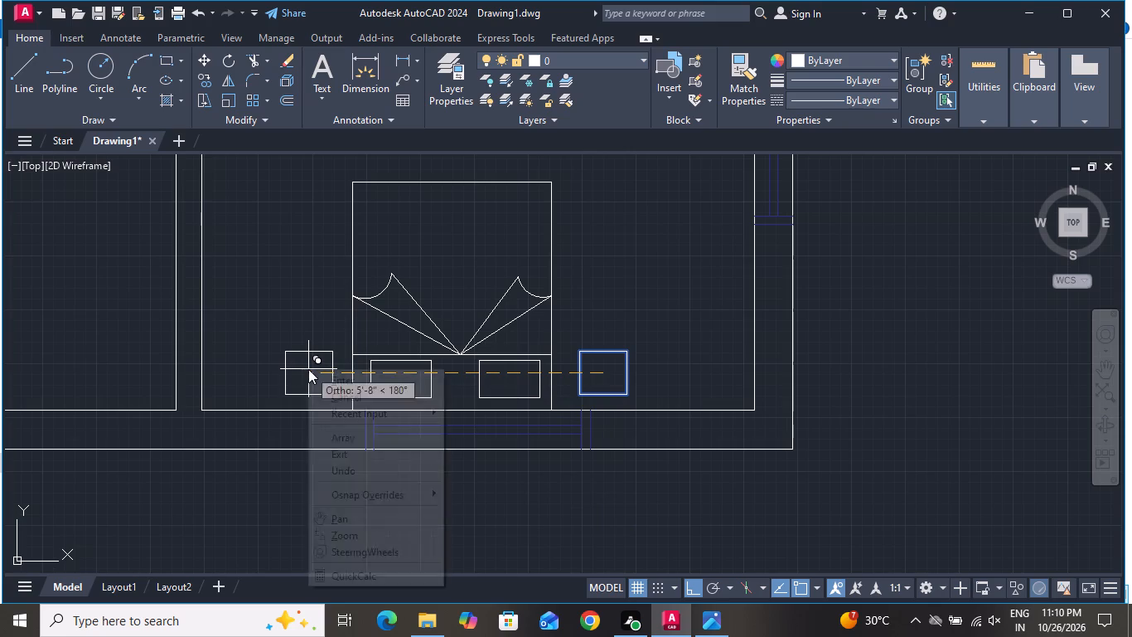
pyautogui.click(347, 404)
pyautogui.scroll(-2, 444, 436)
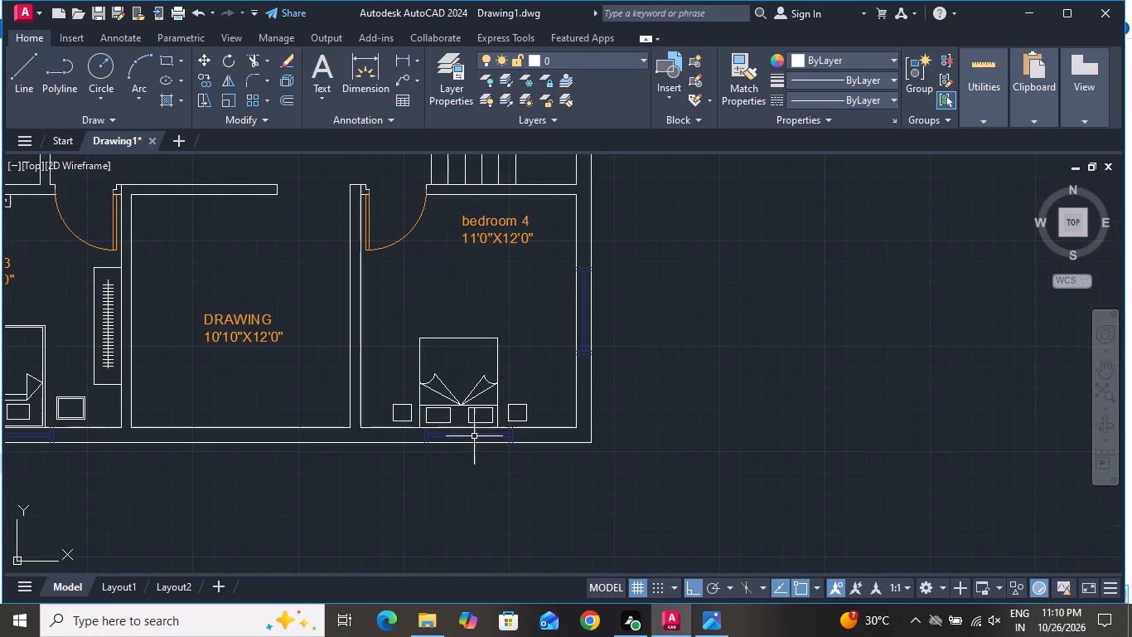
pyautogui.scroll(-1, 477, 449)
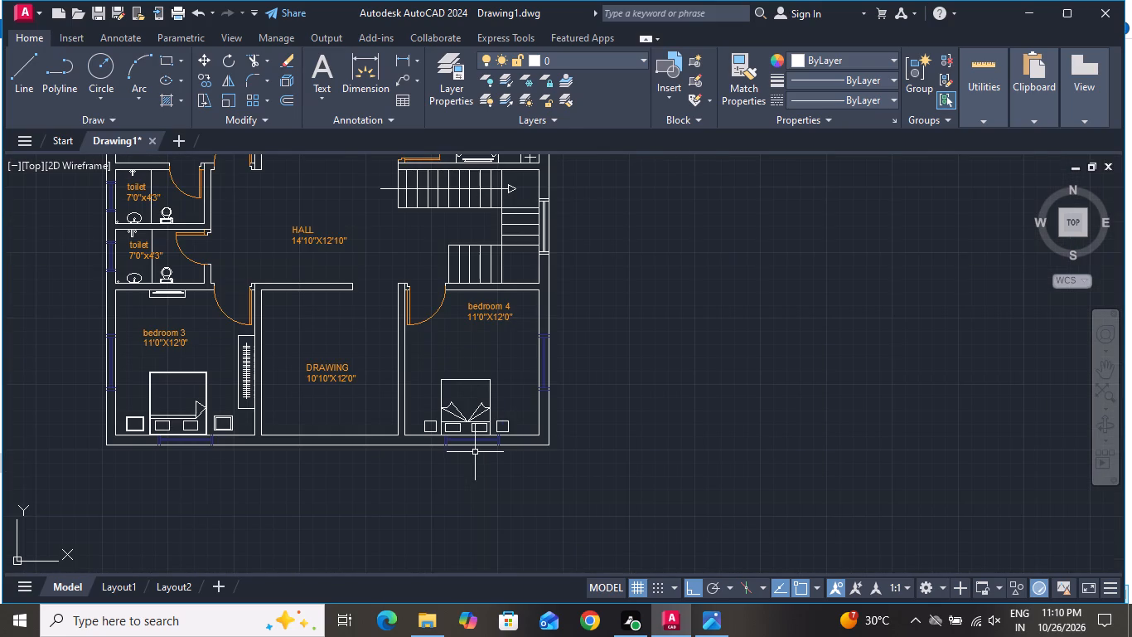
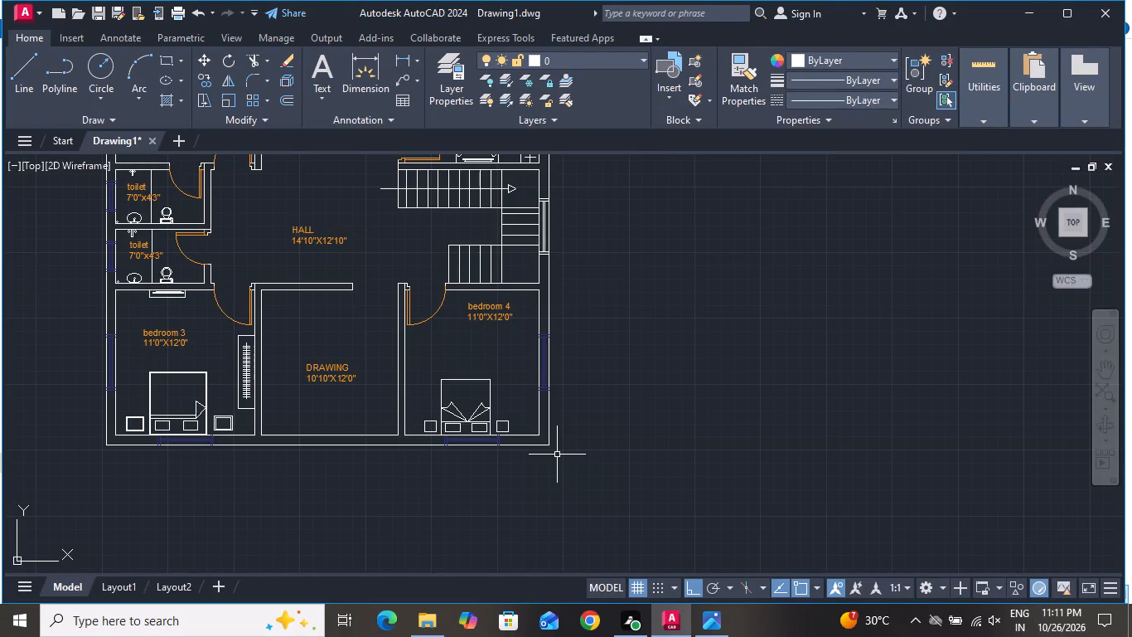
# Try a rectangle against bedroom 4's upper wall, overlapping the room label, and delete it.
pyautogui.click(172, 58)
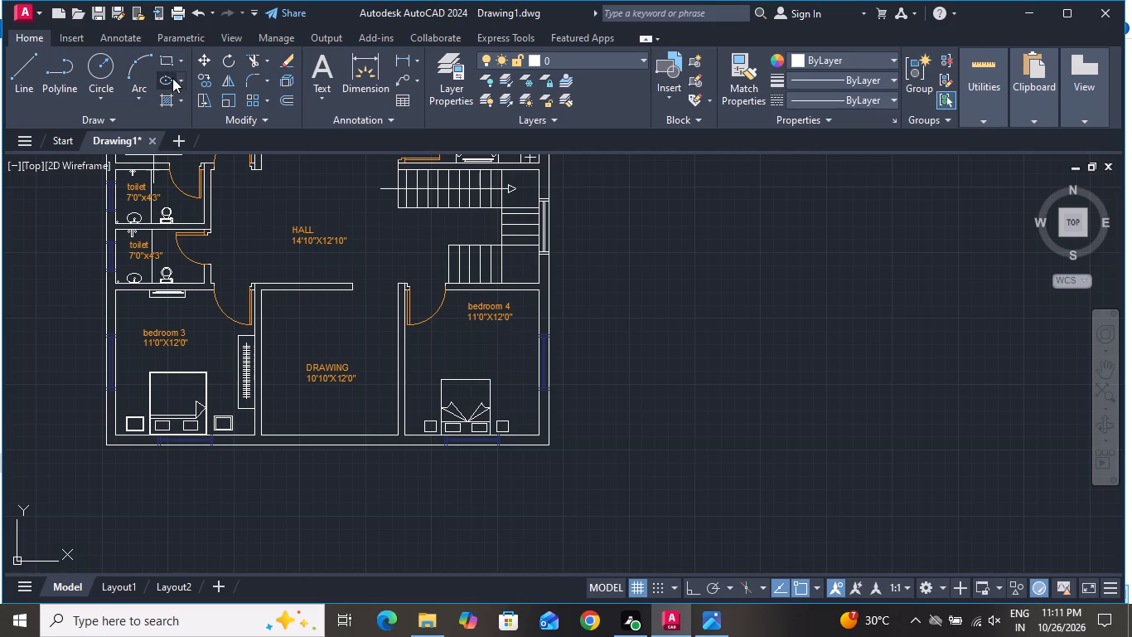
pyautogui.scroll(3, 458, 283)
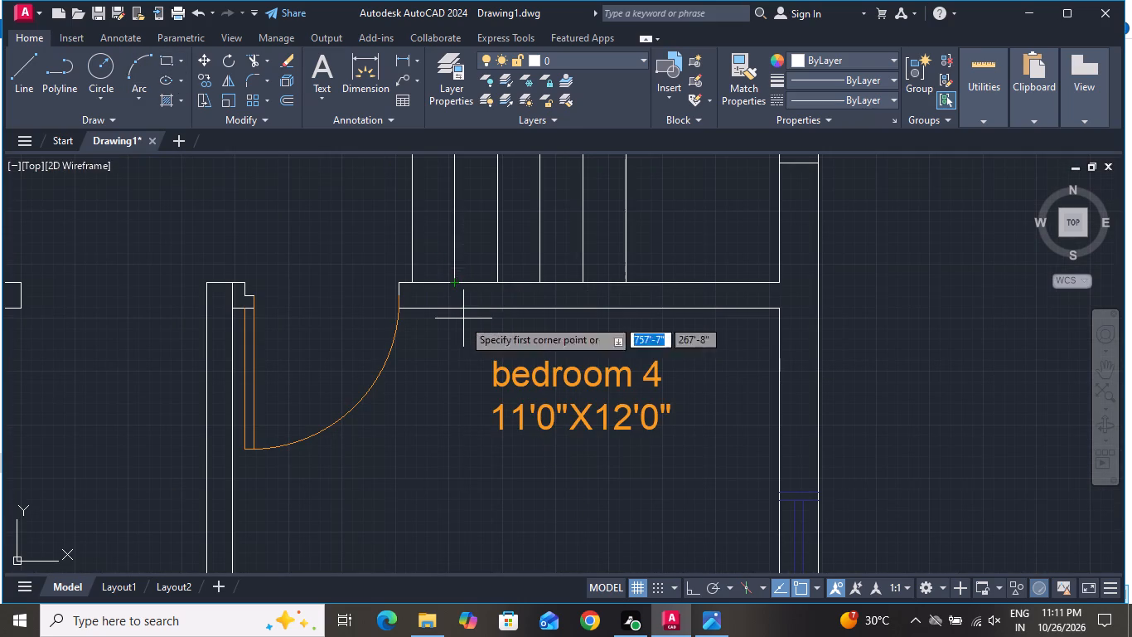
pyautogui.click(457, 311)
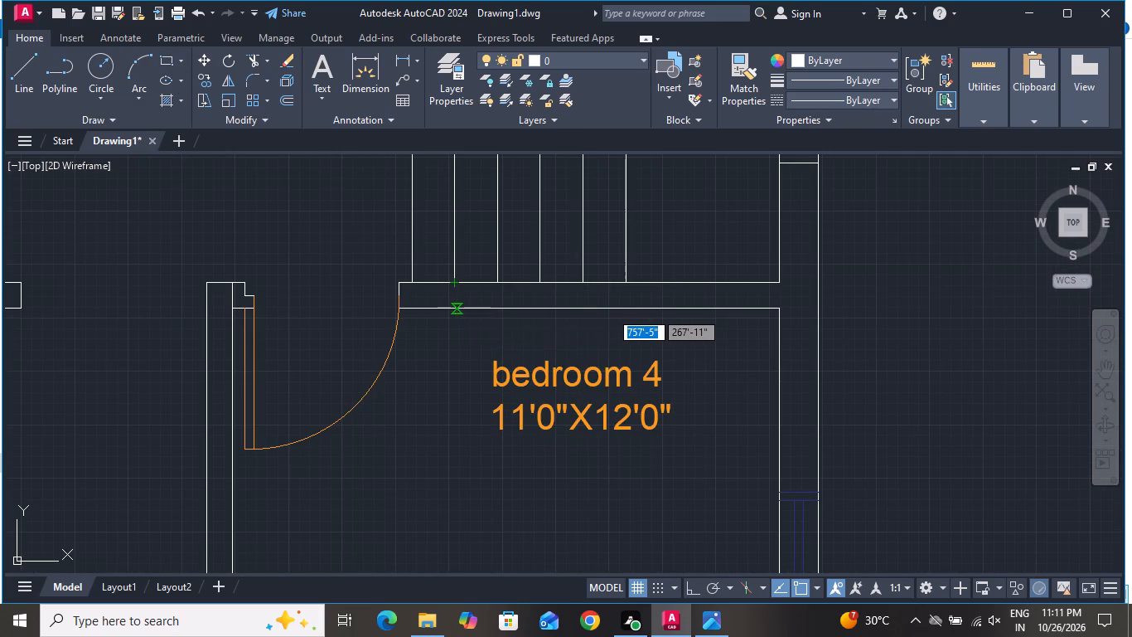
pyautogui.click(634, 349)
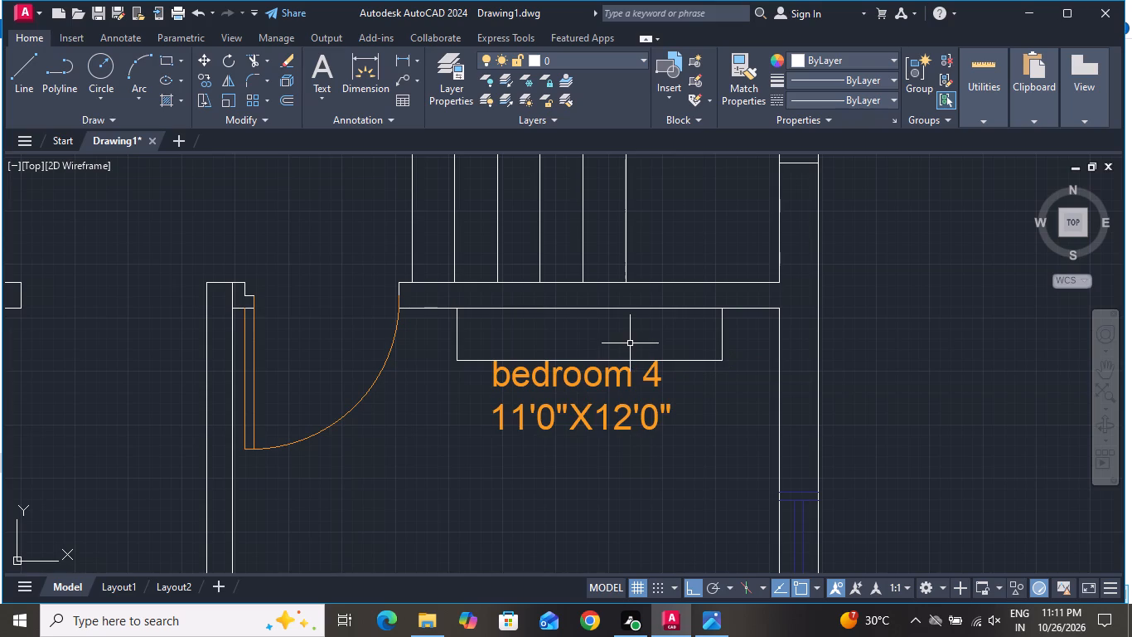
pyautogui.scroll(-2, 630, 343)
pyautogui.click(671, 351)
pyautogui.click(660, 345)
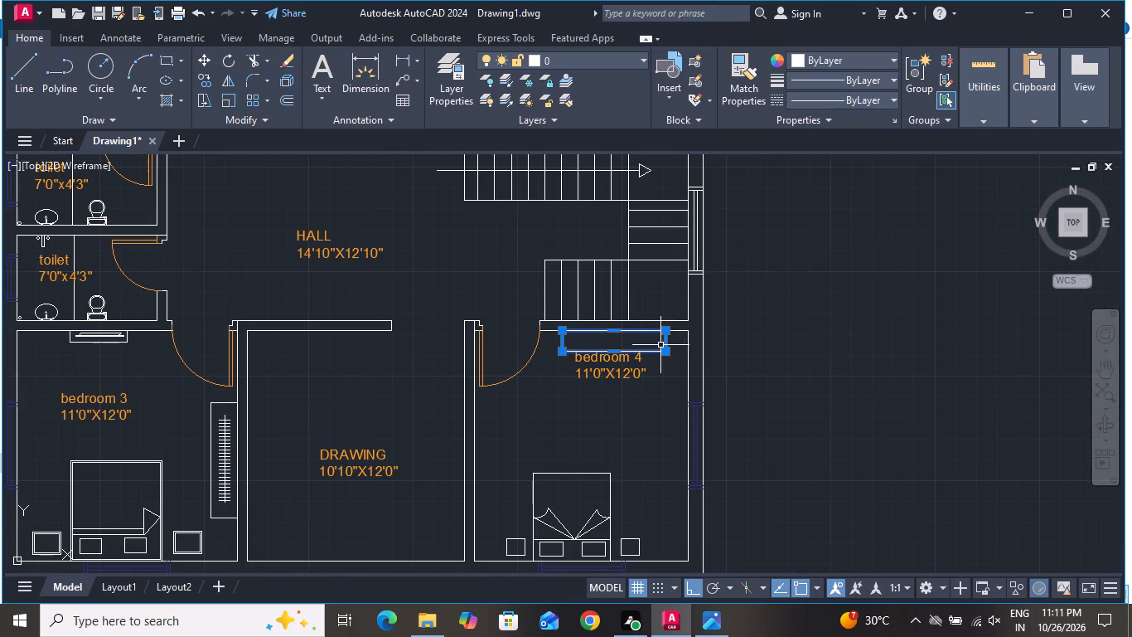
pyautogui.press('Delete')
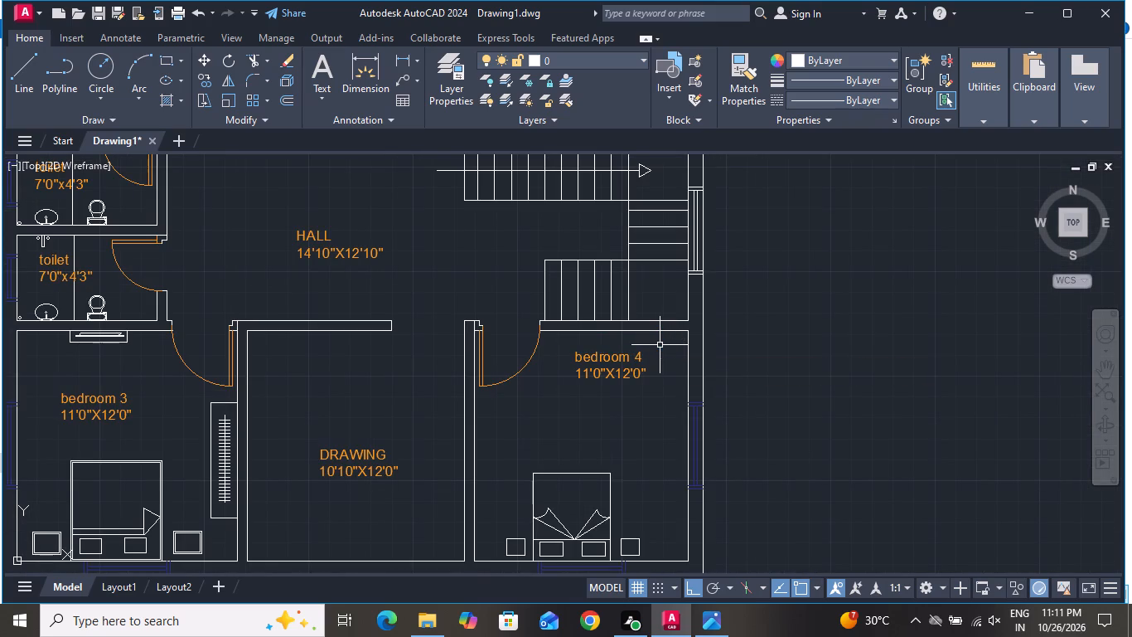
# Move the bedroom 4 label down and slightly left, with Ortho off, into the open space above the bed.
pyautogui.click(628, 371)
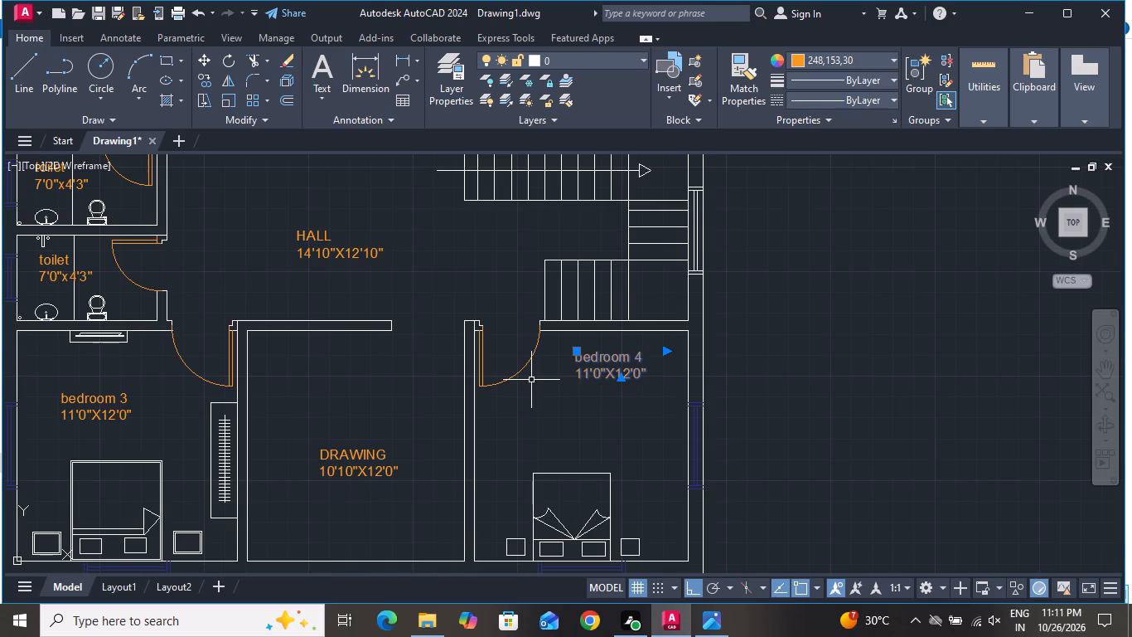
pyautogui.click(206, 55)
pyautogui.click(622, 377)
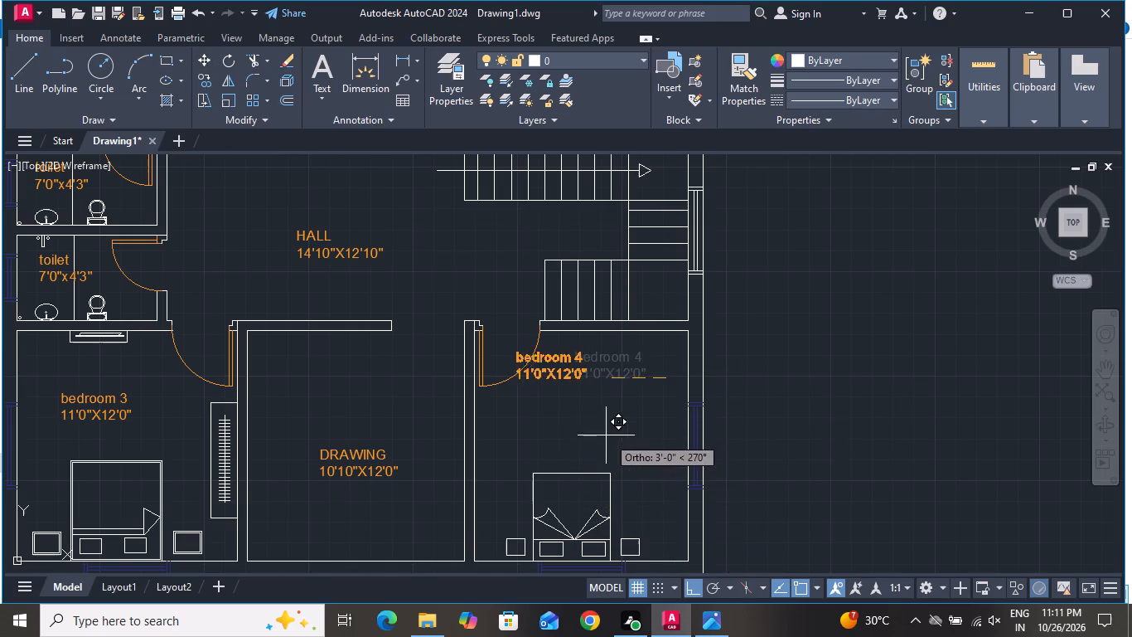
pyautogui.click(691, 586)
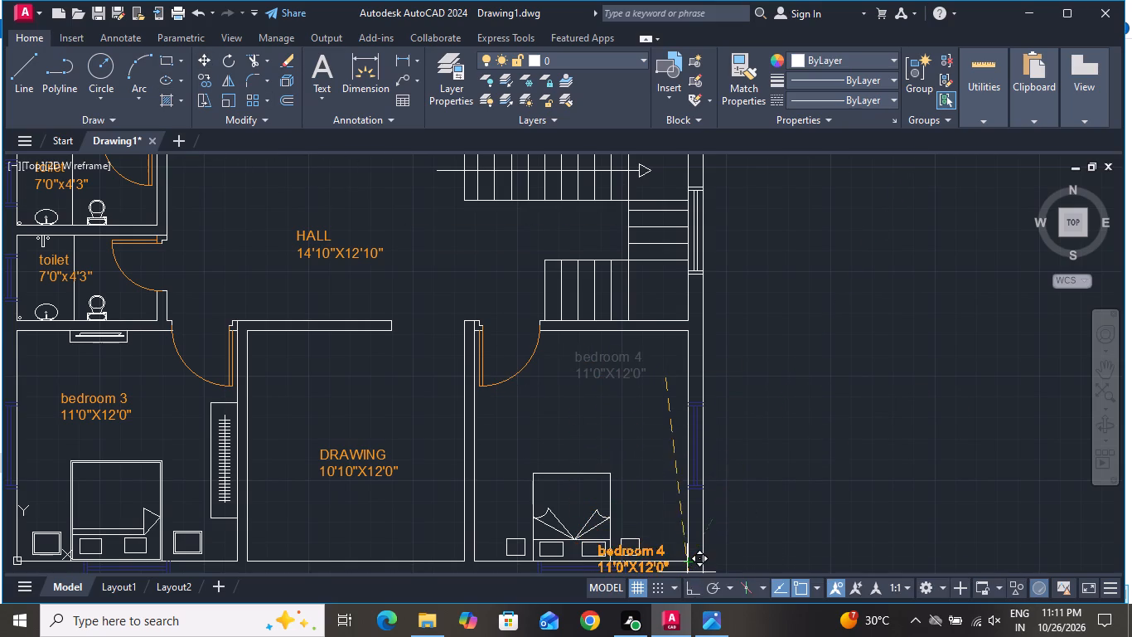
pyautogui.click(643, 417)
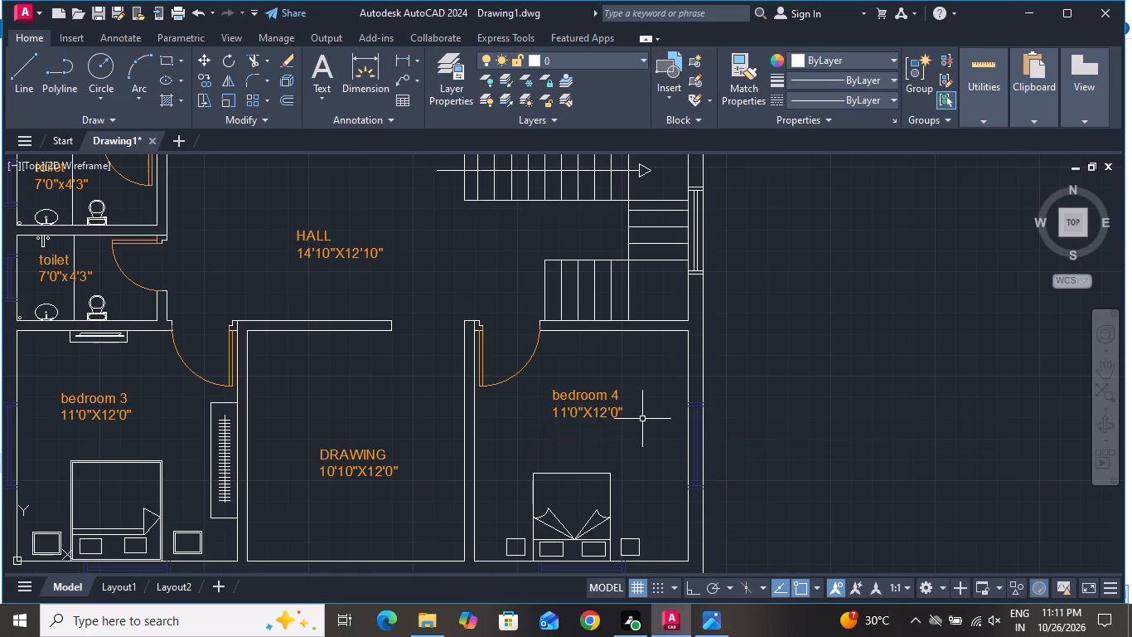
# Draw a rectangular TV cabinet about 3'-8" by 1'-2" against bedroom 4's upper wall, beside the door.
pyautogui.click(165, 60)
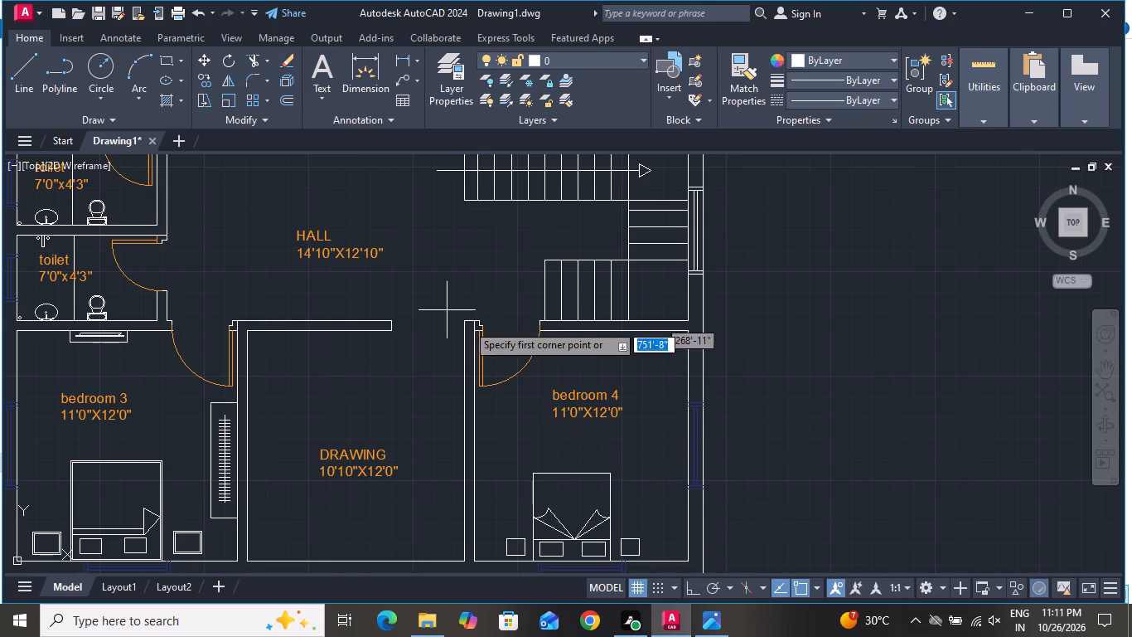
pyautogui.scroll(1, 539, 341)
pyautogui.click(567, 327)
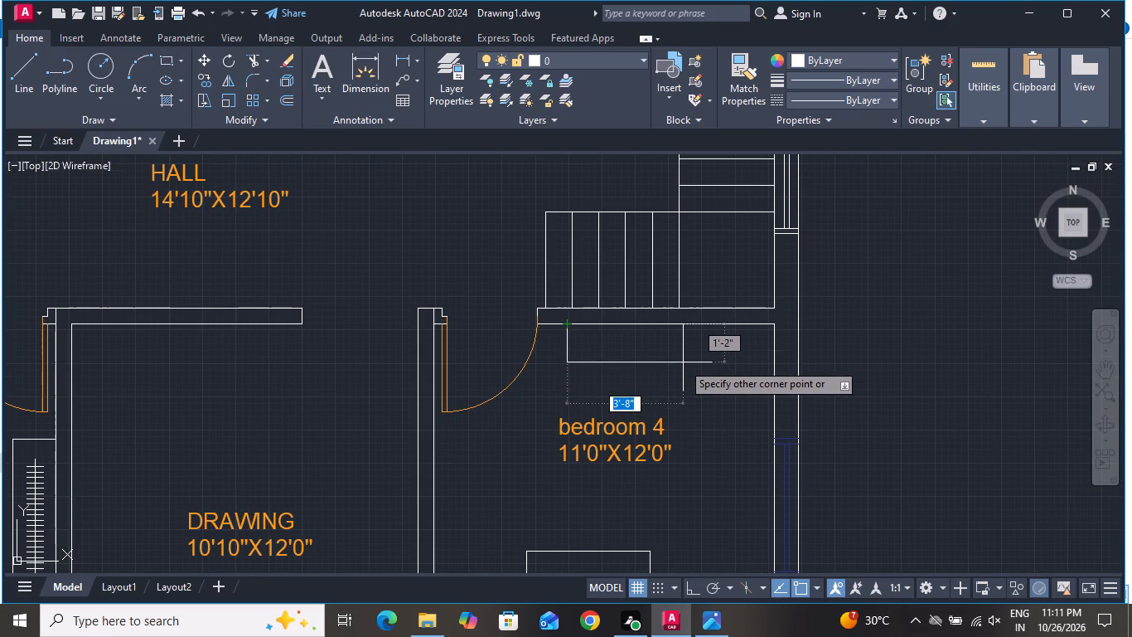
pyautogui.click(678, 359)
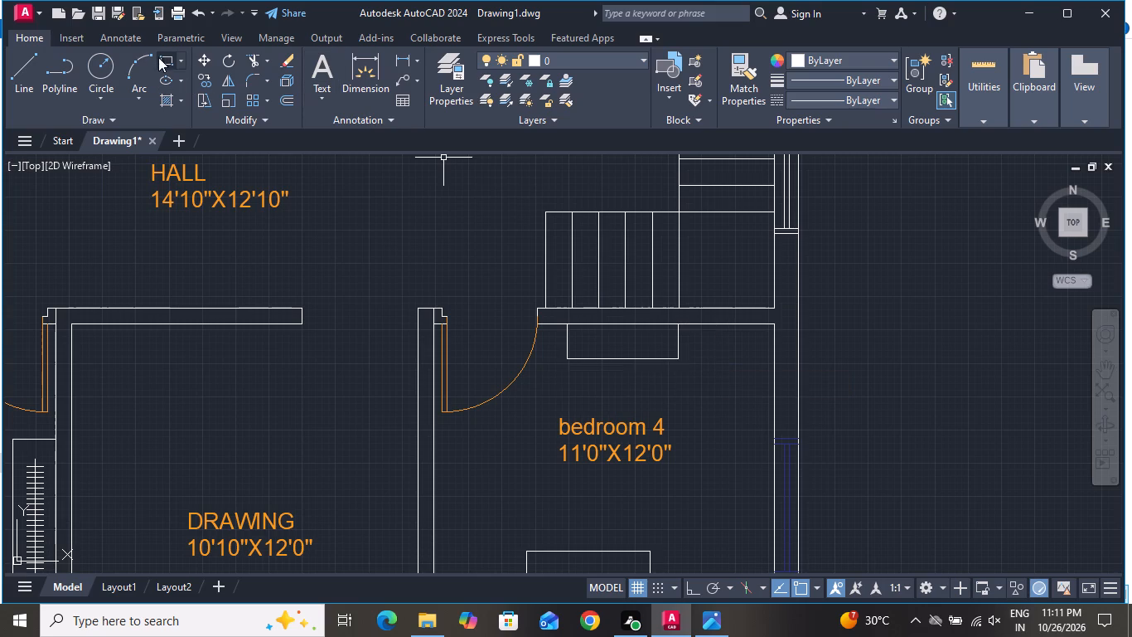
# Draw a narrow rectangle about 2'-7" by 2" inside the bedroom 4 TV cabinet for the TV screen.
pyautogui.click(166, 59)
pyautogui.scroll(1, 563, 315)
pyautogui.click(590, 348)
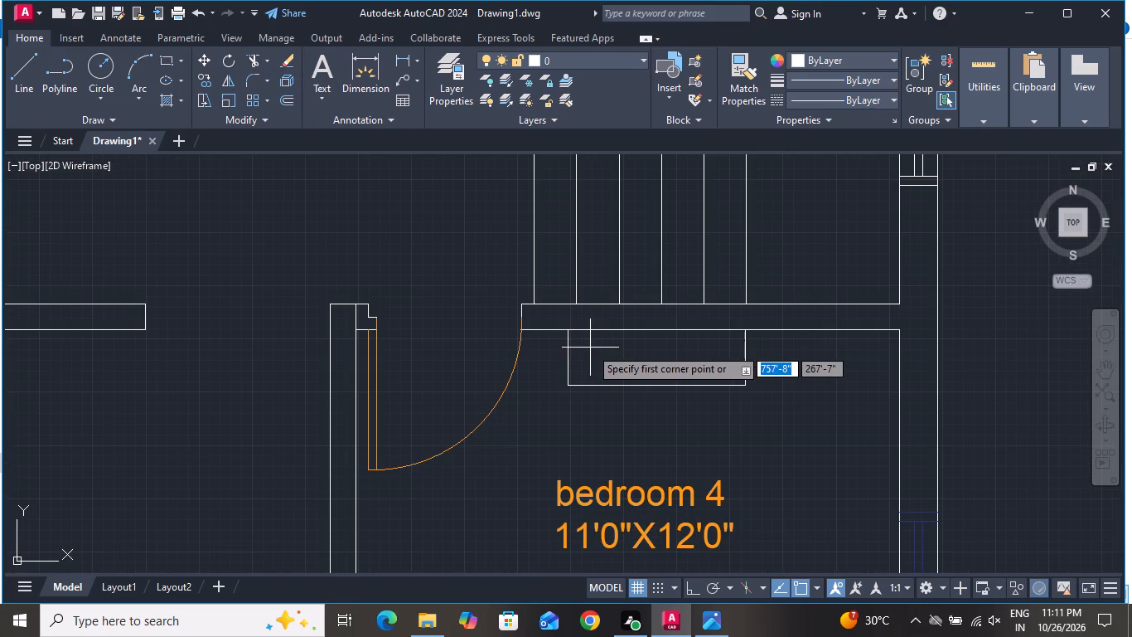
pyautogui.click(723, 357)
# Draw the TV's tapered back on the narrow rectangle's upper edge, using two sloped lines and a horizontal line about 1'-11" long.
pyautogui.click(28, 59)
pyautogui.scroll(3, 685, 343)
pyautogui.click(414, 370)
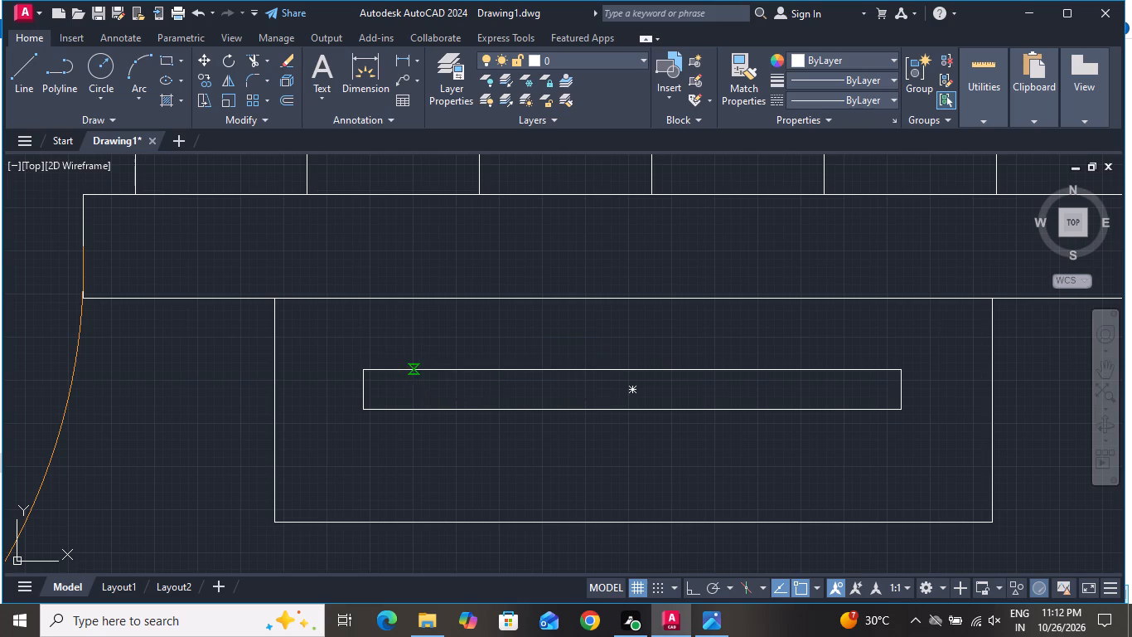
pyautogui.click(431, 341)
pyautogui.click(825, 343)
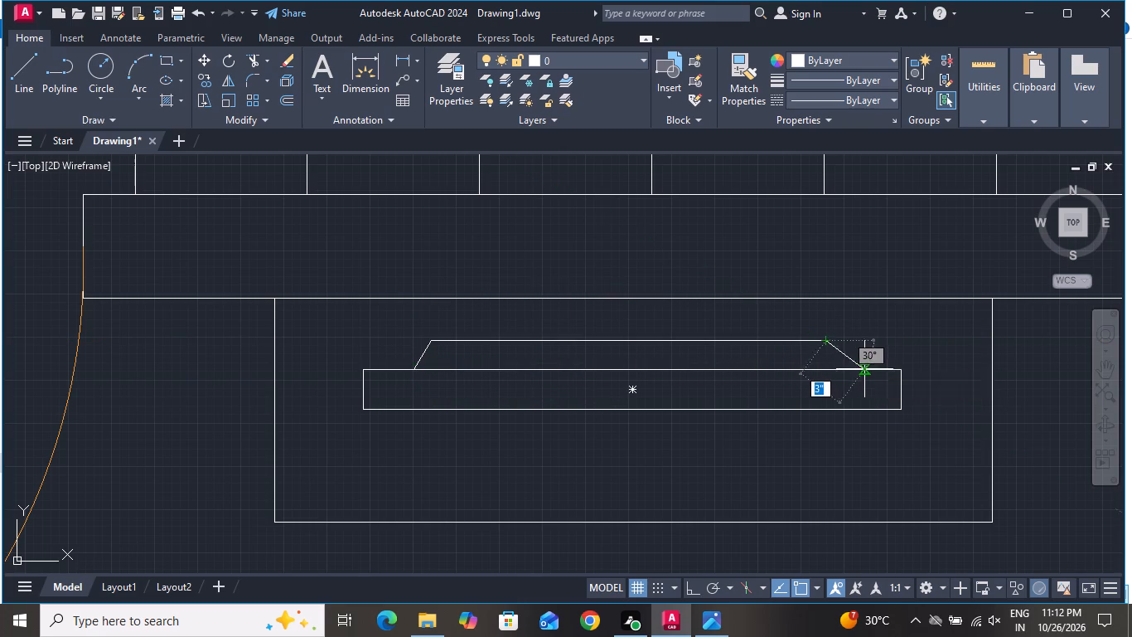
pyautogui.click(862, 367)
pyautogui.rightClick(862, 367)
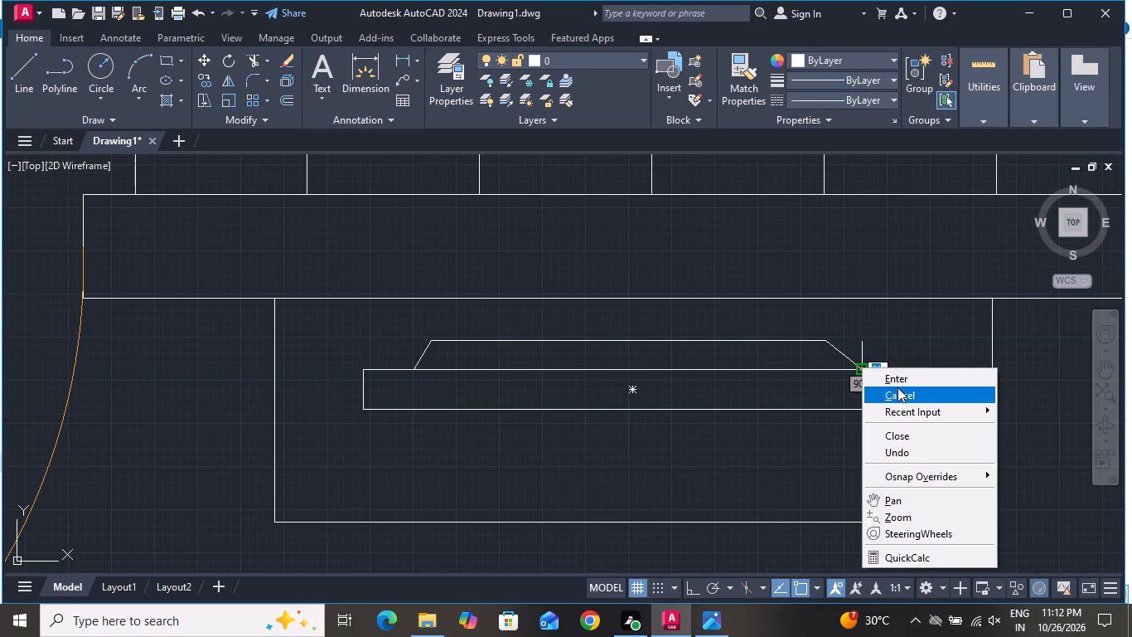
pyautogui.click(897, 387)
# Move the whole TV symbol slightly up within the cabinet, closer to bedroom 4's upper wall.
pyautogui.click(928, 334)
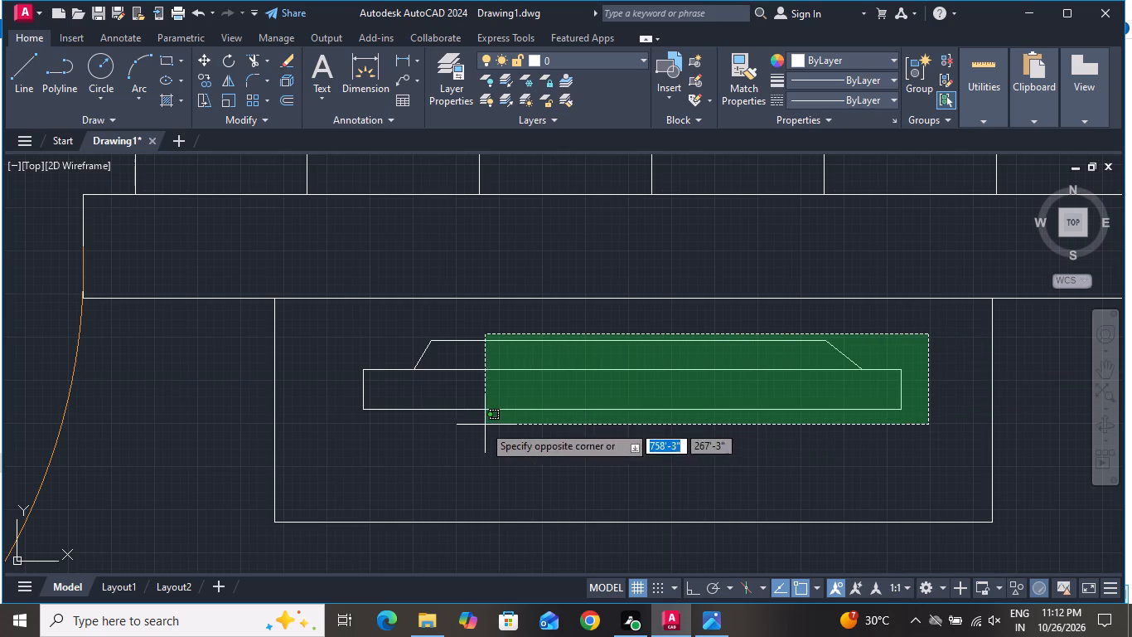
pyautogui.click(341, 431)
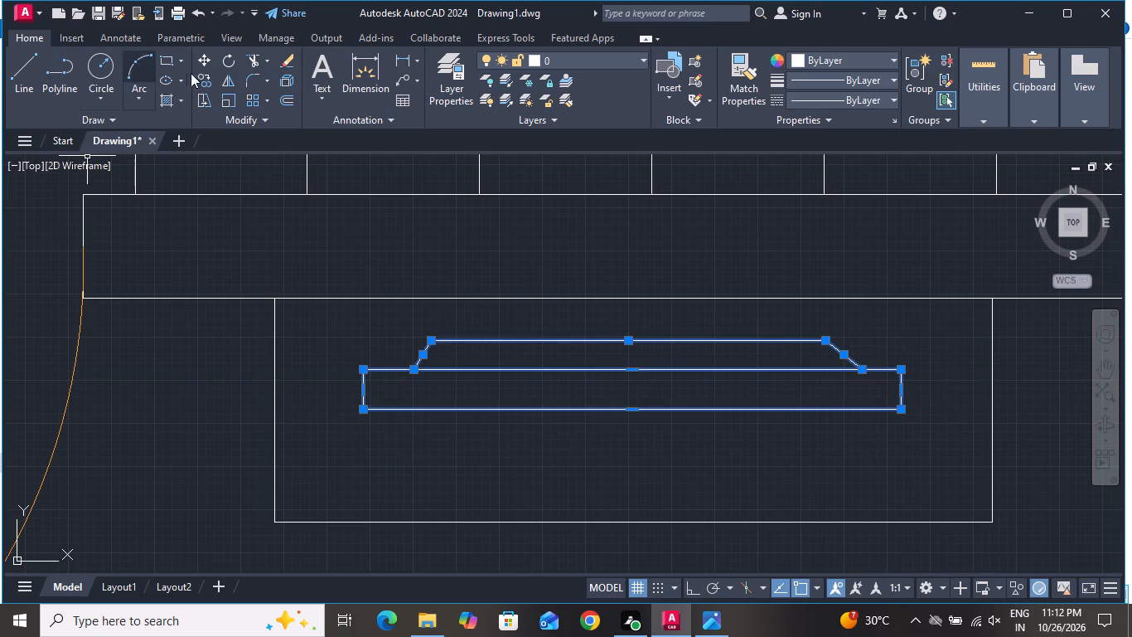
pyautogui.click(208, 59)
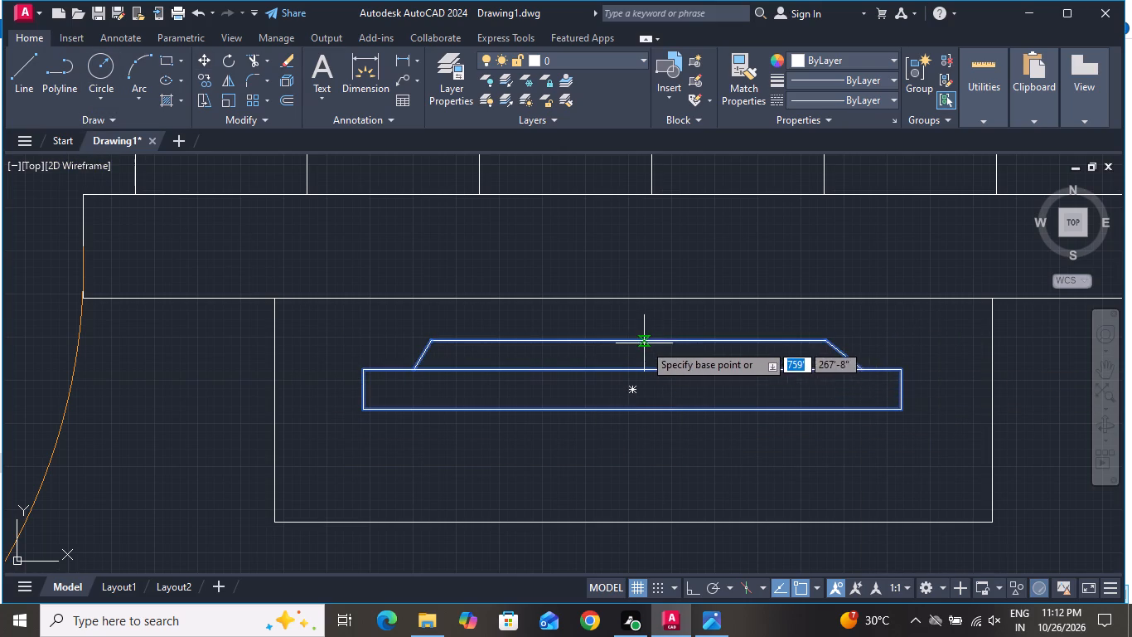
pyautogui.click(644, 343)
pyautogui.click(643, 324)
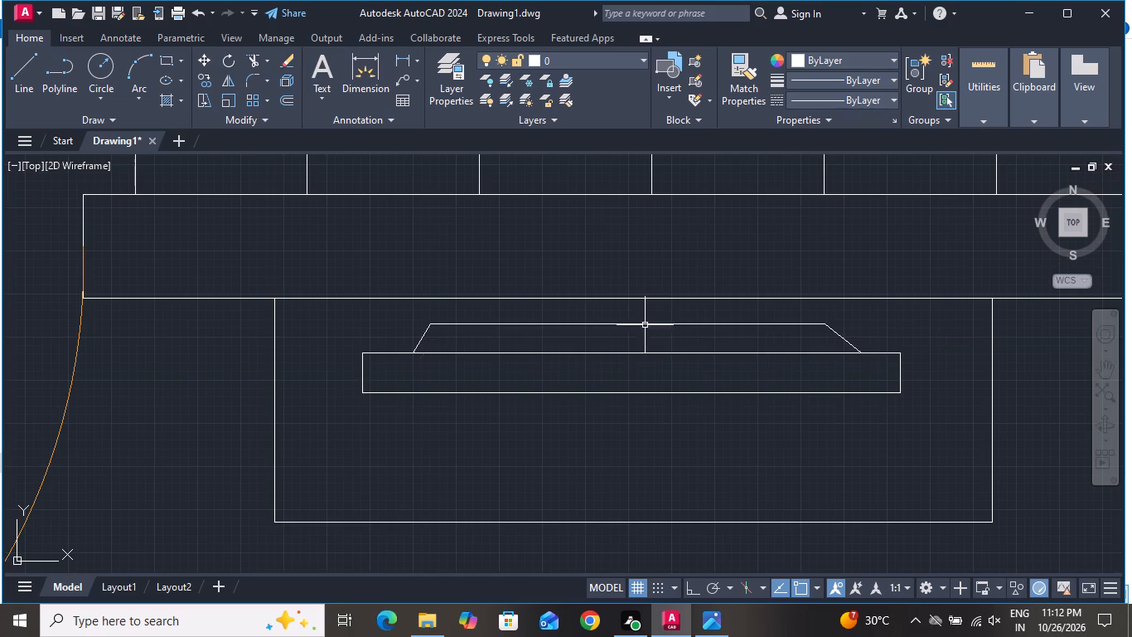
# Draw a wardrobe rectangle about 1'-3" by 4'-9" in bedroom 4 against the wall shared with the drawing room.
pyautogui.scroll(-6, 783, 369)
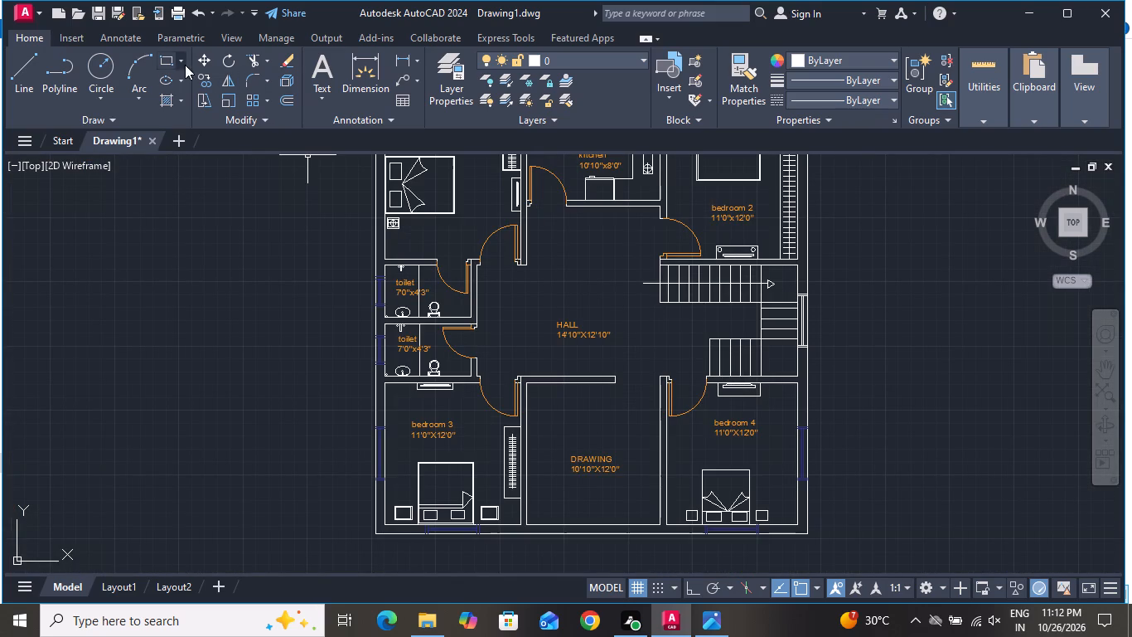
pyautogui.click(164, 61)
pyautogui.scroll(1, 680, 495)
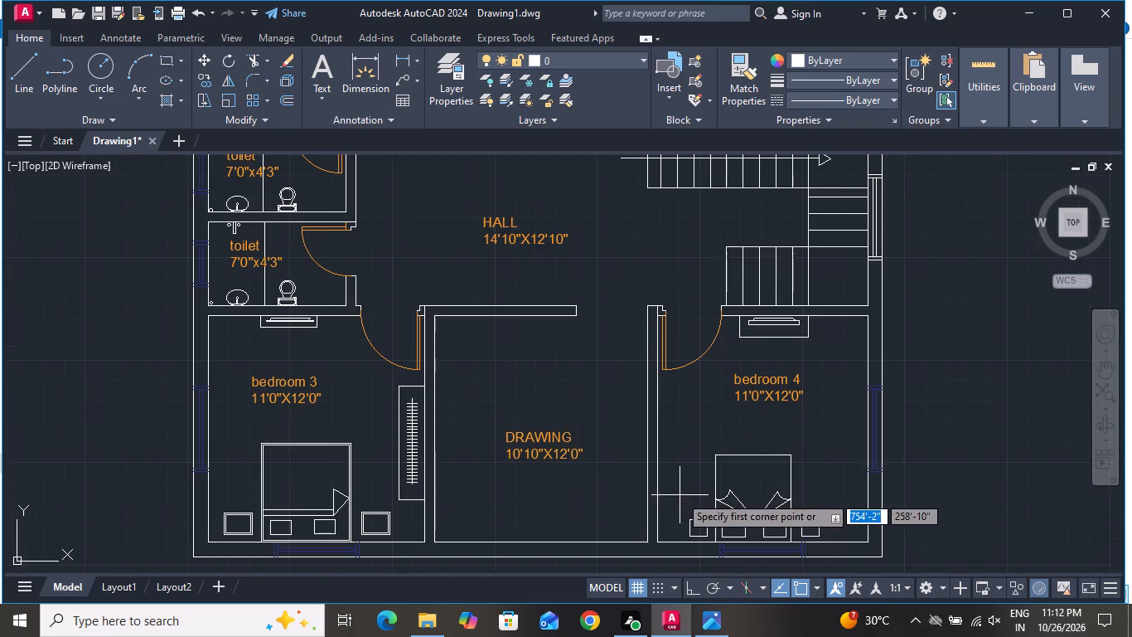
pyautogui.scroll(1, 680, 429)
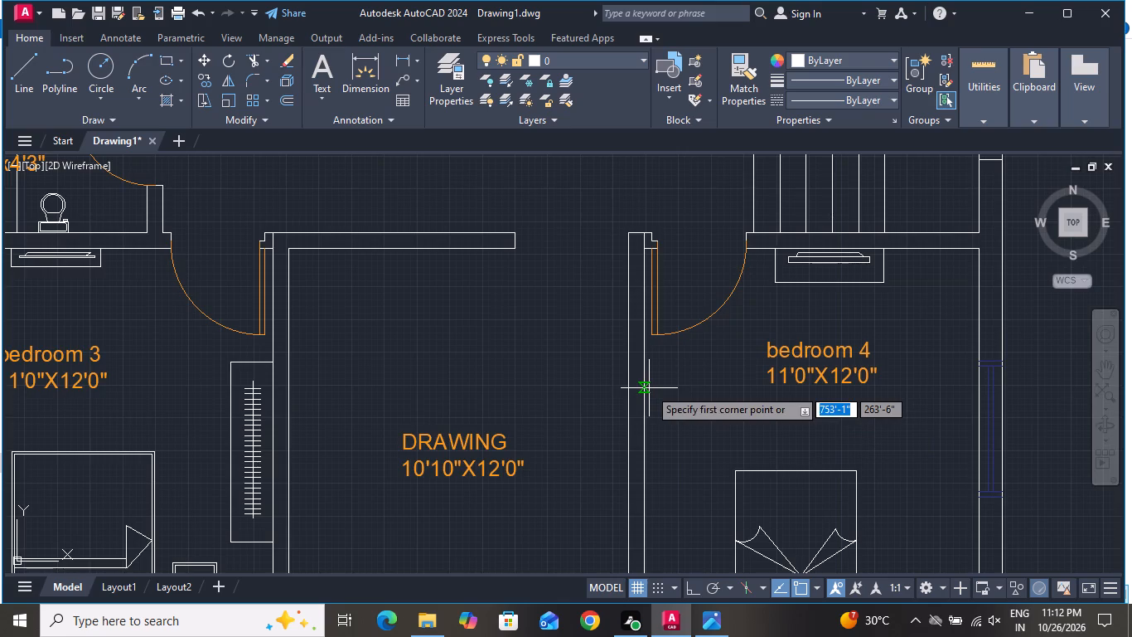
pyautogui.scroll(-3, 723, 386)
pyautogui.scroll(2, 704, 424)
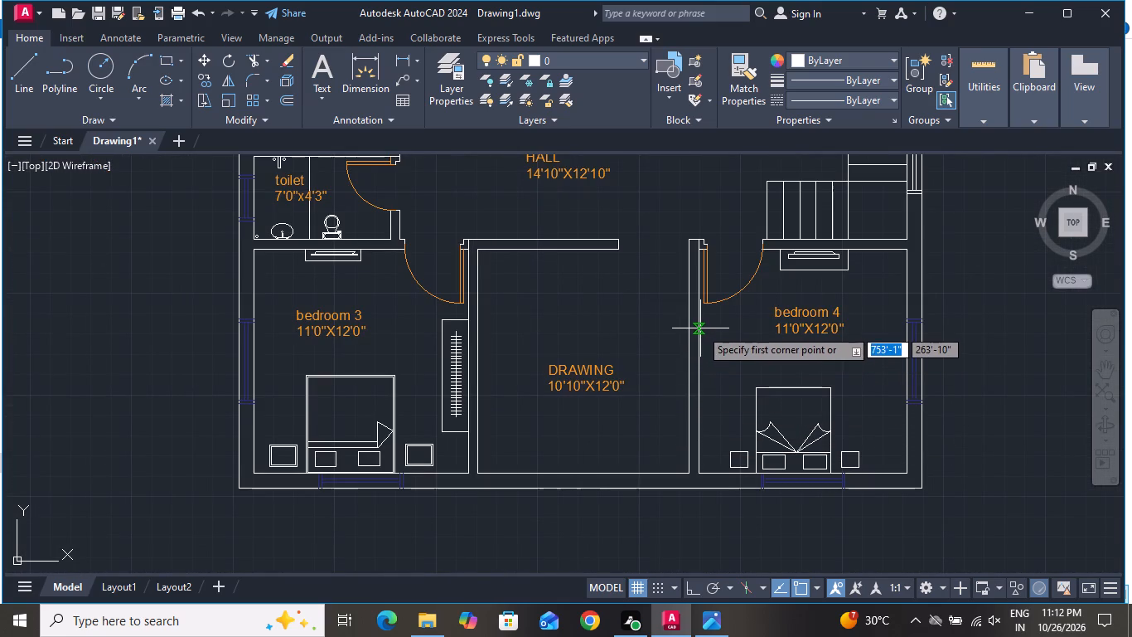
pyautogui.click(700, 328)
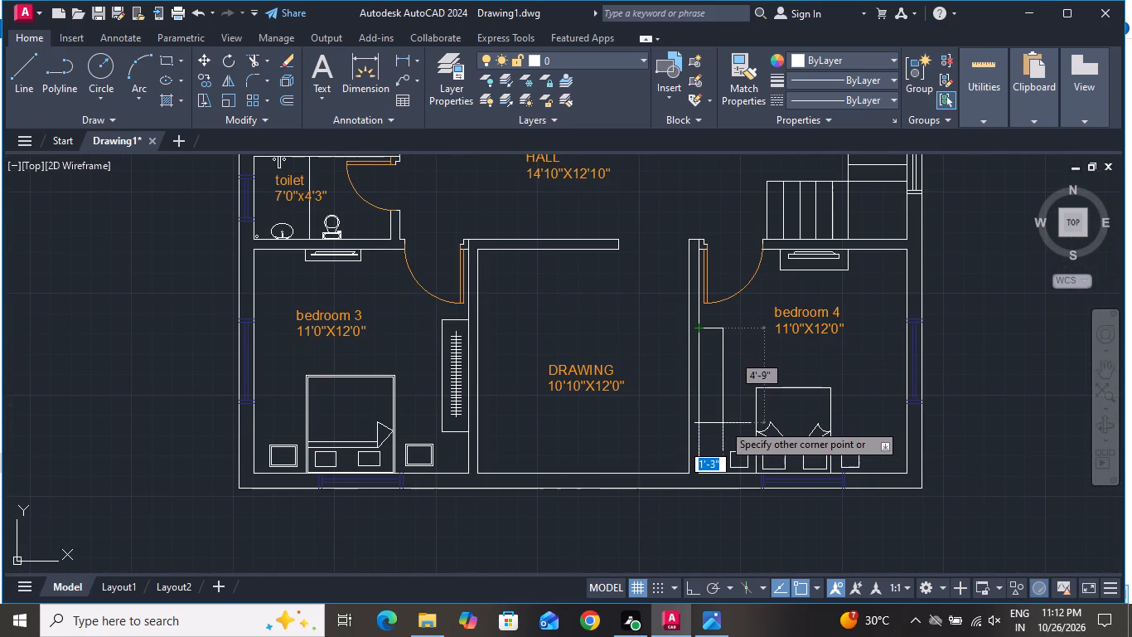
pyautogui.click(721, 427)
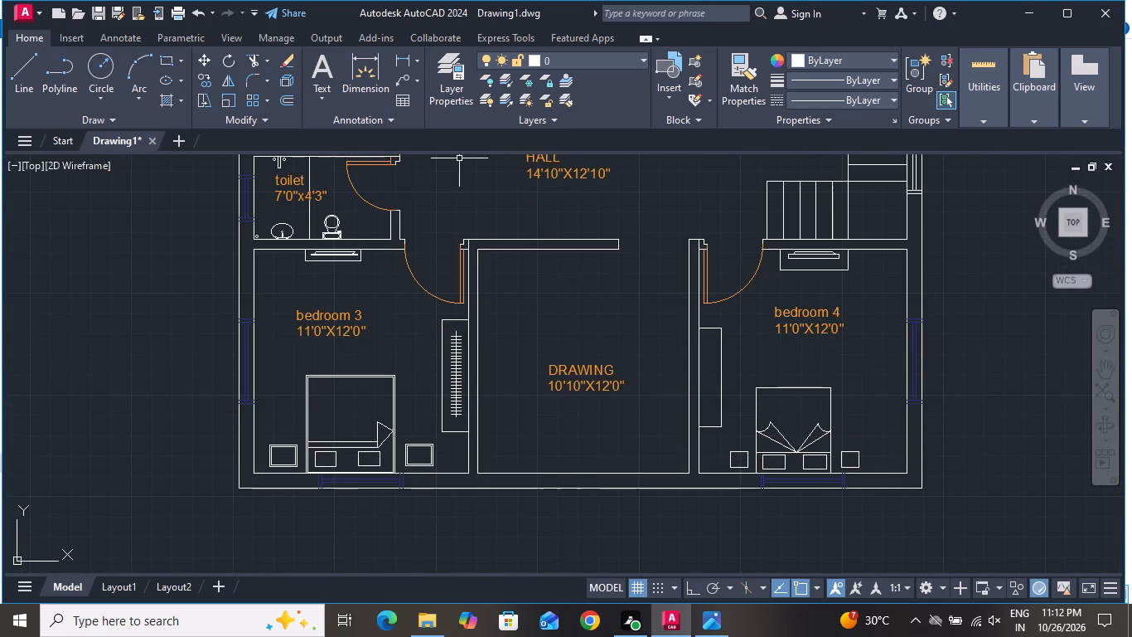
# Draw a straight vertical rod line down the middle of the bedroom 4 wardrobe with Ortho on, stopping short of both ends.
pyautogui.click(28, 58)
pyautogui.scroll(2, 688, 339)
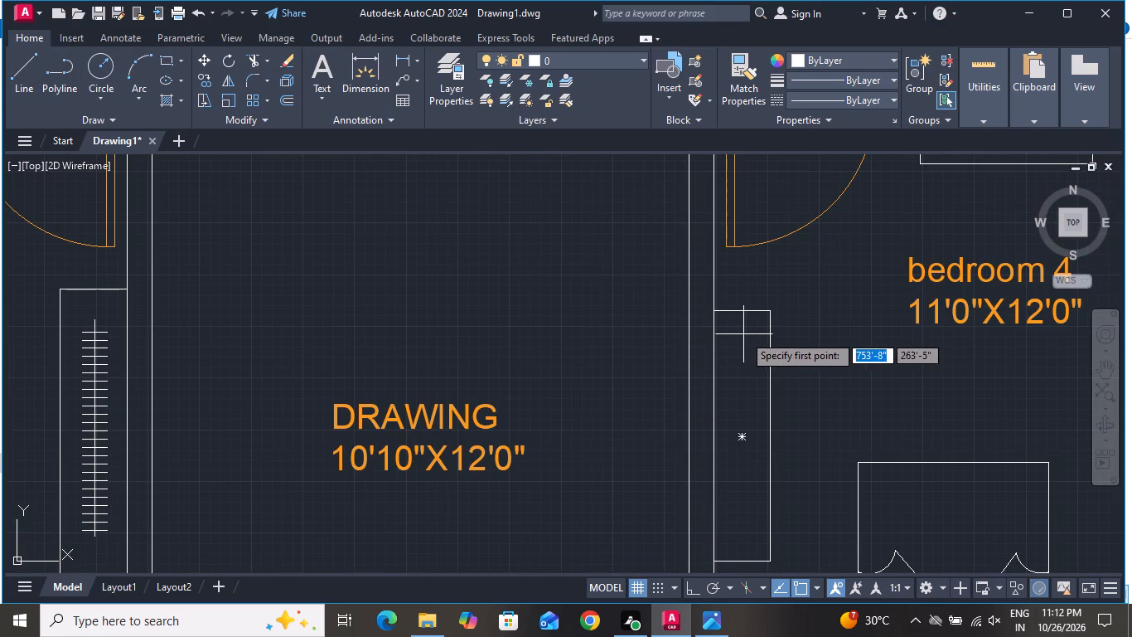
pyautogui.click(745, 333)
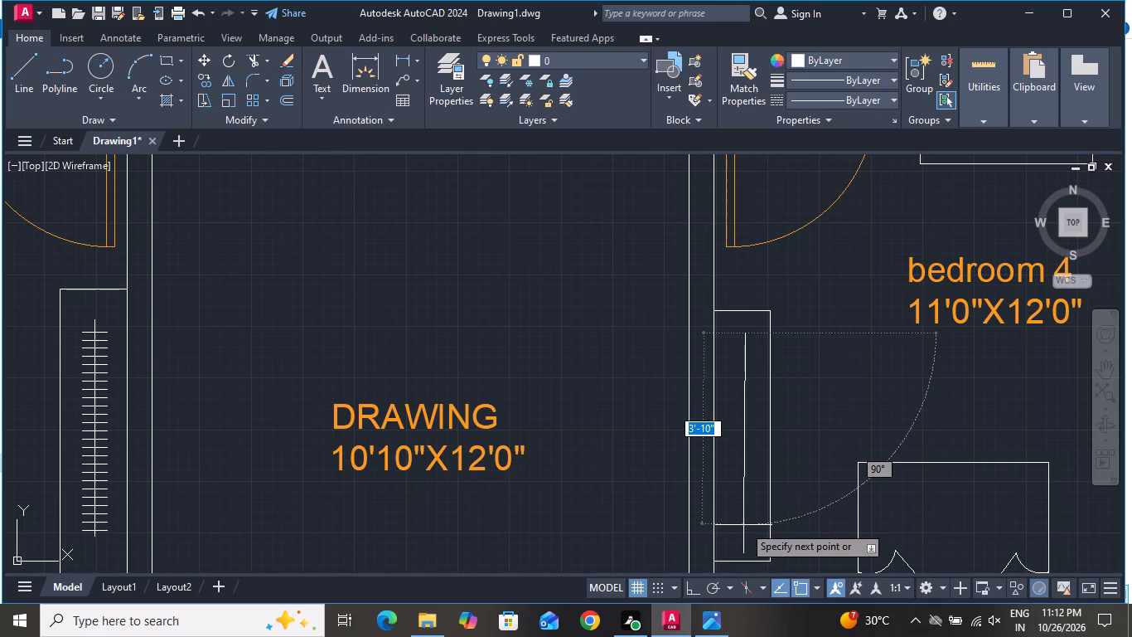
pyautogui.click(692, 590)
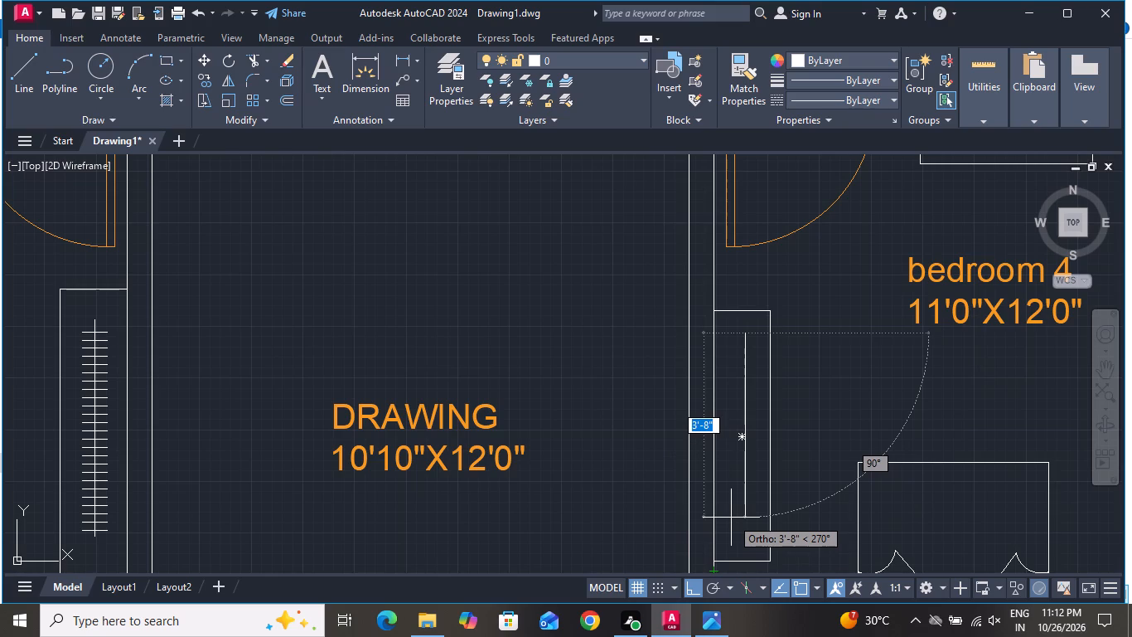
pyautogui.click(728, 541)
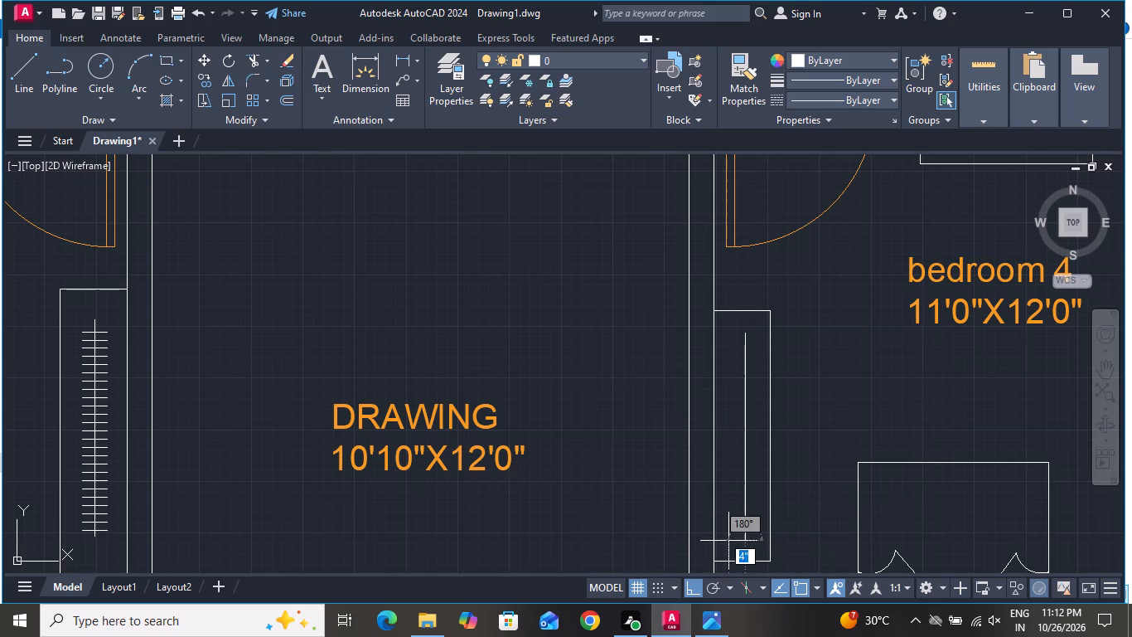
pyautogui.rightClick(723, 542)
pyautogui.click(758, 378)
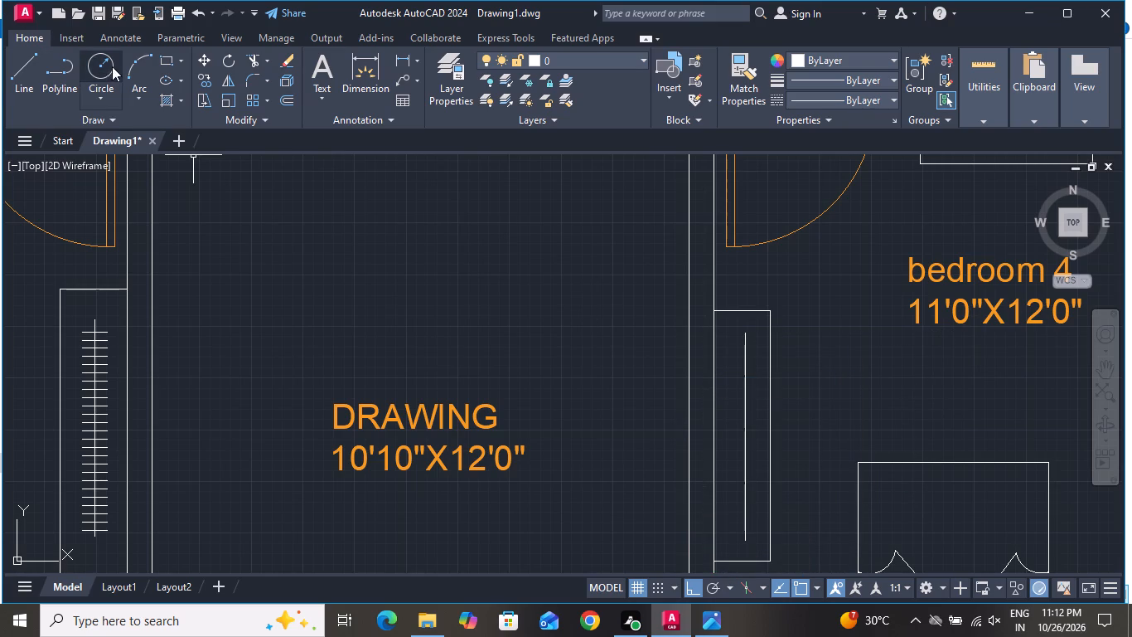
# Draw a short horizontal hanger line across the rod near its upper end in the bedroom 4 wardrobe.
pyautogui.click(25, 71)
pyautogui.scroll(2, 765, 339)
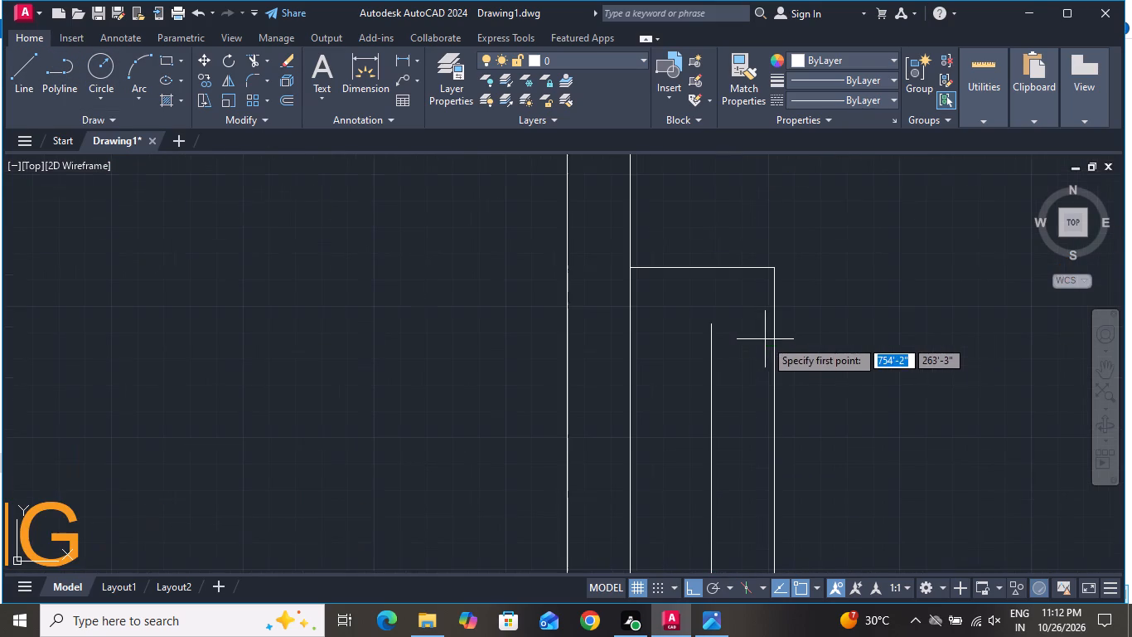
pyautogui.click(665, 347)
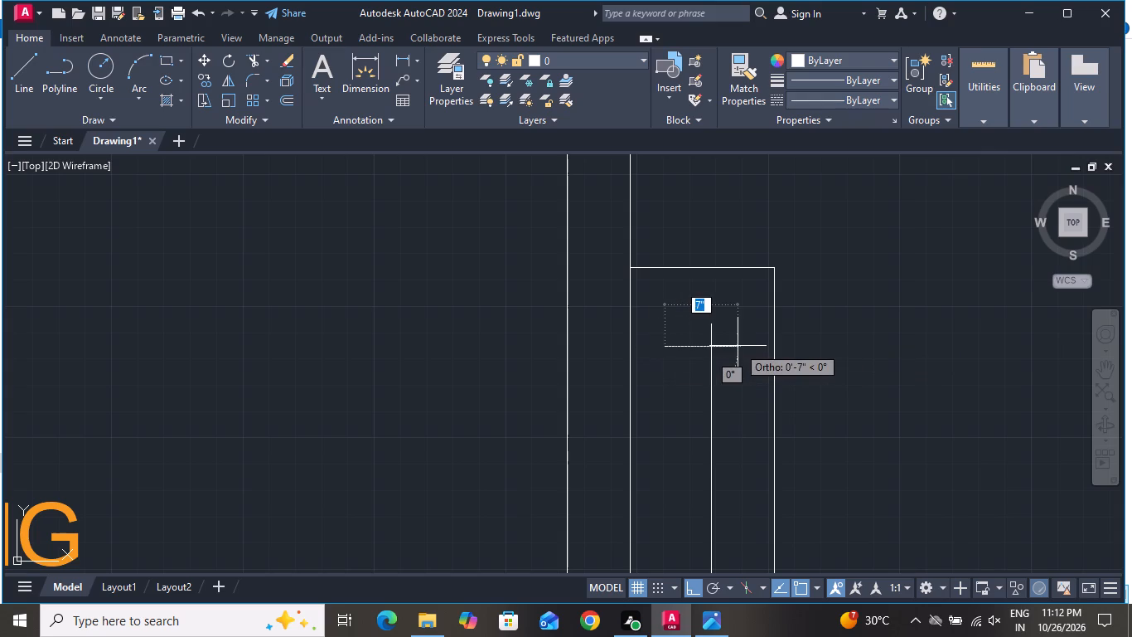
pyautogui.moveTo(752, 347); pyautogui.dragTo(755, 356)
pyautogui.rightClick(755, 356)
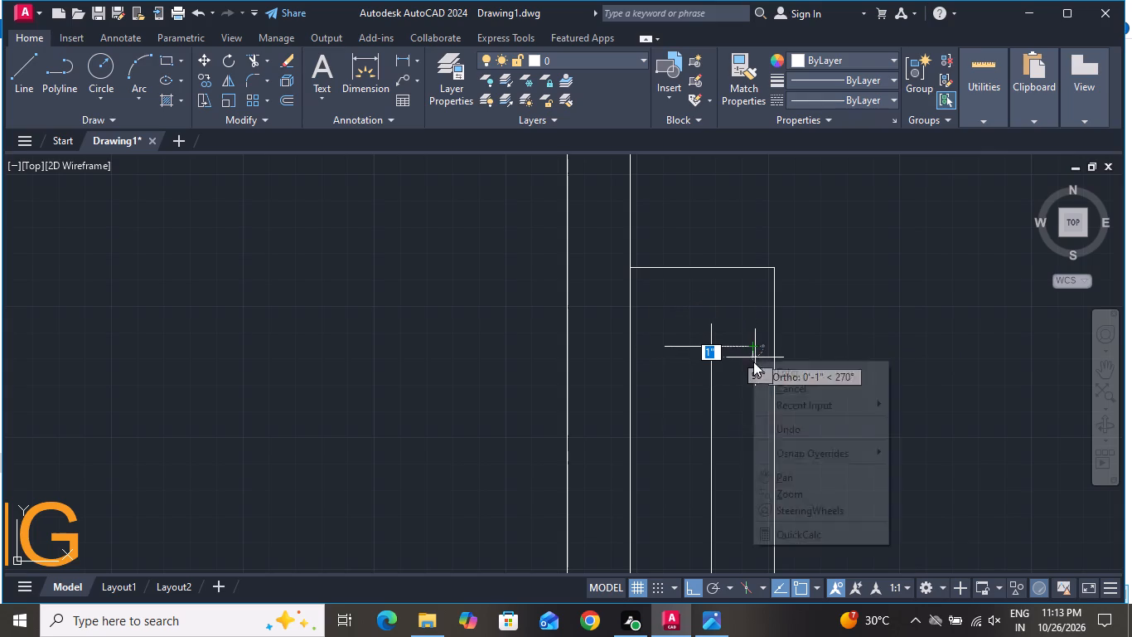
pyautogui.click(764, 382)
# Offset the hanger line downward at 2" spacing, making four successive copies along the wardrobe rod.
pyautogui.write('O 2')
pyautogui.hotkey('shift', '"')
pyautogui.press('Return')
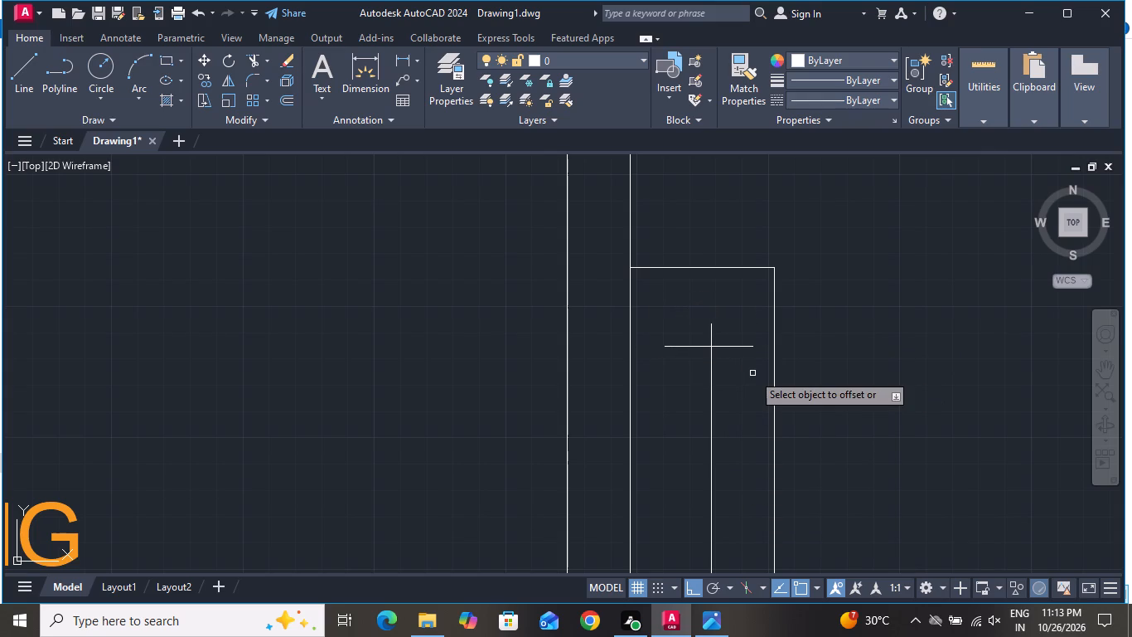
pyautogui.click(747, 346)
pyautogui.click(747, 397)
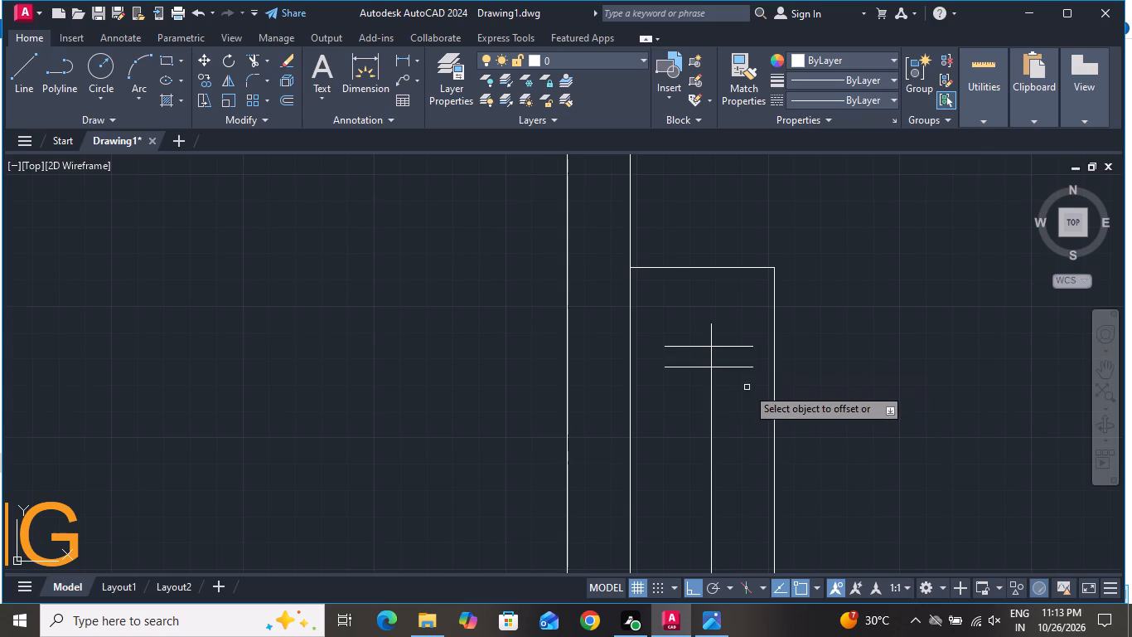
pyautogui.click(743, 368)
pyautogui.click(747, 429)
pyautogui.click(739, 391)
pyautogui.click(752, 449)
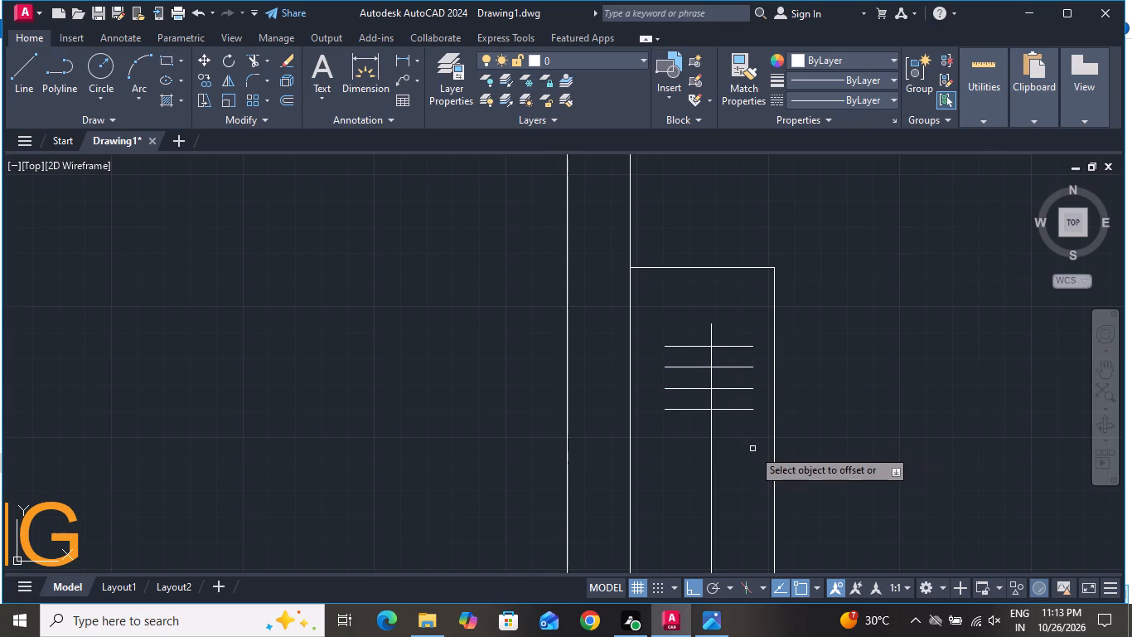
pyautogui.click(742, 408)
pyautogui.click(742, 440)
# Continue the 2" offsets down the wardrobe rod with four more hanger lines, each from the lowest one.
pyautogui.scroll(-2, 727, 395)
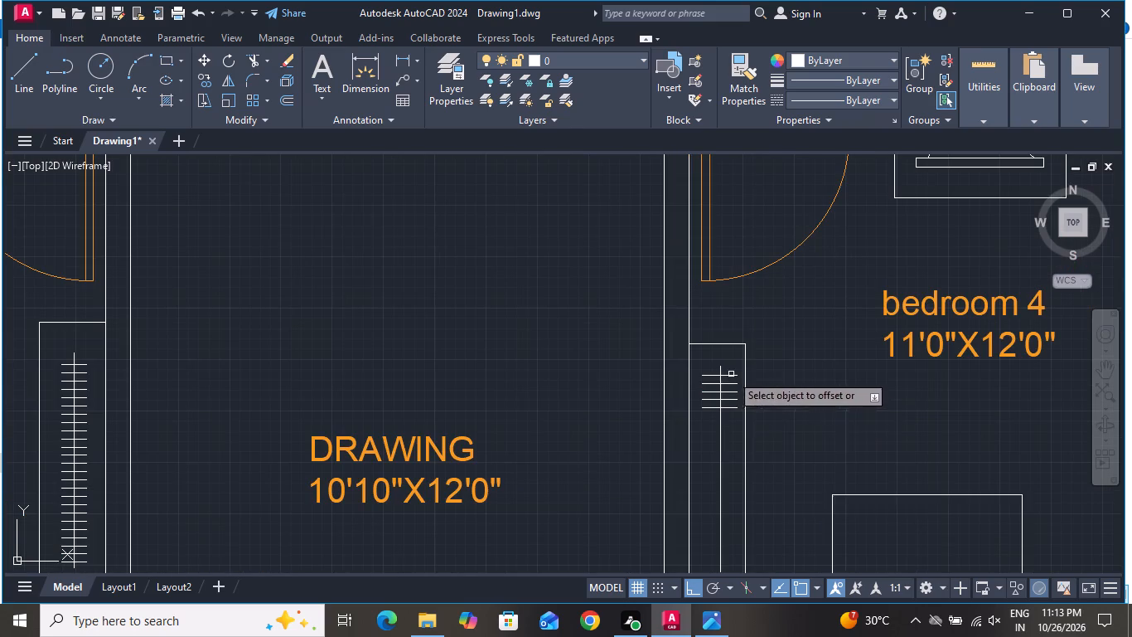
pyautogui.scroll(3, 717, 441)
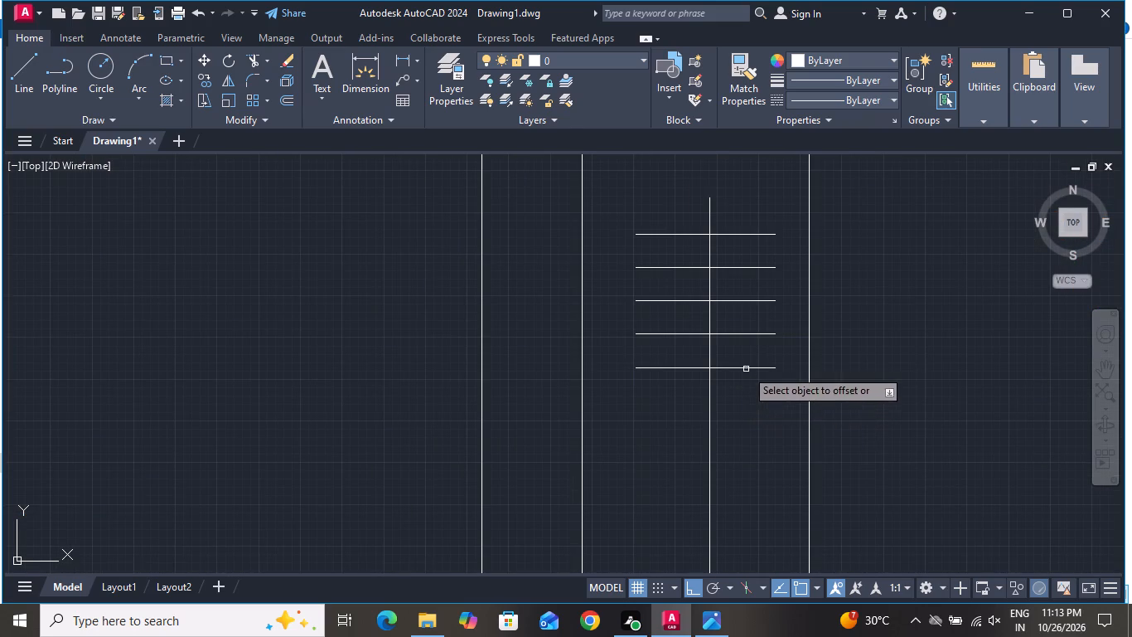
pyautogui.click(747, 369)
pyautogui.click(747, 451)
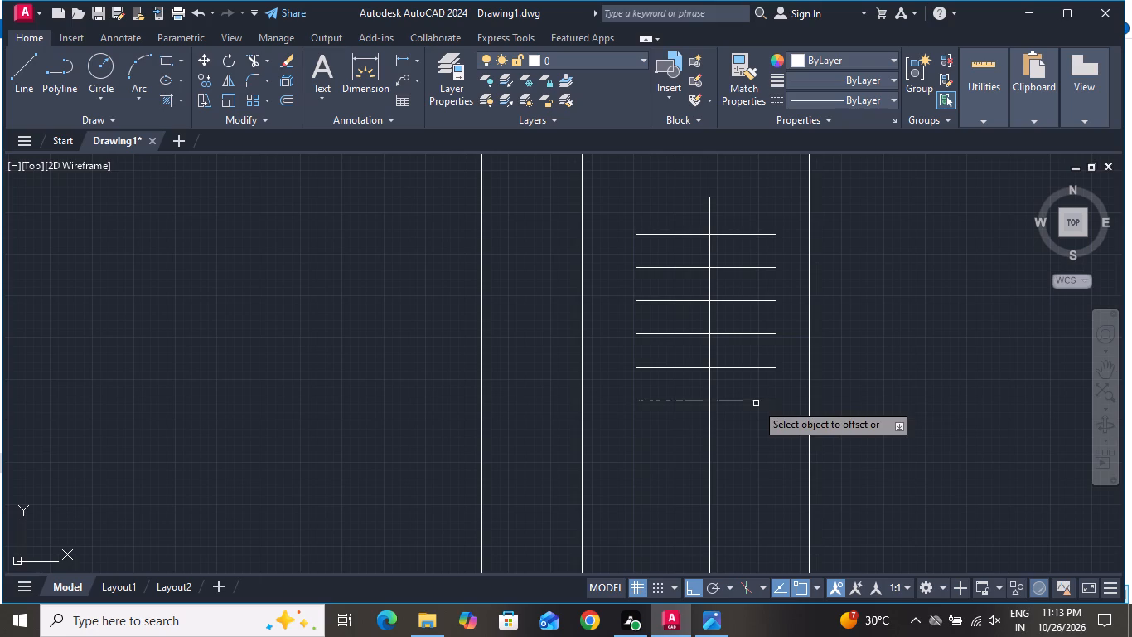
pyautogui.click(756, 403)
pyautogui.click(751, 451)
pyautogui.click(752, 434)
pyautogui.click(759, 482)
pyautogui.click(758, 468)
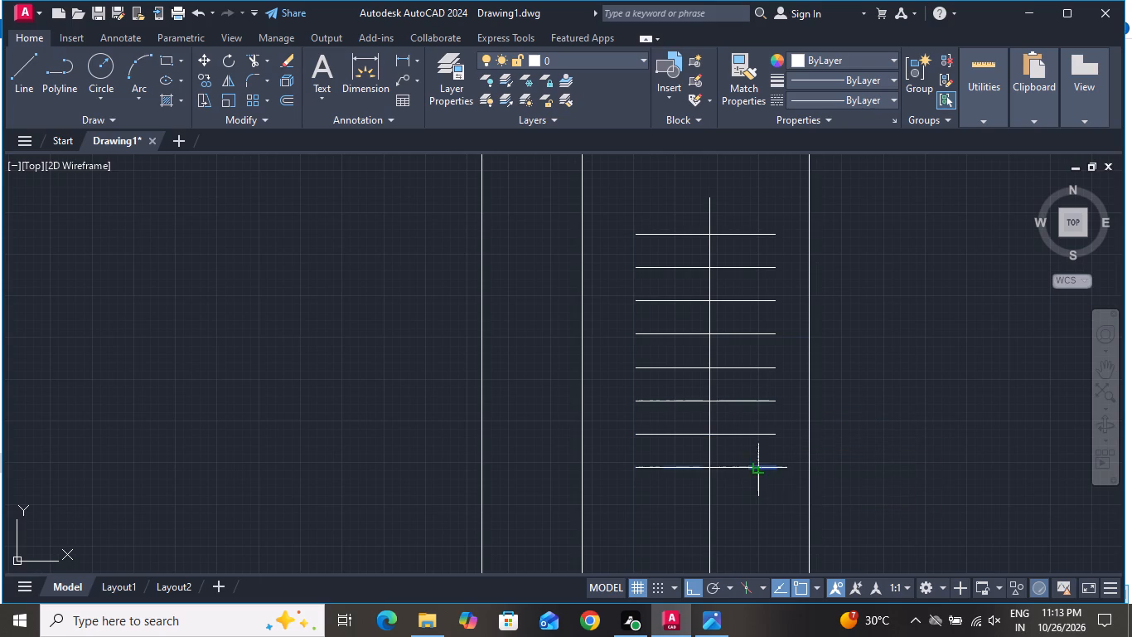
pyautogui.click(756, 522)
# Add eight more hanger lines down the wardrobe rod, offsetting the lowest line 2" each time past the rod's middle.
pyautogui.scroll(-3, 757, 368)
pyautogui.scroll(1, 752, 418)
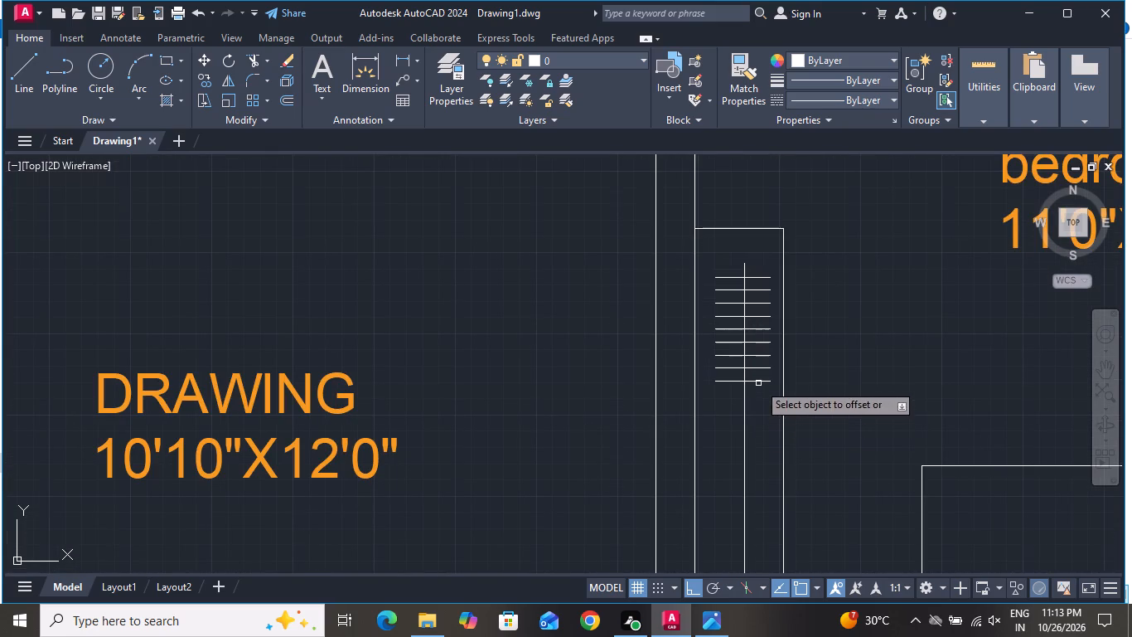
pyautogui.click(758, 383)
pyautogui.click(758, 439)
pyautogui.click(762, 394)
pyautogui.click(762, 432)
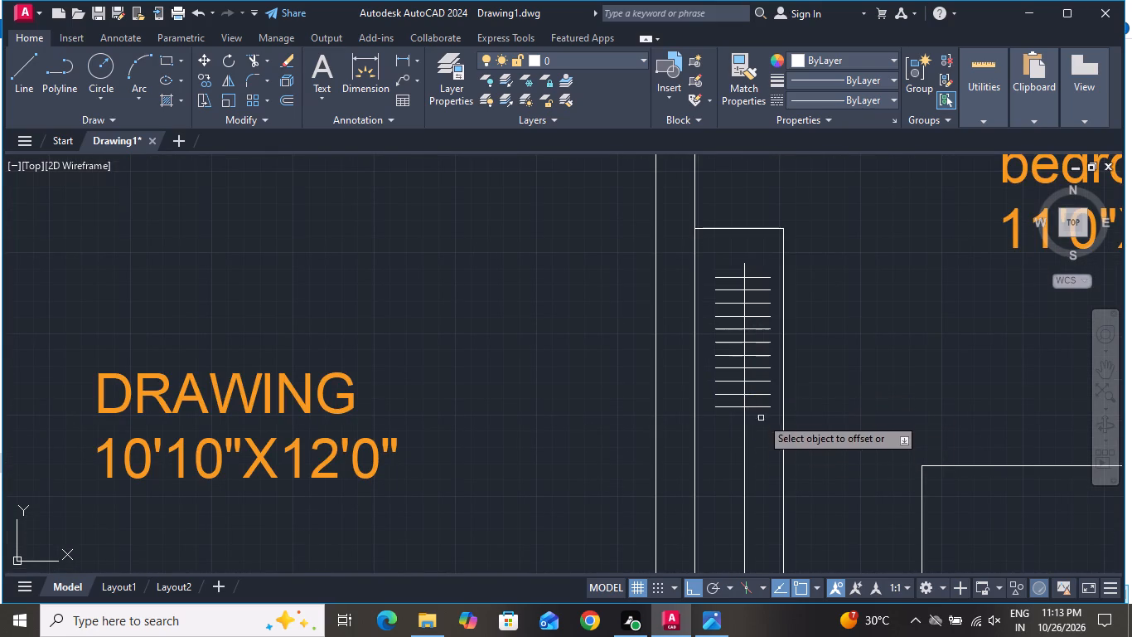
pyautogui.click(757, 408)
pyautogui.click(758, 439)
pyautogui.click(756, 420)
pyautogui.click(761, 465)
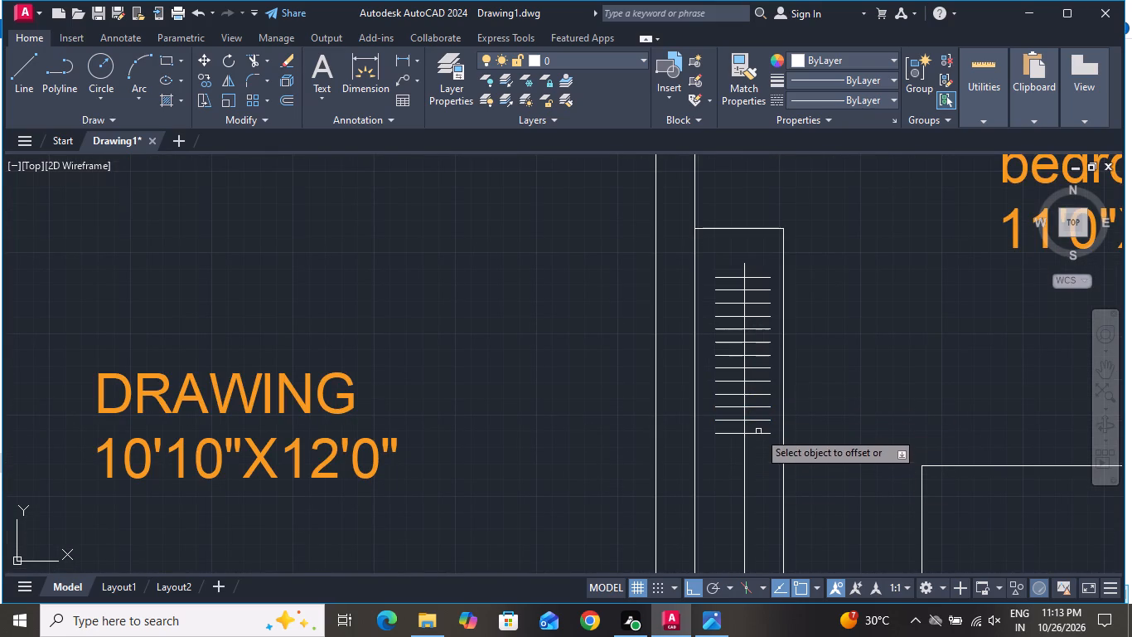
pyautogui.click(758, 432)
pyautogui.click(758, 468)
pyautogui.click(757, 448)
pyautogui.click(760, 501)
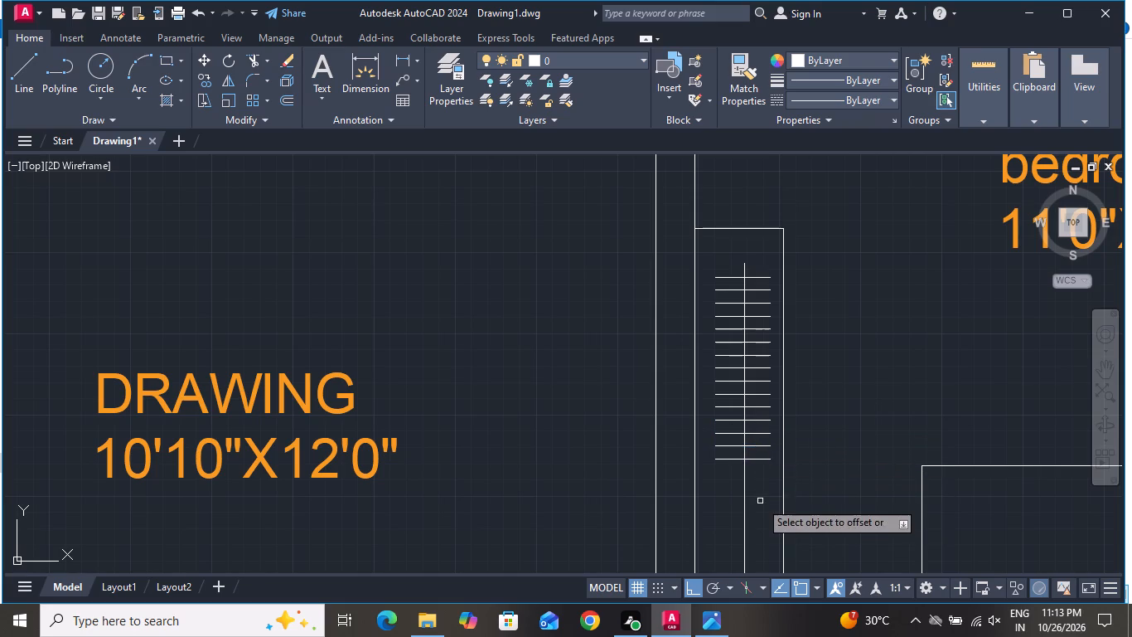
pyautogui.click(757, 460)
pyautogui.click(759, 487)
pyautogui.click(758, 474)
pyautogui.click(767, 499)
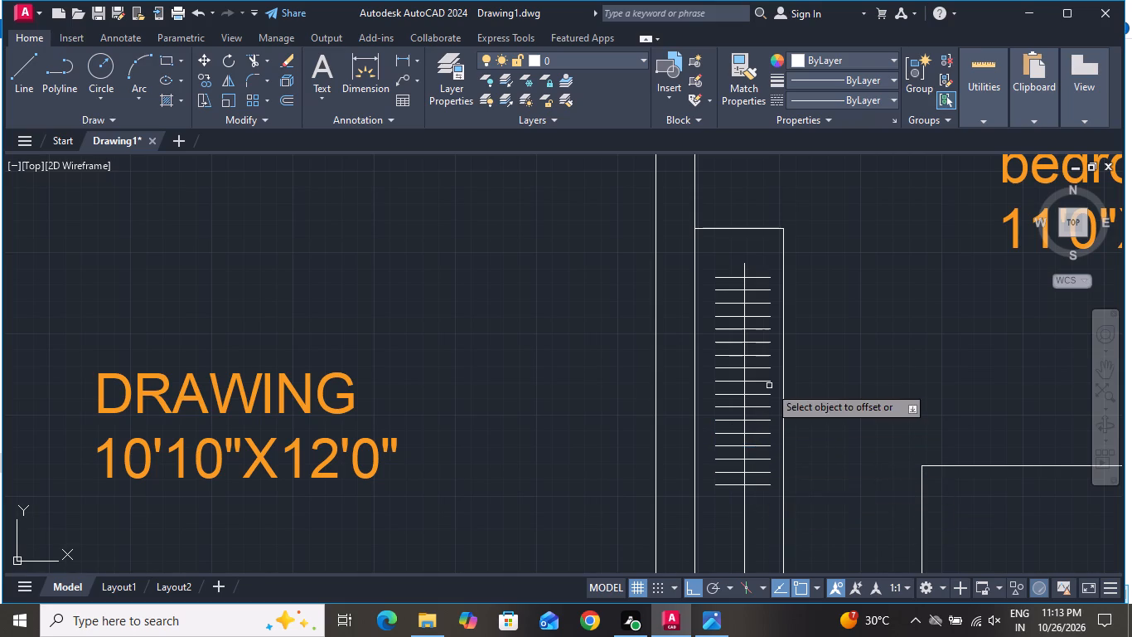
# Extend the hanger row toward the lower part of the wardrobe rod with five more lines offset 2" downward.
pyautogui.scroll(-3, 771, 386)
pyautogui.scroll(3, 771, 425)
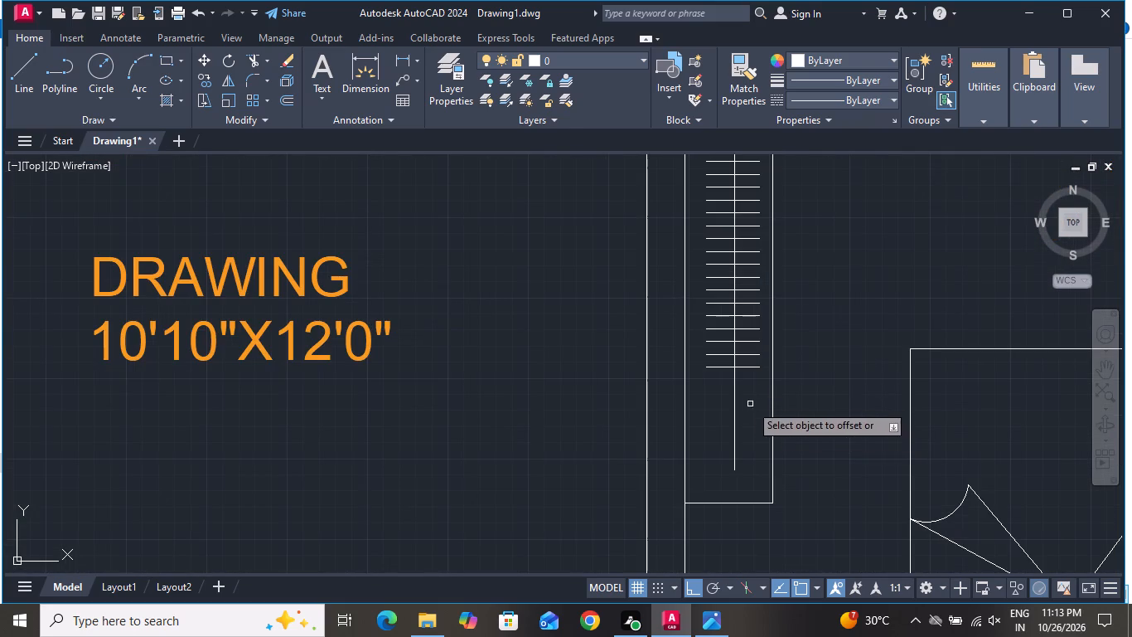
pyautogui.scroll(2, 717, 357)
pyautogui.click(746, 386)
pyautogui.click(743, 446)
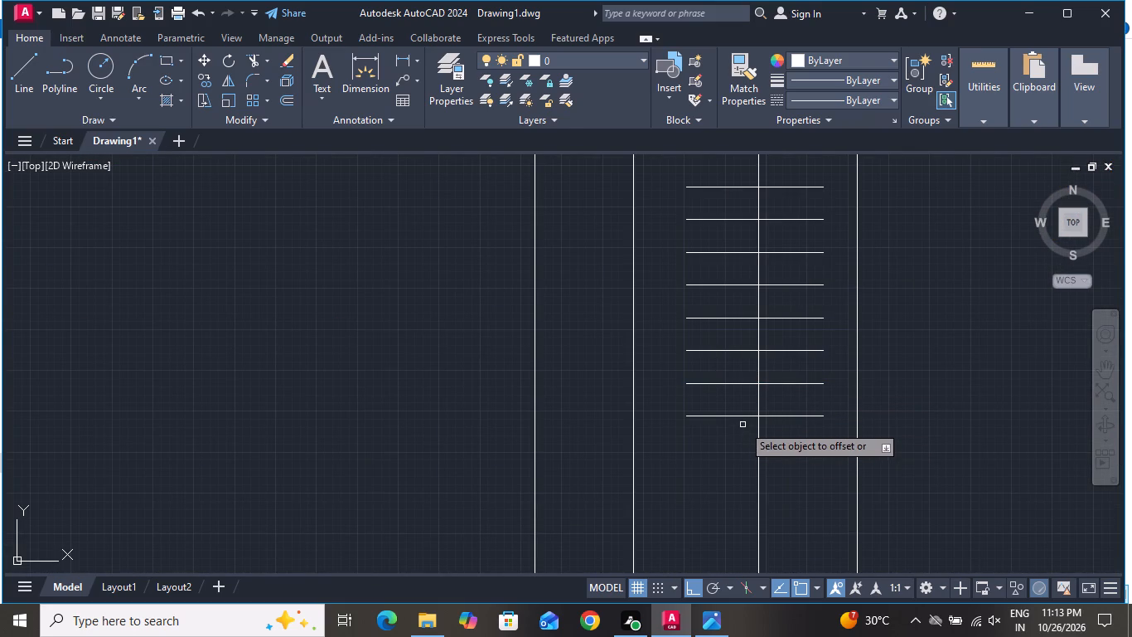
pyautogui.click(742, 416)
pyautogui.click(754, 516)
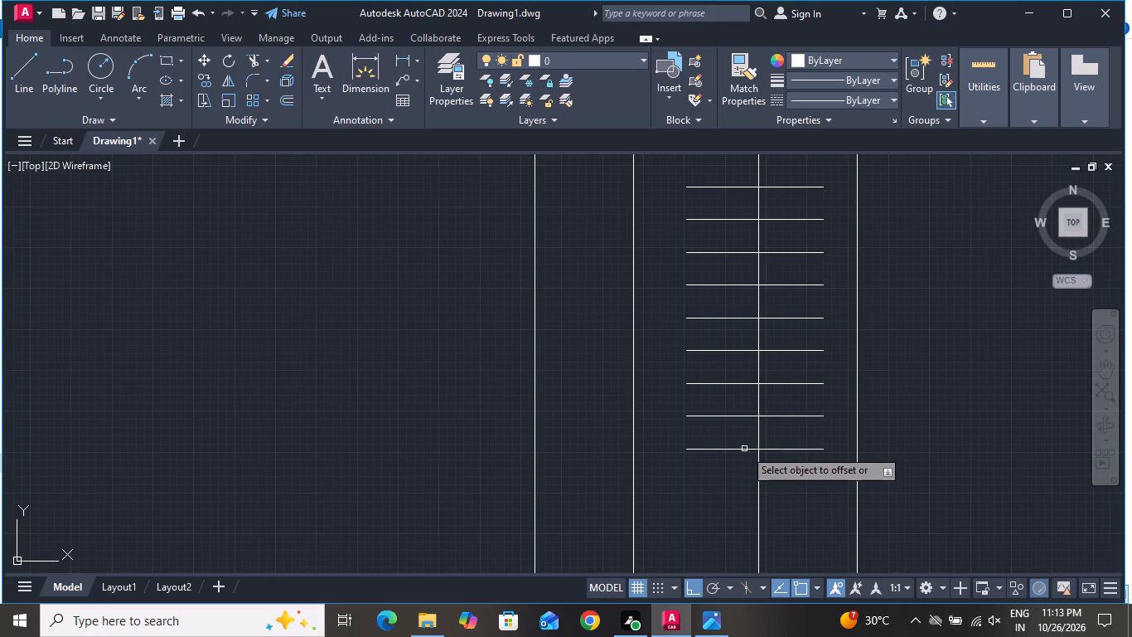
pyautogui.click(744, 448)
pyautogui.click(746, 494)
pyautogui.click(749, 482)
pyautogui.click(753, 532)
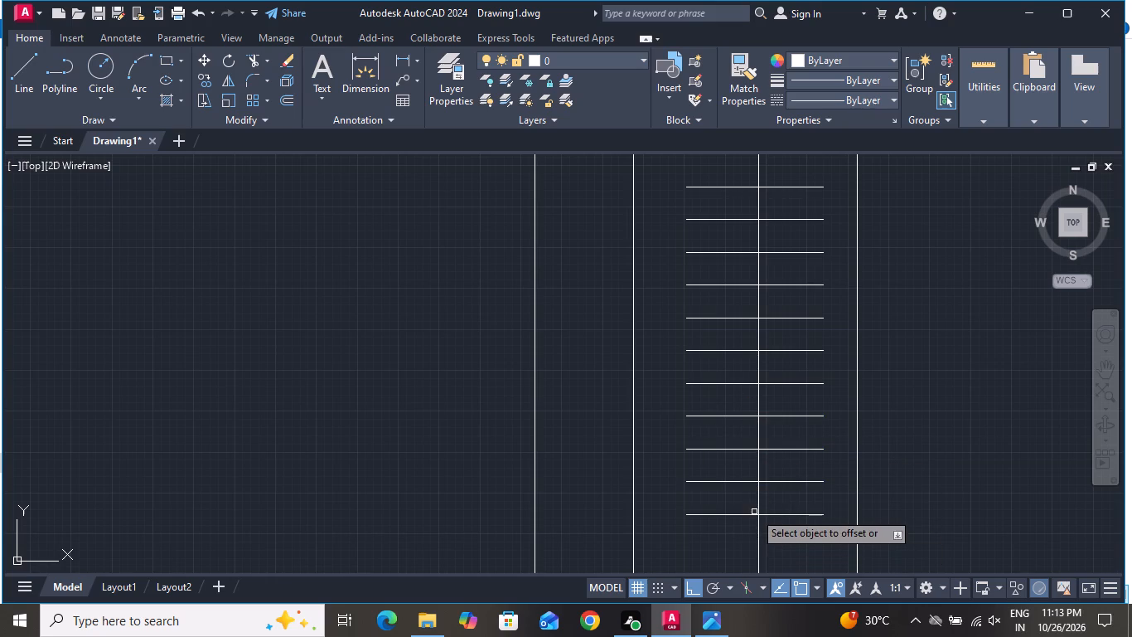
pyautogui.click(754, 512)
pyautogui.click(748, 512)
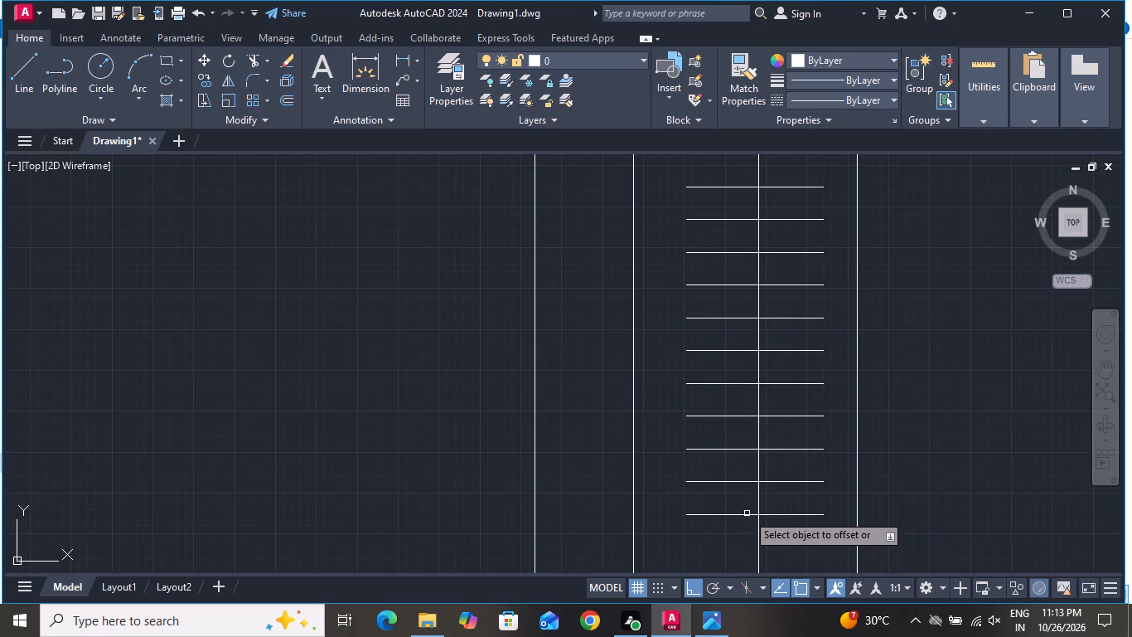
pyautogui.click(747, 513)
pyautogui.click(747, 537)
# Offset the last three hanger lines 2" downward to the rod's lower end and finish the Offset command.
pyautogui.scroll(-2, 751, 397)
pyautogui.scroll(2, 747, 454)
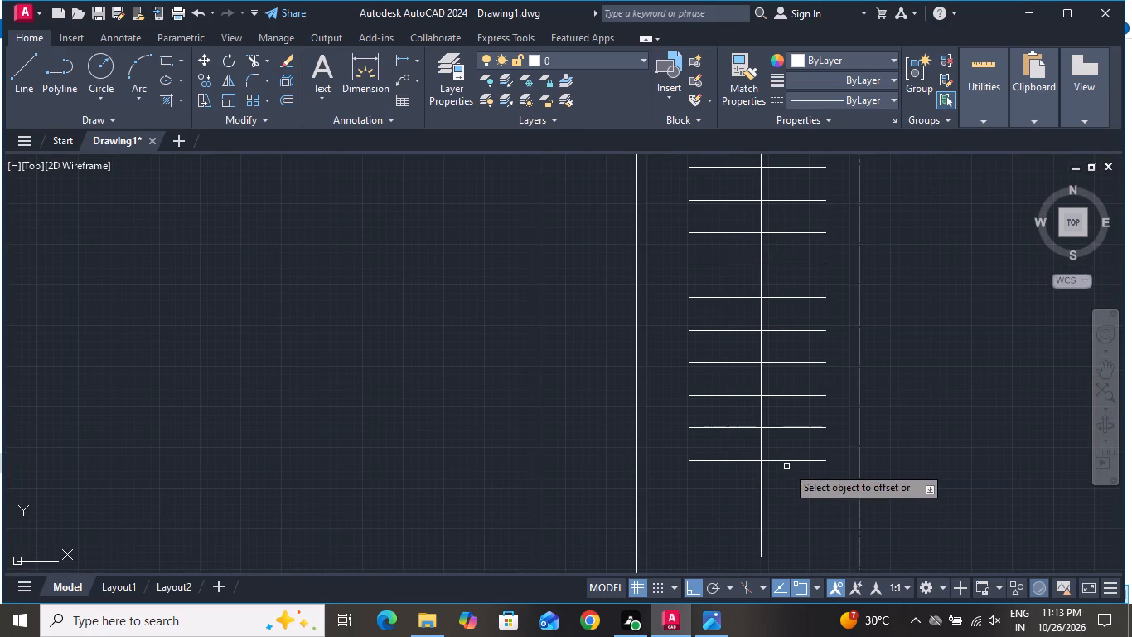
pyautogui.click(786, 465)
pyautogui.click(790, 464)
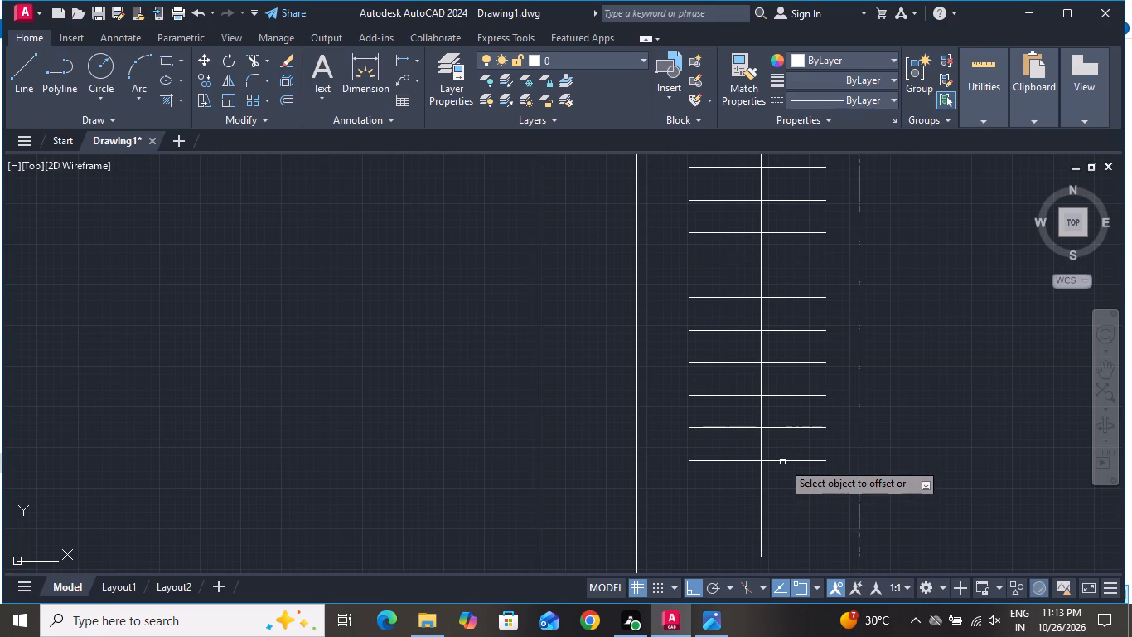
pyautogui.click(782, 462)
pyautogui.click(786, 489)
pyautogui.click(788, 494)
pyautogui.click(788, 514)
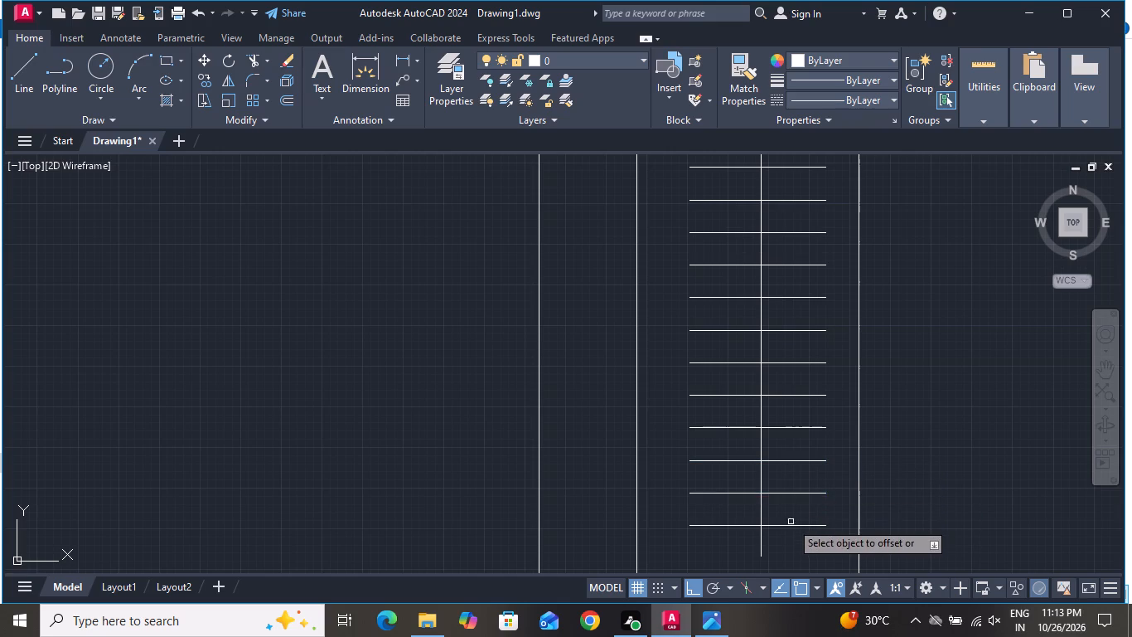
pyautogui.click(792, 523)
pyautogui.click(801, 523)
pyautogui.click(801, 528)
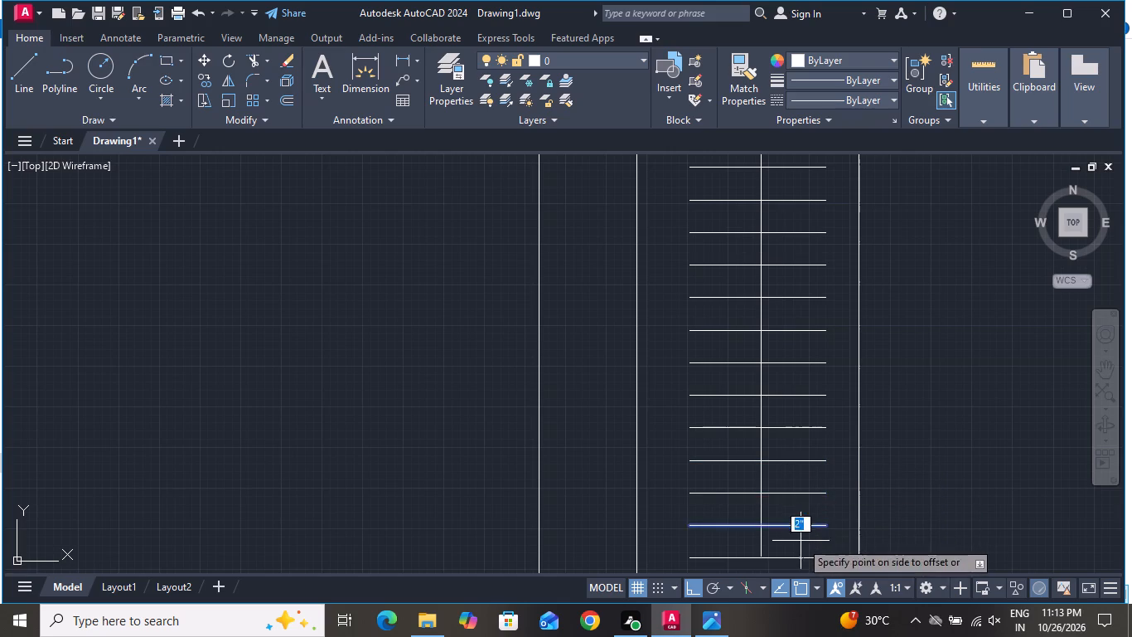
pyautogui.click(801, 541)
pyautogui.scroll(-2, 780, 426)
pyautogui.rightClick(826, 420)
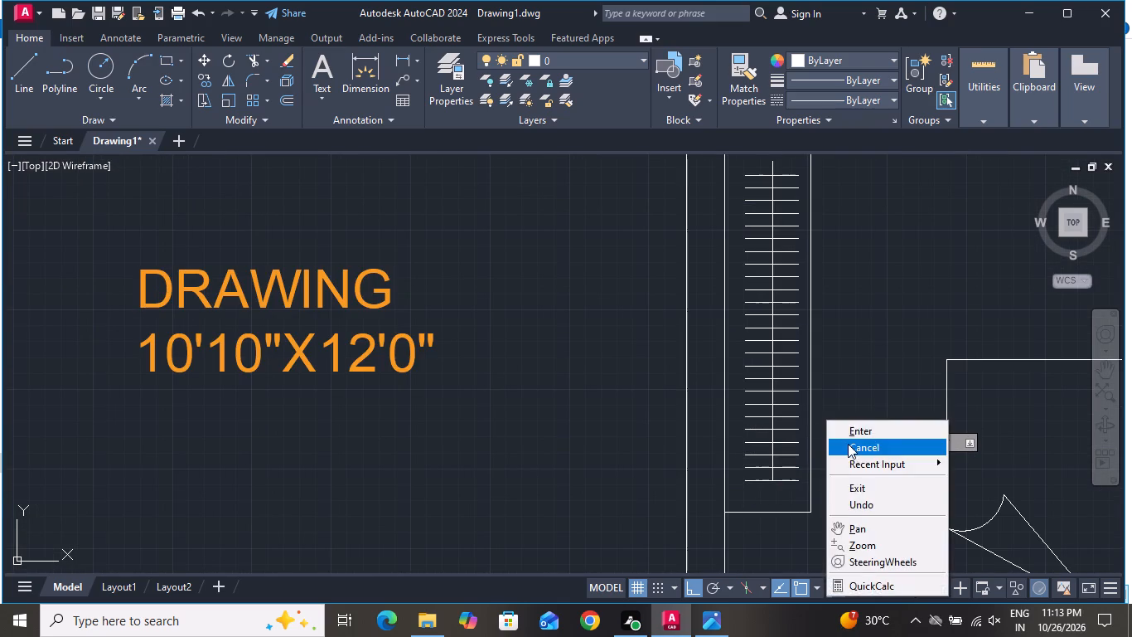
pyautogui.click(849, 444)
pyautogui.scroll(-3, 840, 451)
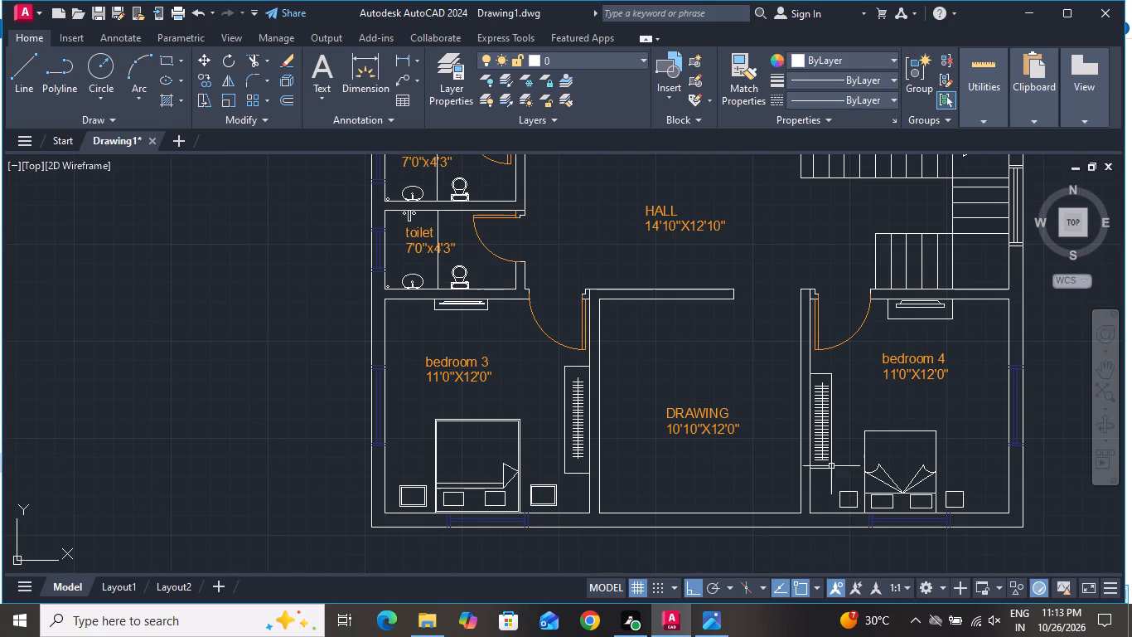
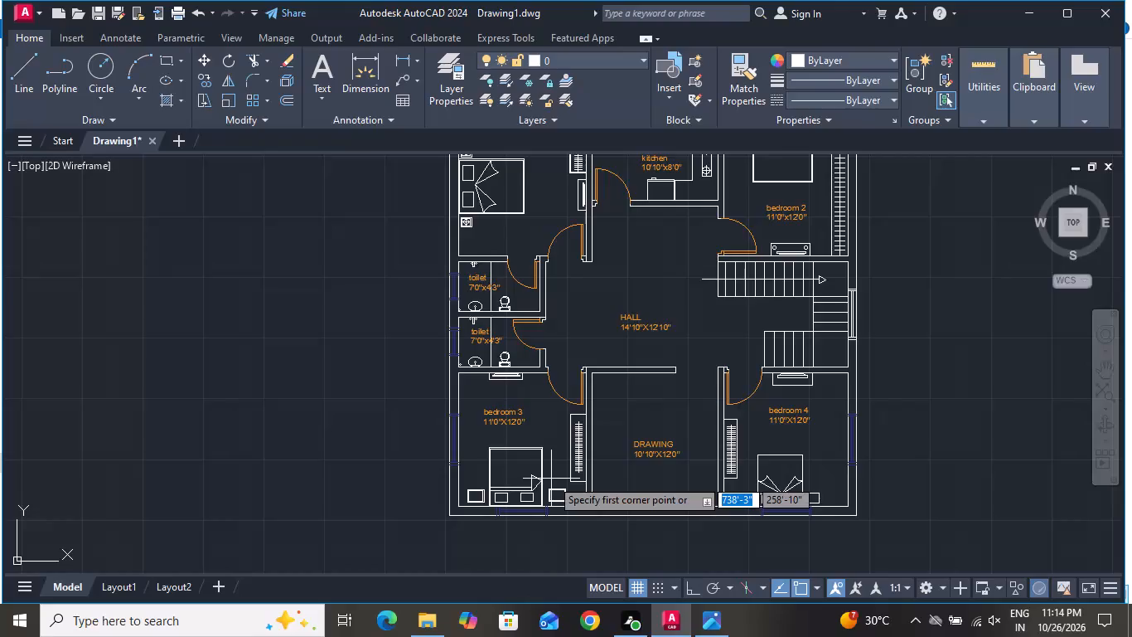
# Draw the sofa seat in the DRAWING room as a rounded rectangle, fillet radius 3", about 4'-7" by 1'-4", below its upper wall.
pyautogui.write('F 3')
pyautogui.press('space')
pyautogui.scroll(1, 629, 360)
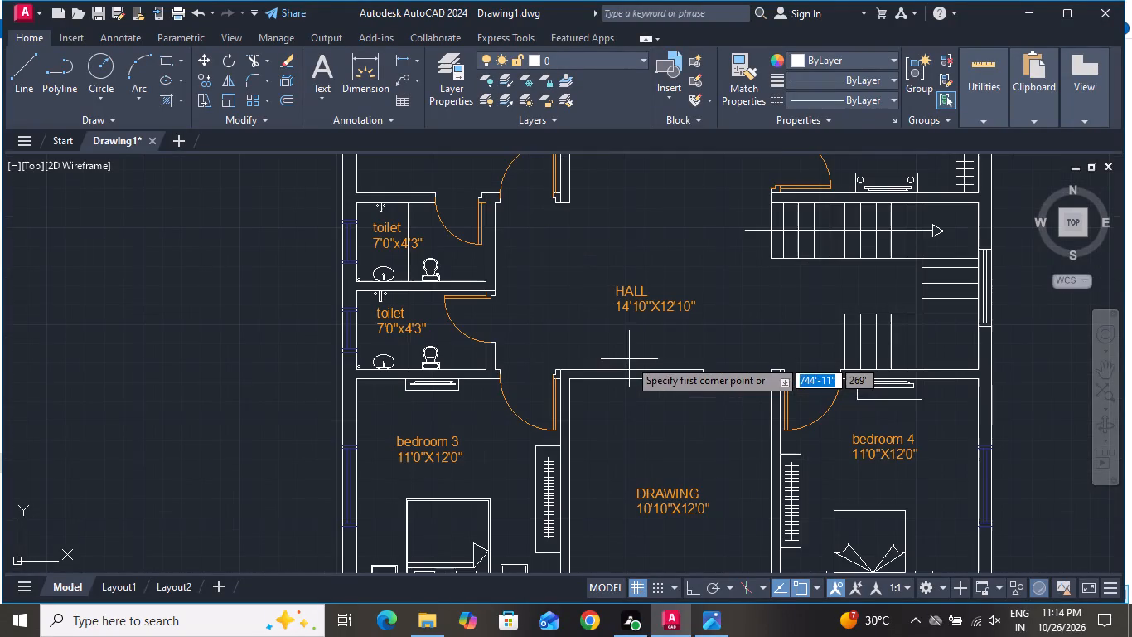
pyautogui.scroll(1, 622, 389)
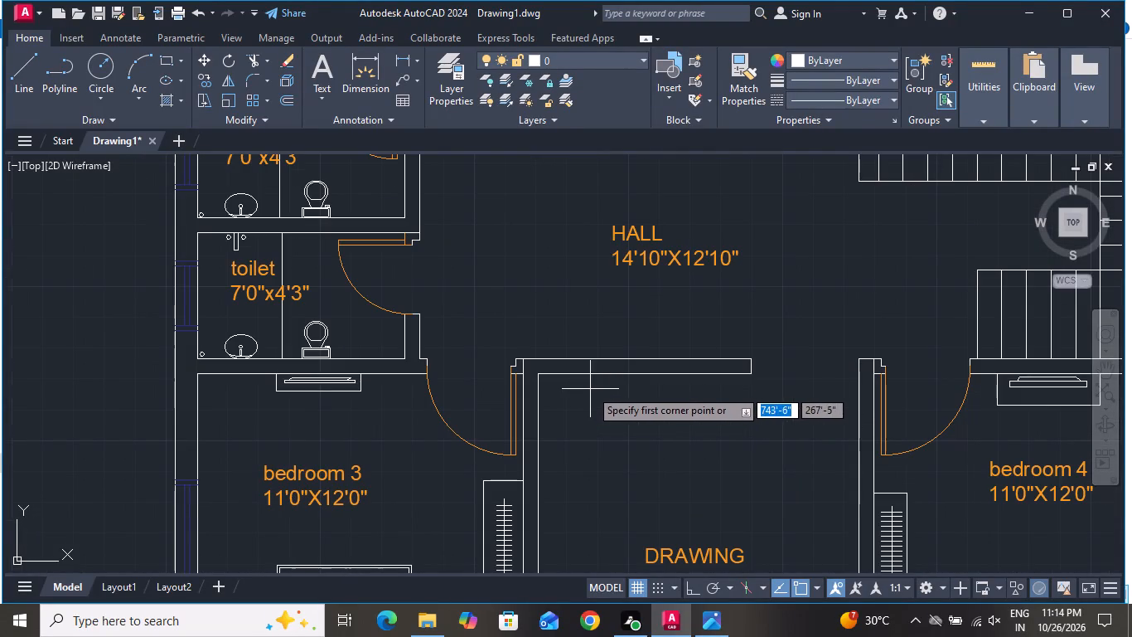
pyautogui.click(590, 389)
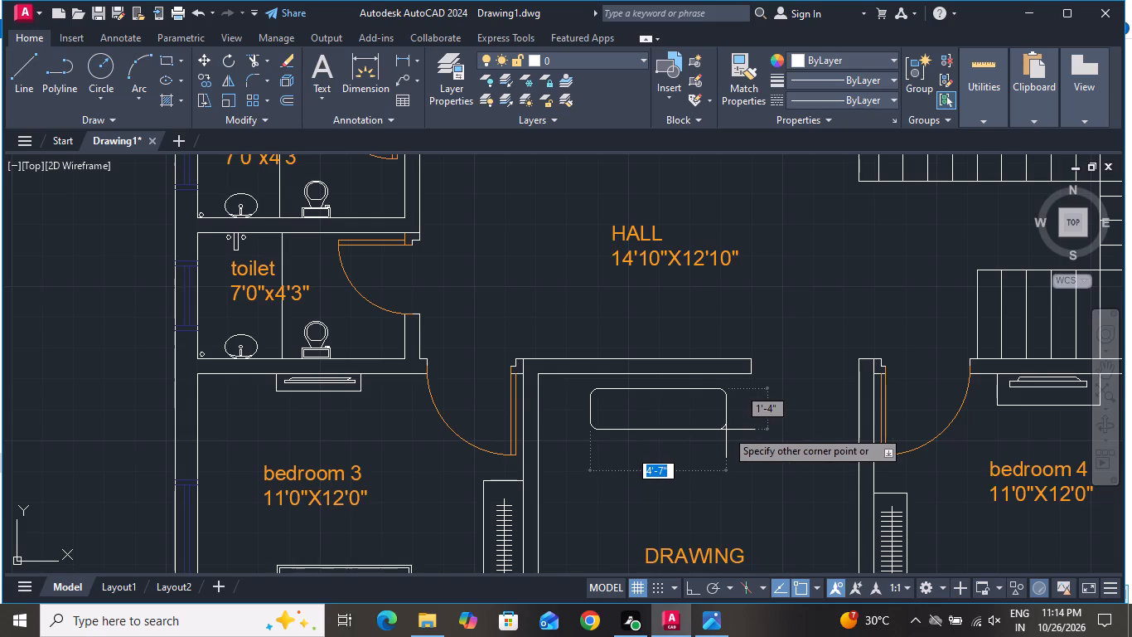
pyautogui.click(727, 430)
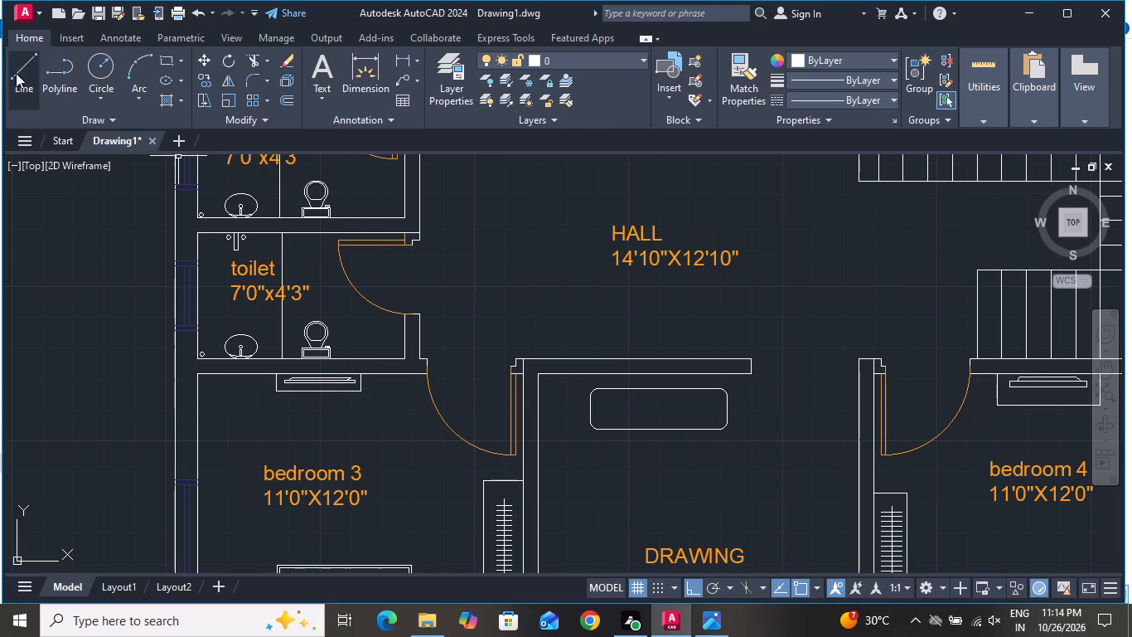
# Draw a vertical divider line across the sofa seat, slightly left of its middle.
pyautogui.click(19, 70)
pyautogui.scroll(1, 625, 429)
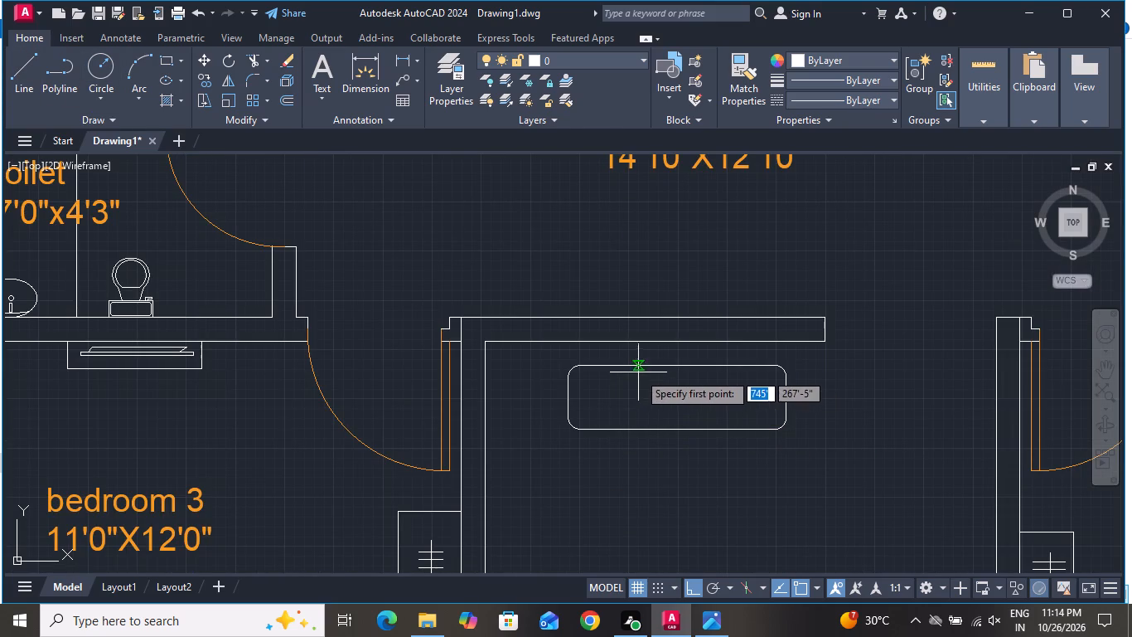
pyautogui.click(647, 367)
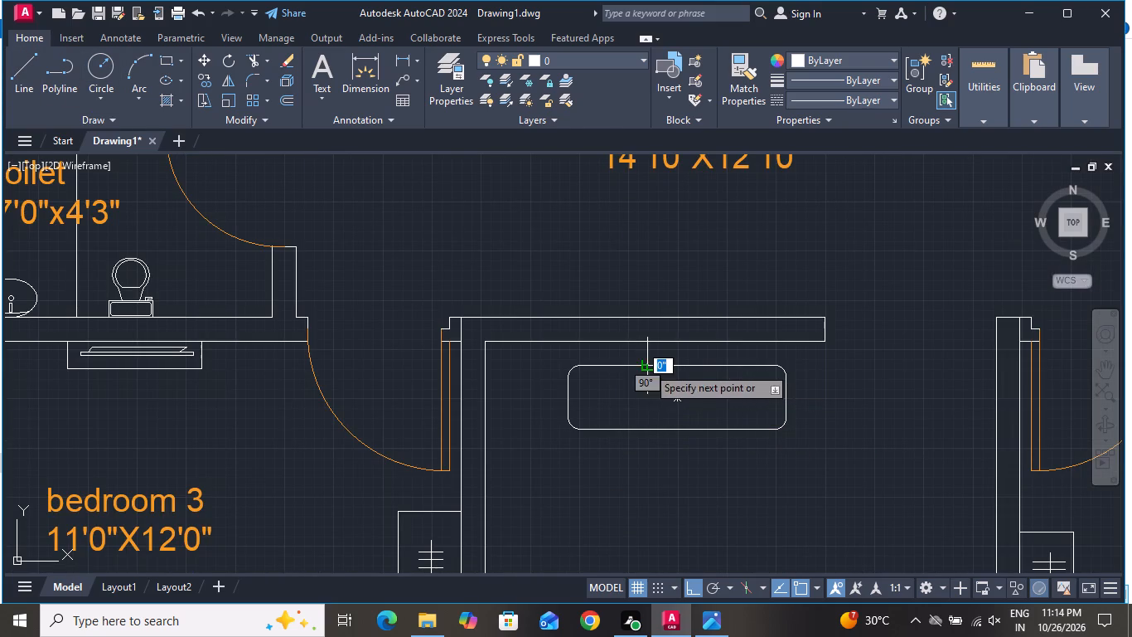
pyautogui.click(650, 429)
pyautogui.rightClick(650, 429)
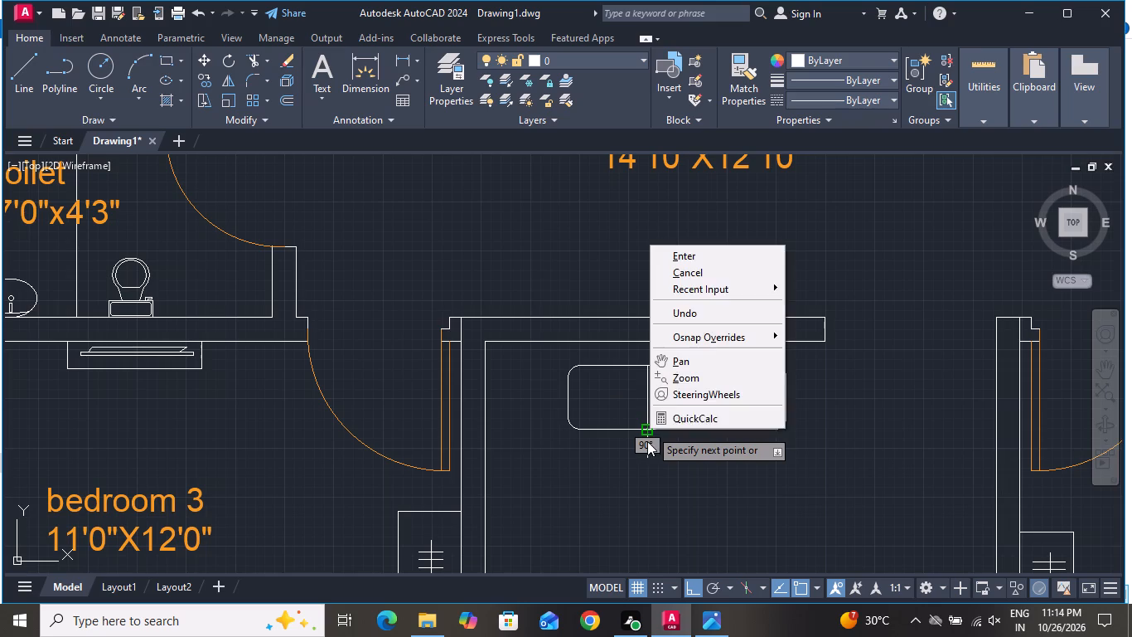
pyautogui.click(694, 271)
# Draw a vertical divider line across the sofa seat to mark off its right-hand cushion.
pyautogui.click(28, 70)
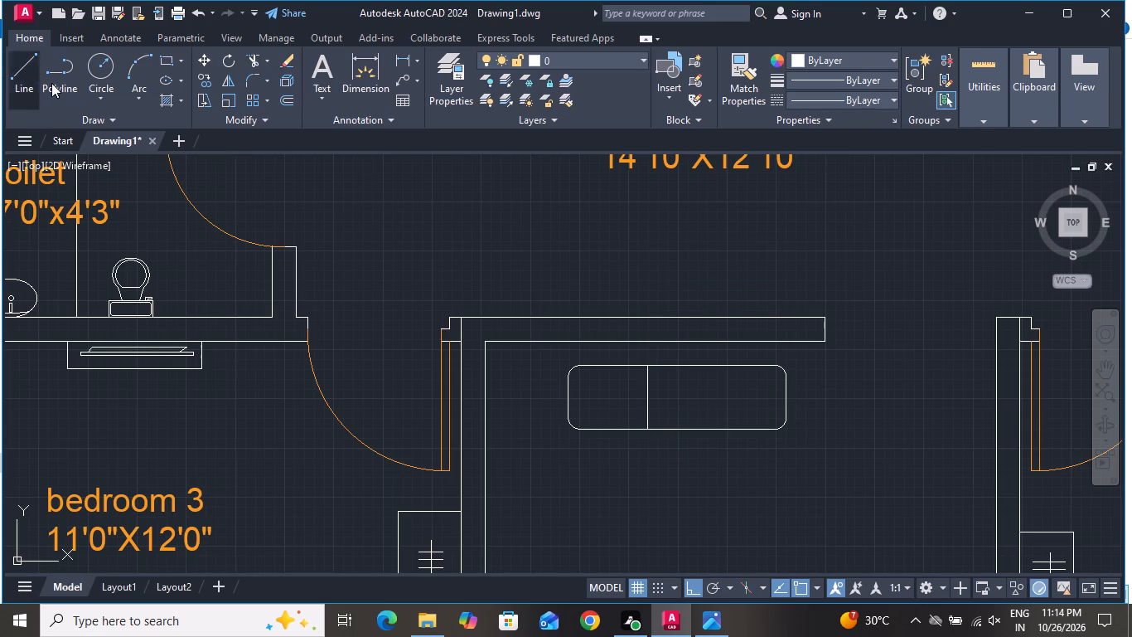
pyautogui.click(713, 365)
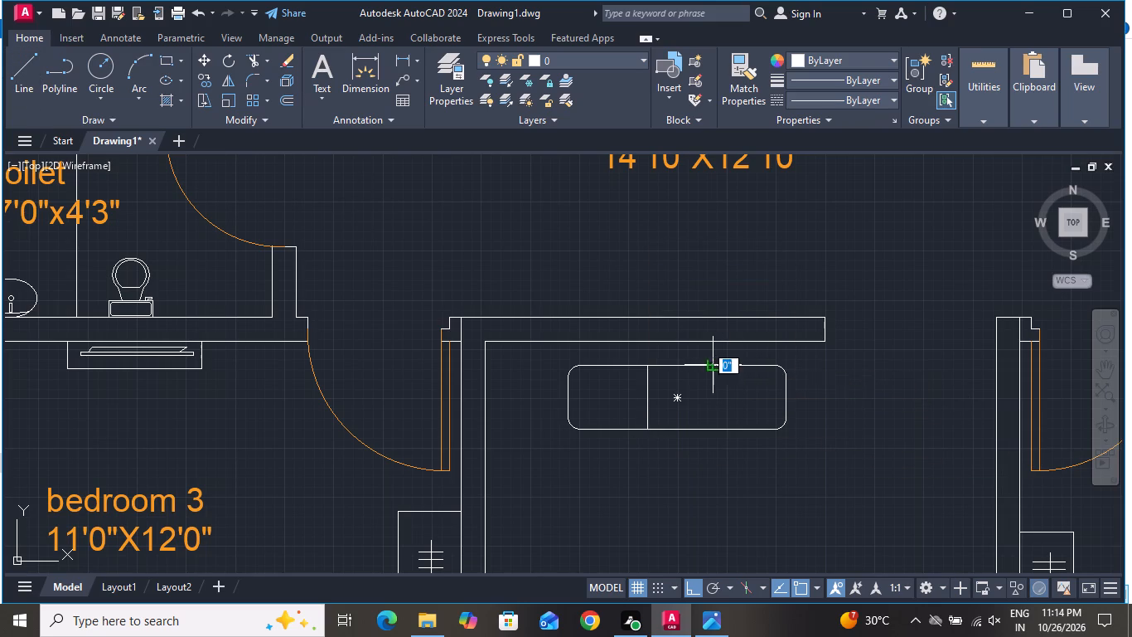
pyautogui.click(710, 432)
pyautogui.rightClick(710, 432)
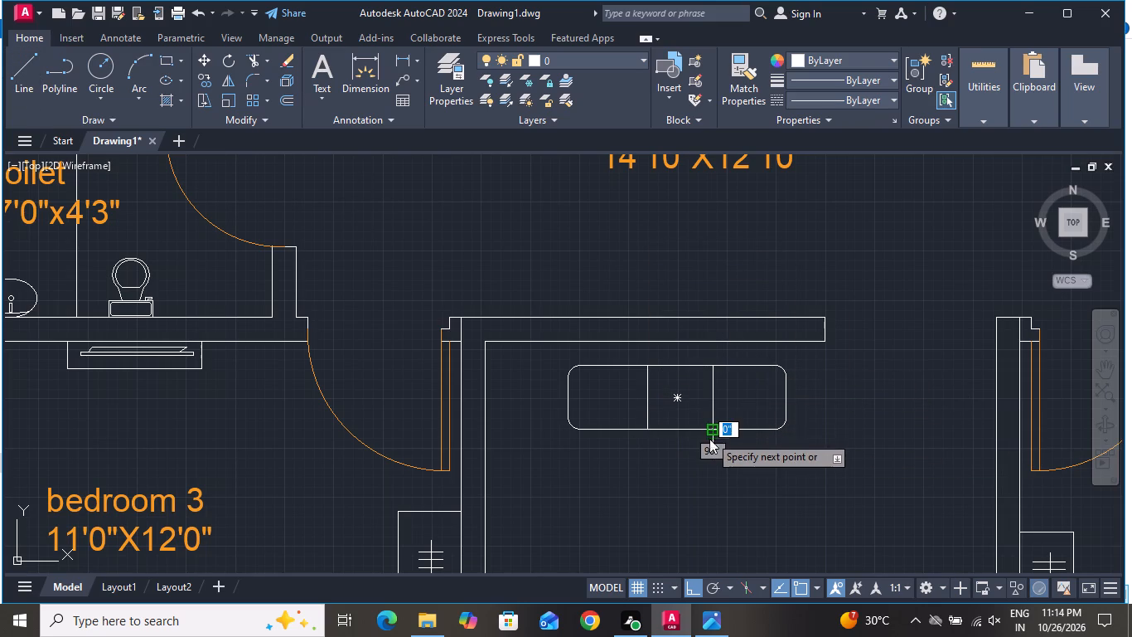
pyautogui.click(715, 284)
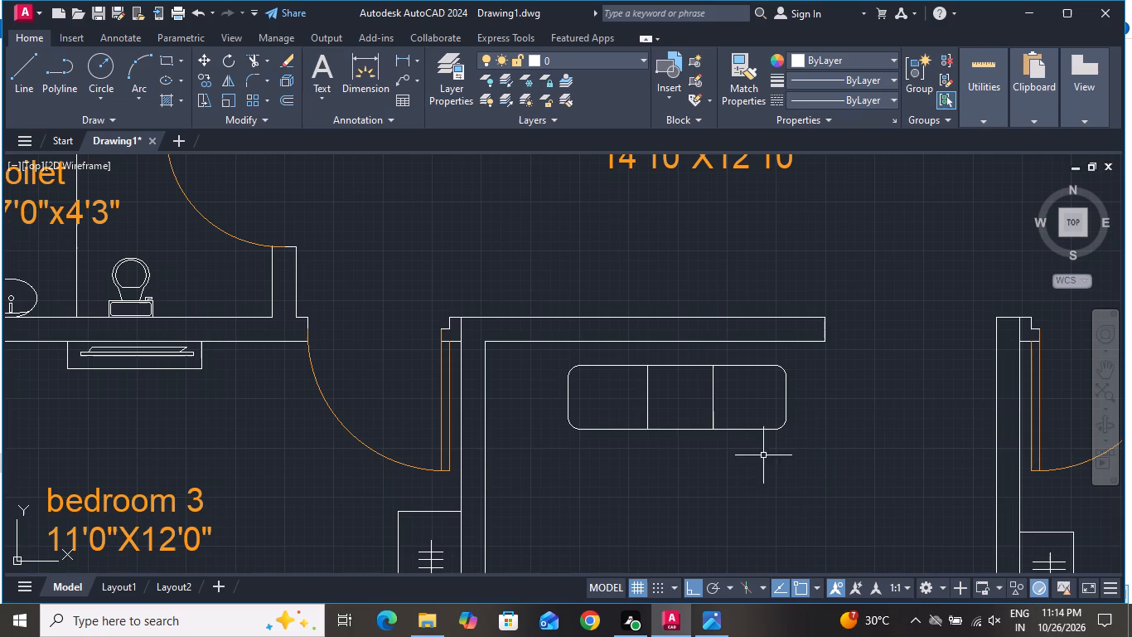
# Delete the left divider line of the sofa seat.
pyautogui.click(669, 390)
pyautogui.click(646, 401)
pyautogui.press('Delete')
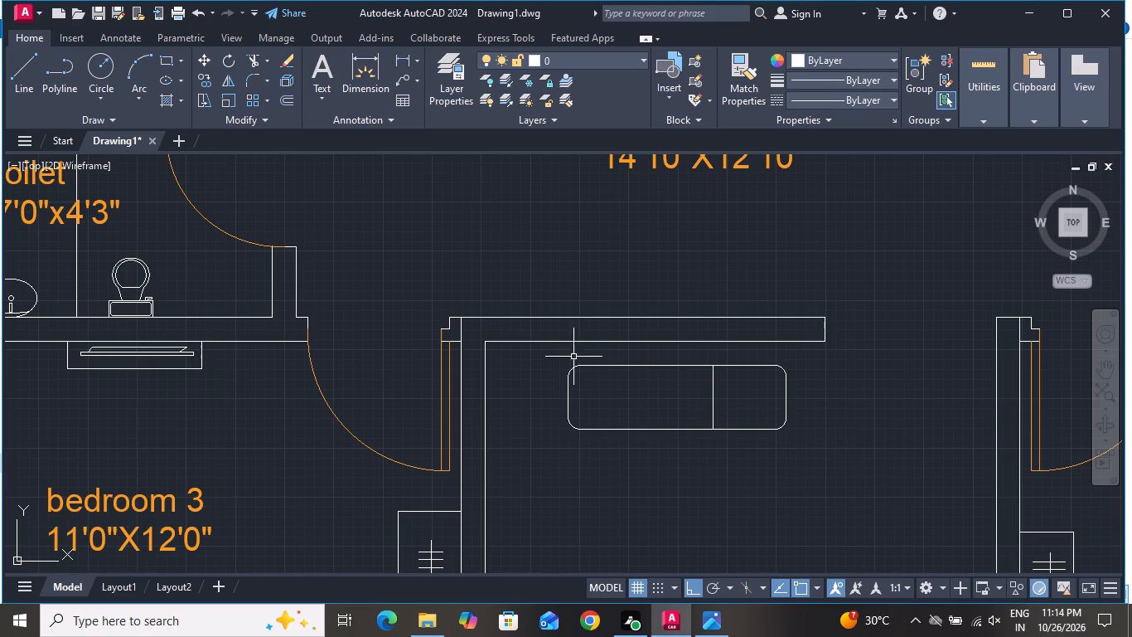
# Draw a divider line about 1'-4" long across the sofa seat to mark off its left-hand cushion.
pyautogui.click(21, 73)
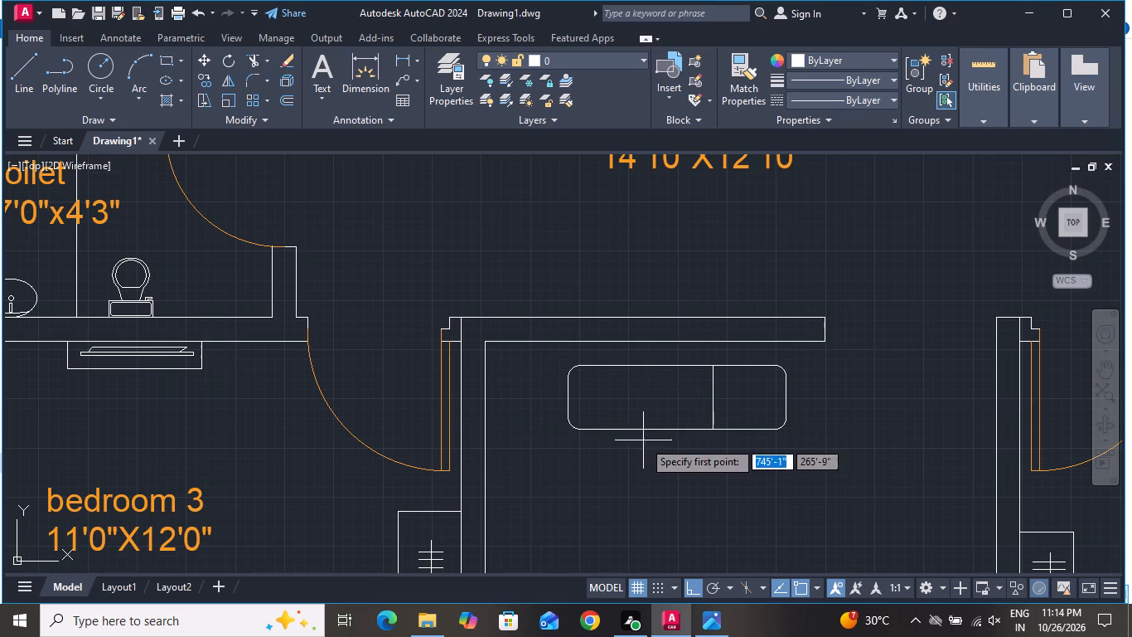
pyautogui.scroll(2, 664, 420)
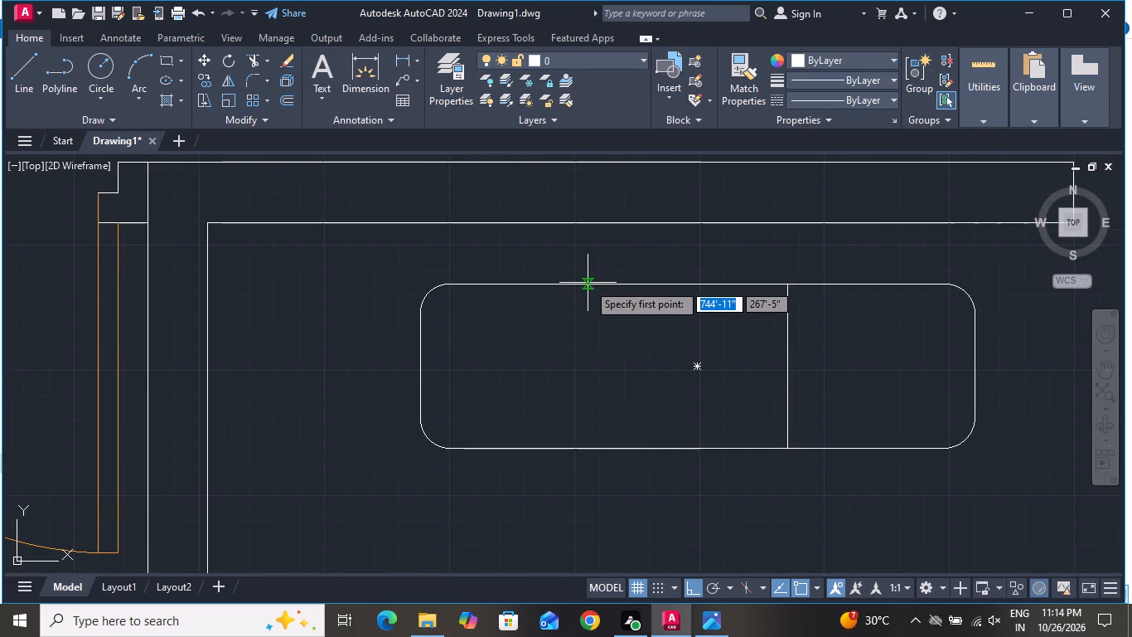
pyautogui.click(588, 283)
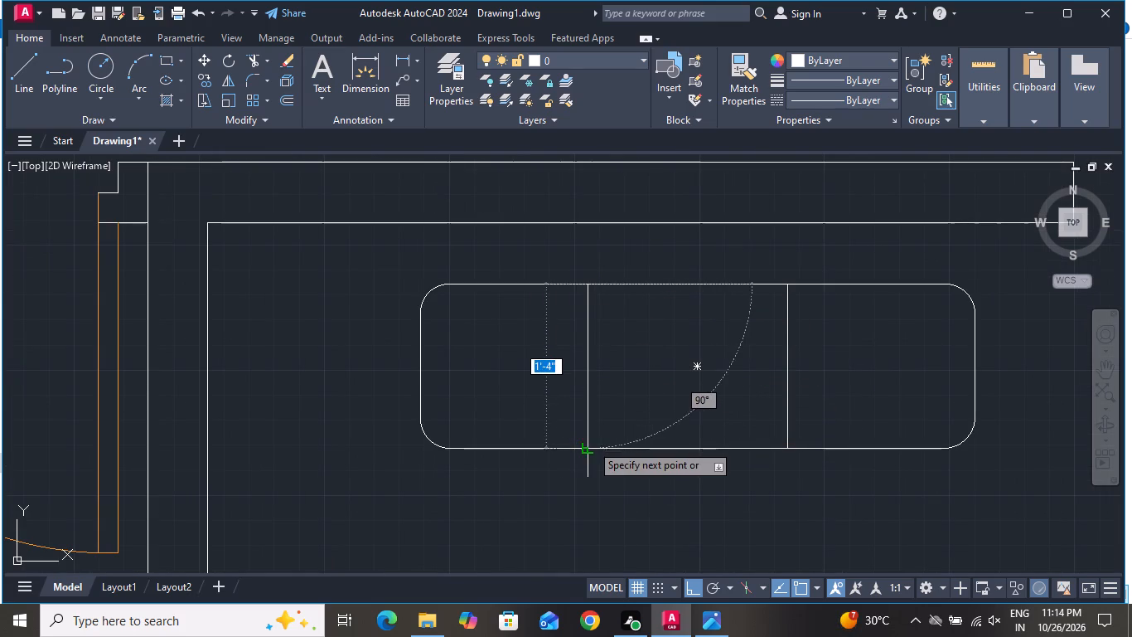
pyautogui.click(591, 444)
pyautogui.rightClick(591, 444)
pyautogui.click(638, 283)
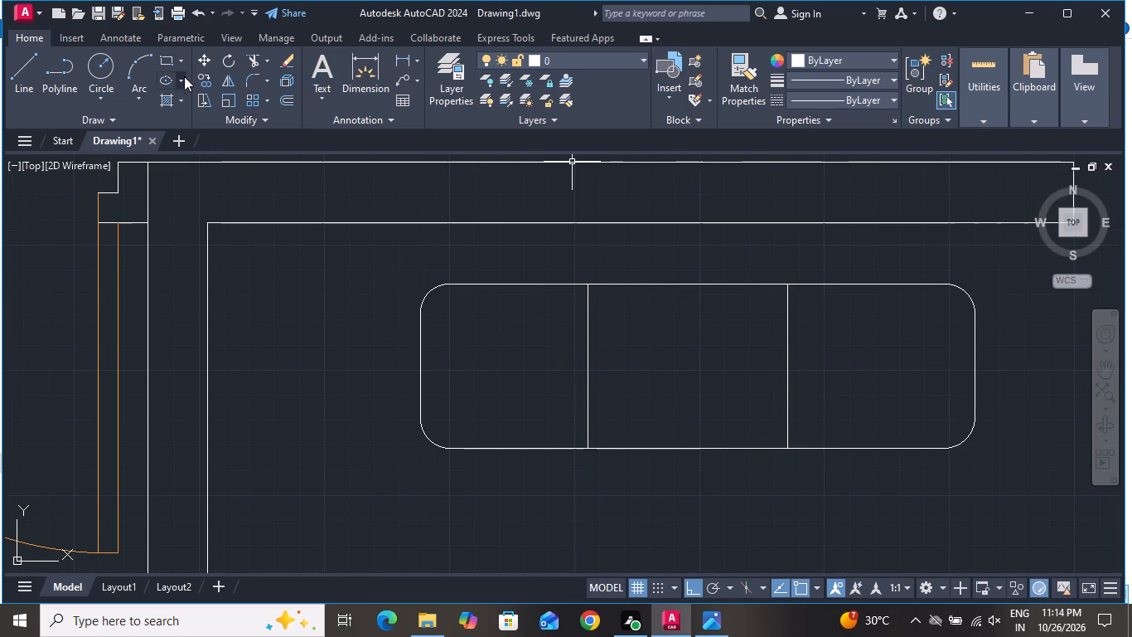
# Draw a narrow armrest rectangle about 1'-1" long overlapping the sofa seat's left end, starting on its upper rounded corner.
pyautogui.click(168, 59)
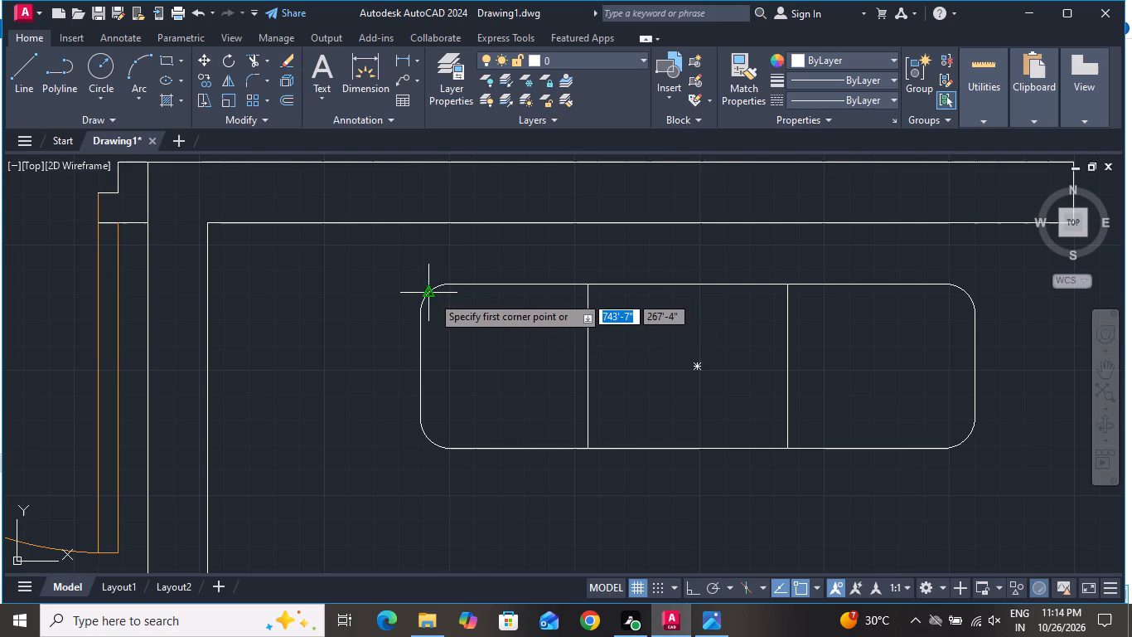
pyautogui.click(433, 295)
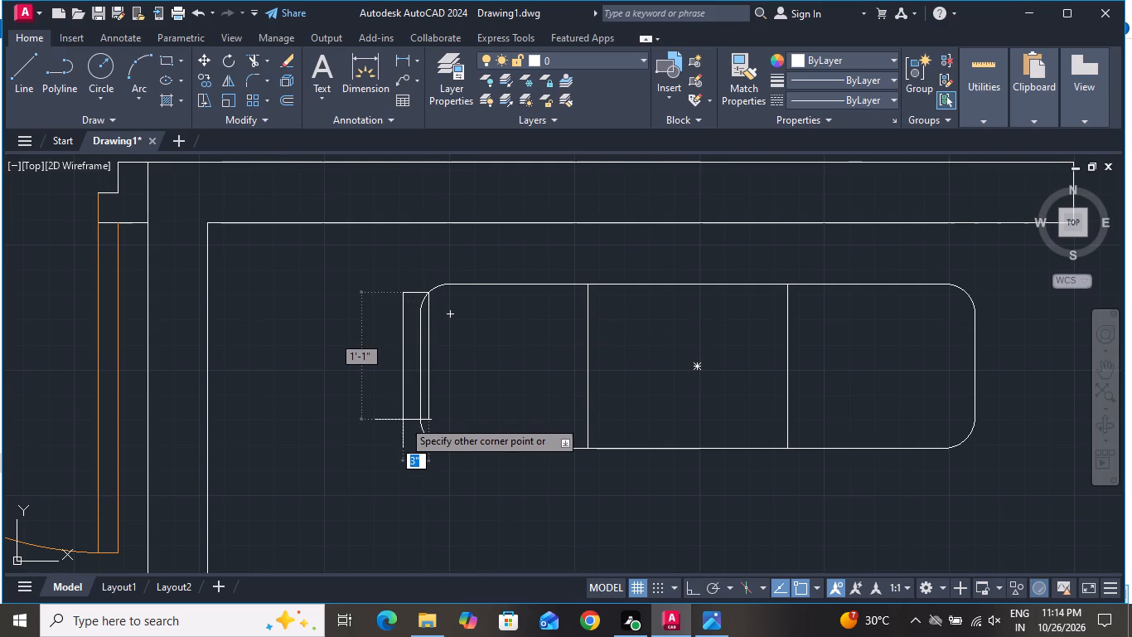
pyautogui.click(407, 420)
# Copy the armrest rectangle about 4'-7" horizontally to the sofa seat's right end.
pyautogui.click(407, 389)
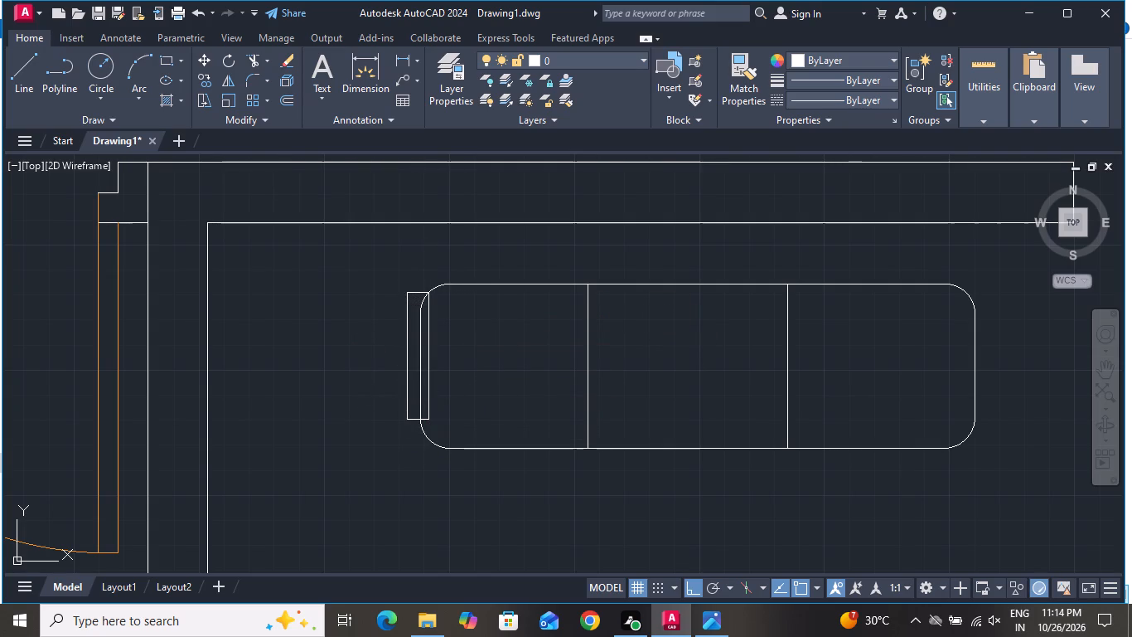
pyautogui.click(209, 89)
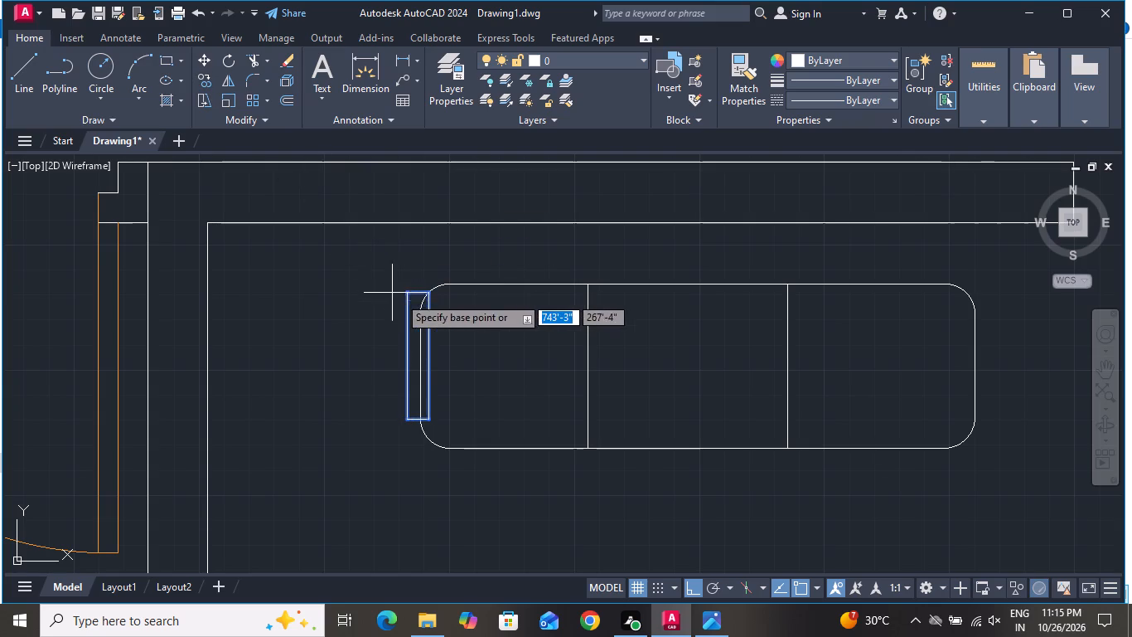
pyautogui.click(404, 291)
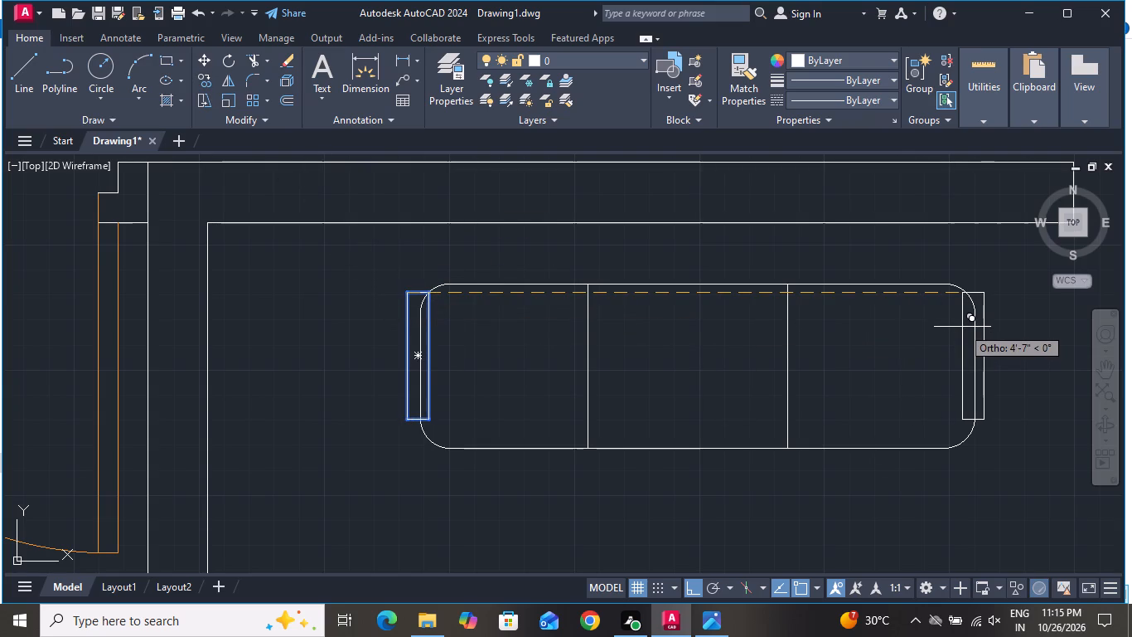
pyautogui.click(962, 327)
pyautogui.rightClick(886, 338)
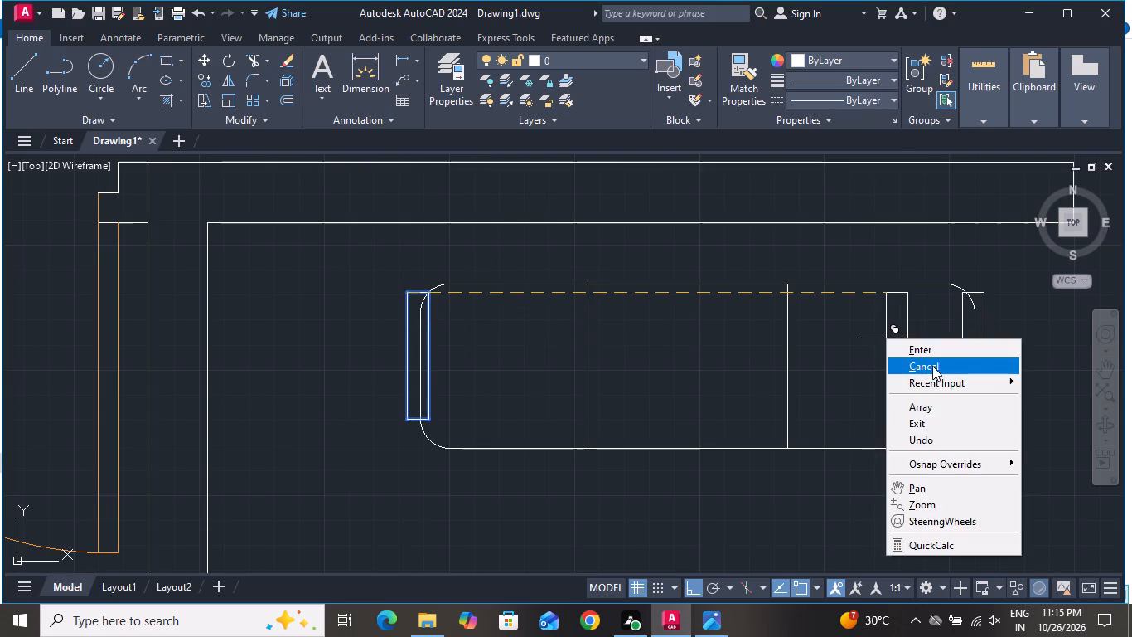
pyautogui.click(932, 366)
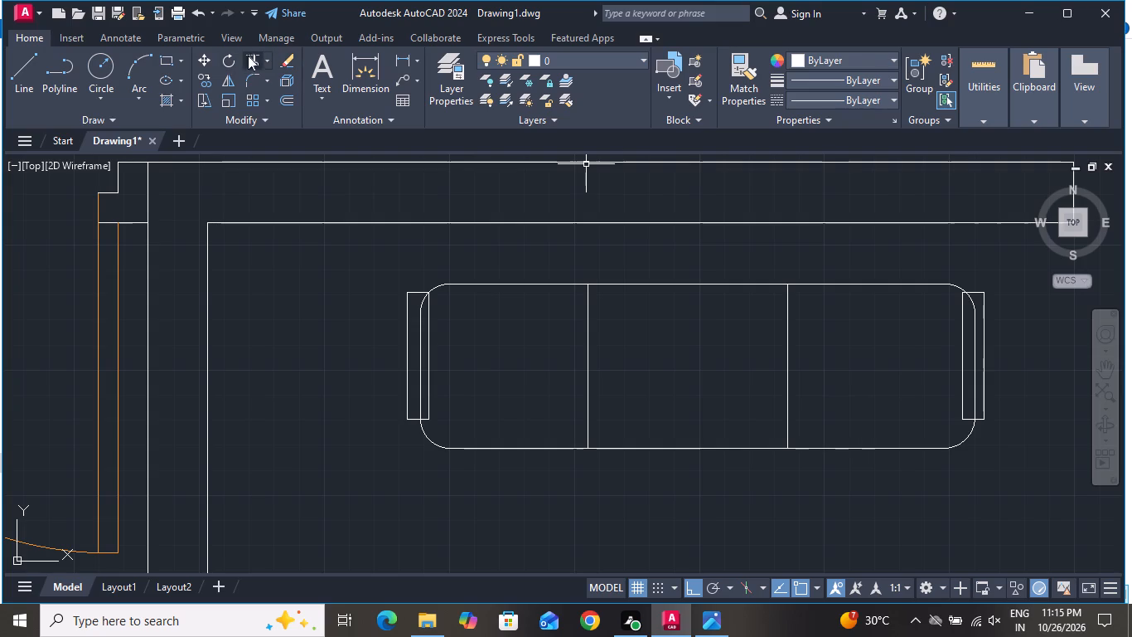
# Trim away the seat outline inside the right armrest, including the leftover stub at its lower edge.
pyautogui.click(254, 56)
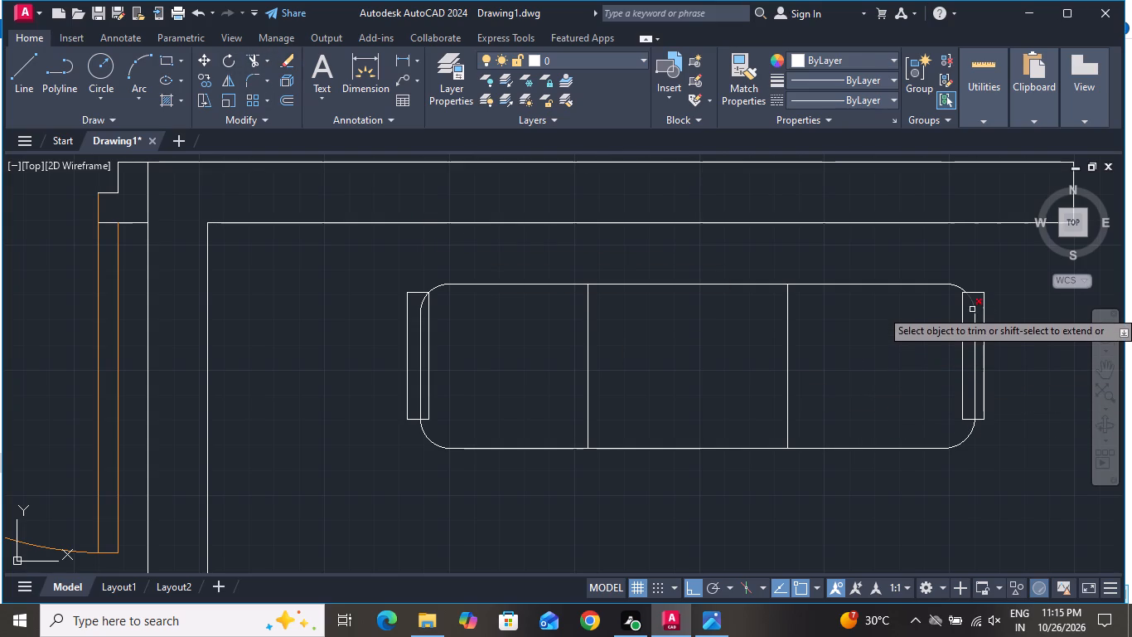
pyautogui.click(972, 309)
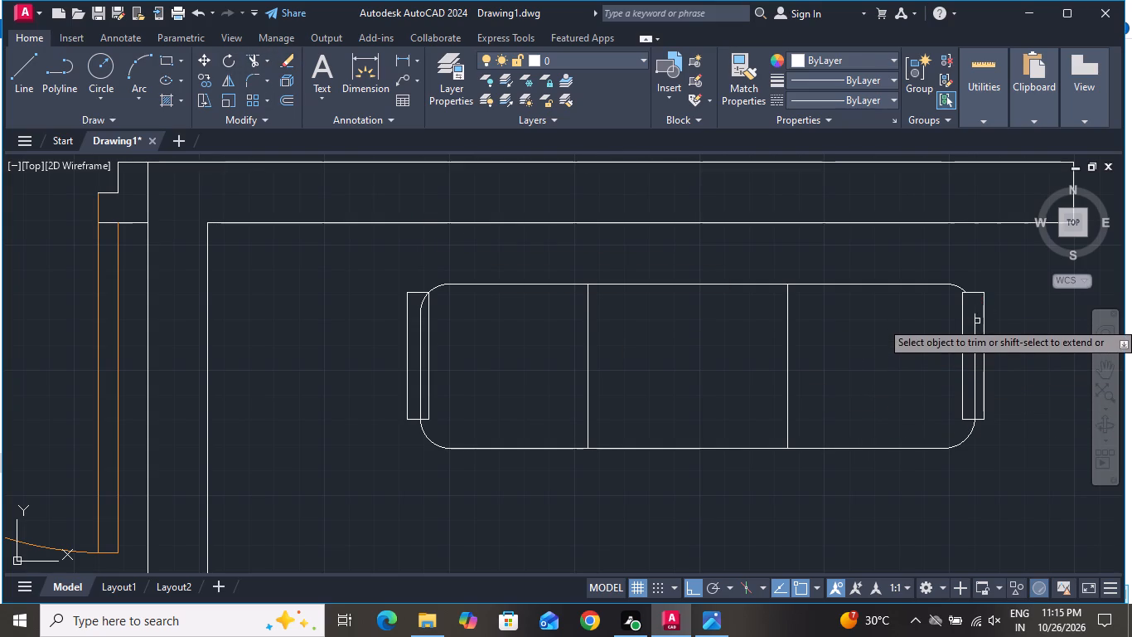
pyautogui.click(977, 321)
pyautogui.click(966, 347)
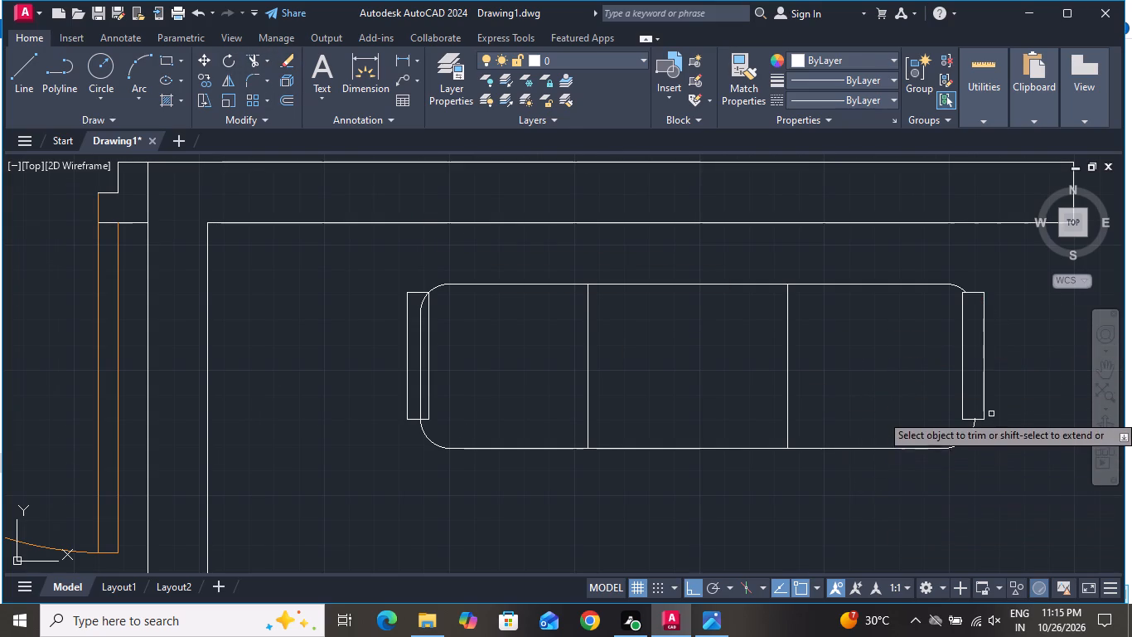
pyautogui.scroll(5, 968, 414)
pyautogui.click(983, 440)
pyautogui.click(971, 443)
# Trim the seat outline and its leftover stub out of the left armrest and finish the Trim command.
pyautogui.scroll(-4, 1002, 416)
pyautogui.scroll(2, 109, 250)
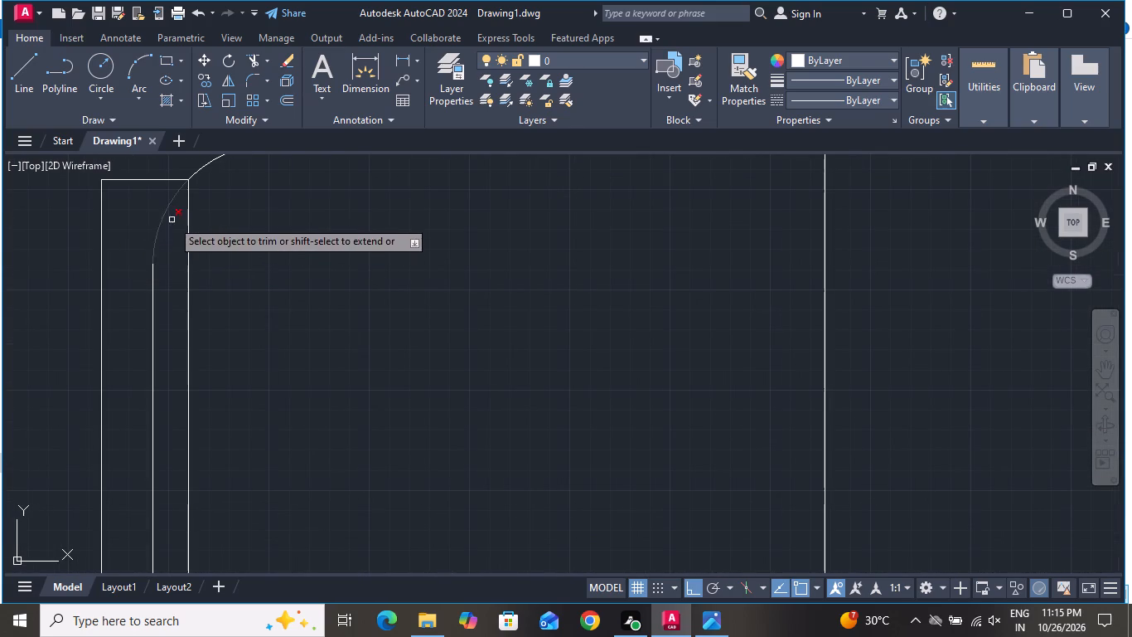
pyautogui.click(172, 220)
pyautogui.click(157, 210)
pyautogui.click(123, 264)
pyautogui.click(164, 310)
pyautogui.scroll(-3, 152, 182)
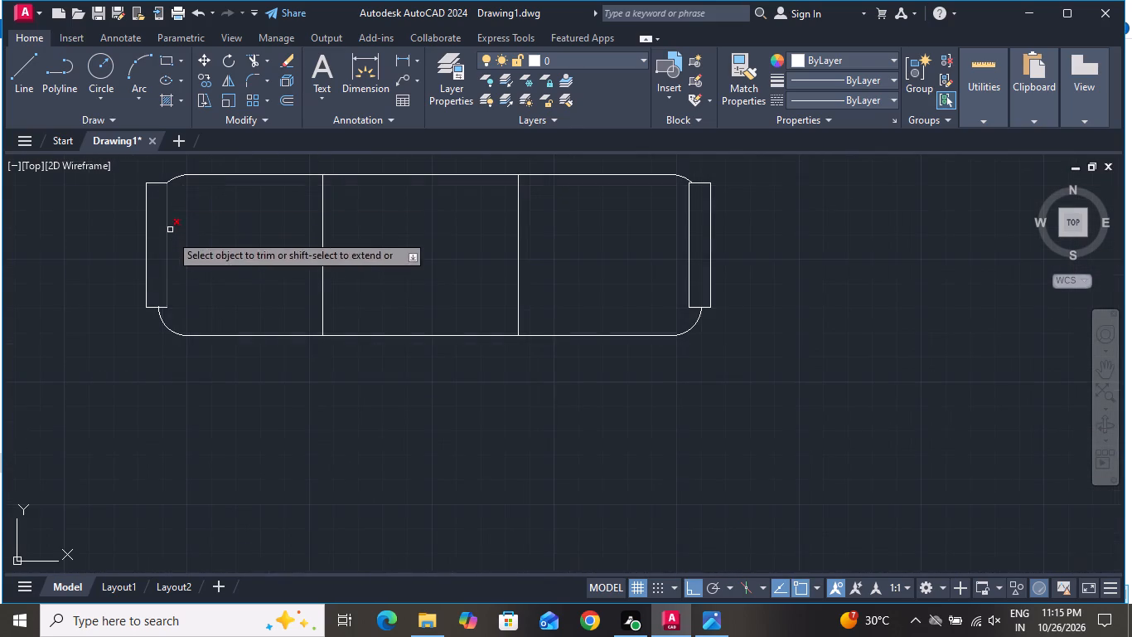
pyautogui.scroll(7, 157, 319)
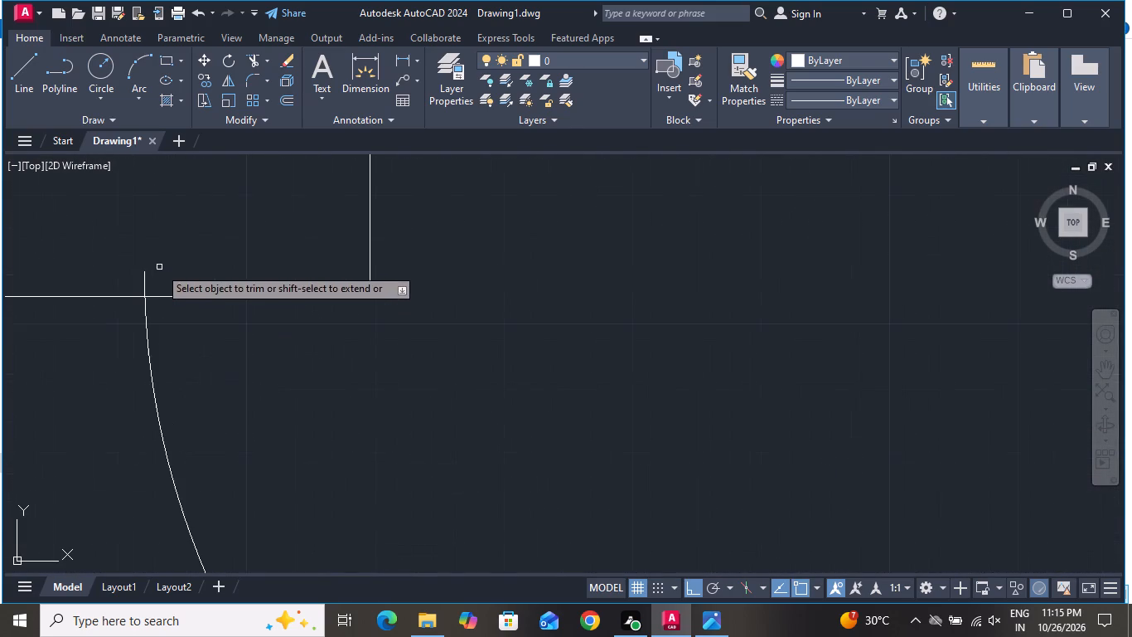
pyautogui.click(160, 285)
pyautogui.click(143, 284)
pyautogui.scroll(-5, 271, 416)
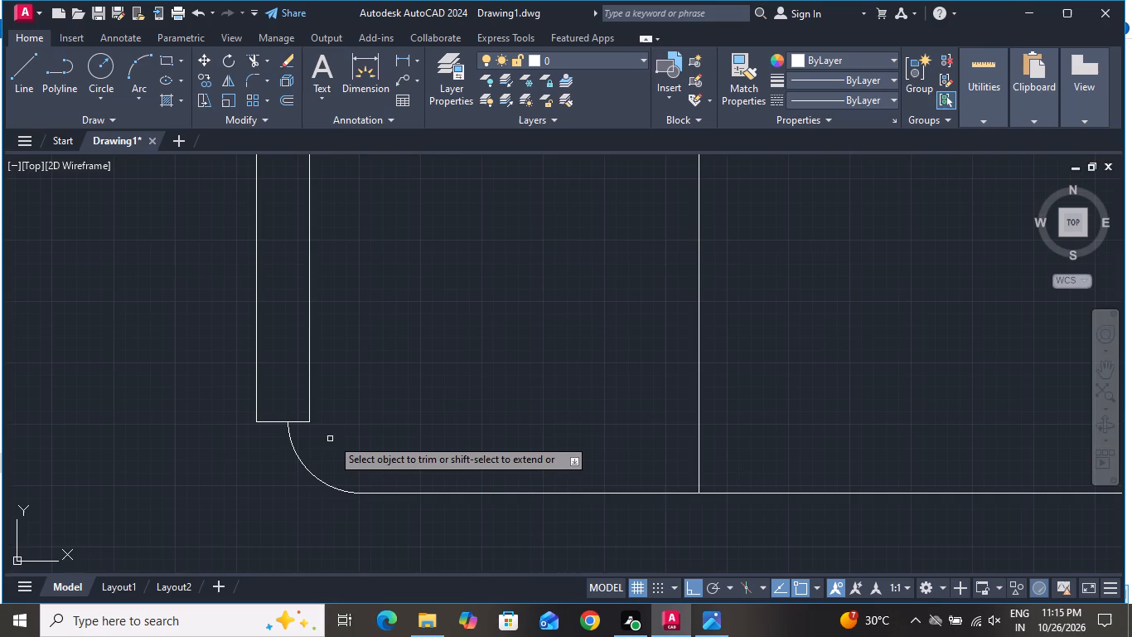
pyautogui.scroll(-2, 349, 424)
pyautogui.rightClick(373, 394)
pyautogui.click(433, 195)
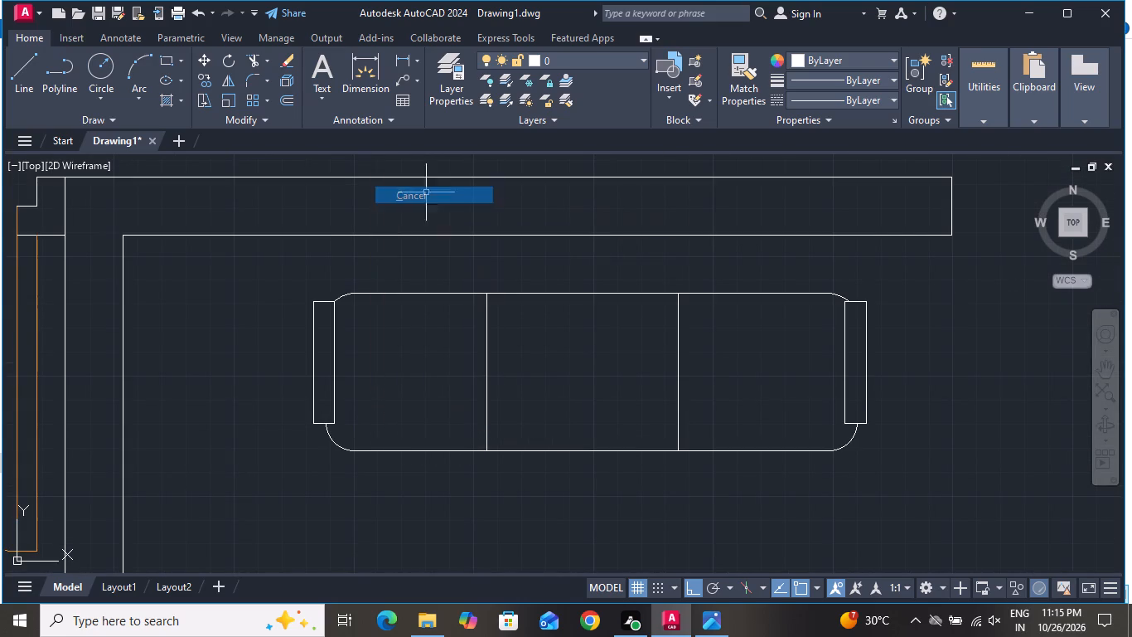
# Draw a backrest rectangle about 4'-10" by 2" along the sofa's upper edge, spanning both armrests' outer corners.
pyautogui.click(160, 59)
pyautogui.scroll(-2, 312, 349)
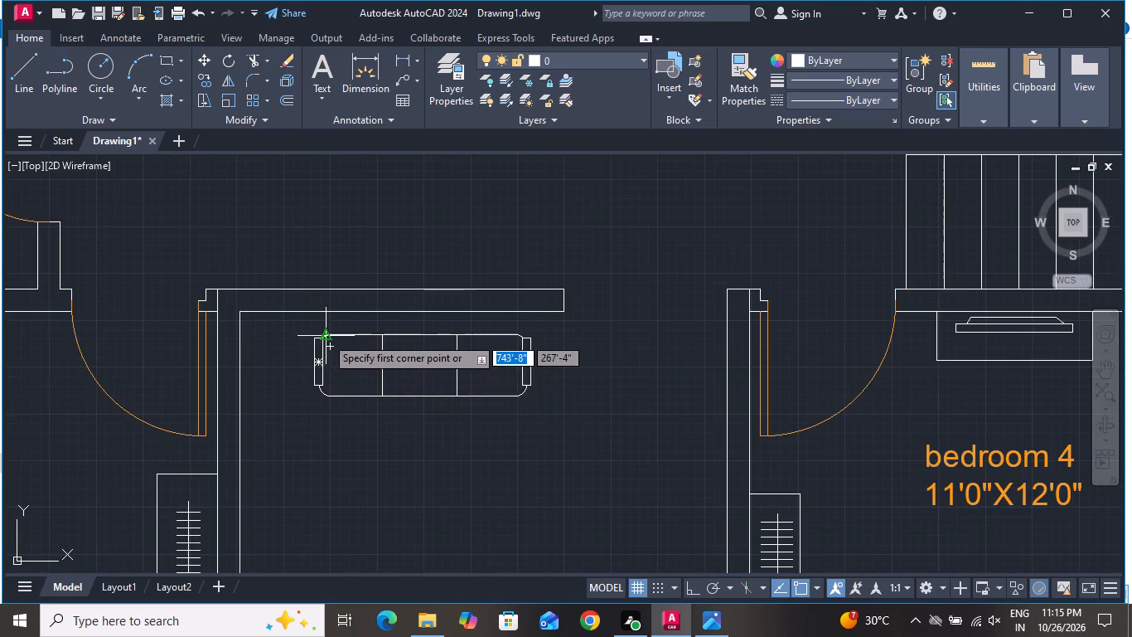
pyautogui.scroll(3, 326, 337)
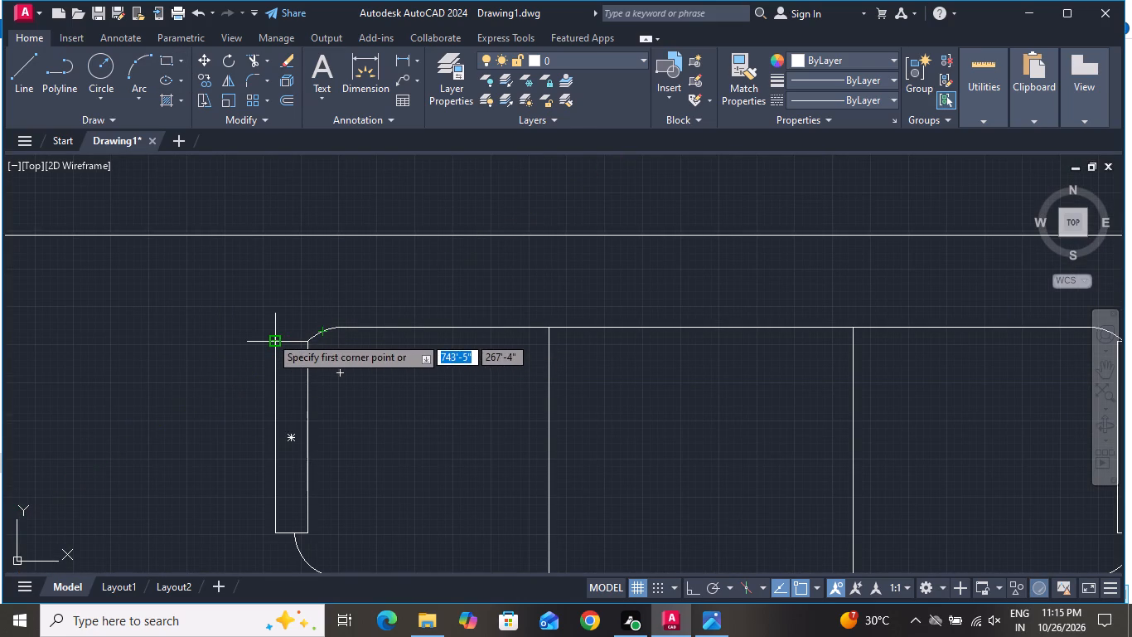
pyautogui.click(270, 336)
pyautogui.scroll(-3, 916, 360)
pyautogui.scroll(4, 976, 347)
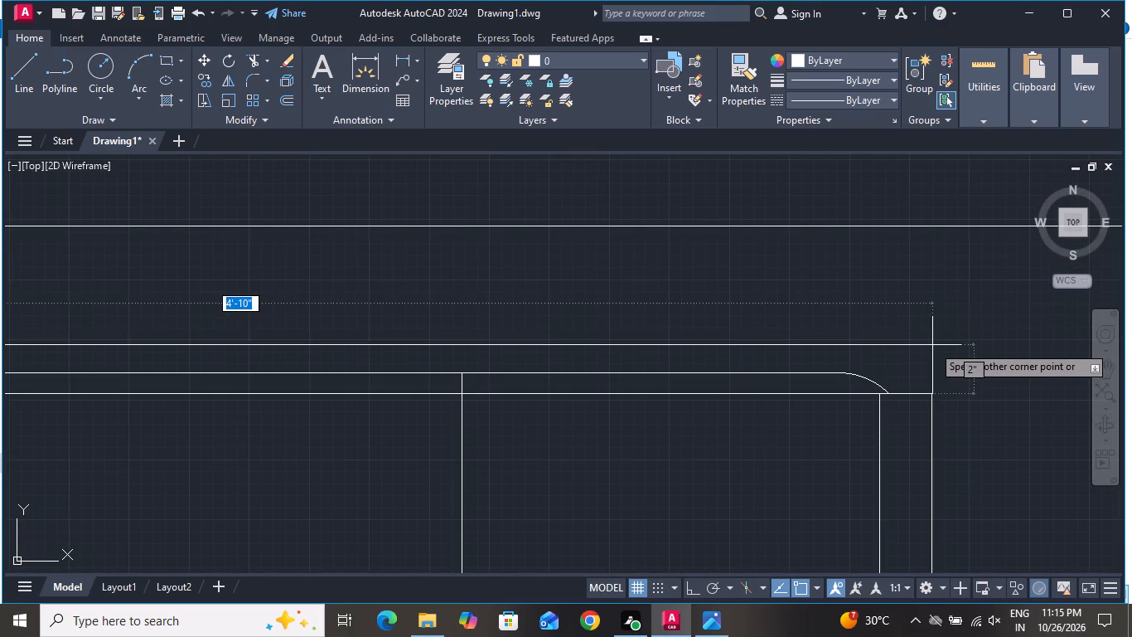
pyautogui.click(932, 346)
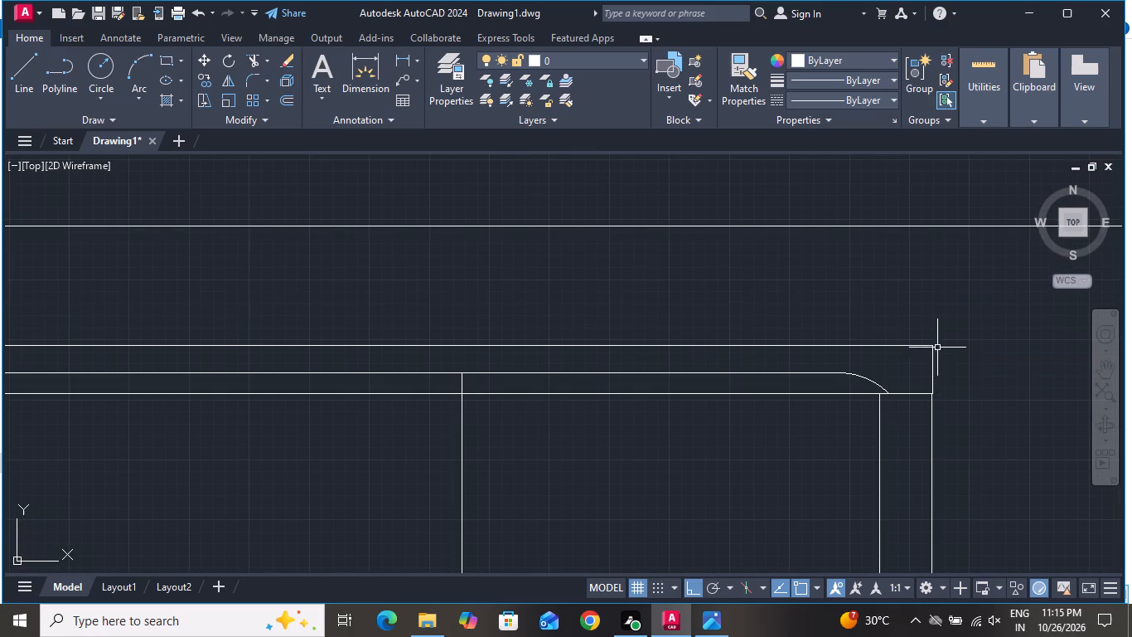
# Trim the seat's upper edge, left rounded corner and left divider stub out of the sofa's backrest.
pyautogui.scroll(-2, 960, 354)
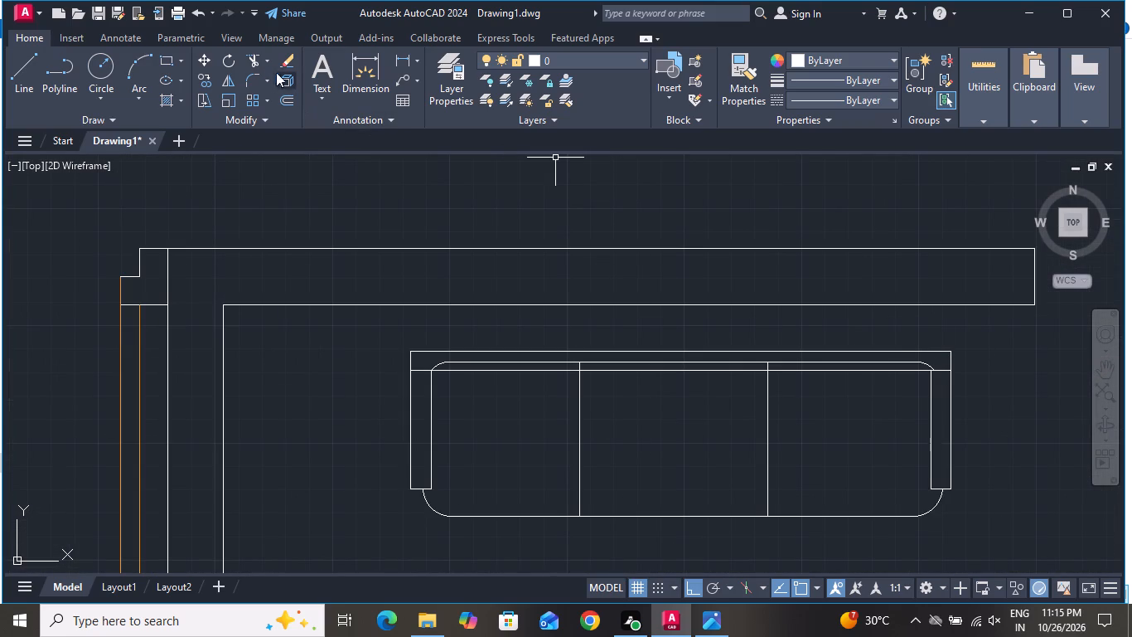
pyautogui.click(259, 63)
pyautogui.scroll(2, 470, 355)
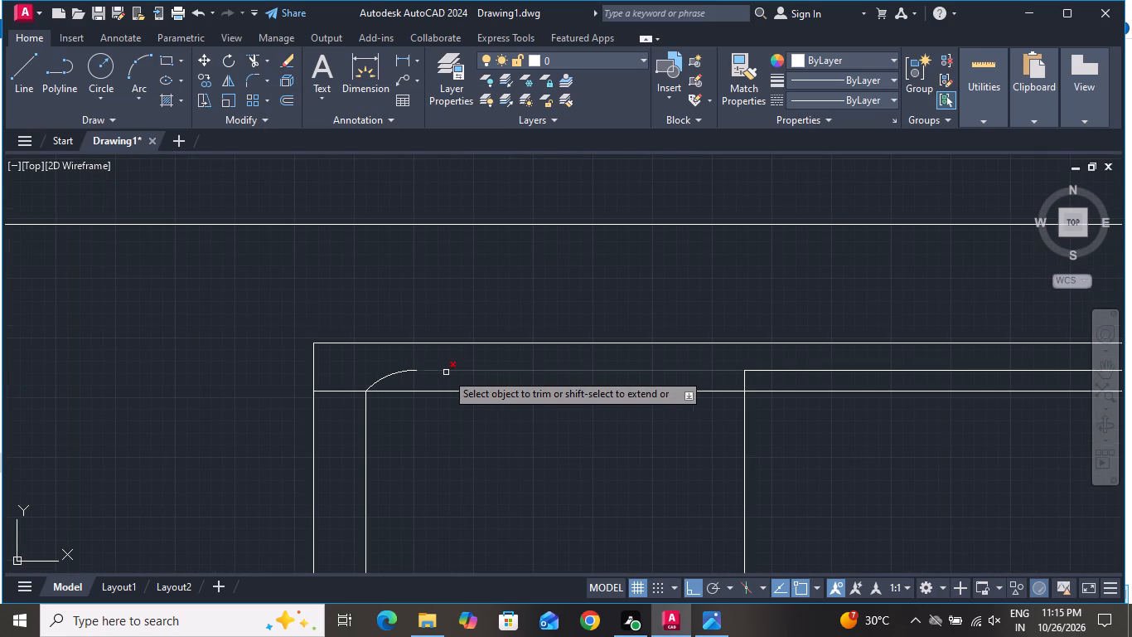
pyautogui.click(446, 372)
pyautogui.click(407, 369)
pyautogui.click(729, 378)
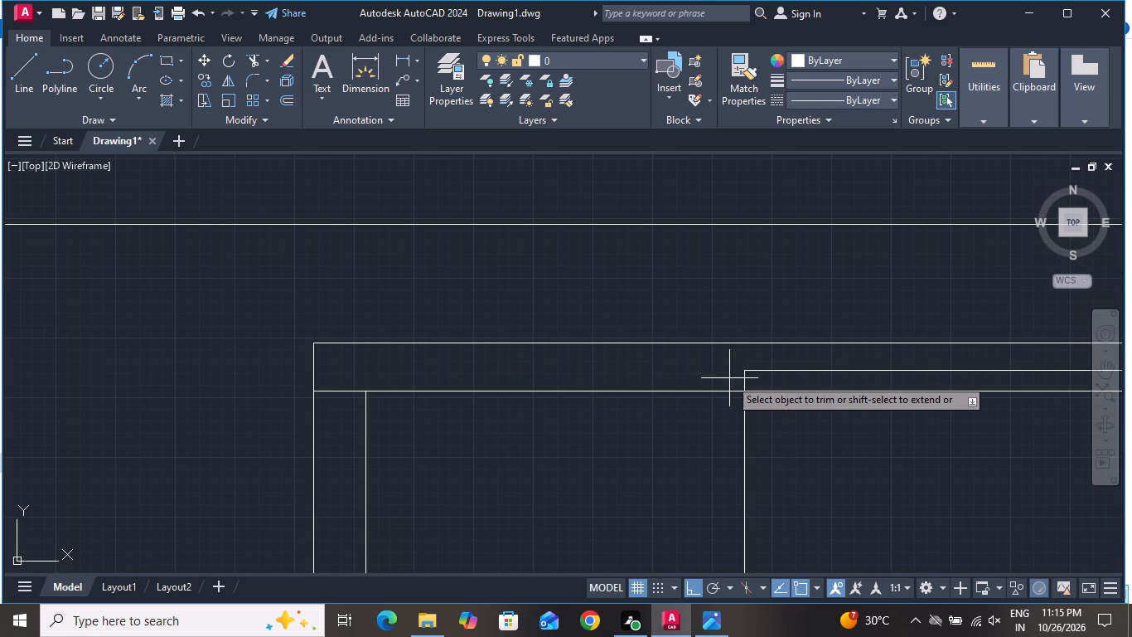
pyautogui.click(749, 377)
pyautogui.click(753, 372)
# Trim the right rounded corner and right divider stub out of the sofa's backrest and finish the Trim command.
pyautogui.scroll(-3, 624, 377)
pyautogui.scroll(2, 869, 382)
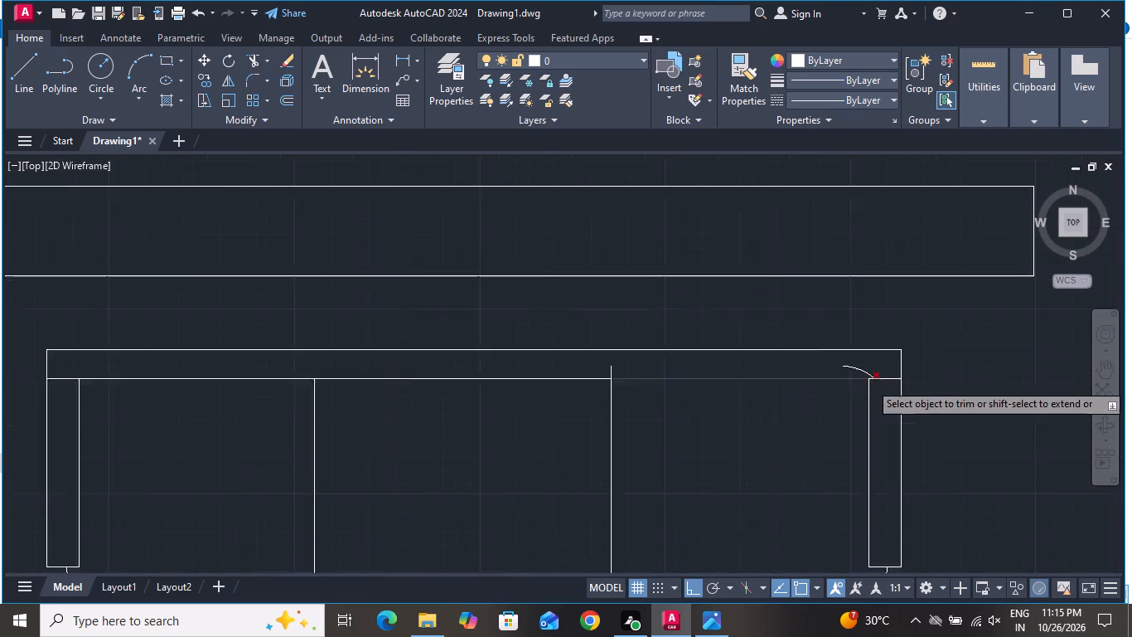
pyautogui.scroll(1, 869, 382)
pyautogui.click(861, 360)
pyautogui.click(849, 363)
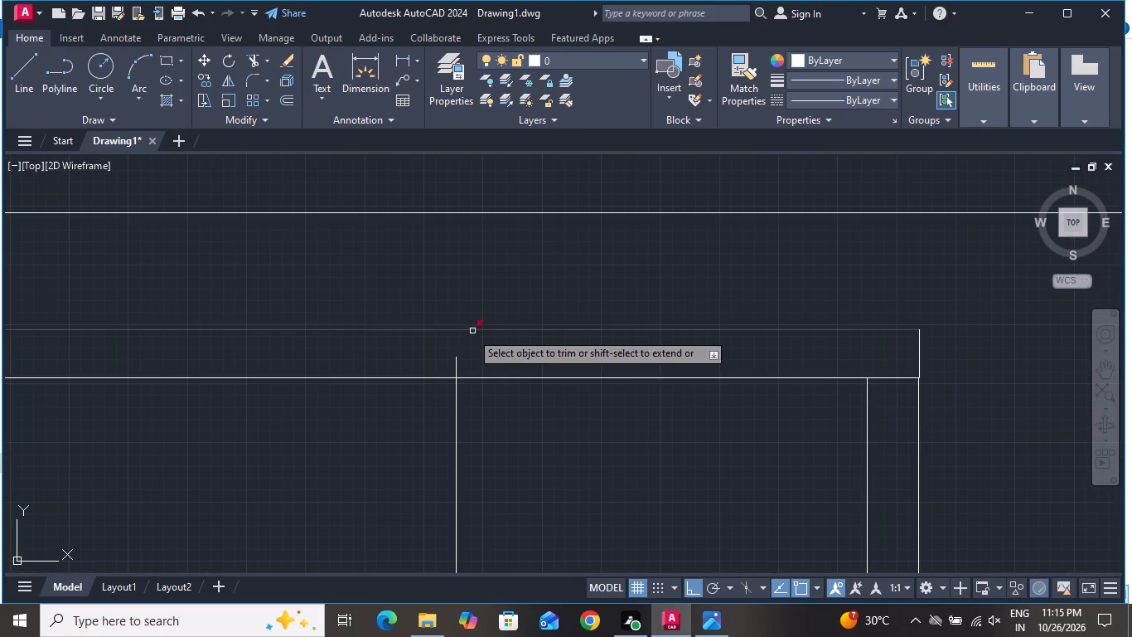
pyautogui.click(456, 363)
pyautogui.scroll(-4, 661, 395)
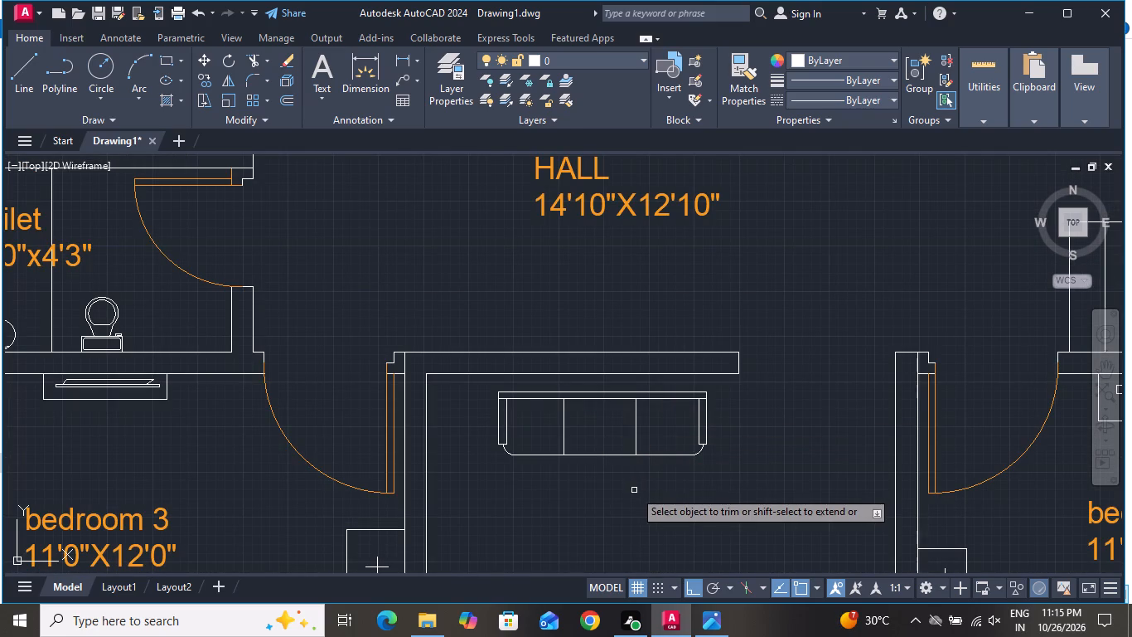
pyautogui.rightClick(636, 490)
pyautogui.click(672, 292)
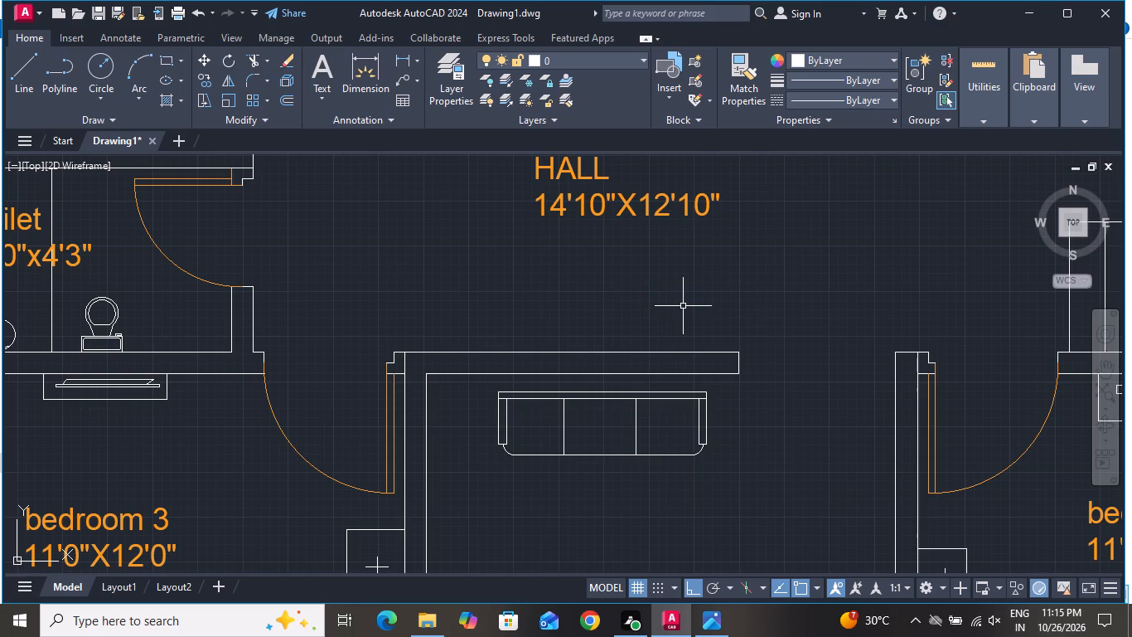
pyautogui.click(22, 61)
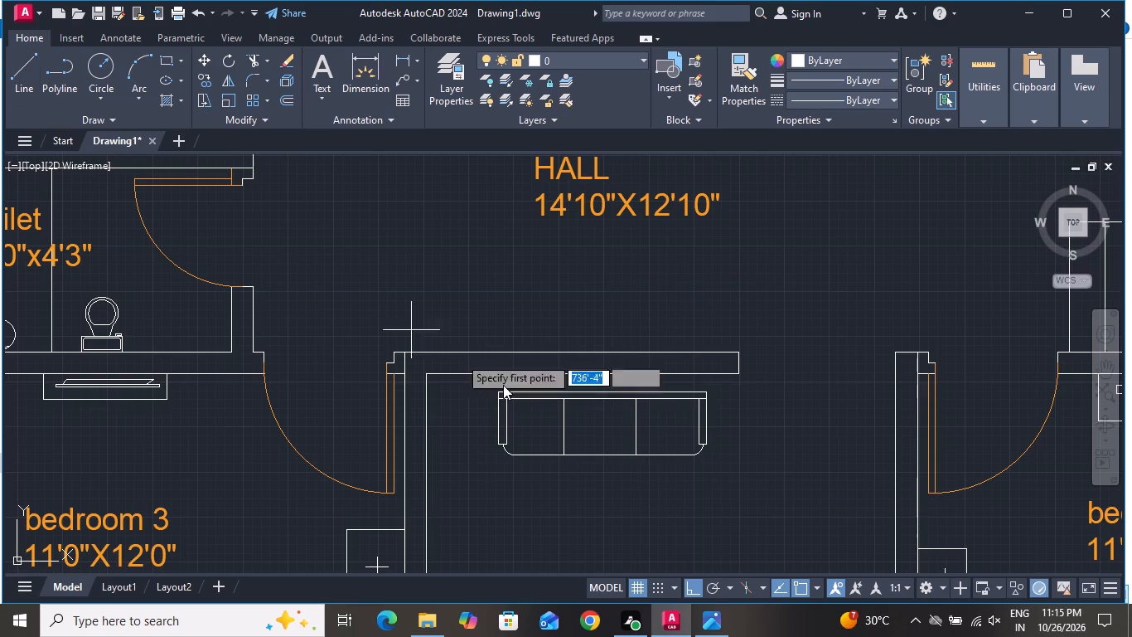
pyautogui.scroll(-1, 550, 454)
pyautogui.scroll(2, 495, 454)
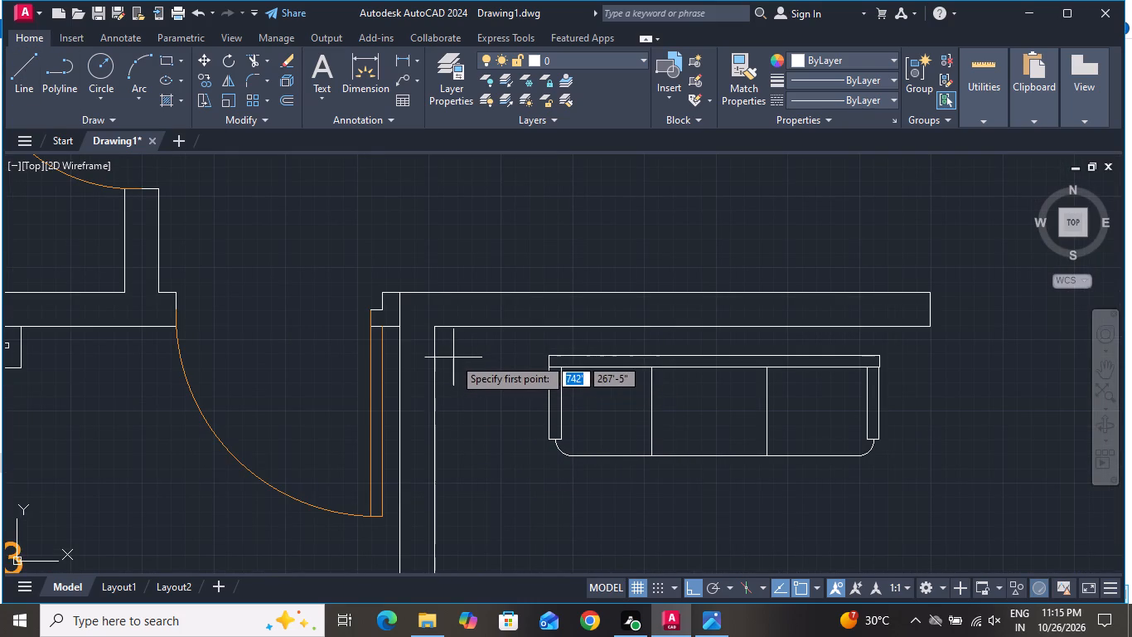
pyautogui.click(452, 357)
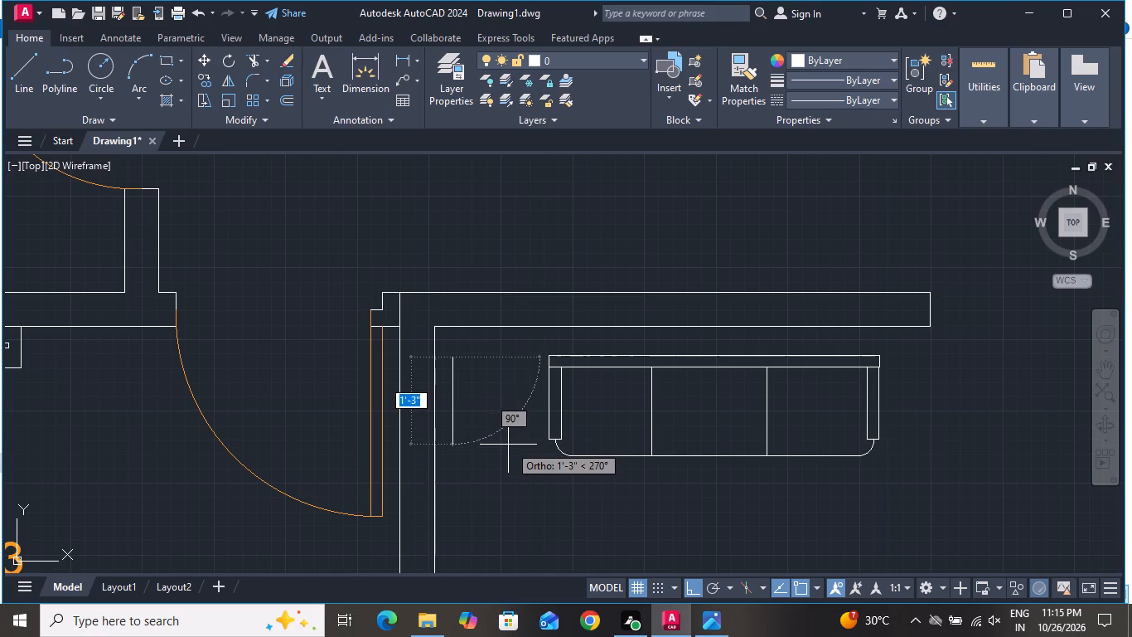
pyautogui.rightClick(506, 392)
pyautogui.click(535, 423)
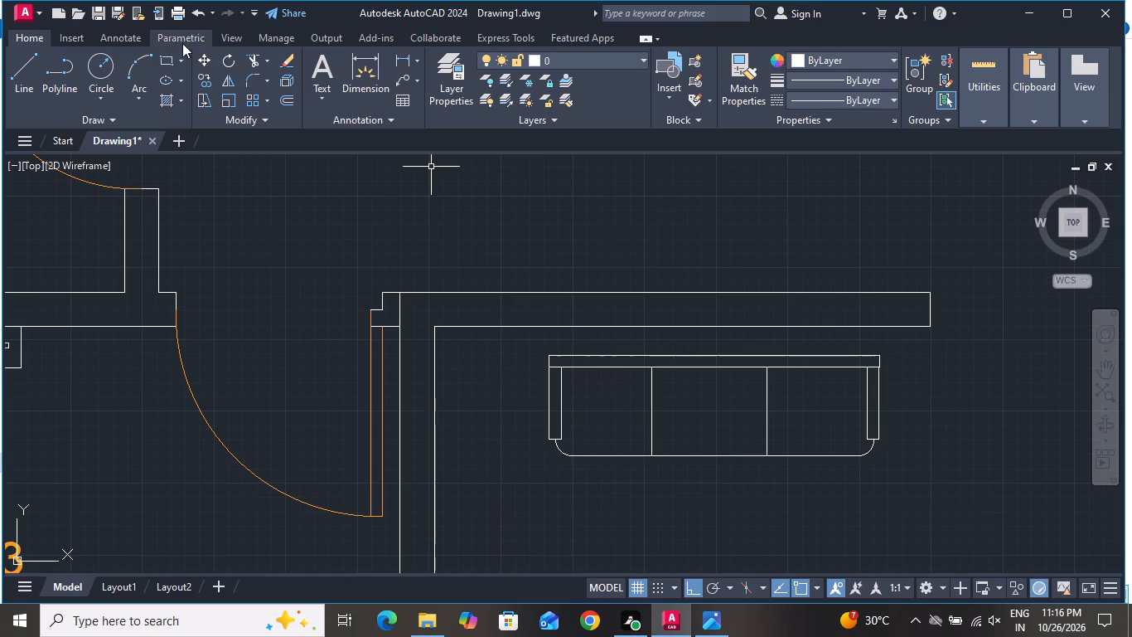
# Draw a rounded rectangle about 1'-1" by 1'-2" between the left wall and the sofa.
pyautogui.click(172, 66)
pyautogui.scroll(1, 478, 395)
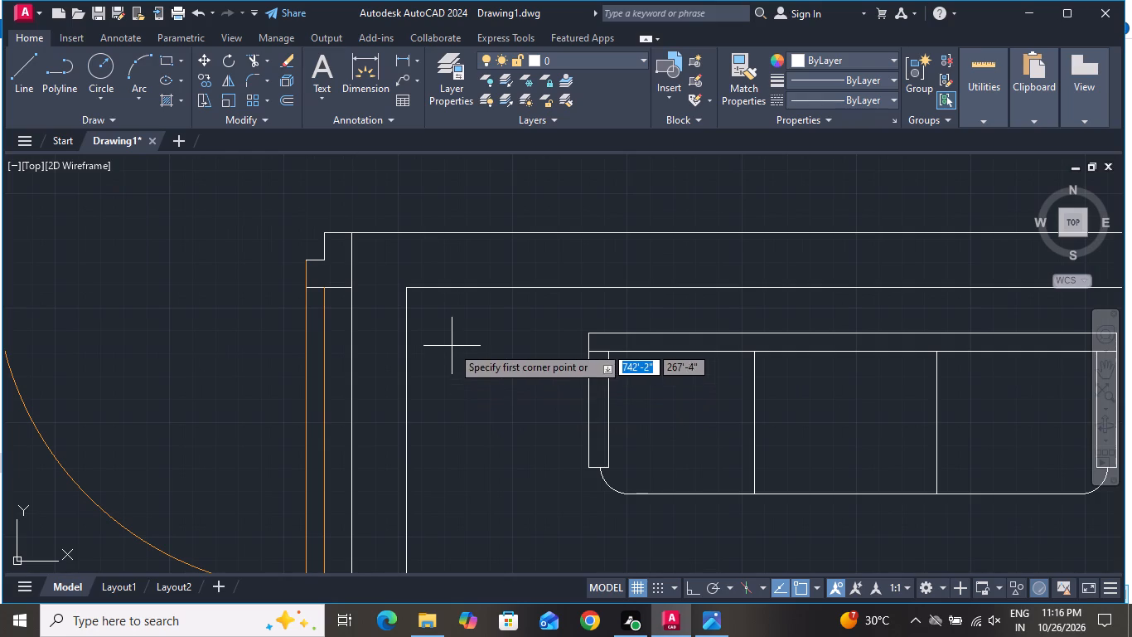
pyautogui.click(444, 334)
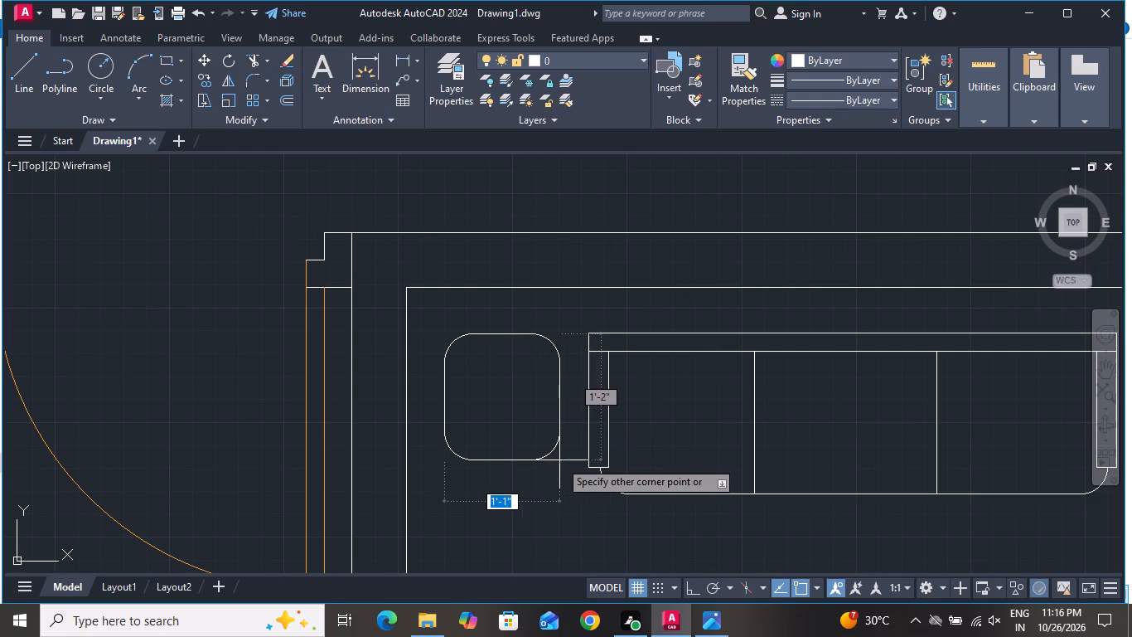
pyautogui.click(556, 460)
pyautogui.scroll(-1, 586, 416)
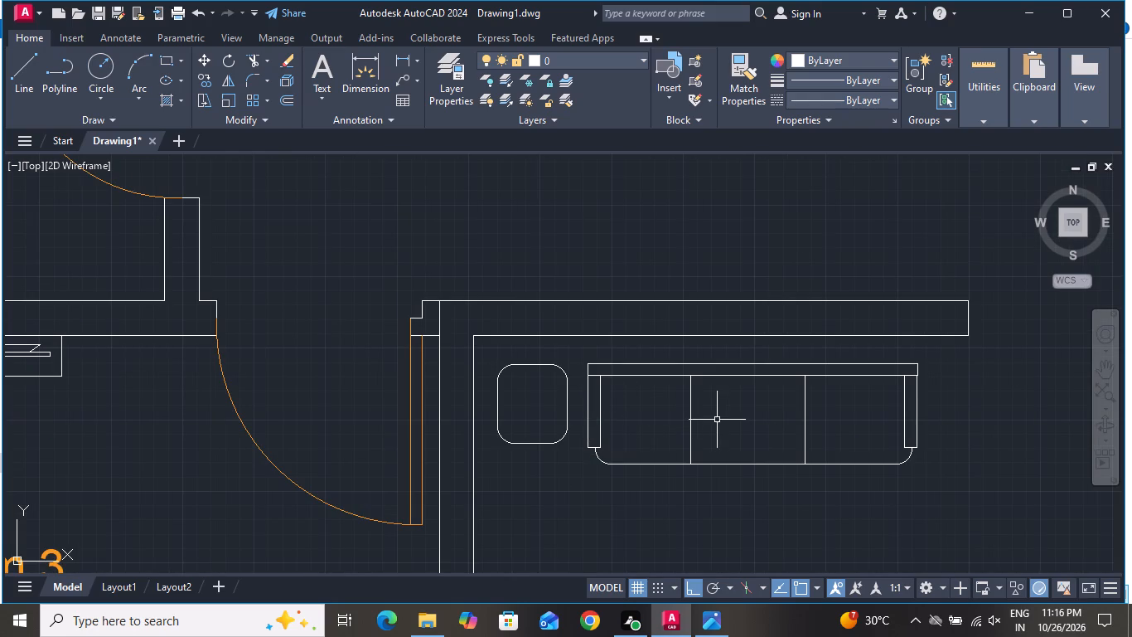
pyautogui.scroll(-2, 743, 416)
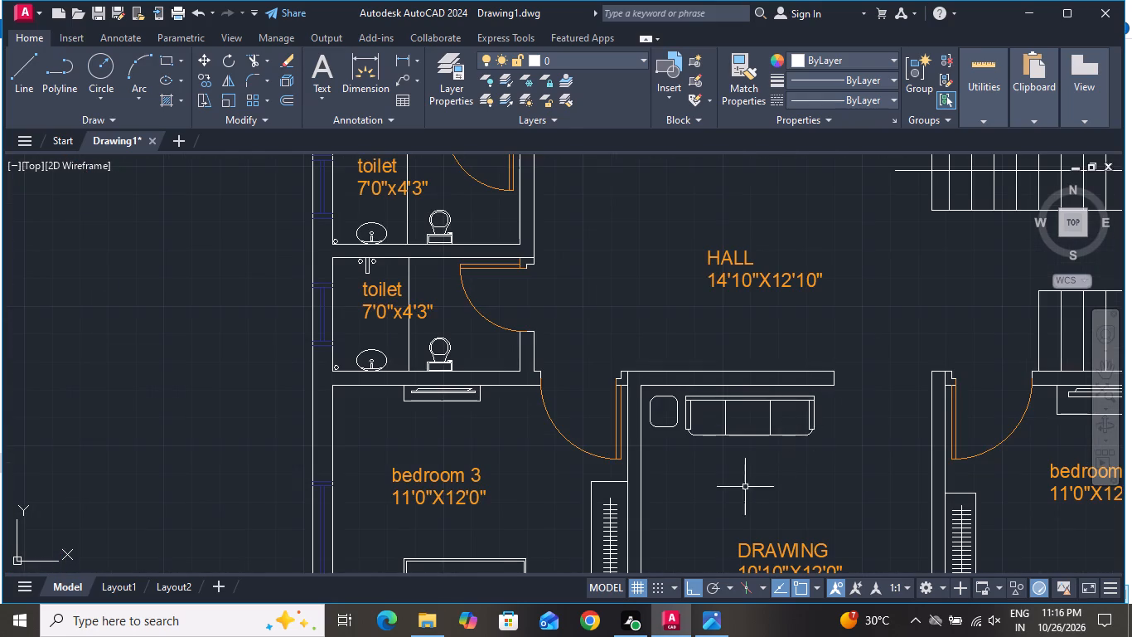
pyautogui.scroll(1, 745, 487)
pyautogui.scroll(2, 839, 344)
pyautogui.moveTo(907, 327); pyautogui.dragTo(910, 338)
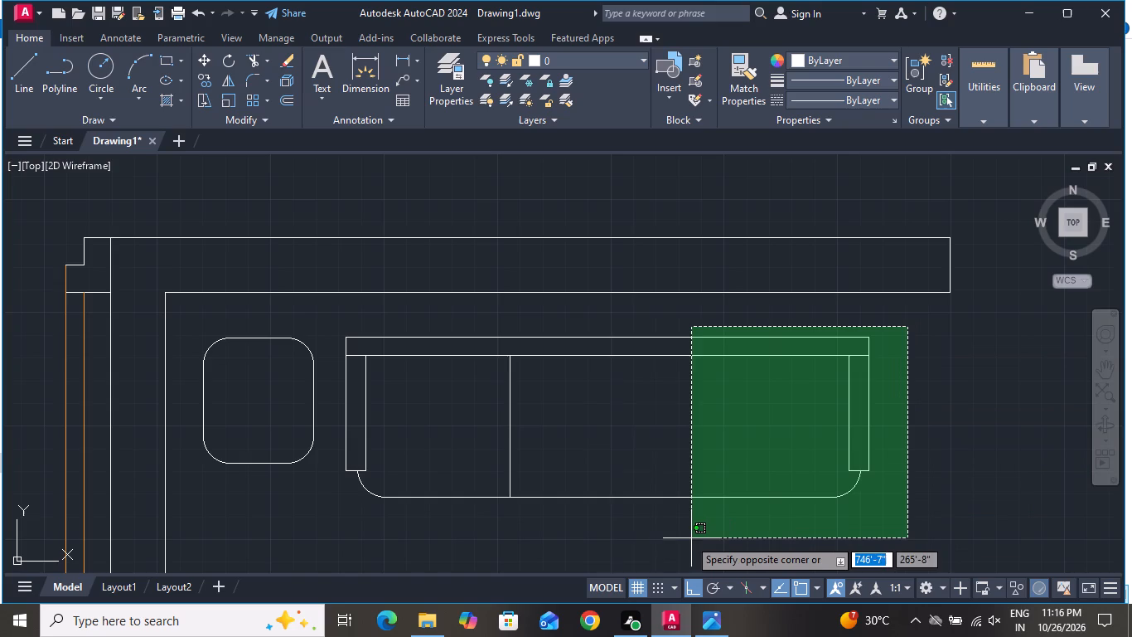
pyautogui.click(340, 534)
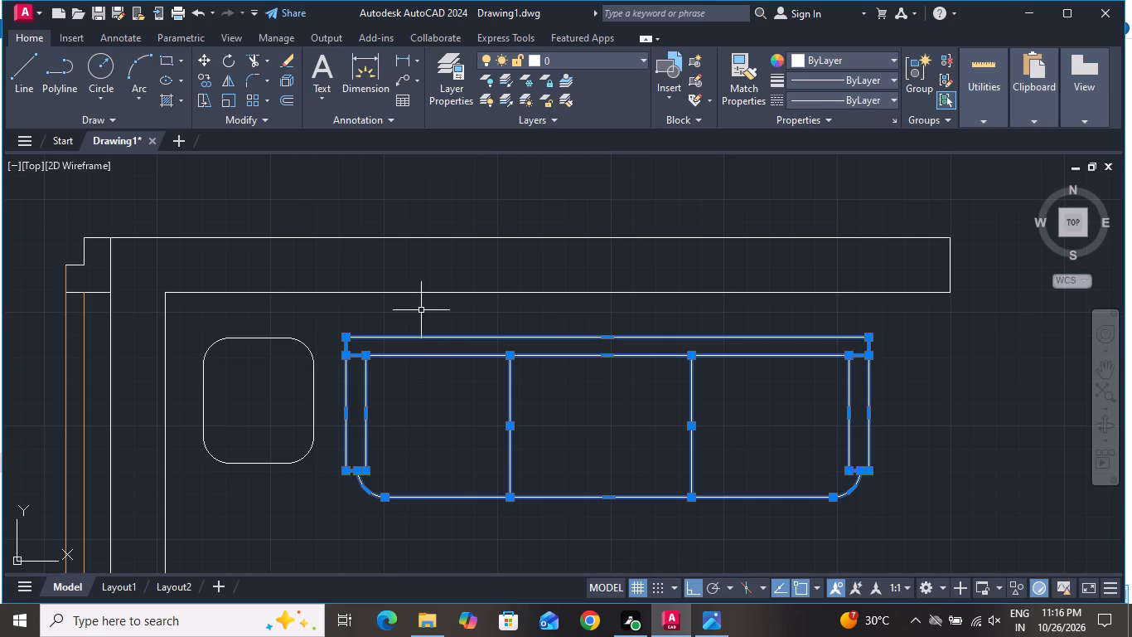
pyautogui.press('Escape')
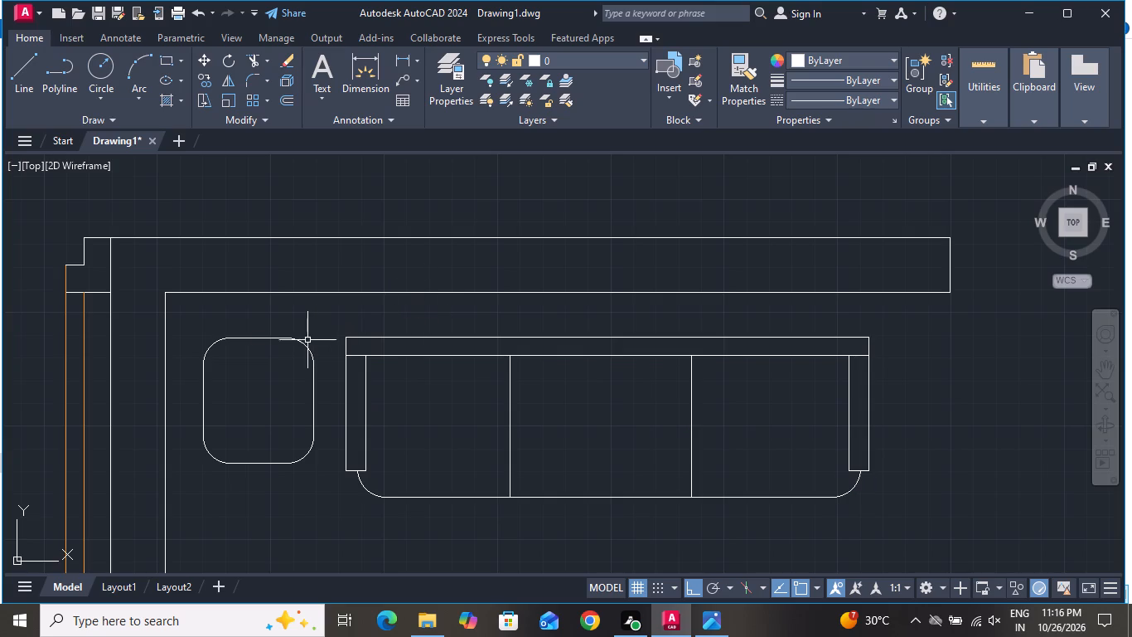
# Draw an upright rounded rectangle about 2'-8" long in the drawing room, below the small rounded rectangle near the left wall.
pyautogui.click(168, 61)
pyautogui.scroll(-2, 361, 191)
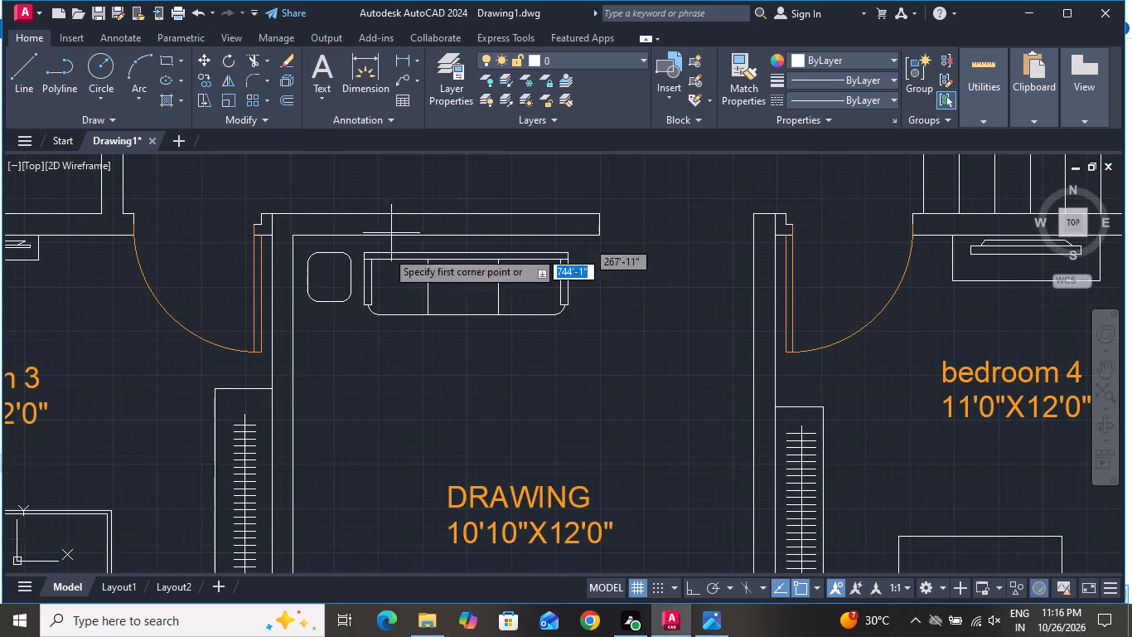
pyautogui.click(341, 362)
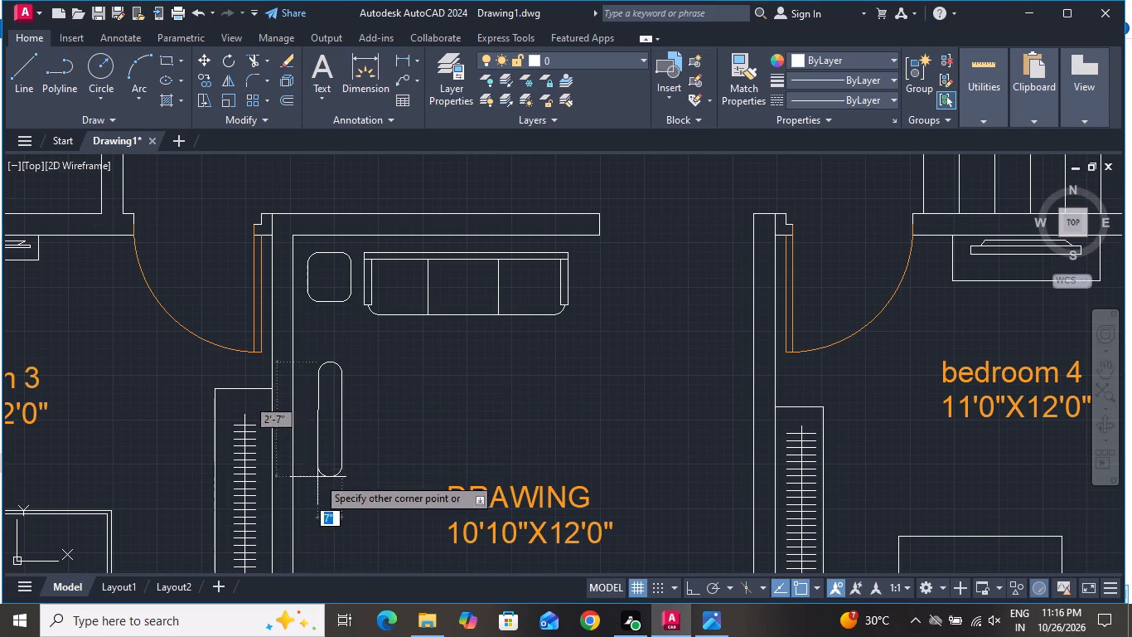
pyautogui.click(391, 476)
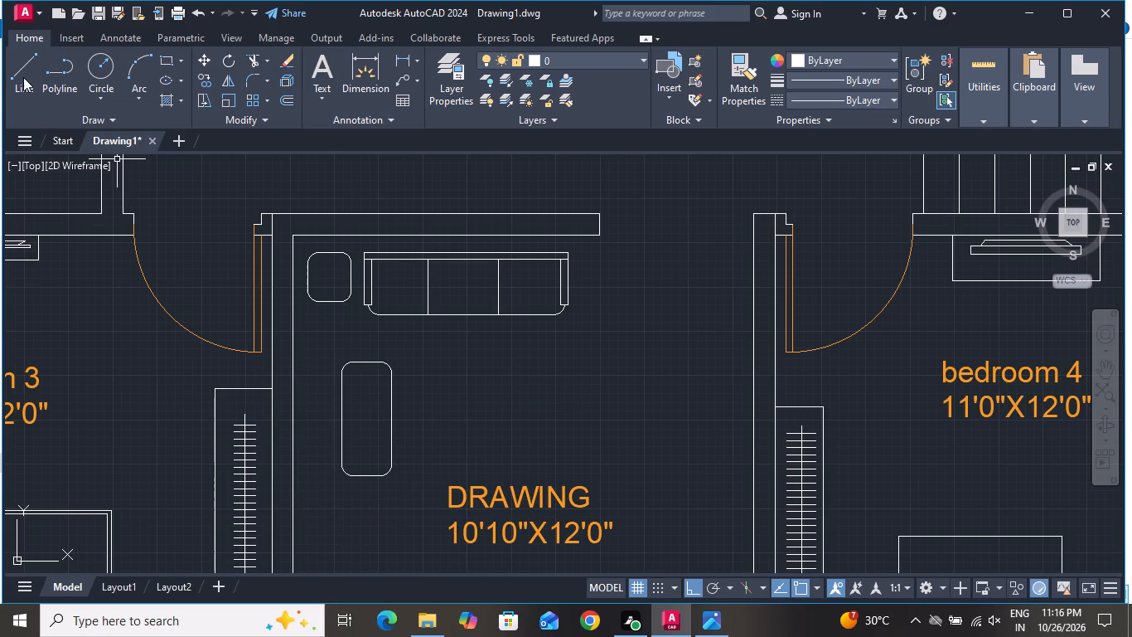
# Draw a horizontal line between the midpoints of the upright rounded rectangle's long sides to split it in two.
pyautogui.click(23, 77)
pyautogui.scroll(1, 317, 425)
pyautogui.click(354, 413)
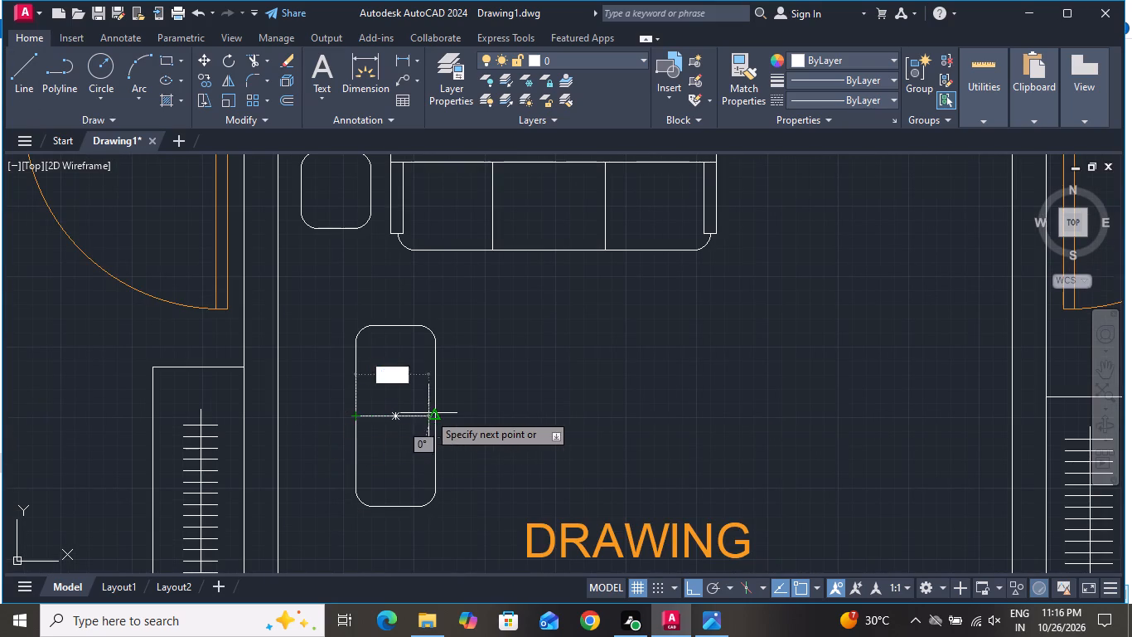
pyautogui.click(434, 415)
pyautogui.rightClick(435, 416)
pyautogui.click(517, 435)
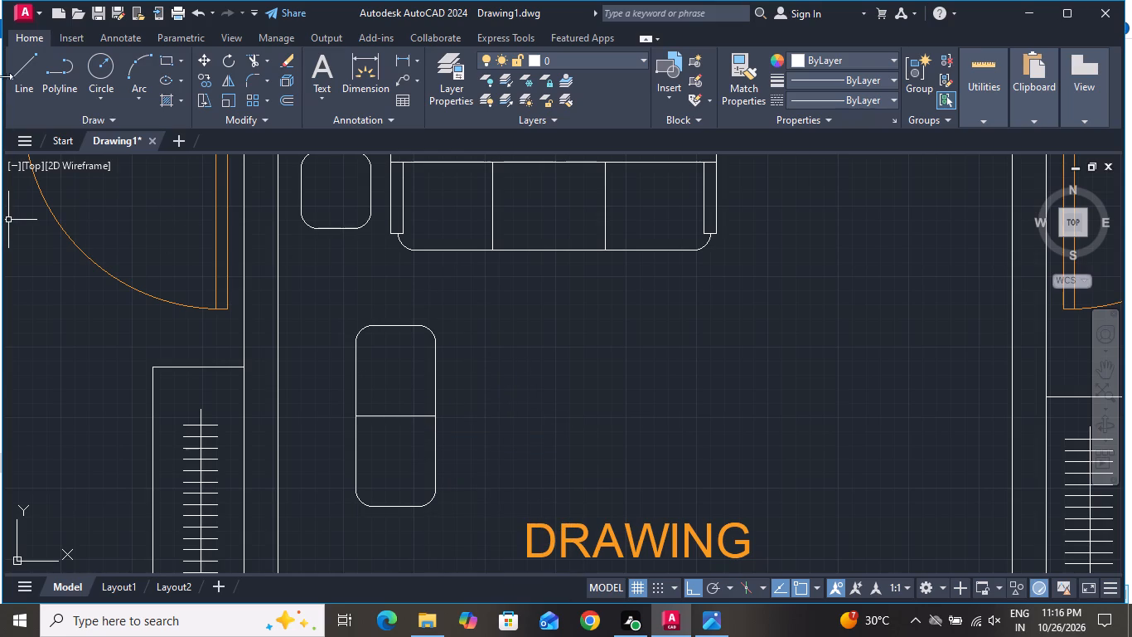
# Draw a vertical line about 2'-7" long just inside the upright rectangle's left side, joining its two rounded left corners.
pyautogui.click(31, 63)
pyautogui.scroll(3, 331, 502)
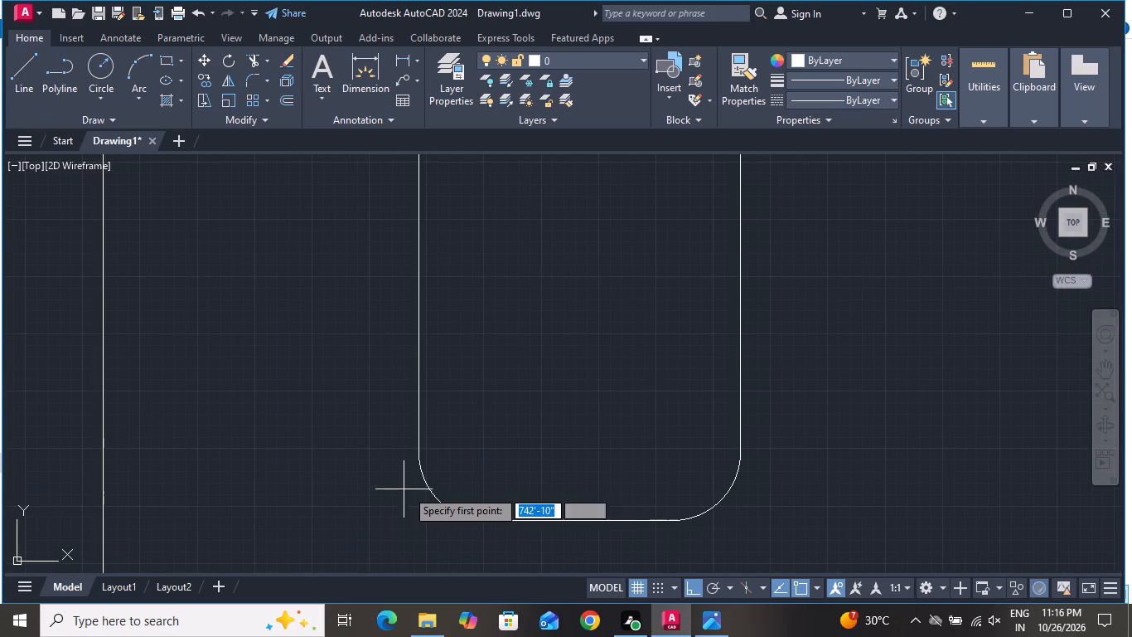
pyautogui.click(450, 511)
pyautogui.scroll(-2, 456, 381)
pyautogui.scroll(-2, 474, 258)
pyautogui.scroll(3, 474, 220)
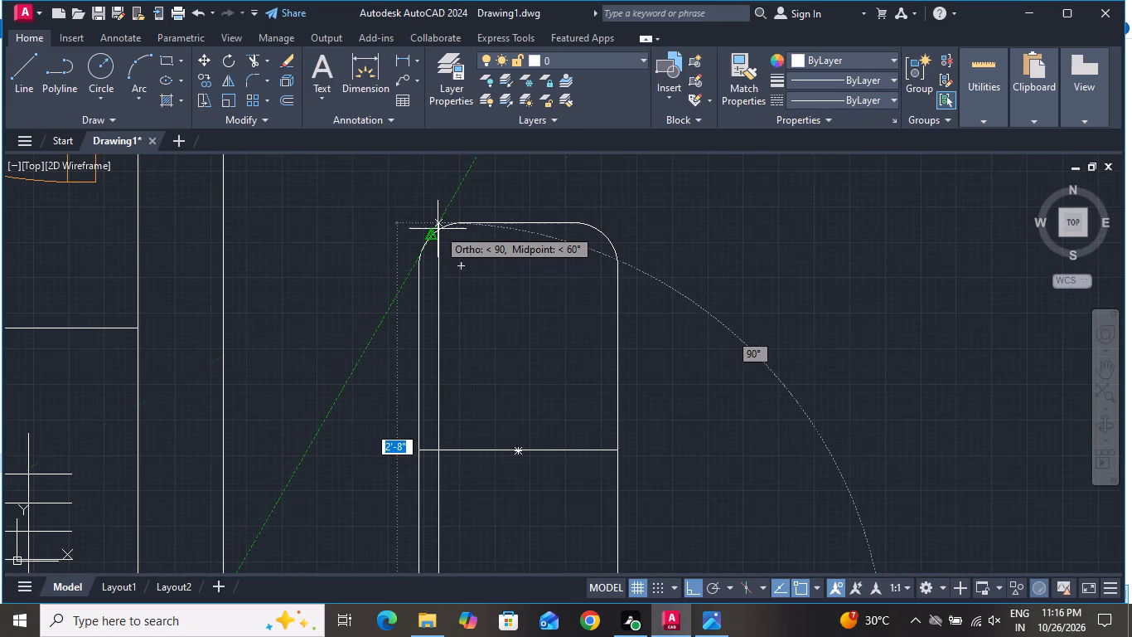
pyautogui.scroll(3, 438, 234)
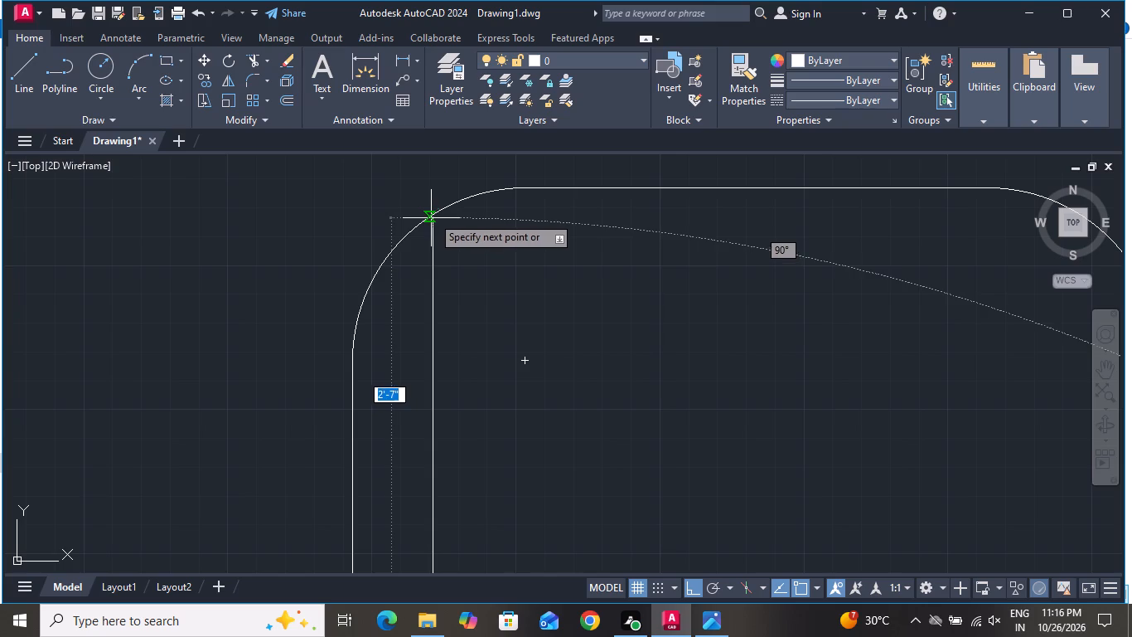
pyautogui.click(433, 214)
pyautogui.moveTo(433, 216); pyautogui.dragTo(433, 231, button='right')
pyautogui.click(481, 265)
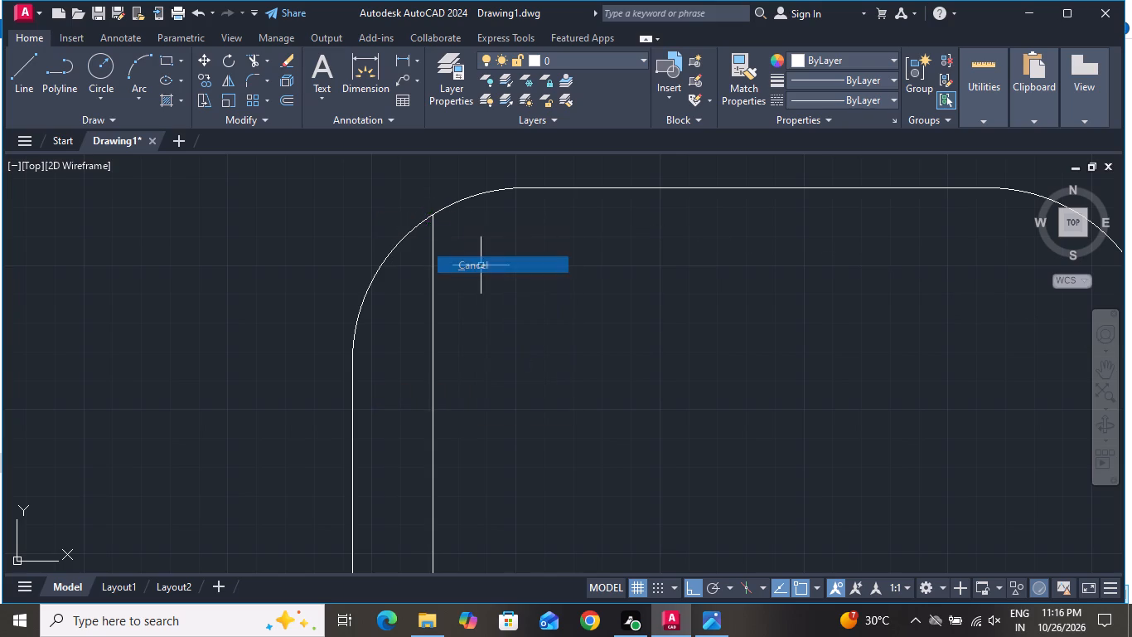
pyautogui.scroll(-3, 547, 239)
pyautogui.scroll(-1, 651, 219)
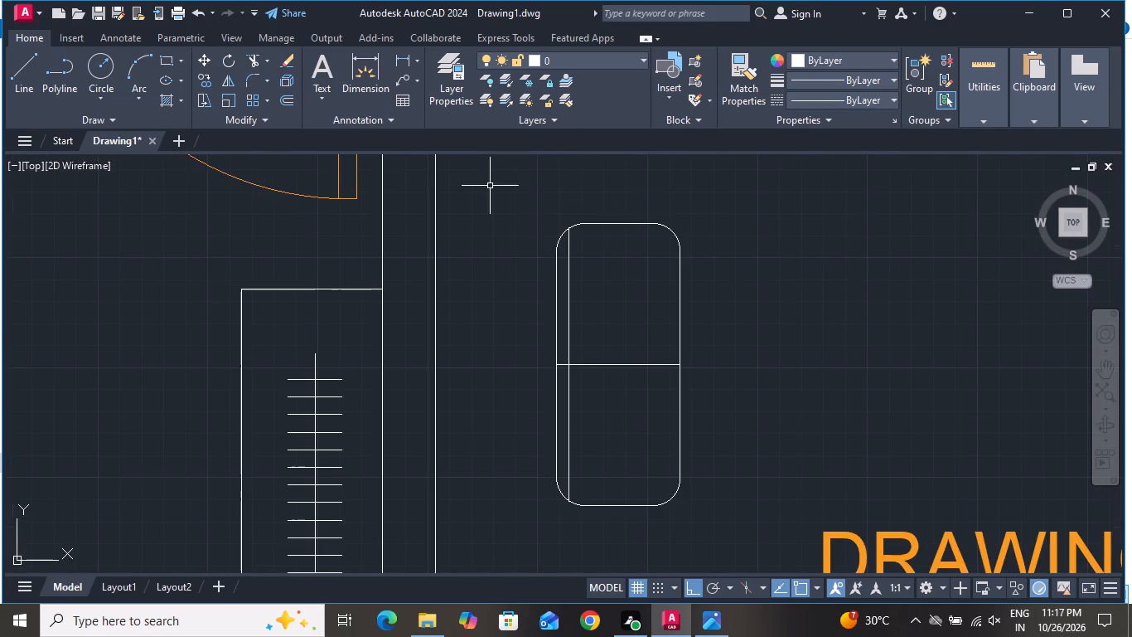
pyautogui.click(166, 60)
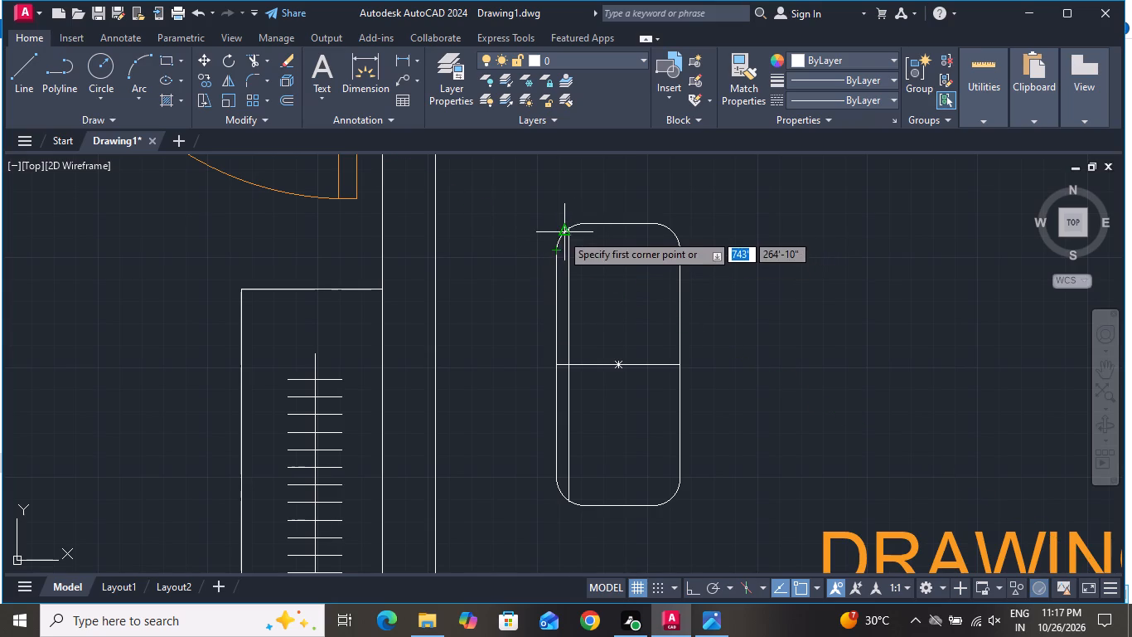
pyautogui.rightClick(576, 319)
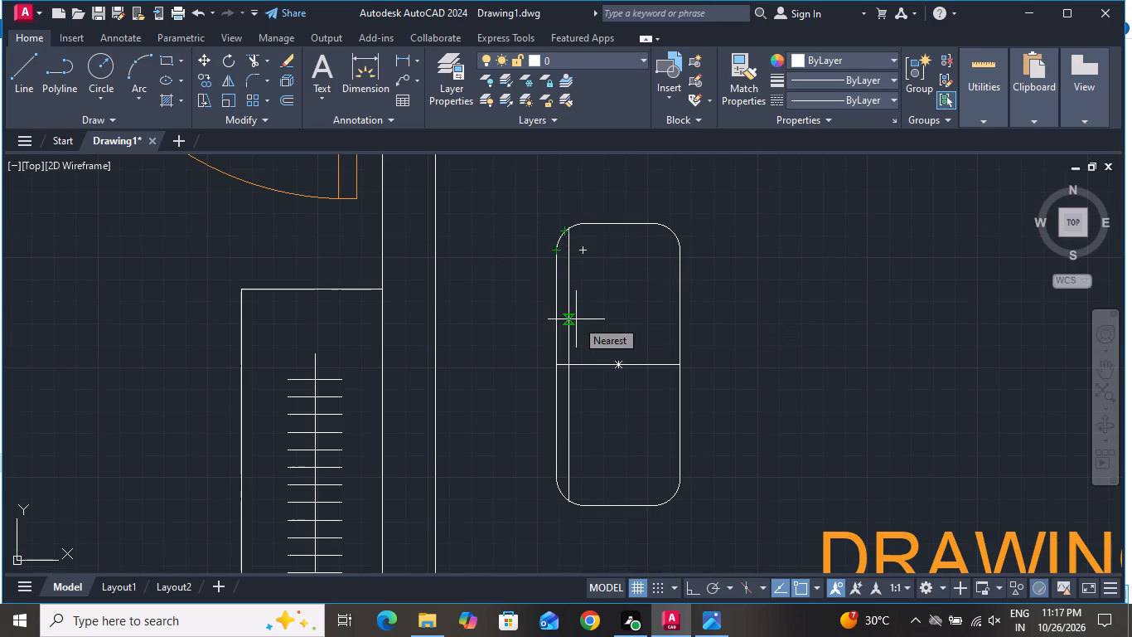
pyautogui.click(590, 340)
# Delete the upright rounded rectangle in the drawing room together with its two inner lines.
pyautogui.click(729, 183)
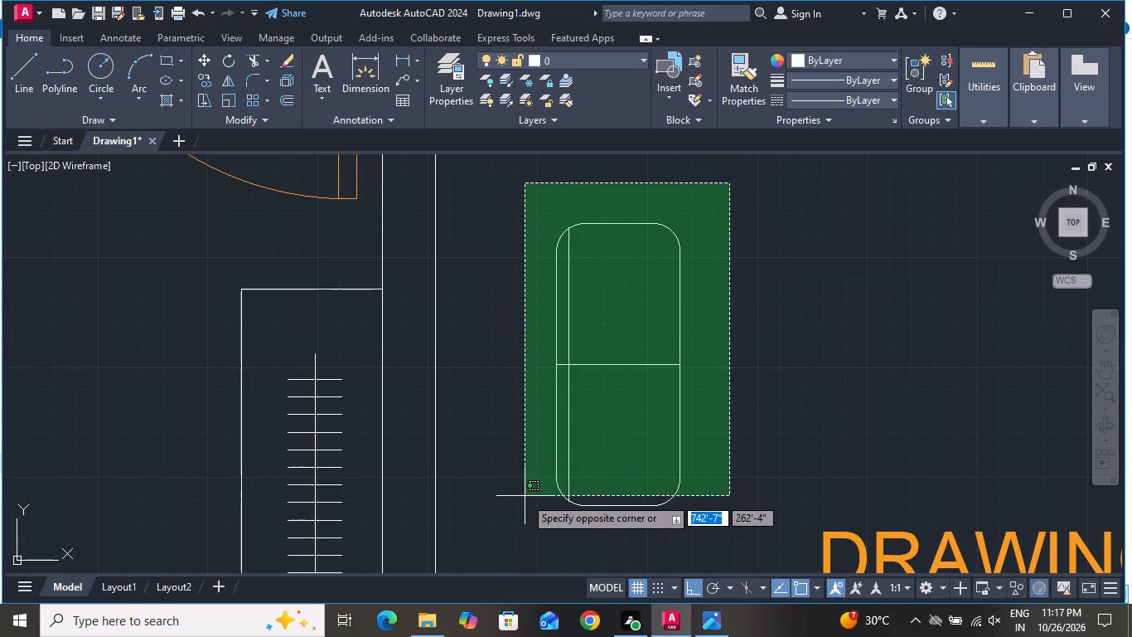
pyautogui.click(516, 544)
pyautogui.press('Delete')
# Set the Rectangle command's corner fillet radius to 0 for drawing sharp corners.
pyautogui.write('REC F O')
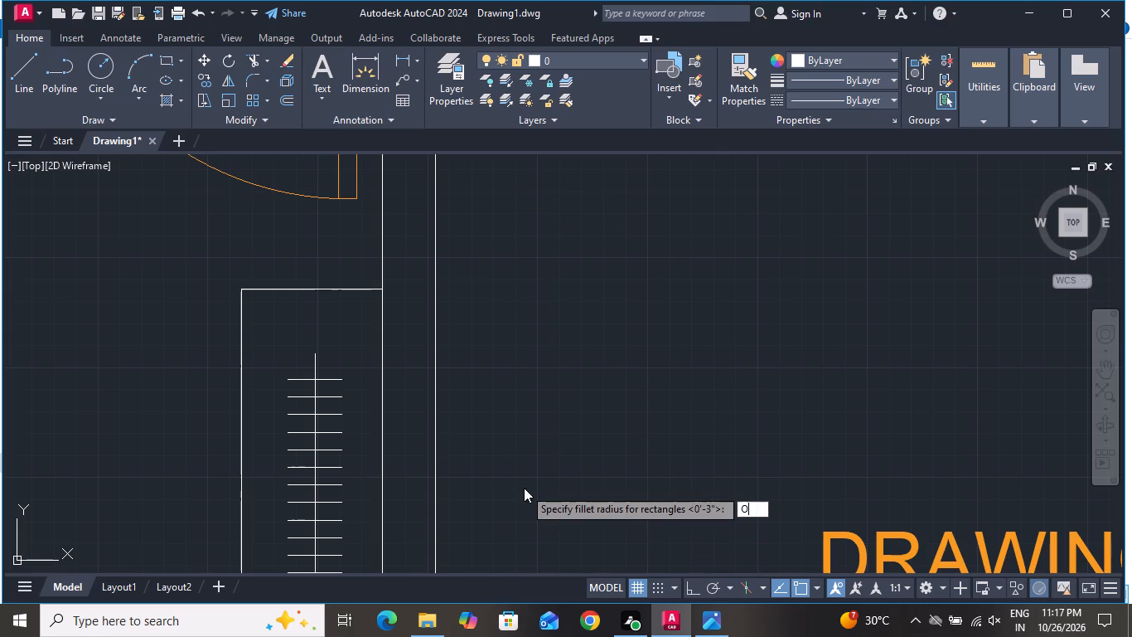
pyautogui.press('space')
pyautogui.click(560, 362)
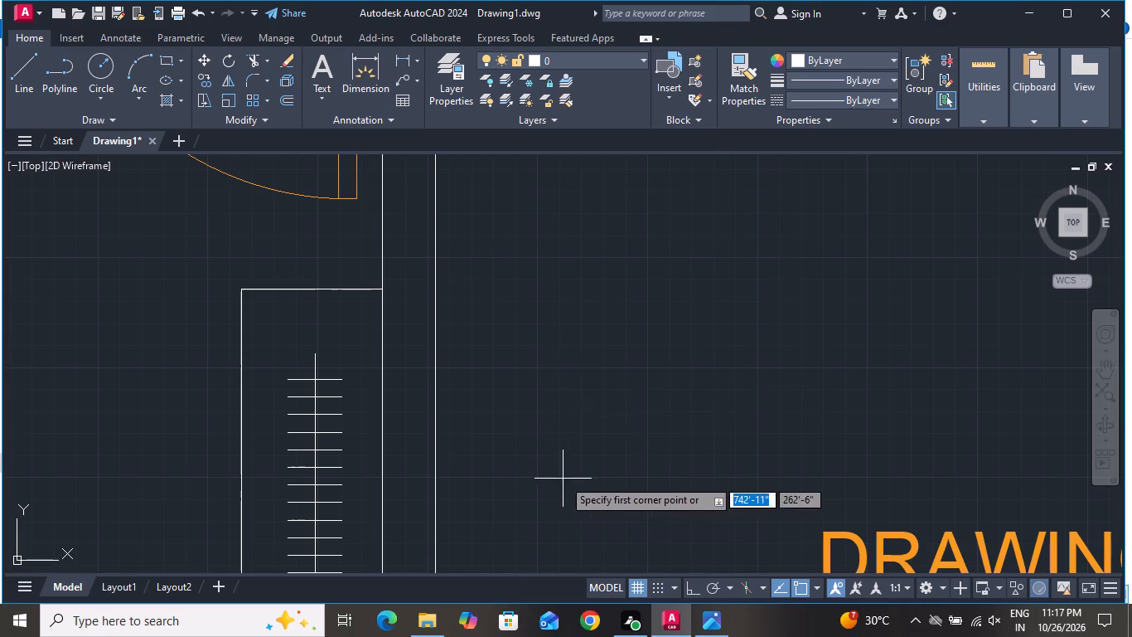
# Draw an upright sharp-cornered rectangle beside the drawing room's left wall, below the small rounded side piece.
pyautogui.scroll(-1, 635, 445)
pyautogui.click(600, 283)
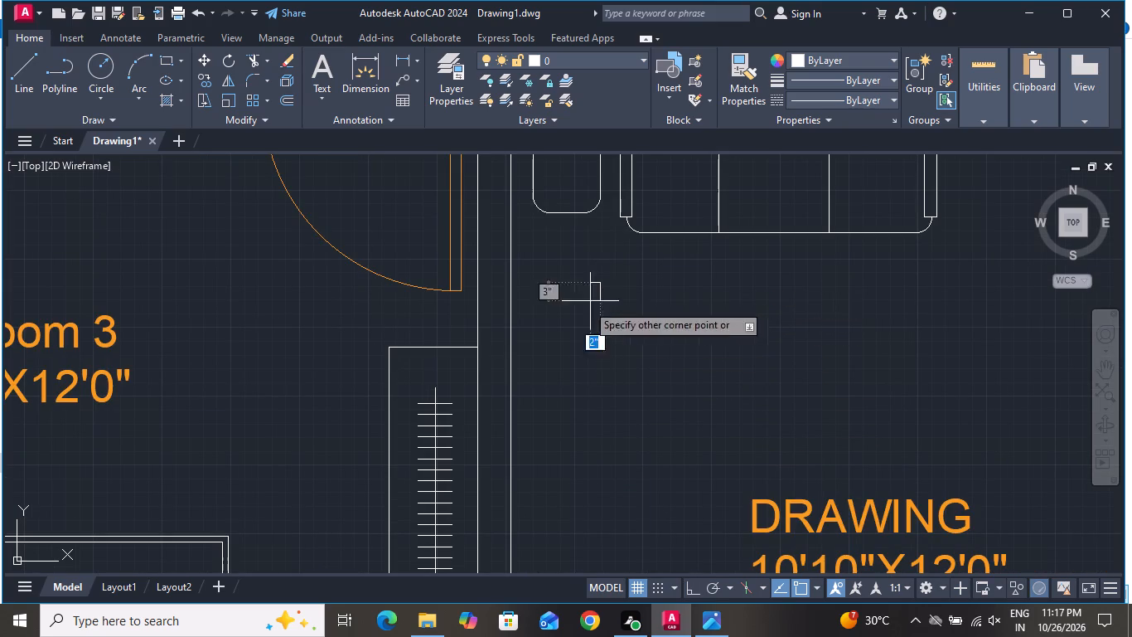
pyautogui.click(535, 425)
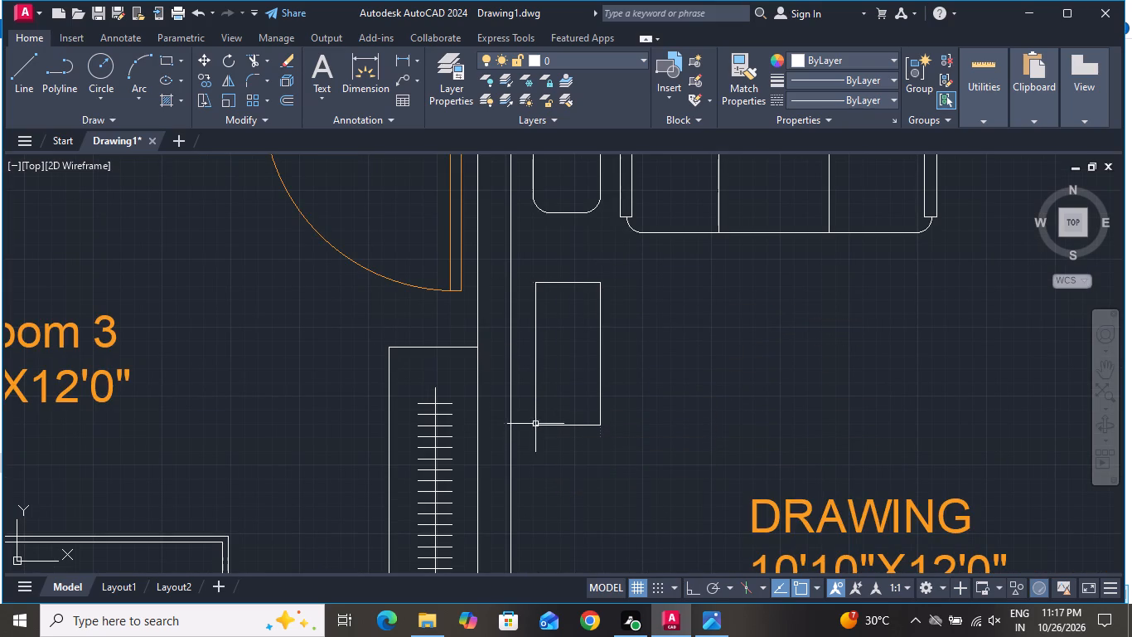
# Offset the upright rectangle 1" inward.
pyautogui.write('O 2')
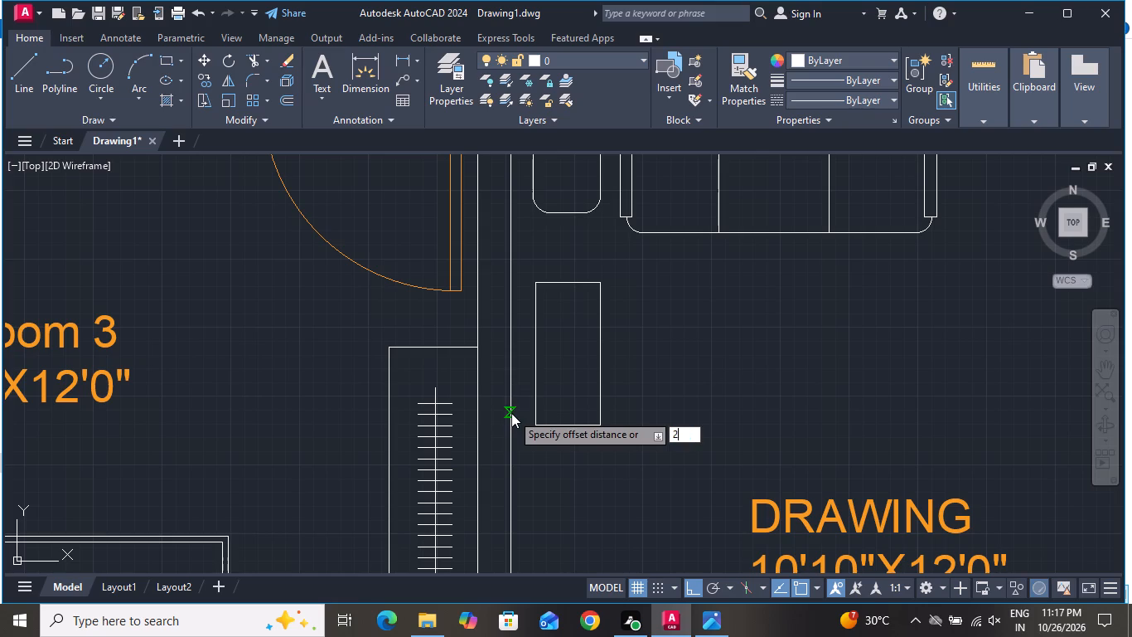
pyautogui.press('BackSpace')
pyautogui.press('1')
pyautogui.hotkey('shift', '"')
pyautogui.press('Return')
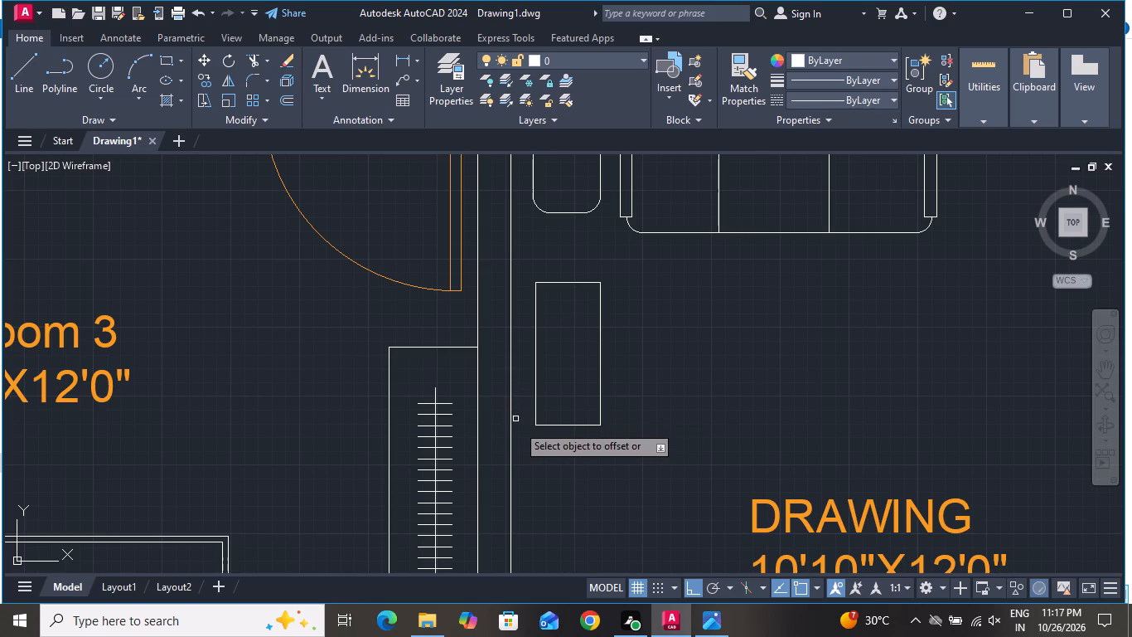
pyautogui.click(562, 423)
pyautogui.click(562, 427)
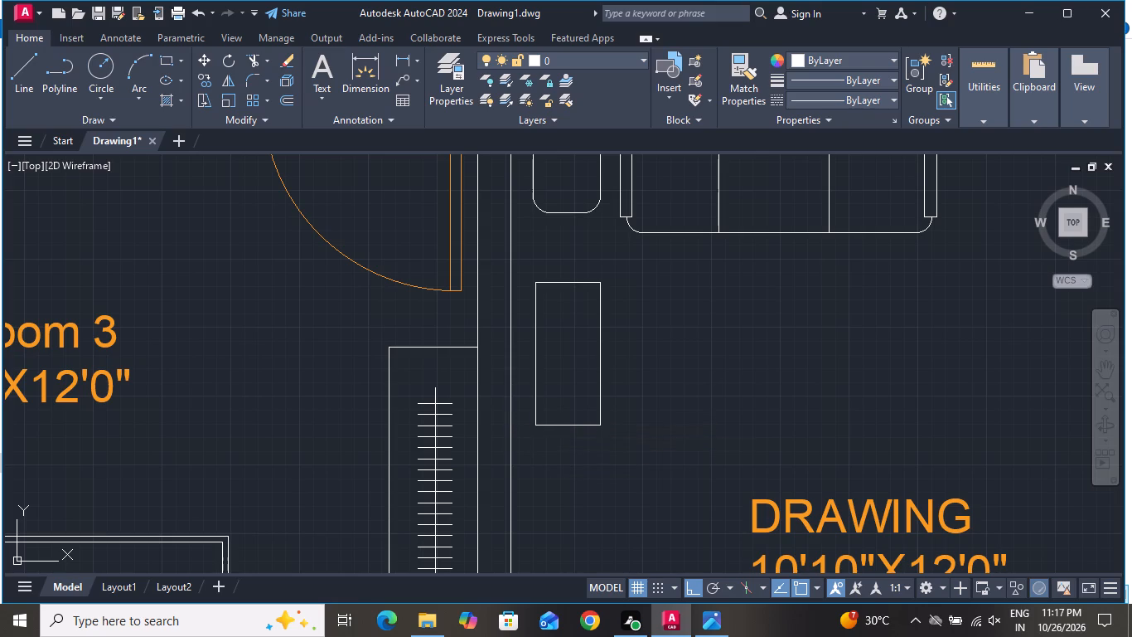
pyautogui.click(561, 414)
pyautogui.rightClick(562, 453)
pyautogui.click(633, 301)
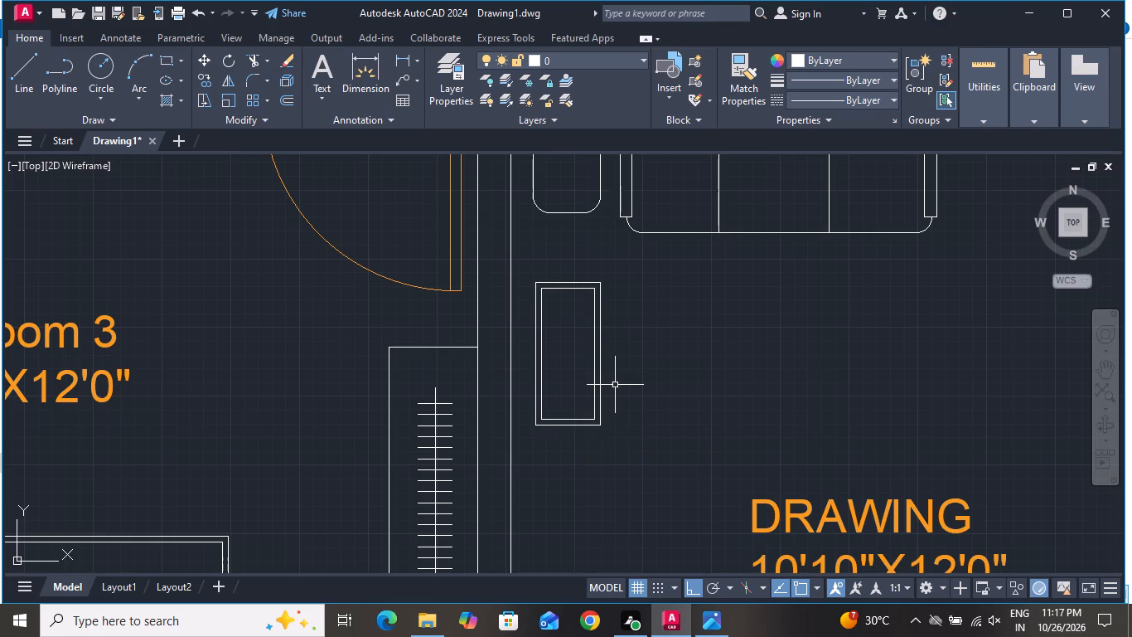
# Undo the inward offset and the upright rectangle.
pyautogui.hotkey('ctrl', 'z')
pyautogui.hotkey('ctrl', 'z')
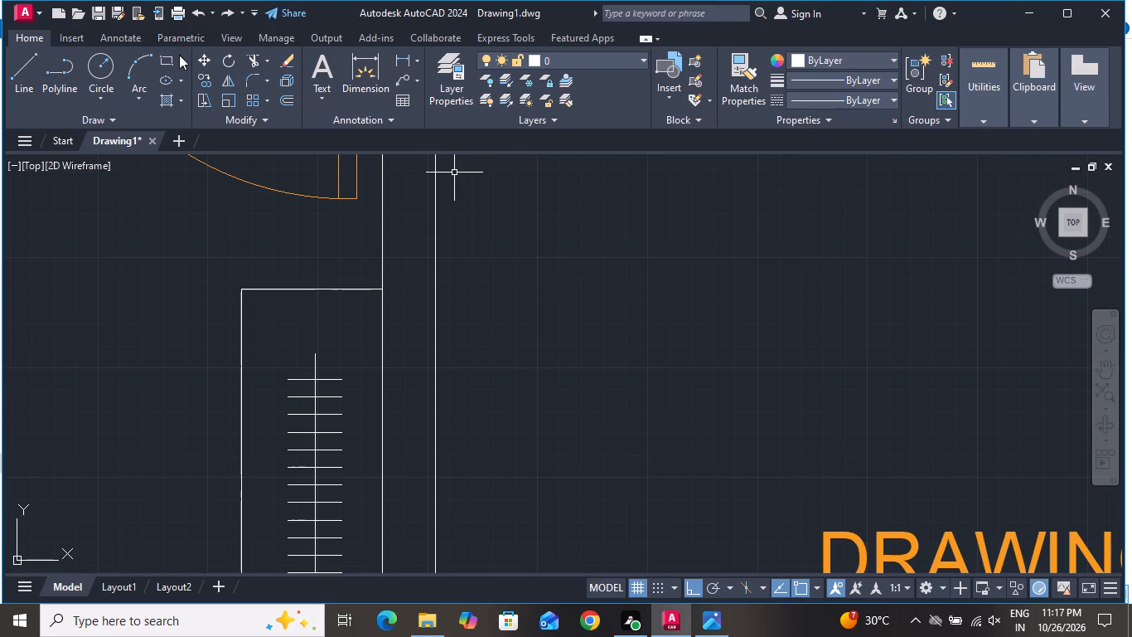
# Draw an upright sharp-cornered seat rectangle about 1'-11" tall near the drawing room's left wall, below the small rounded side piece.
pyautogui.click(161, 61)
pyautogui.scroll(-3, 453, 329)
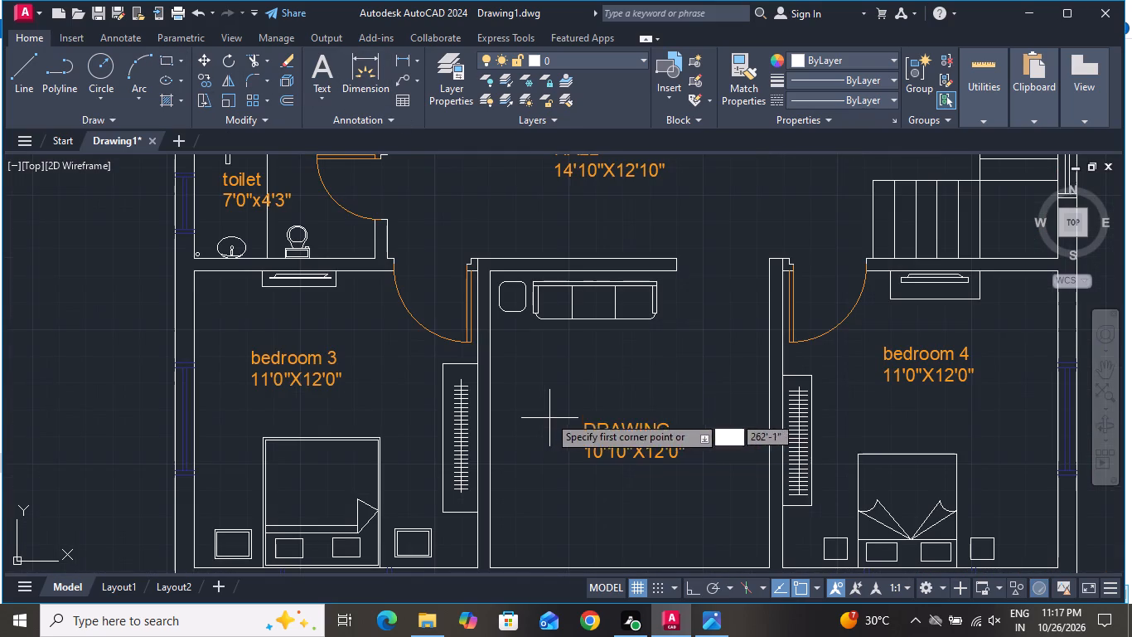
pyautogui.click(512, 361)
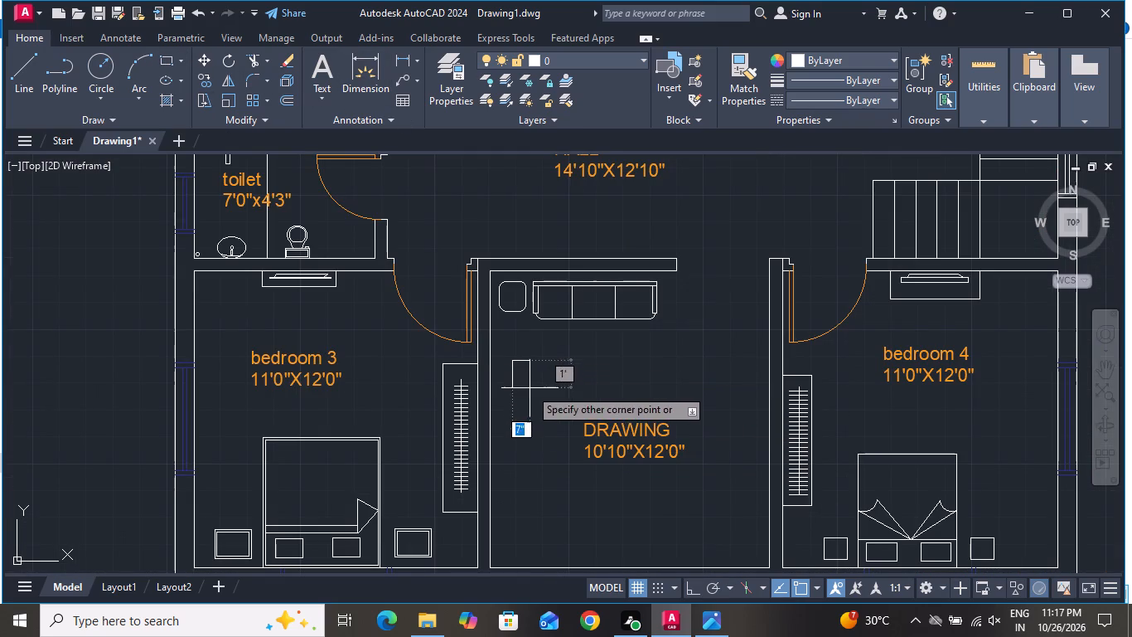
pyautogui.click(545, 411)
# Draw a horizontal line between the midpoints of the seat rectangle's long sides to split it into two seats.
pyautogui.scroll(2, 552, 377)
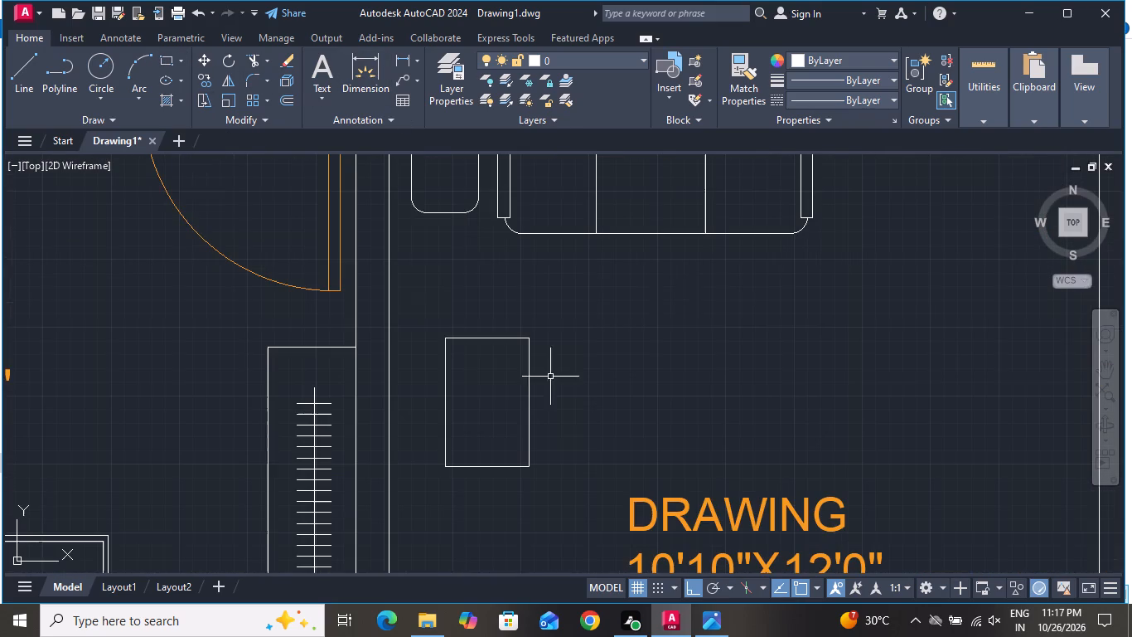
pyautogui.click(23, 80)
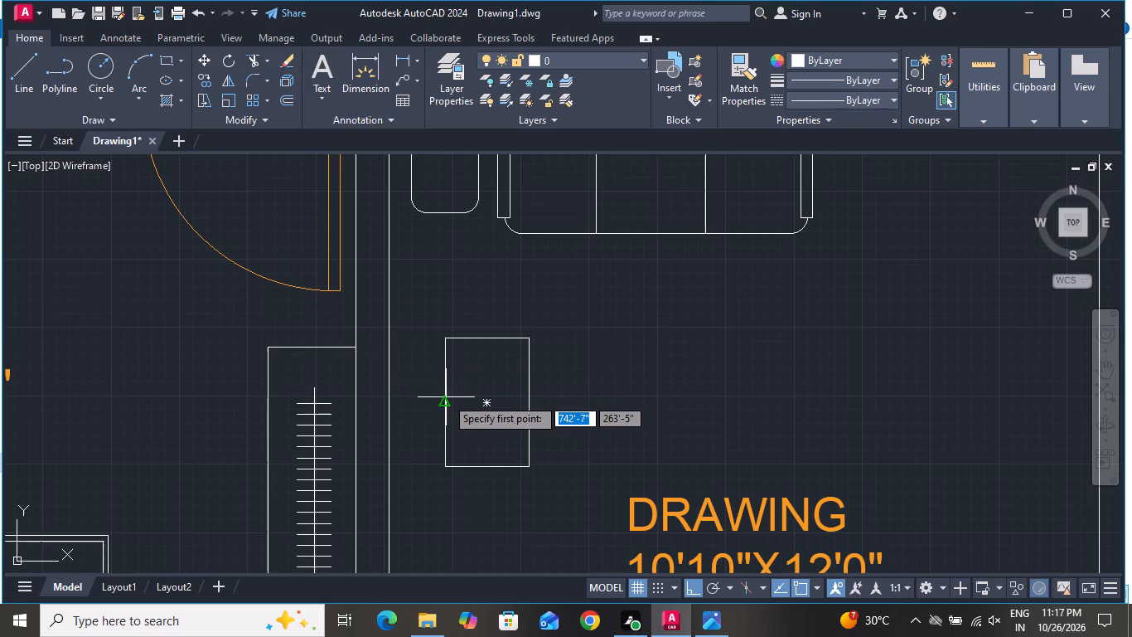
pyautogui.click(447, 396)
pyautogui.click(530, 402)
pyautogui.rightClick(531, 403)
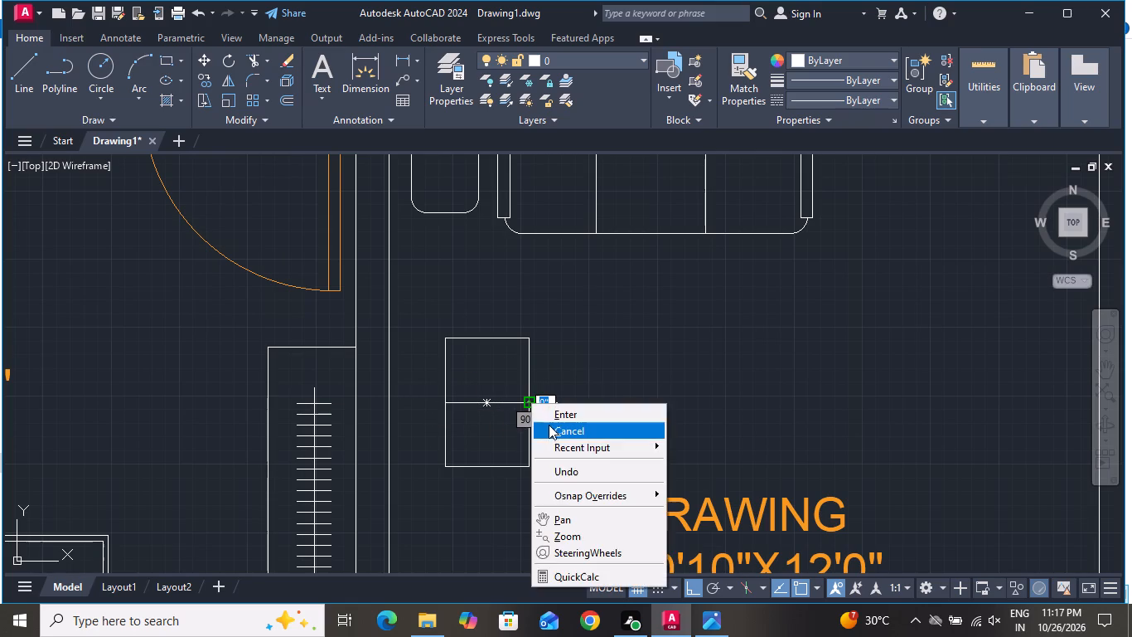
pyautogui.moveTo(609, 427); pyautogui.dragTo(631, 424)
# Draw a vertical line just inside the seat rectangle's left side, running from its top edge to its bottom edge.
pyautogui.click(14, 66)
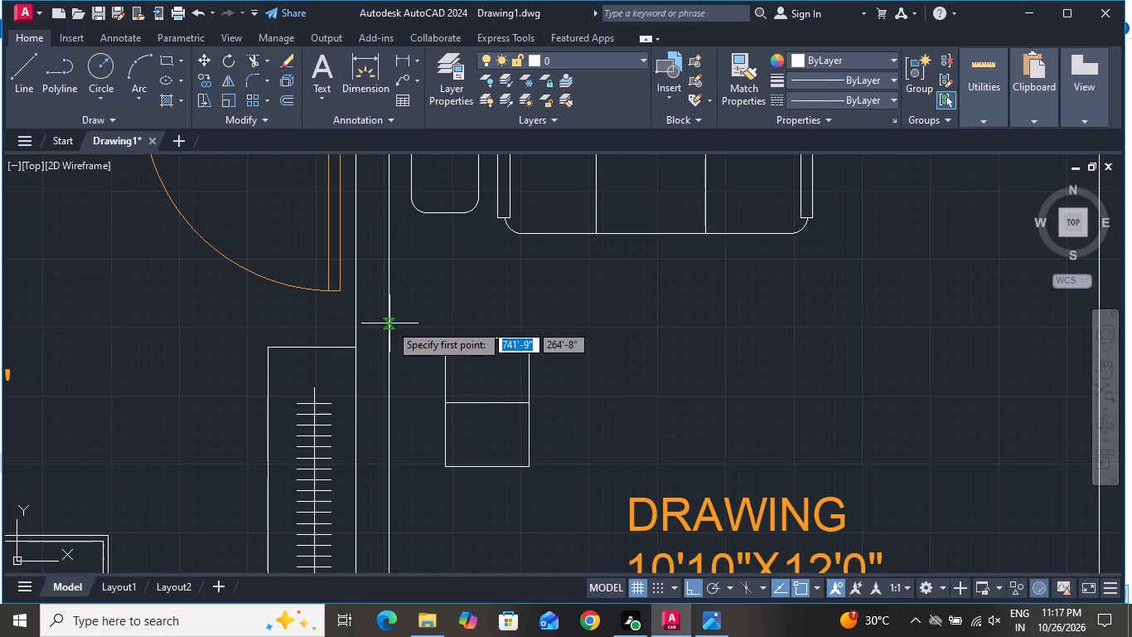
pyautogui.scroll(1, 423, 343)
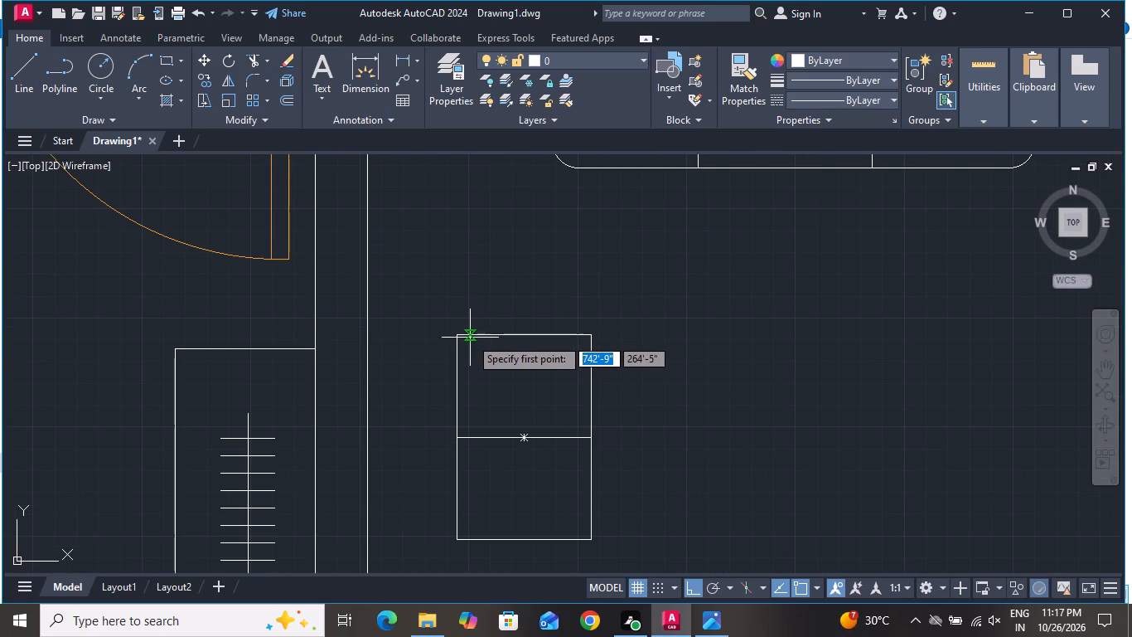
pyautogui.click(470, 338)
pyautogui.click(466, 539)
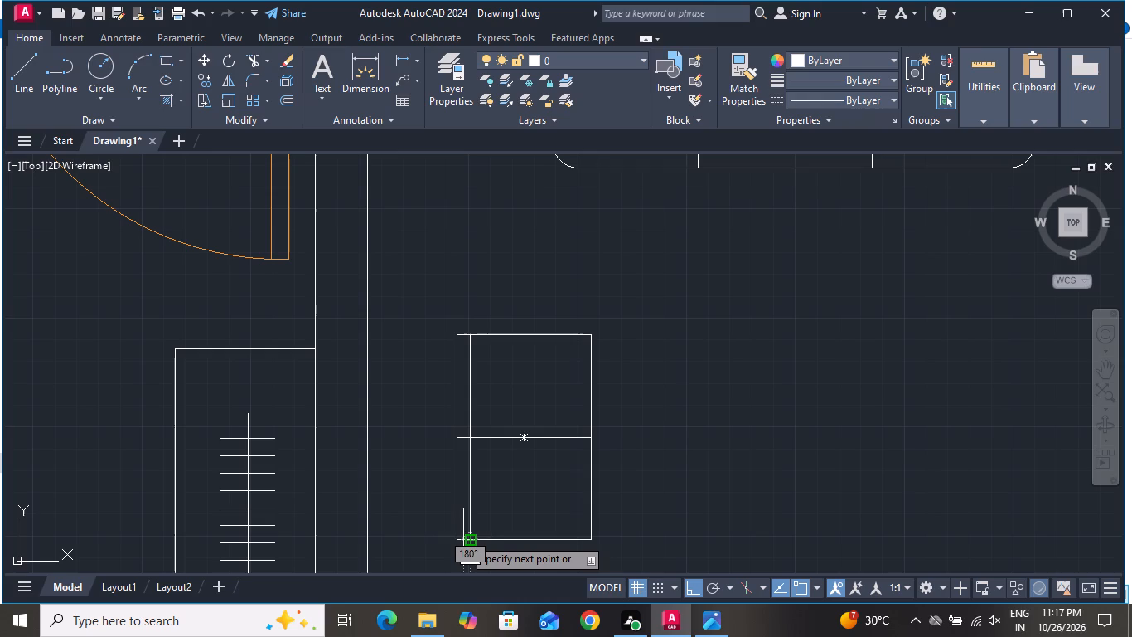
pyautogui.rightClick(463, 537)
pyautogui.click(481, 387)
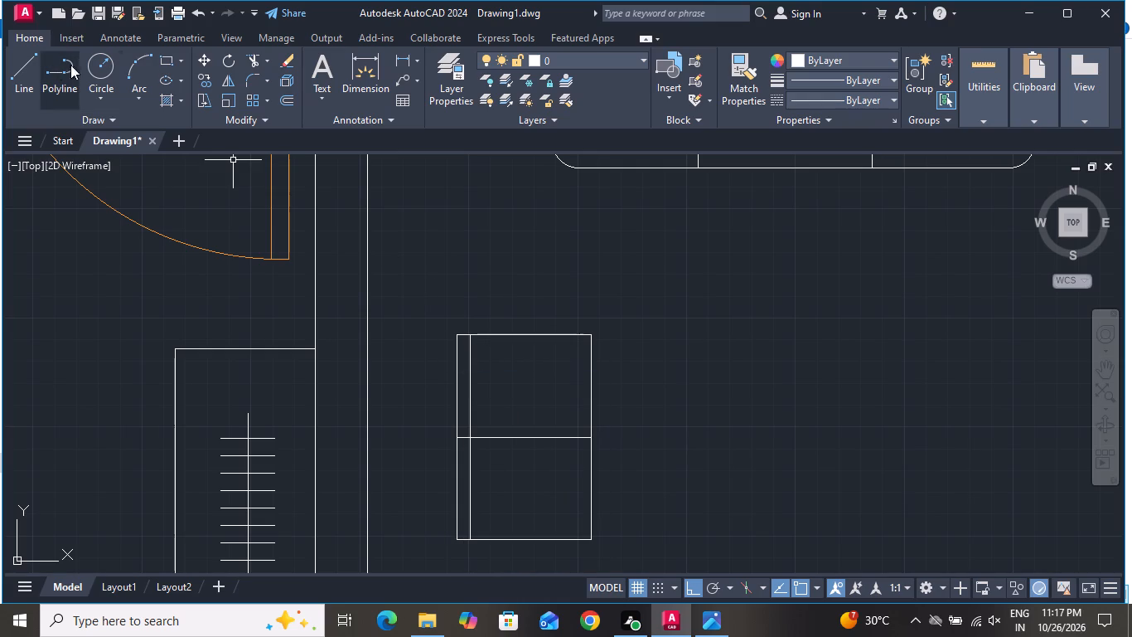
# Draw a backrest rectangle about 2" wide by 1'-11" tall along the outside of the seat rectangle's left side.
pyautogui.click(168, 62)
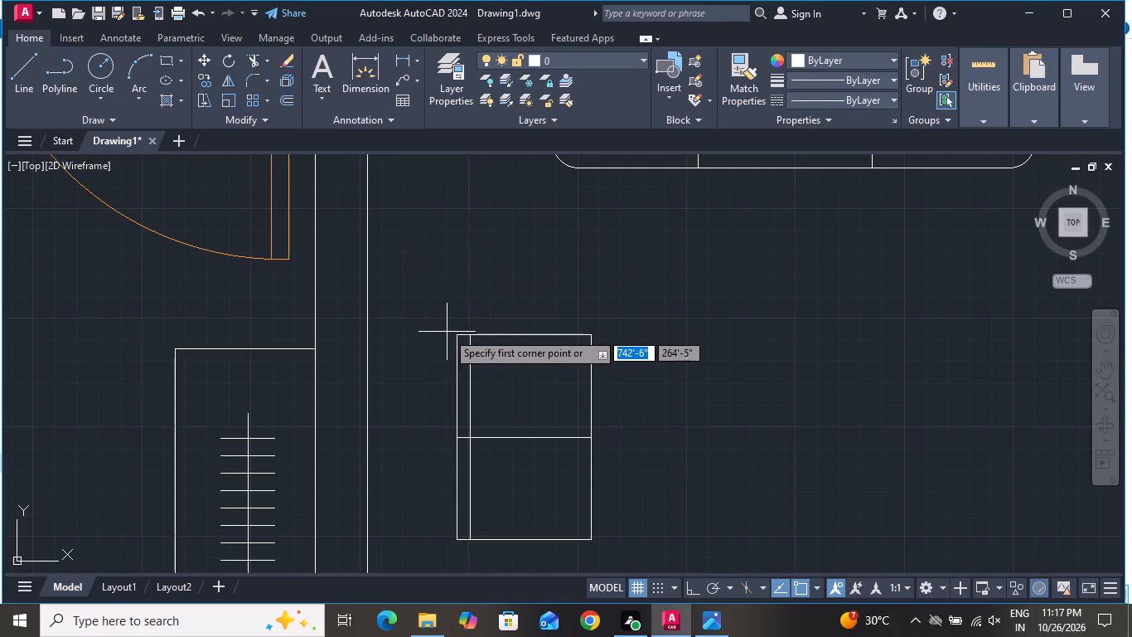
pyautogui.click(459, 339)
pyautogui.scroll(-1, 439, 500)
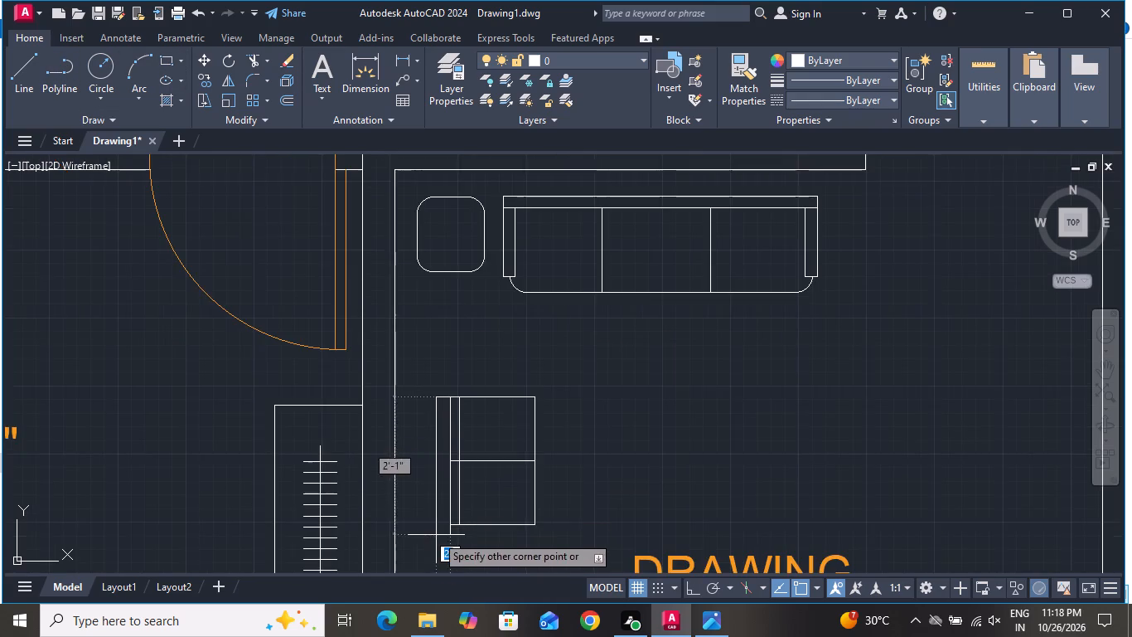
pyautogui.scroll(4, 433, 535)
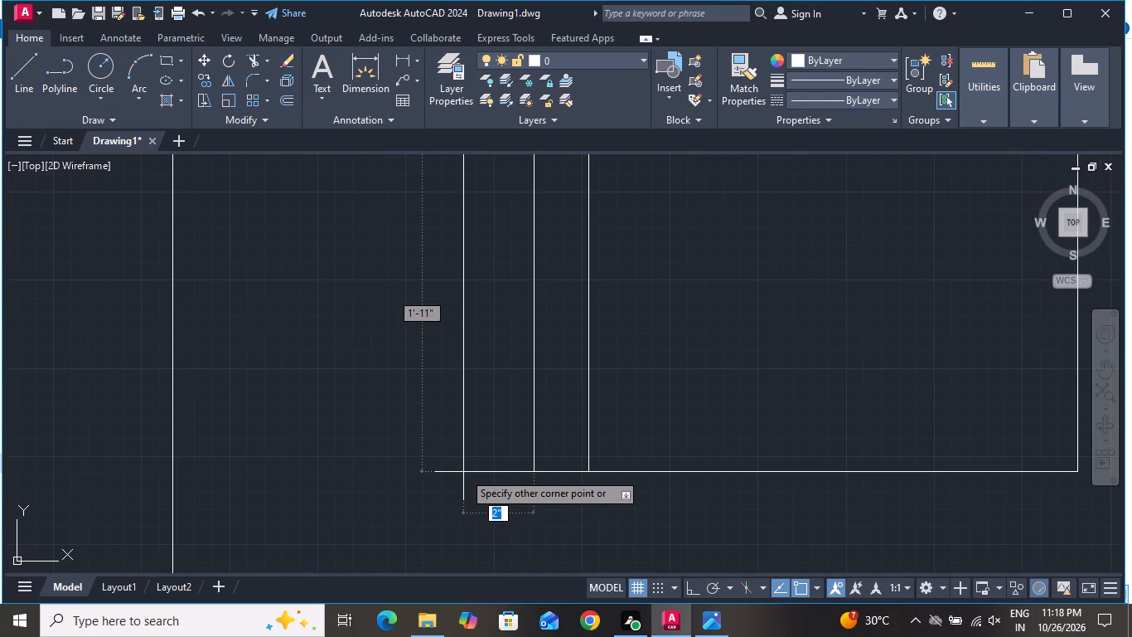
pyautogui.click(473, 472)
# Draw an armrest rectangle about 2" deep on the two-seater's upper edge, from the backrest's outer corner to just short of the seat front.
pyautogui.scroll(-2, 500, 520)
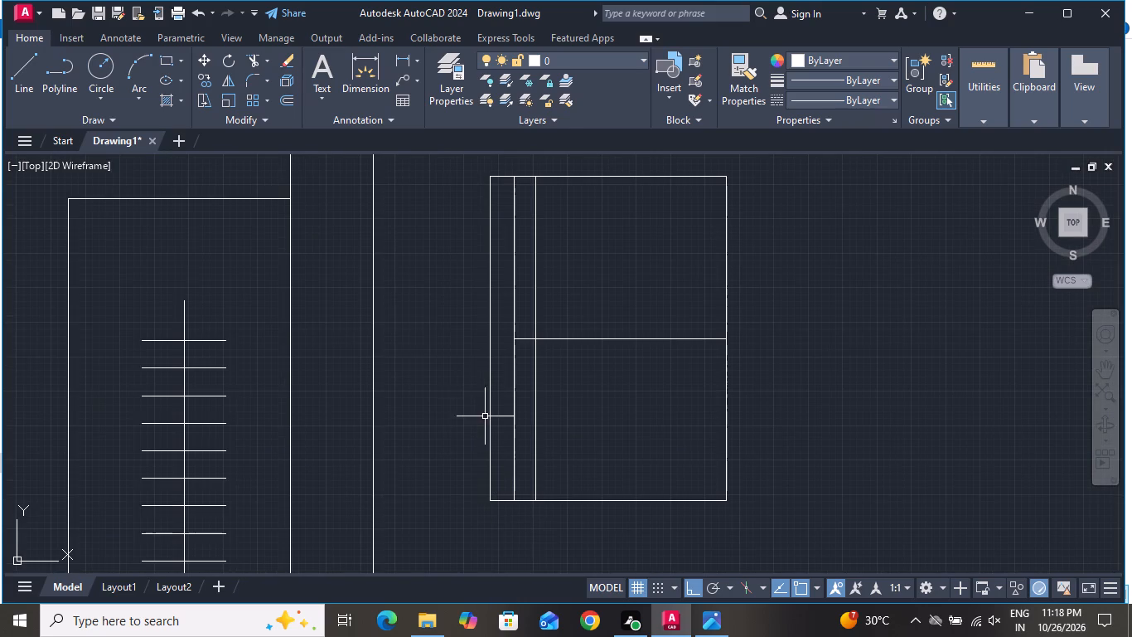
pyautogui.click(163, 66)
pyautogui.scroll(-1, 382, 363)
pyautogui.scroll(1, 443, 249)
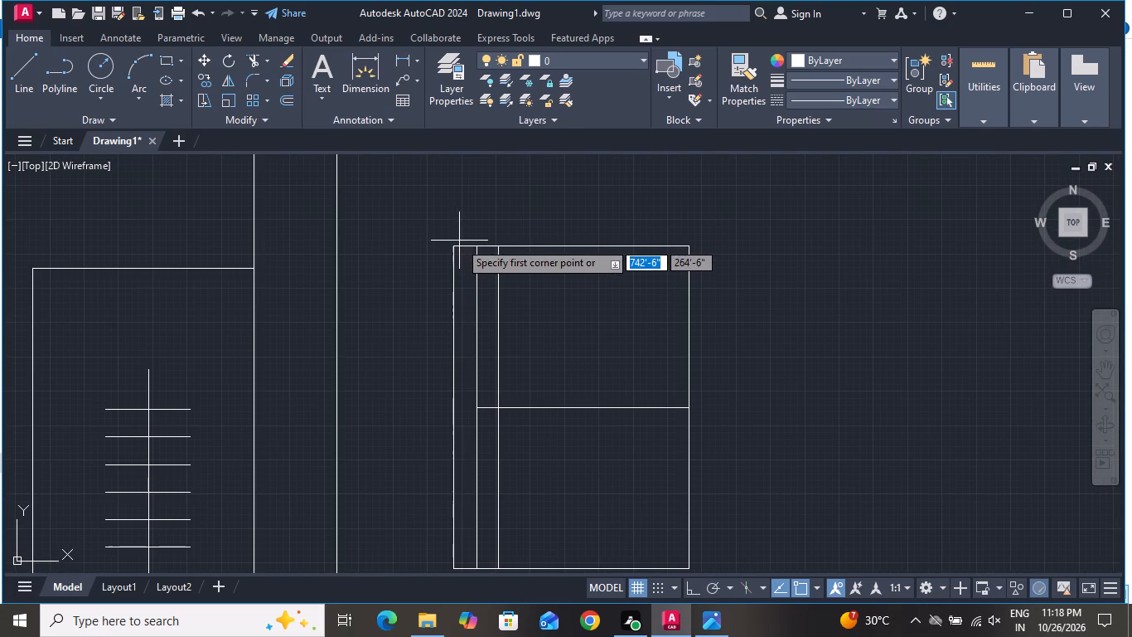
pyautogui.click(452, 246)
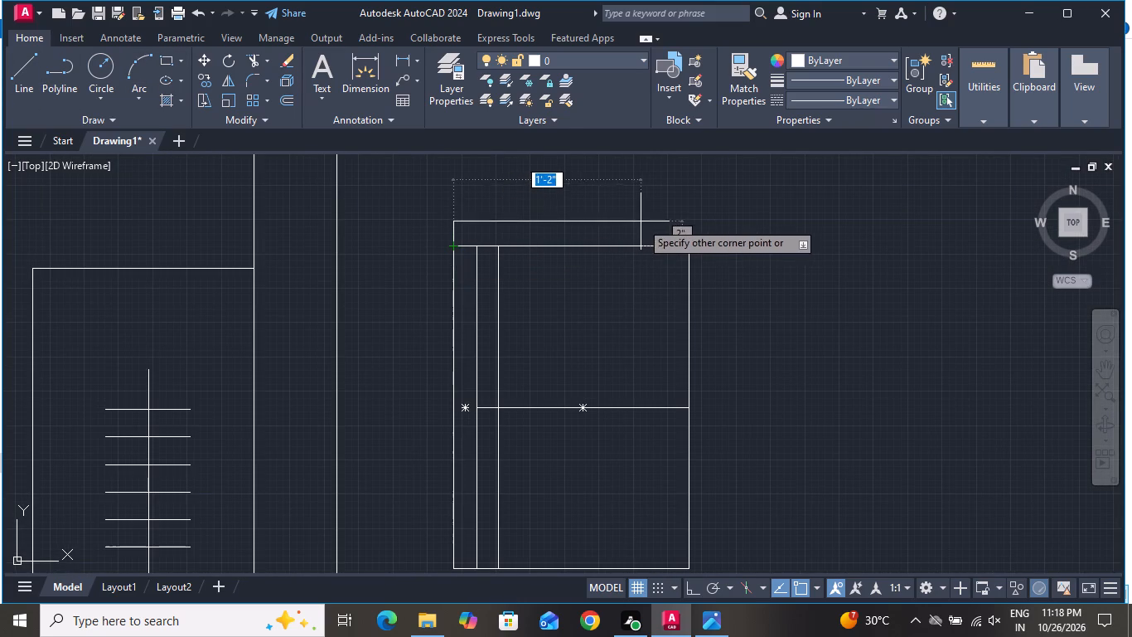
pyautogui.click(656, 219)
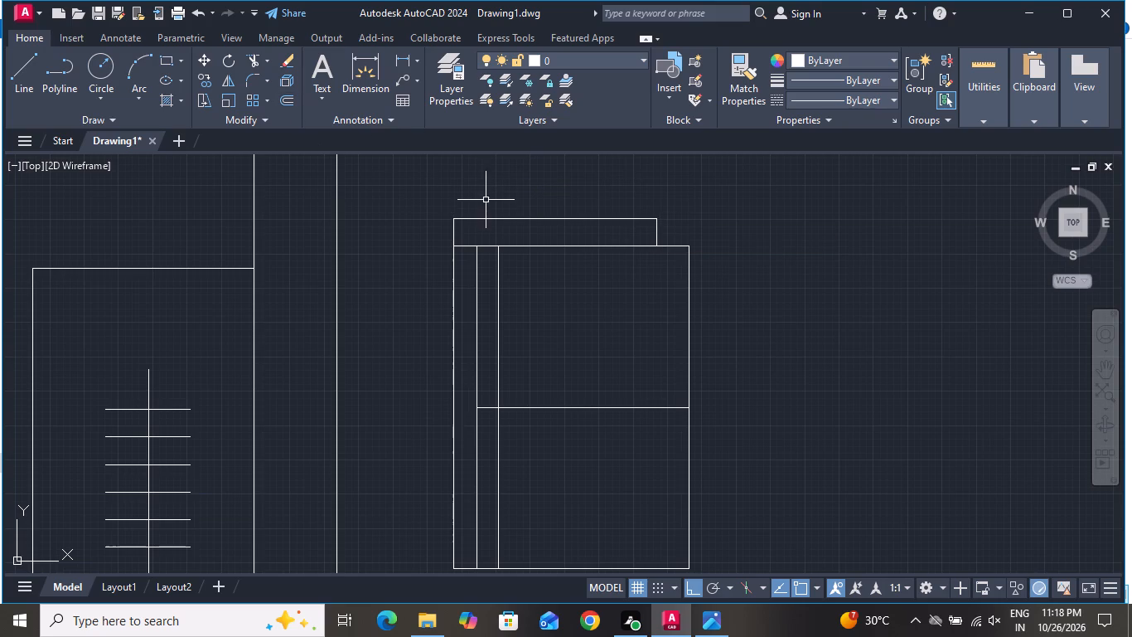
# Copy the upper armrest rectangle straight down about 2'-1" against the two-seater's lower edge.
pyautogui.click(487, 205)
pyautogui.click(457, 238)
pyautogui.click(207, 78)
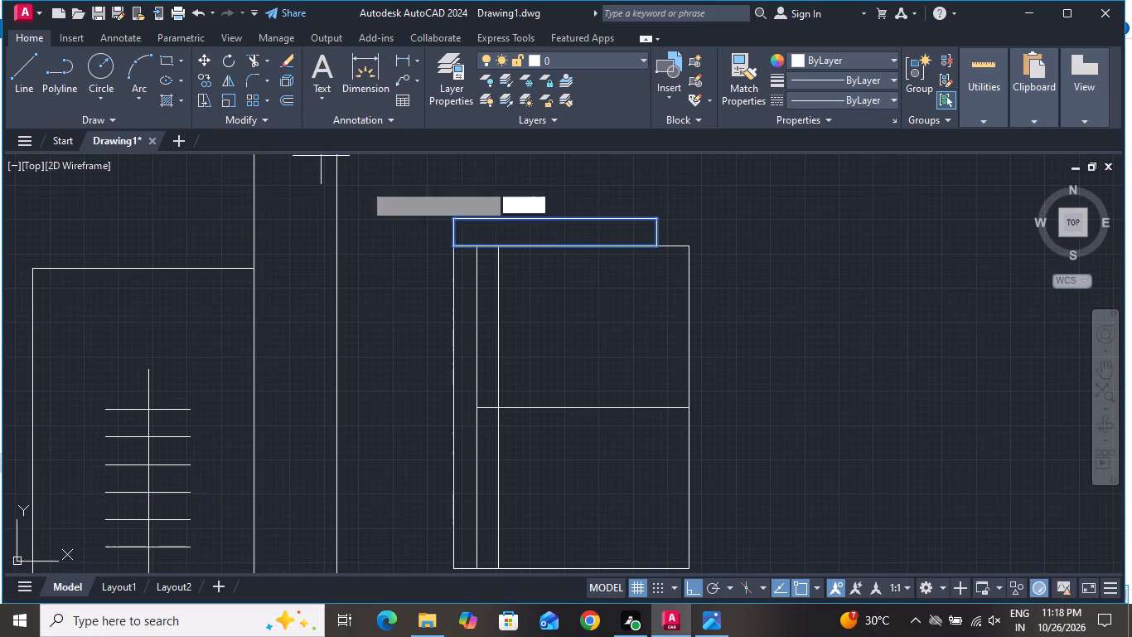
pyautogui.click(452, 247)
pyautogui.scroll(-2, 472, 370)
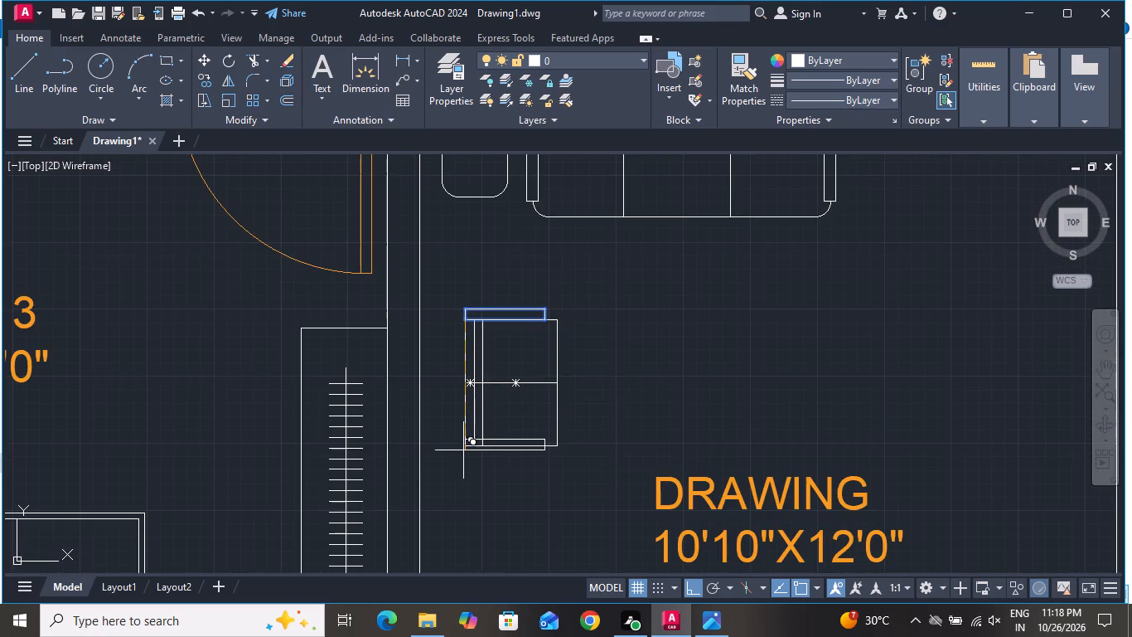
pyautogui.scroll(3, 461, 464)
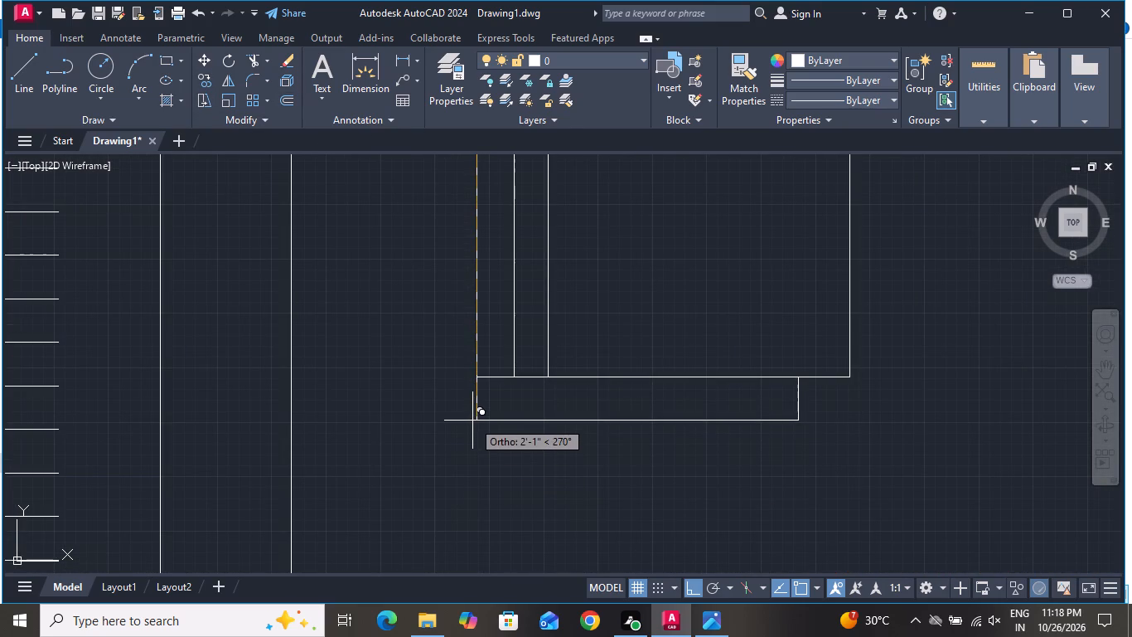
pyautogui.click(472, 421)
pyautogui.scroll(-2, 485, 476)
pyautogui.rightClick(481, 487)
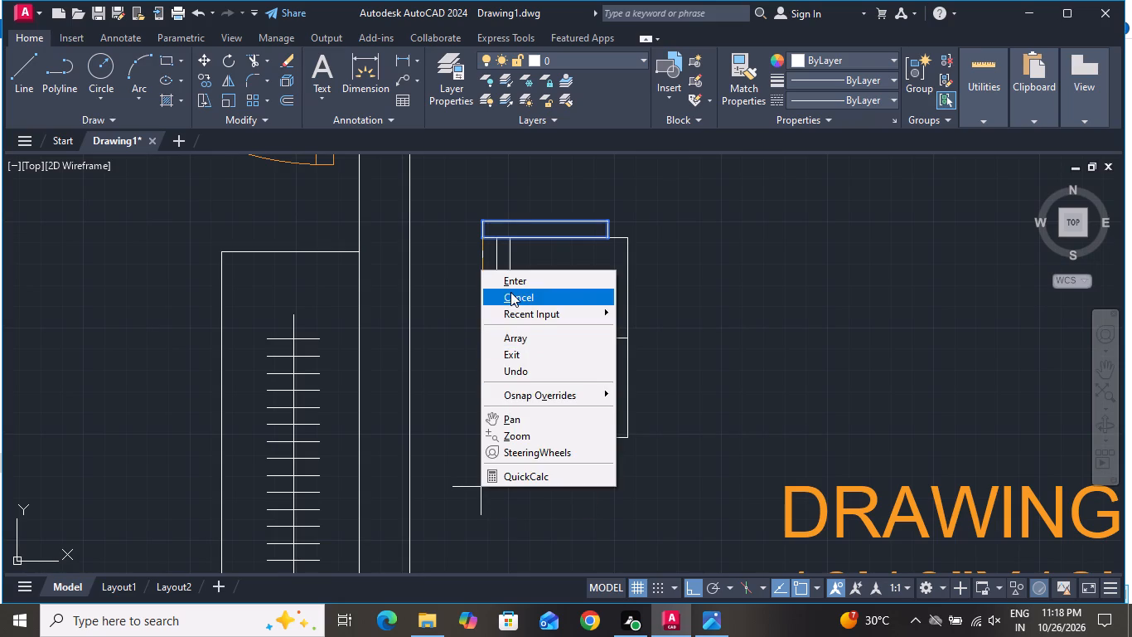
pyautogui.click(510, 292)
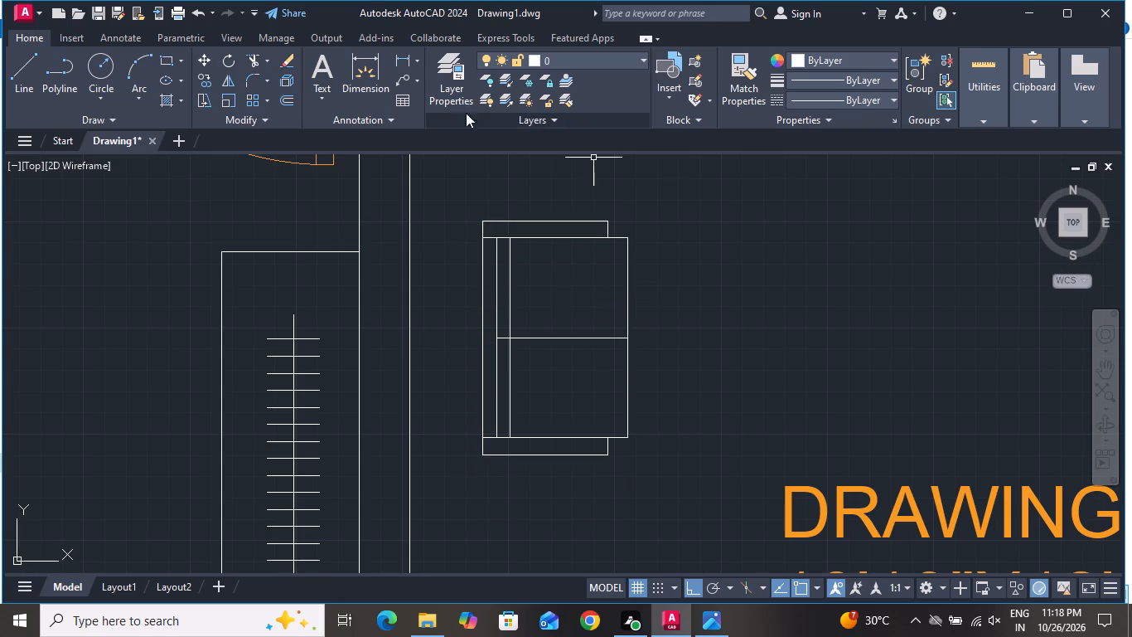
# Trim the overlapping edges where the backrest meets the upper and lower armrests of the drawing room's two-seater.
pyautogui.click(259, 60)
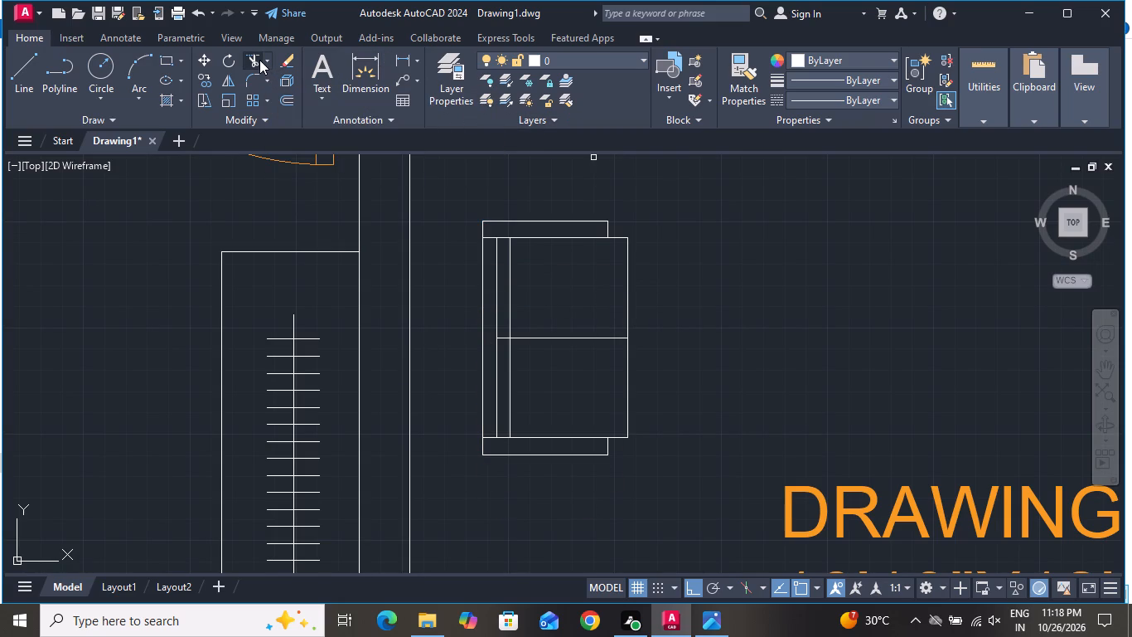
pyautogui.scroll(2, 447, 193)
pyautogui.scroll(2, 549, 318)
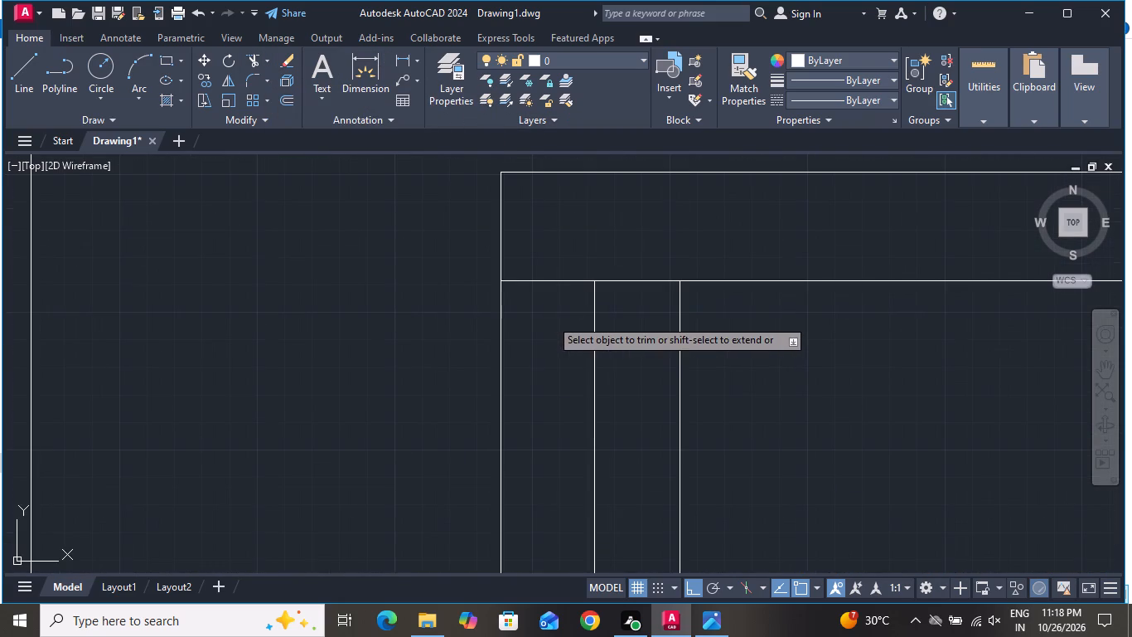
pyautogui.click(550, 318)
pyautogui.click(560, 246)
pyautogui.scroll(-4, 616, 209)
pyautogui.scroll(3, 612, 425)
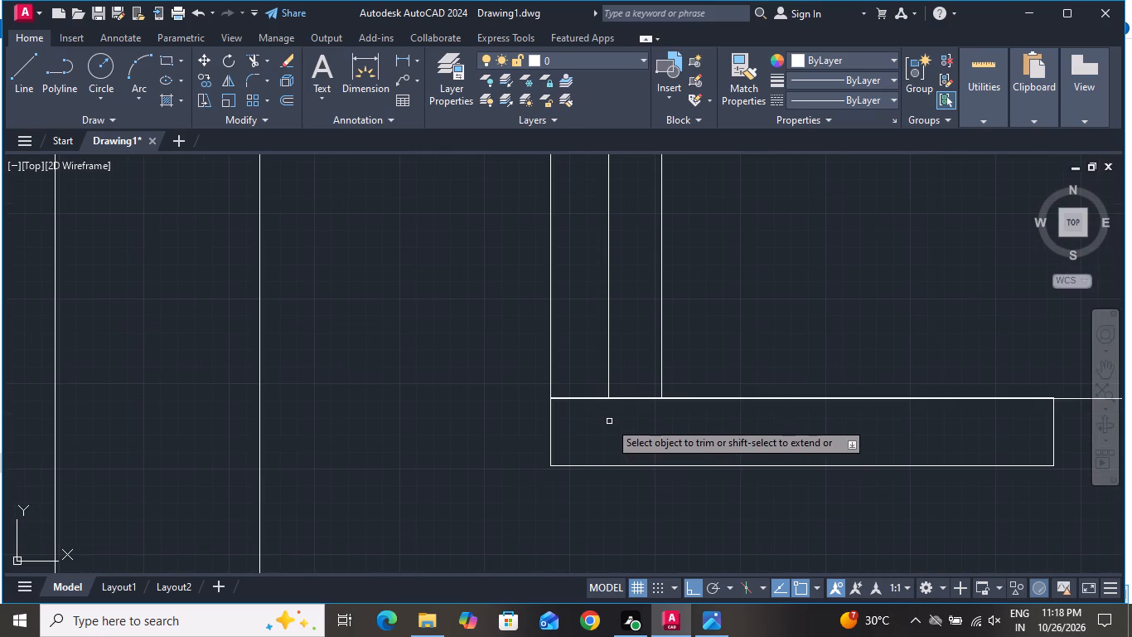
pyautogui.click(592, 413)
pyautogui.click(591, 378)
pyautogui.scroll(-3, 592, 471)
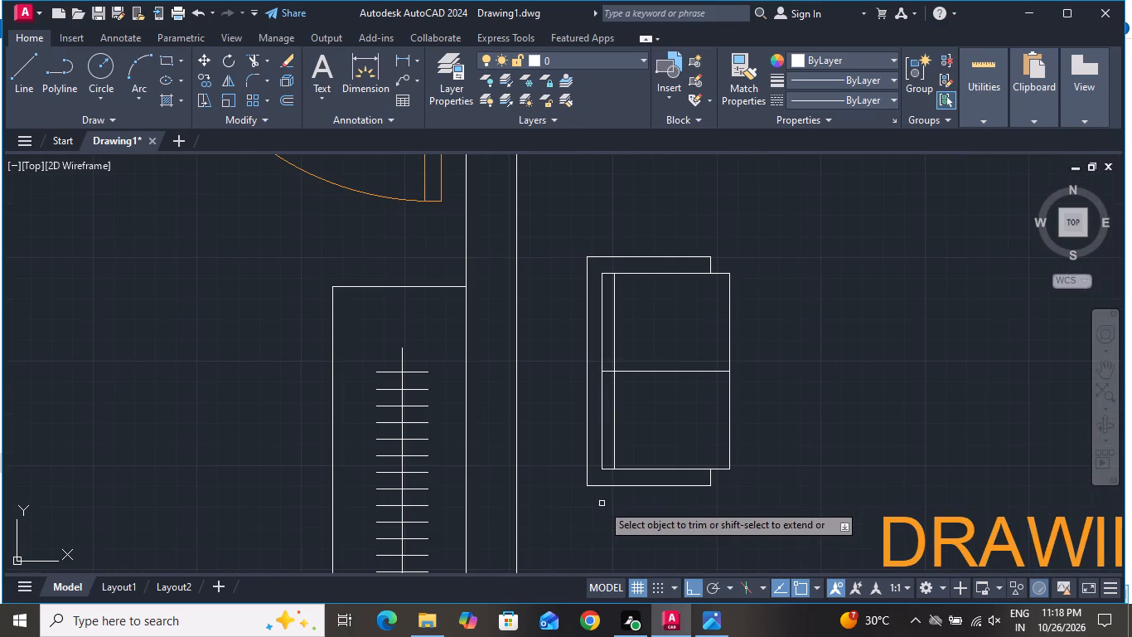
pyautogui.scroll(-2, 788, 430)
pyautogui.rightClick(811, 372)
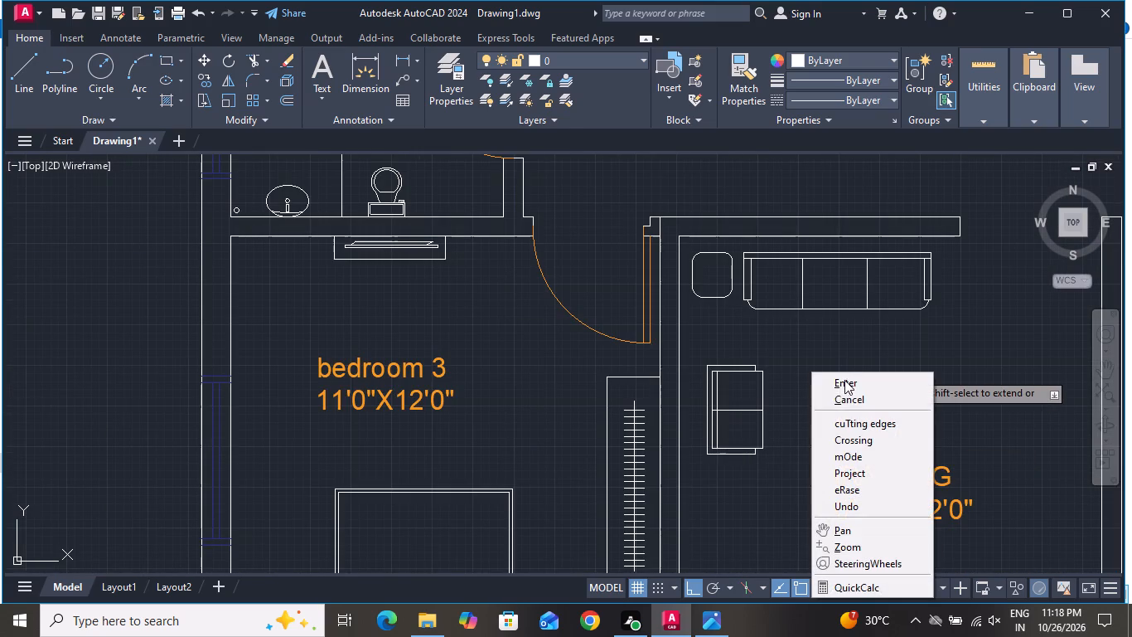
pyautogui.click(849, 399)
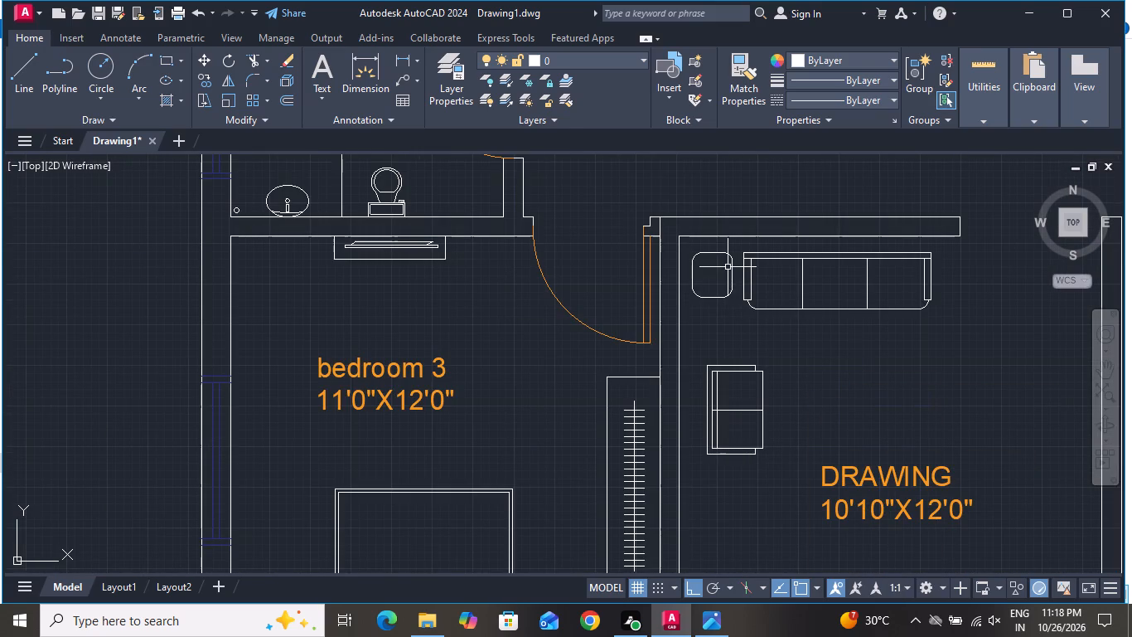
# Delete the rounded side table in the drawing room's upper-left corner, beside the three-seat sofa.
pyautogui.click(728, 253)
pyautogui.press('Delete')
# Move the whole two-seater up and slightly left, closer to the drawing room's left wall and the three-seat sofa, with ortho off.
pyautogui.click(799, 351)
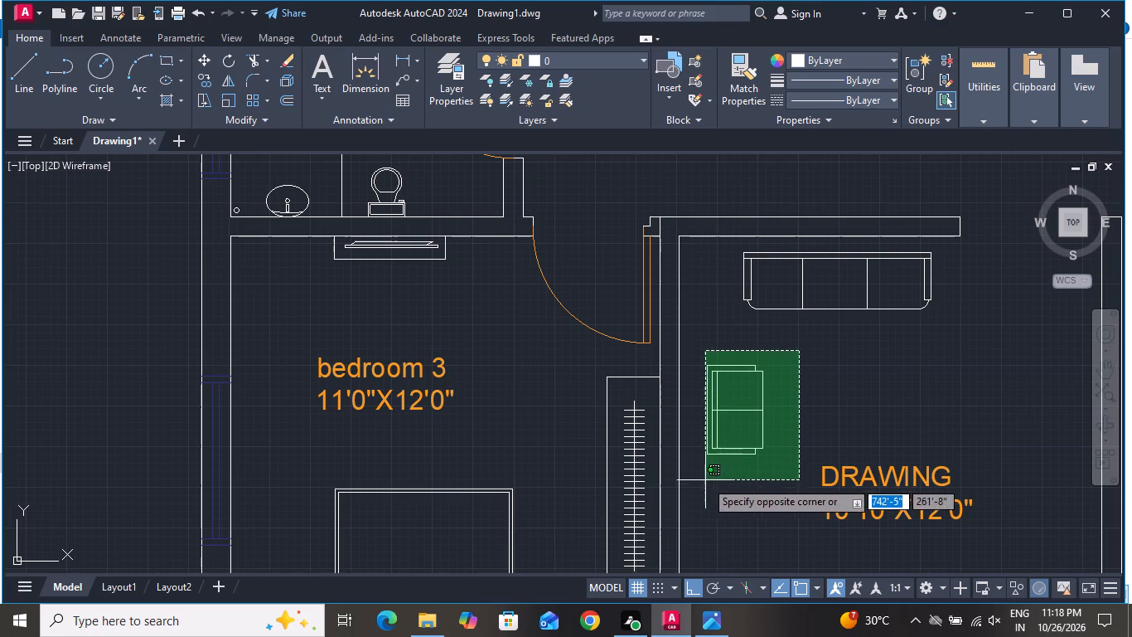
pyautogui.click(696, 489)
pyautogui.click(205, 66)
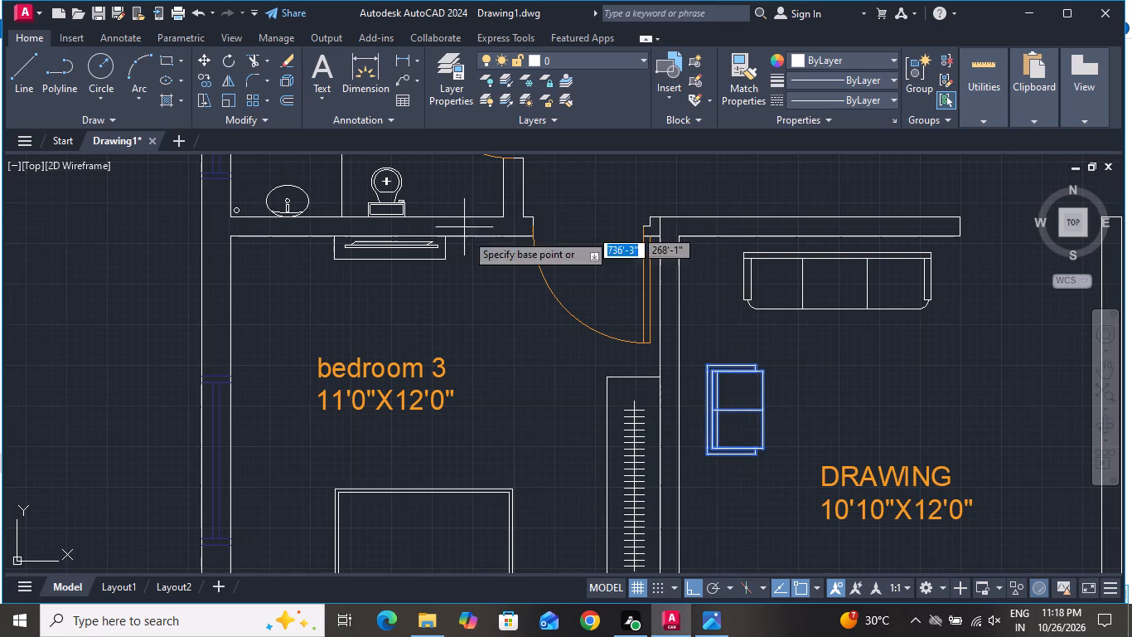
pyautogui.click(723, 413)
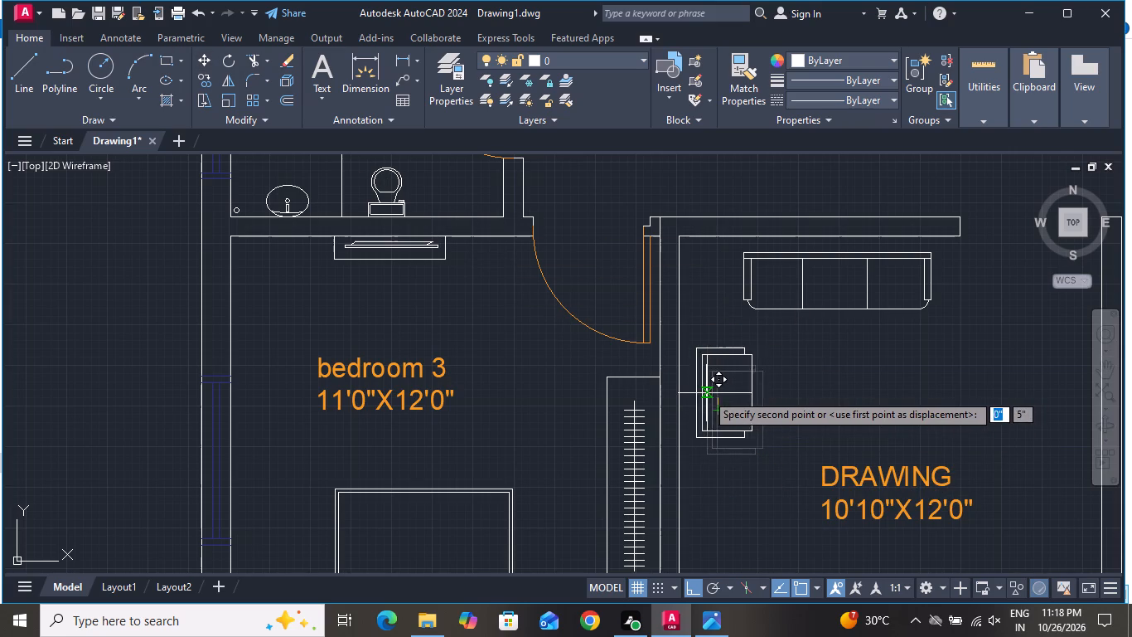
pyautogui.click(699, 577)
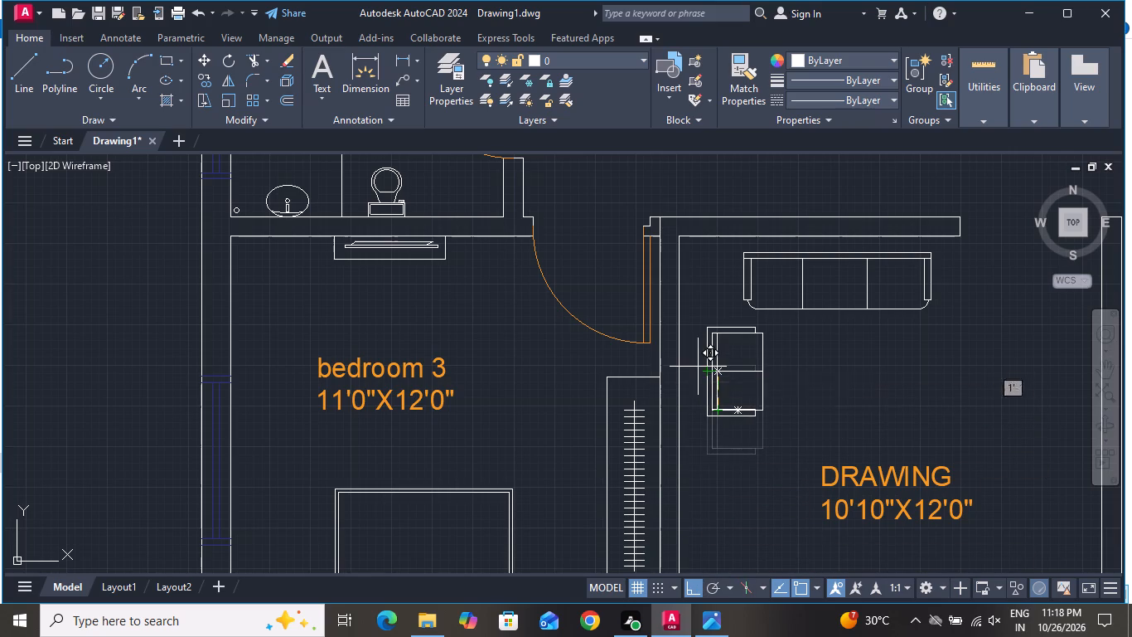
pyautogui.click(692, 592)
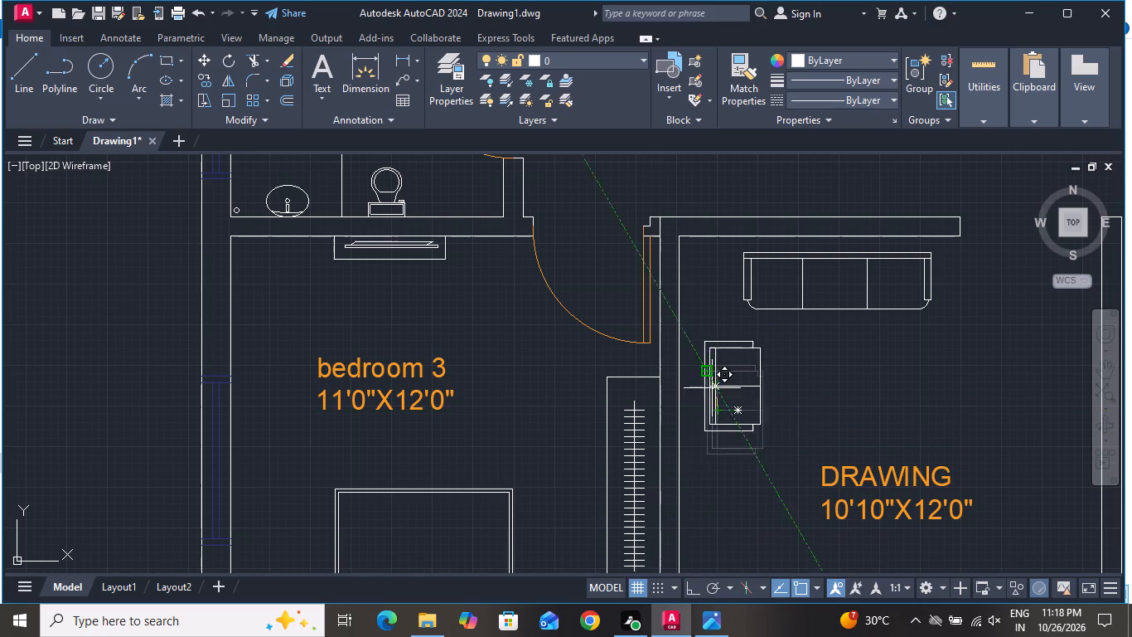
pyautogui.click(709, 376)
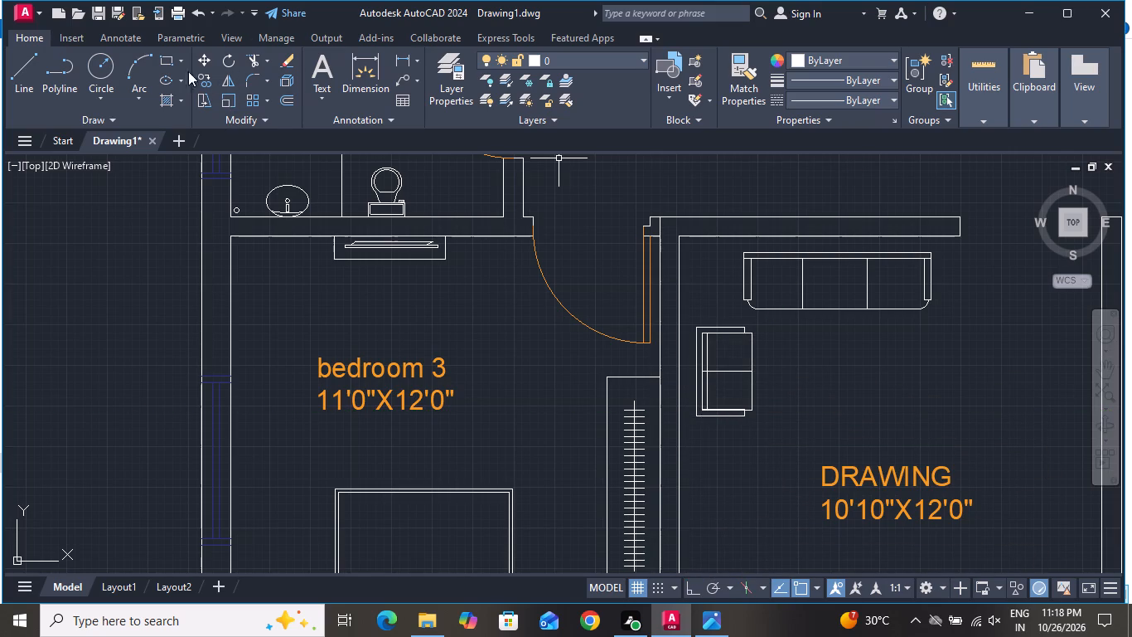
# Draw a side table rectangle, slightly taller than wide, in the drawing room's upper-left corner between the wall and the three-seat sofa.
pyautogui.click(170, 57)
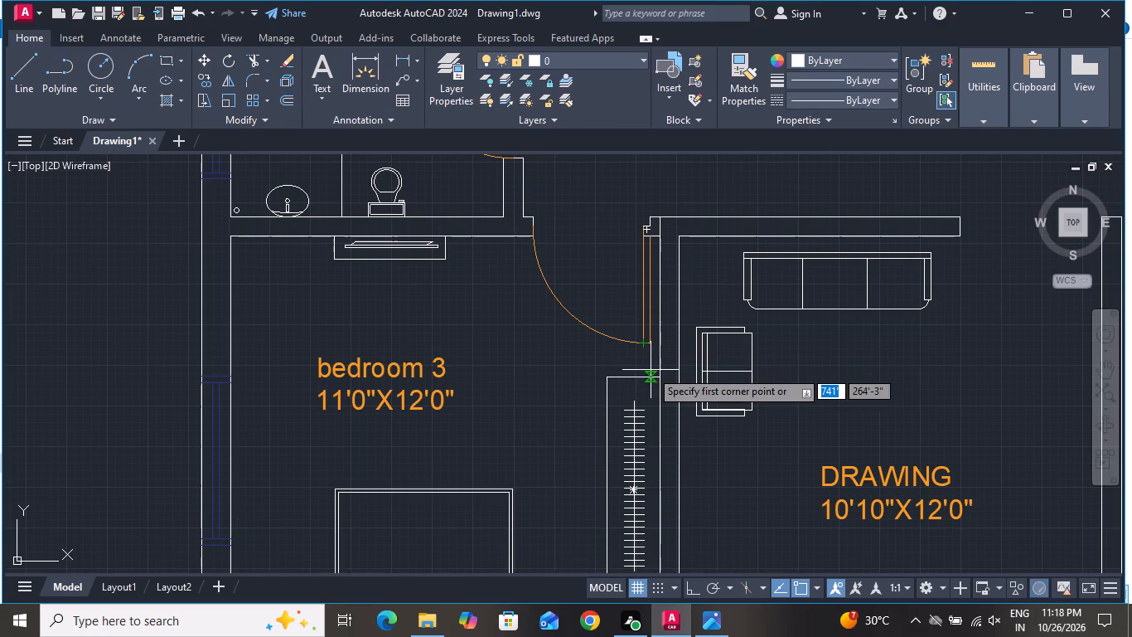
pyautogui.scroll(2, 787, 345)
pyautogui.scroll(-2, 742, 333)
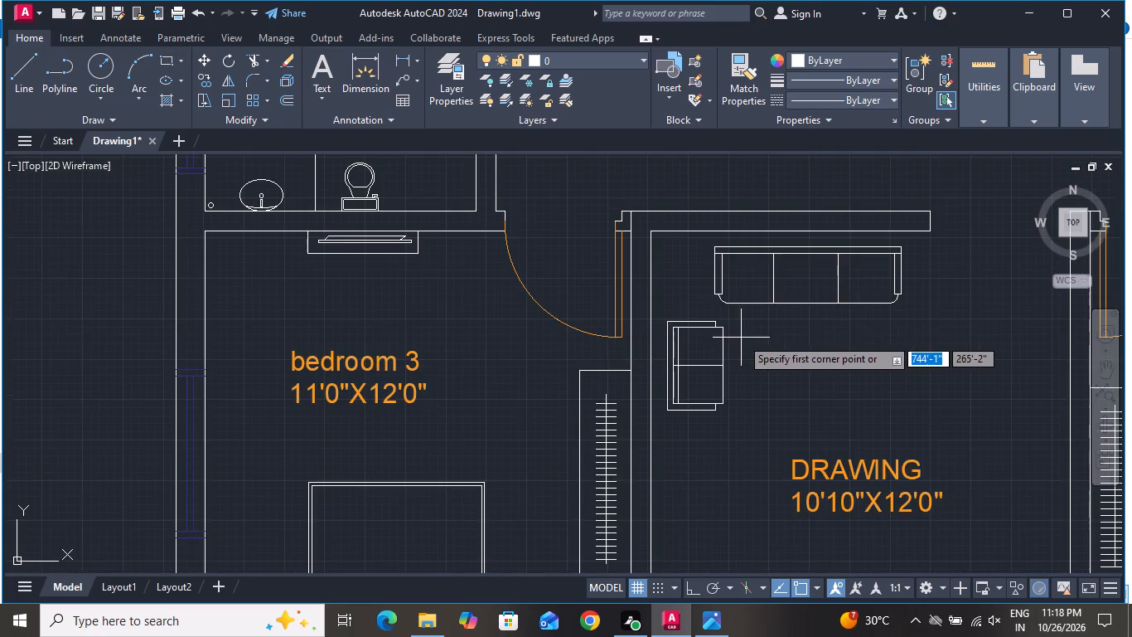
pyautogui.scroll(3, 663, 236)
pyautogui.click(639, 295)
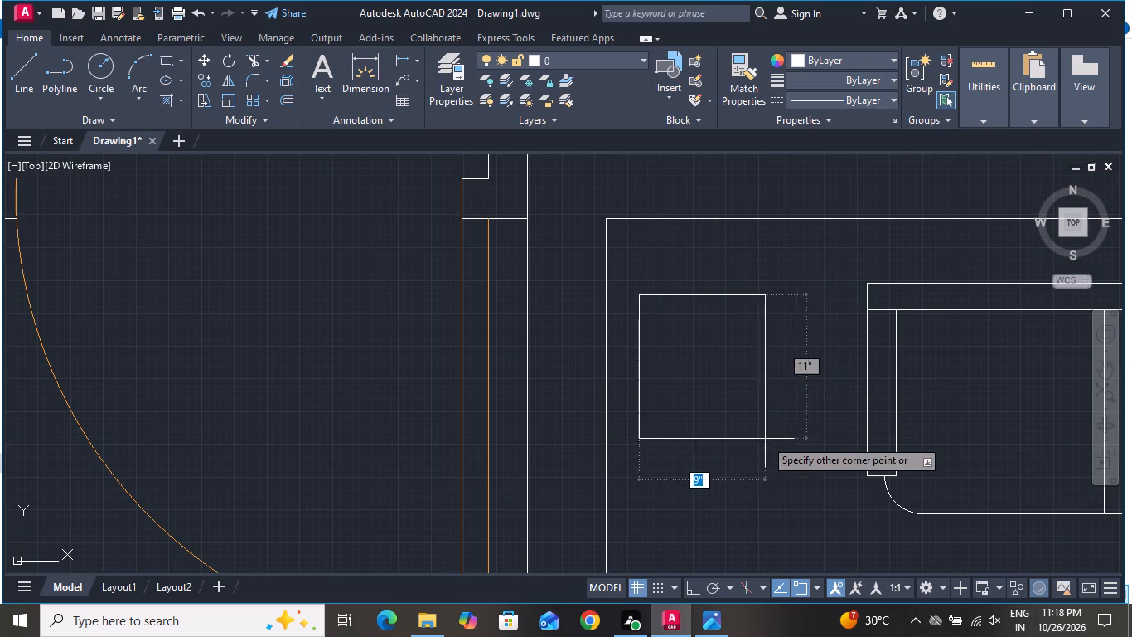
pyautogui.click(797, 484)
pyautogui.scroll(-2, 791, 393)
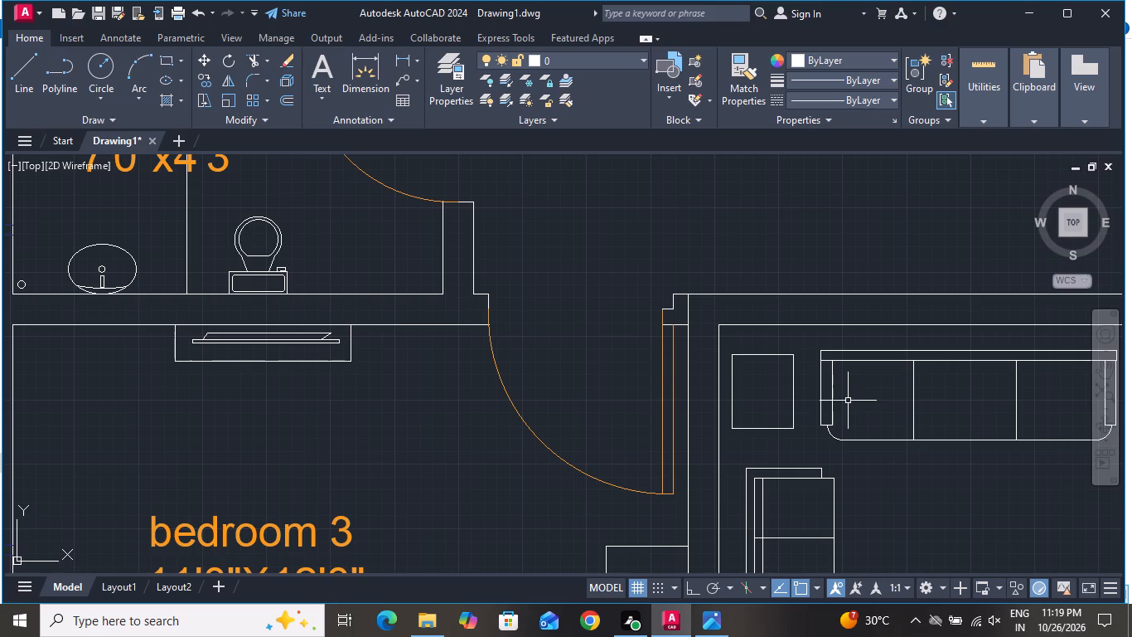
# Offset the corner side table rectangle 1" inward.
pyautogui.press('o')
pyautogui.press('space')
pyautogui.write('1"')
pyautogui.press('Return')
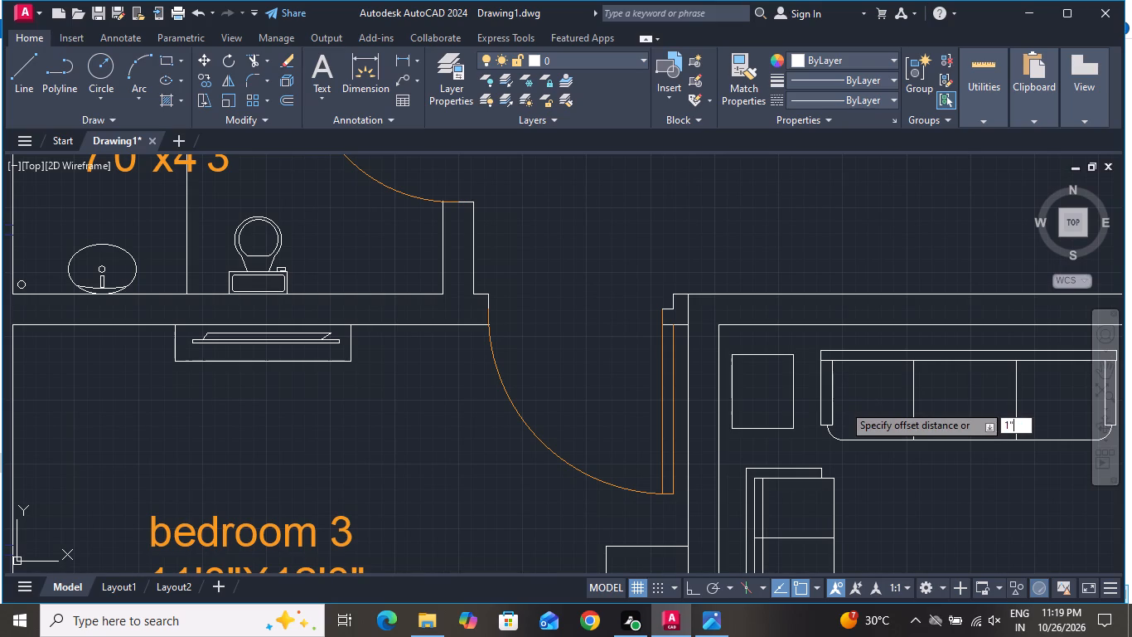
pyautogui.click(771, 354)
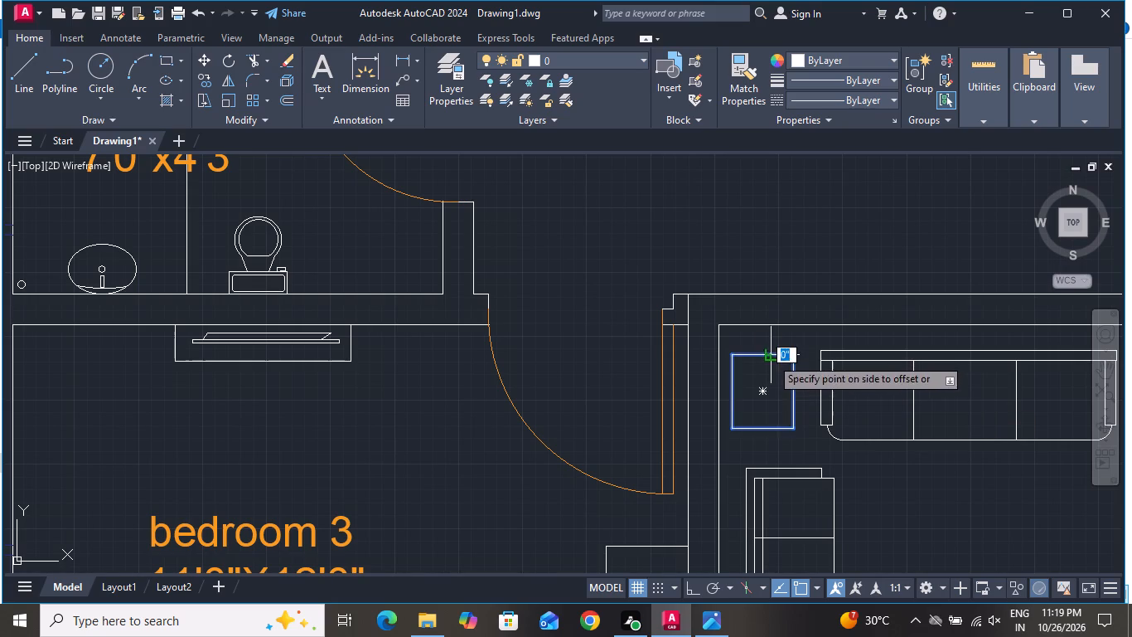
pyautogui.click(771, 368)
pyautogui.scroll(-2, 777, 413)
pyautogui.rightClick(840, 455)
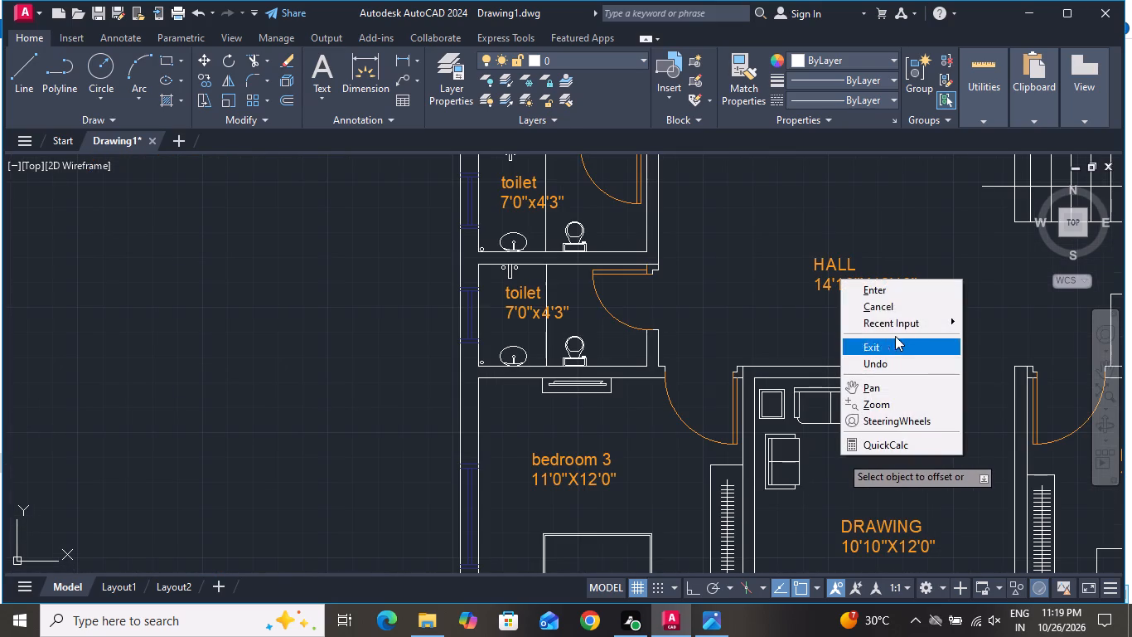
pyautogui.click(893, 307)
pyautogui.scroll(-2, 831, 377)
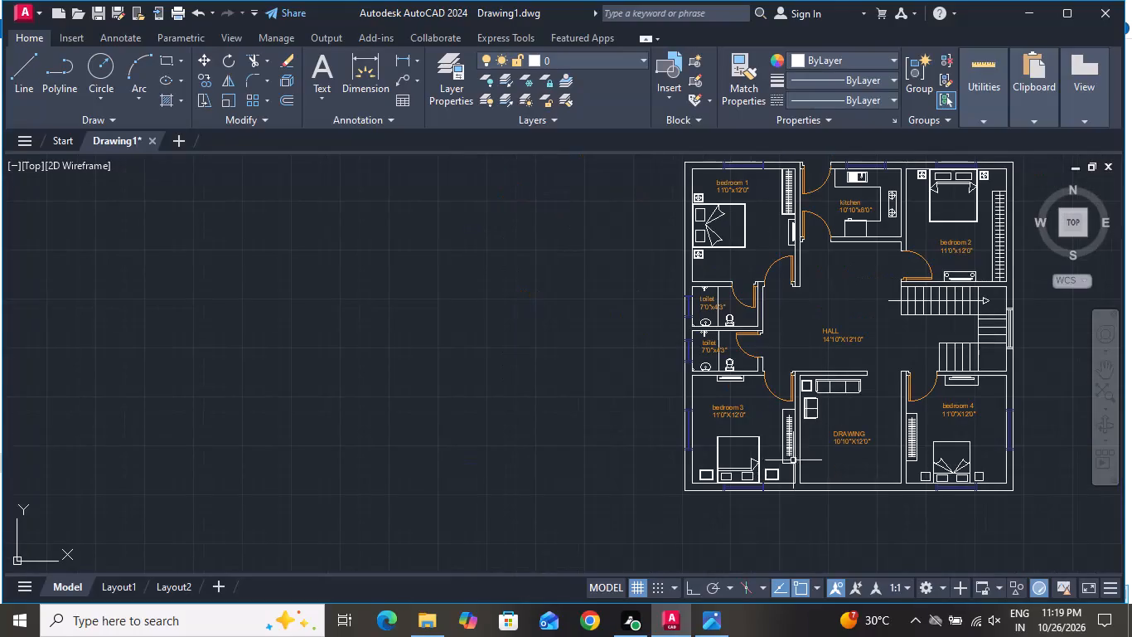
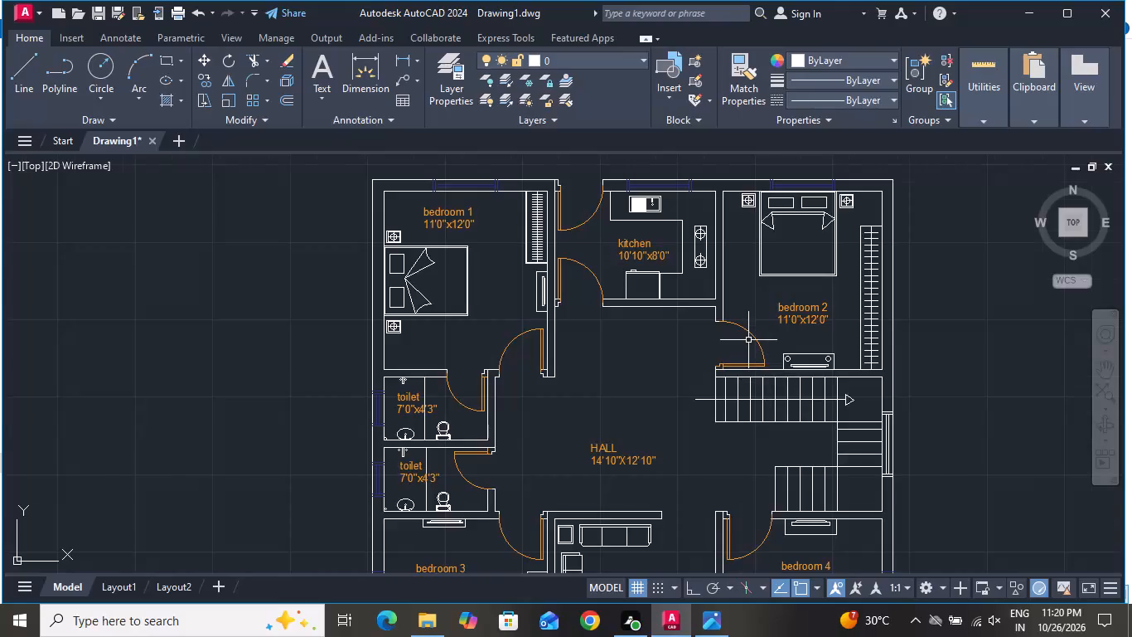
# Draw a coffee table rectangle, wider than tall, in the drawing room below the three-seat sofa and beside the two-seater.
pyautogui.scroll(-1, 748, 340)
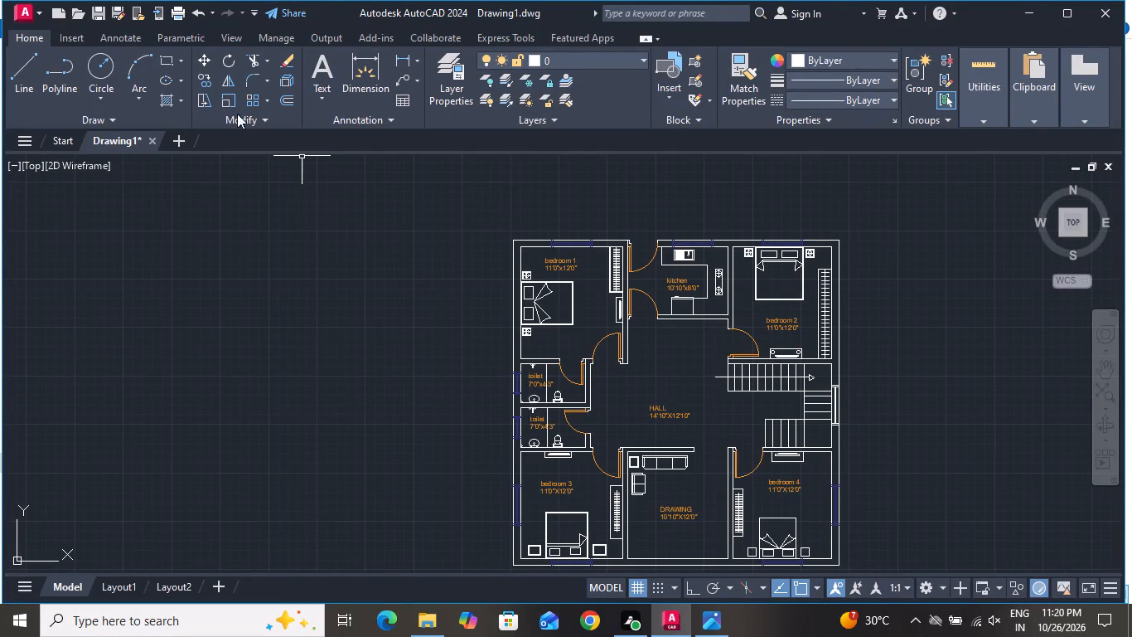
pyautogui.click(163, 66)
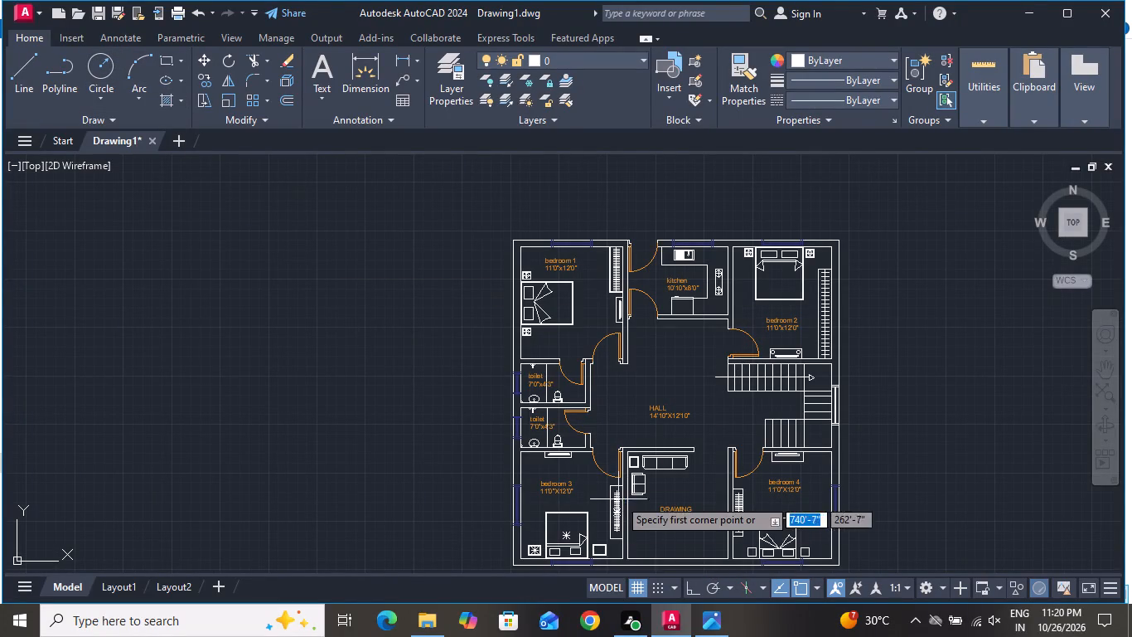
pyautogui.scroll(3, 651, 504)
pyautogui.click(663, 400)
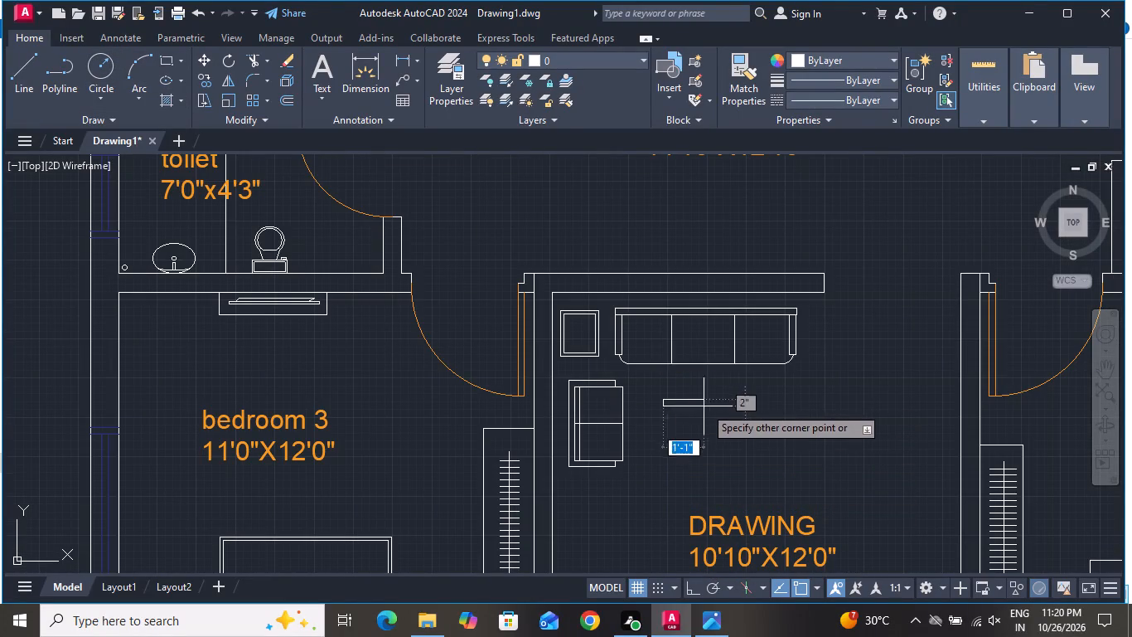
pyautogui.click(757, 472)
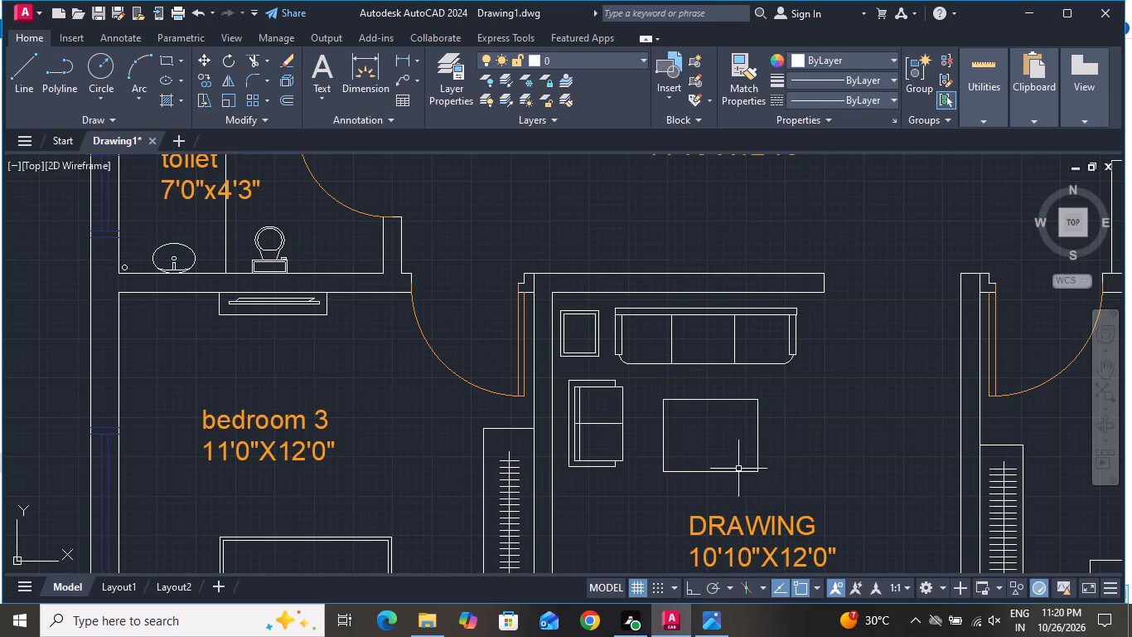
# Draw a vertical and a horizontal centre line across the coffee table, joining the midpoints of its opposite sides.
pyautogui.click(9, 74)
pyautogui.scroll(2, 648, 455)
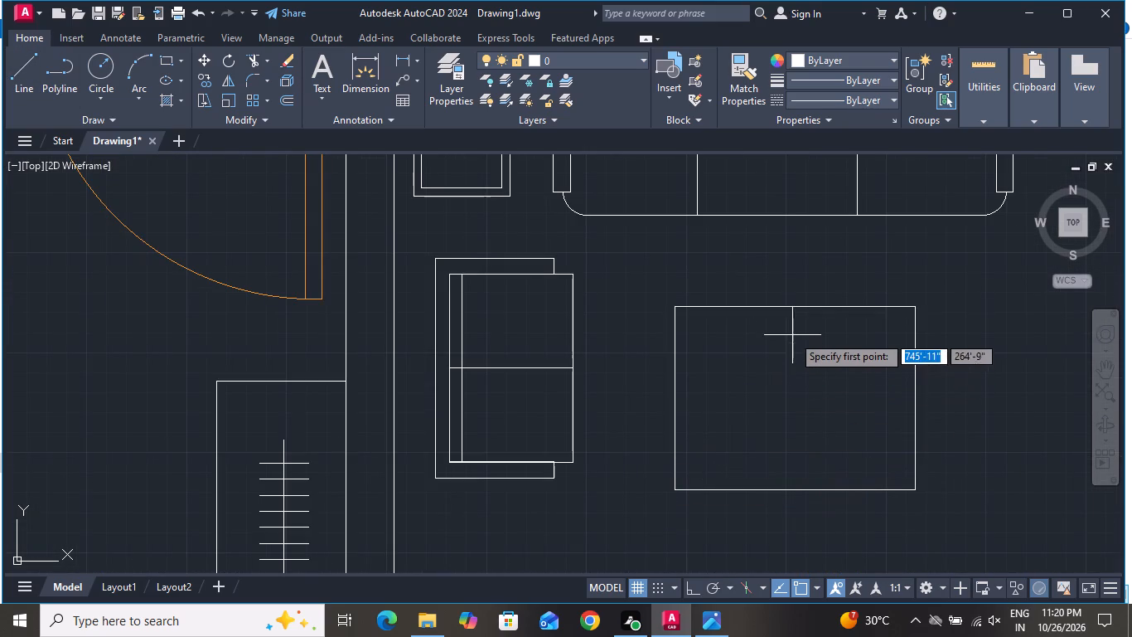
pyautogui.click(800, 305)
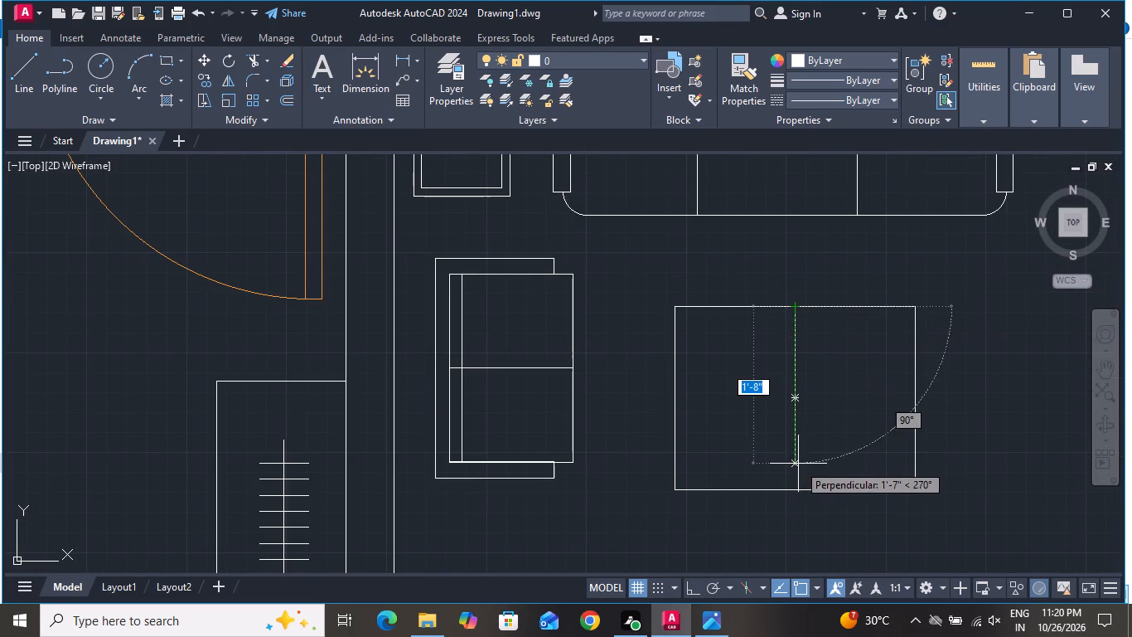
pyautogui.click(798, 489)
pyautogui.rightClick(798, 489)
pyautogui.click(854, 329)
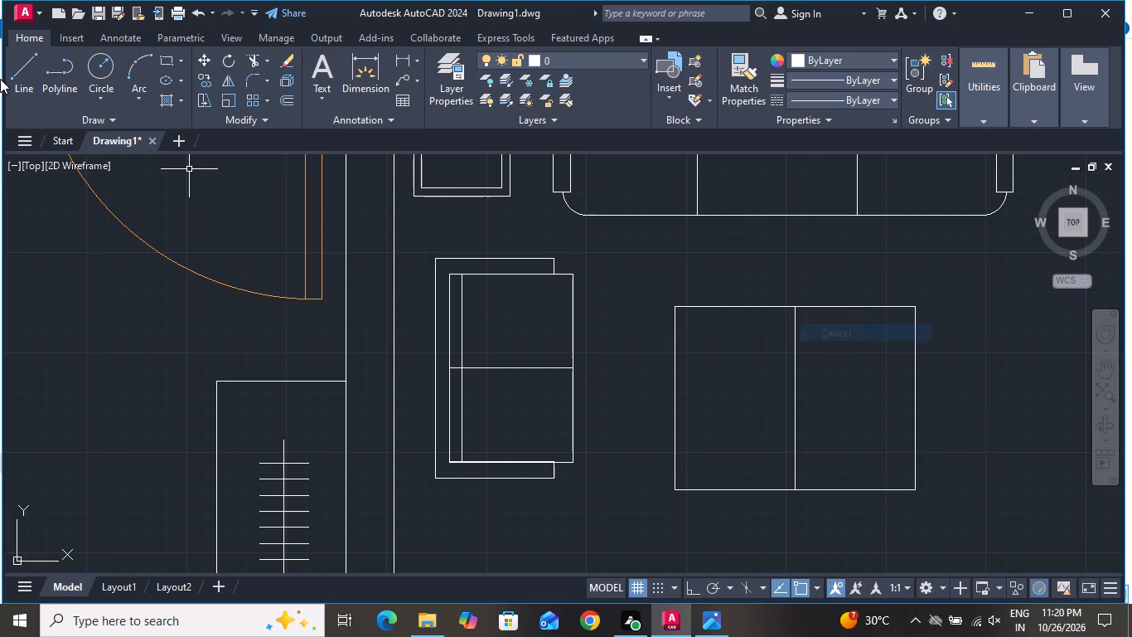
pyautogui.click(19, 66)
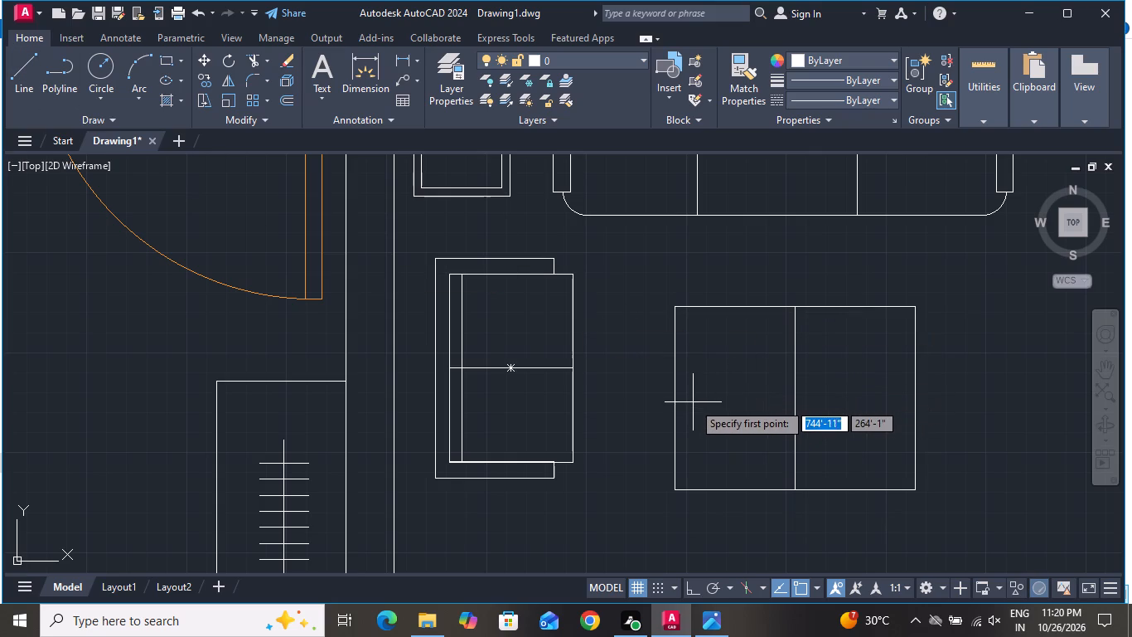
pyautogui.click(673, 406)
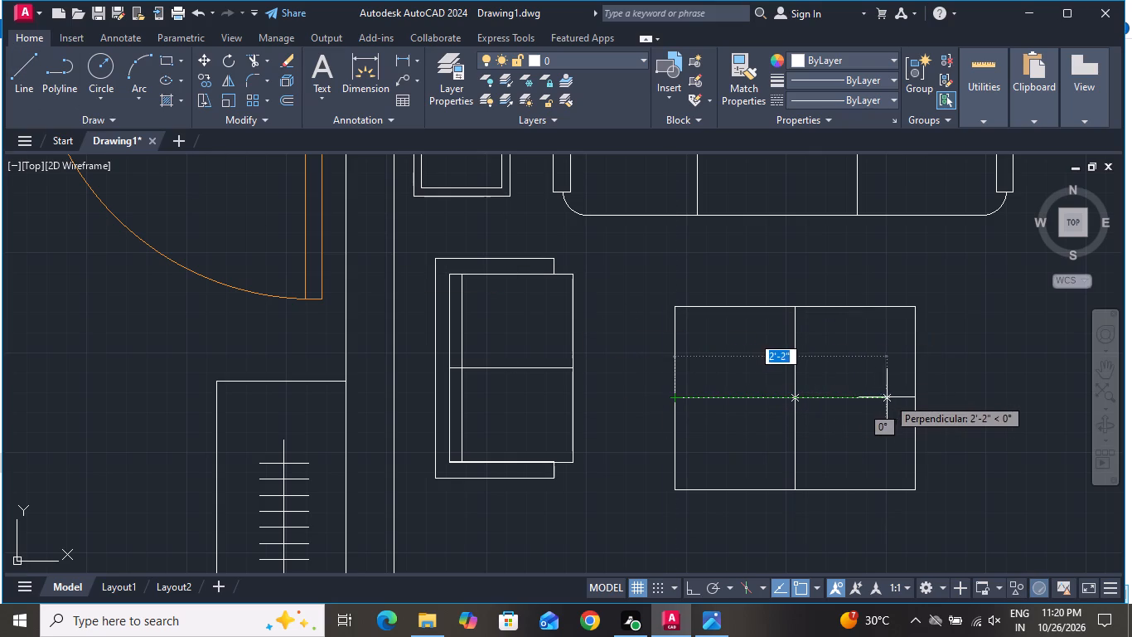
pyautogui.click(911, 396)
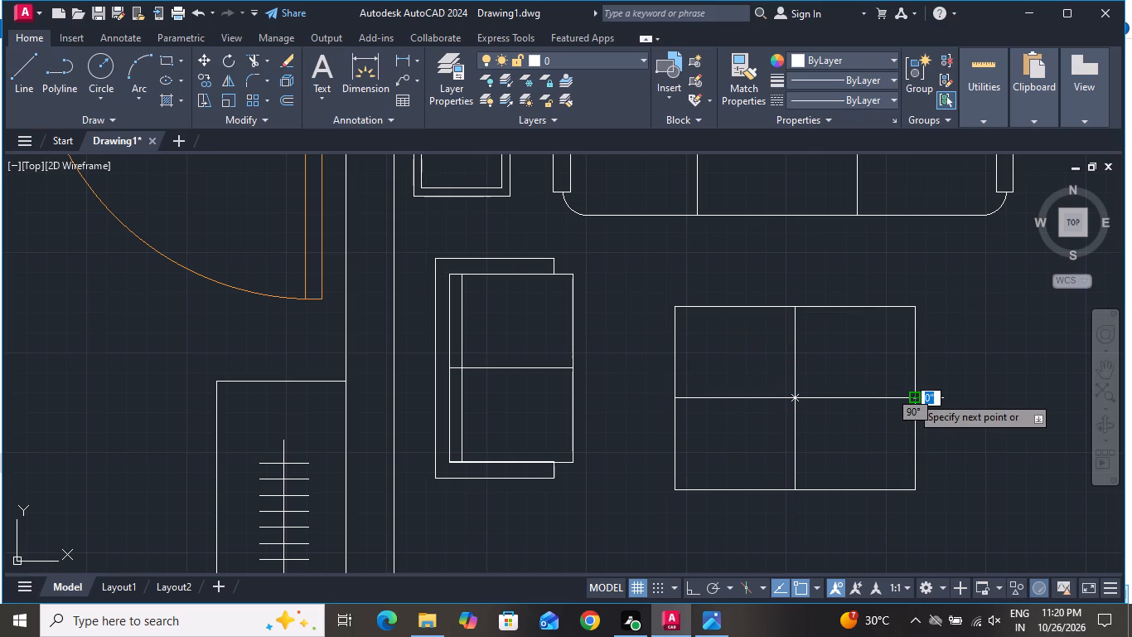
pyautogui.rightClick(911, 396)
pyautogui.click(923, 408)
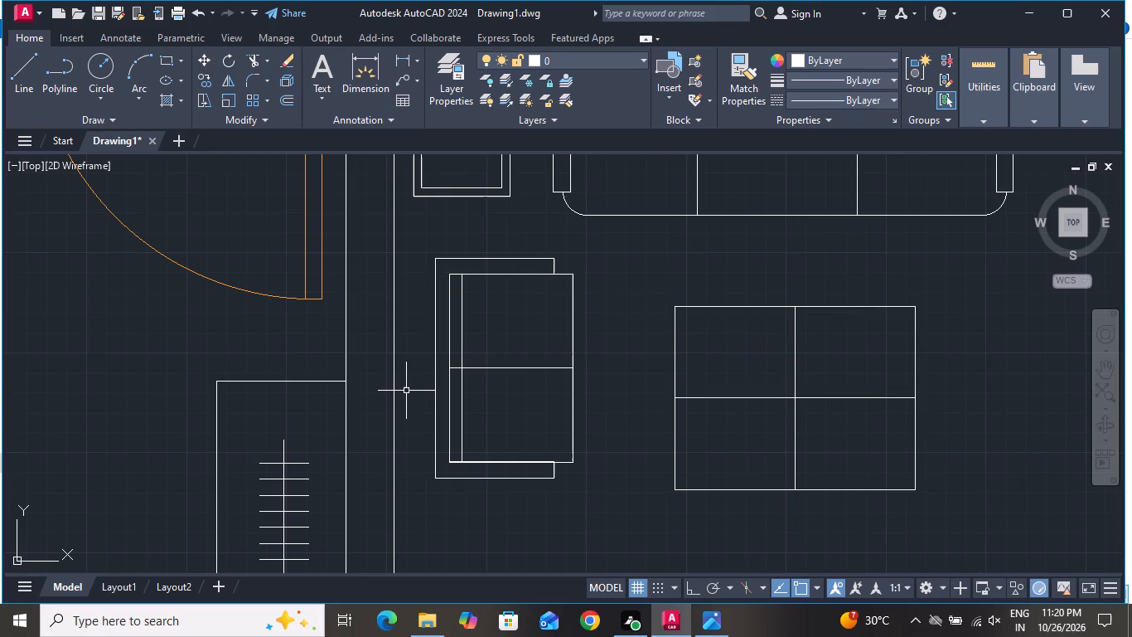
# Offset the coffee table's vertical and horizontal centre lines 1" to both sides.
pyautogui.press('o')
pyautogui.press('space')
pyautogui.write('1')
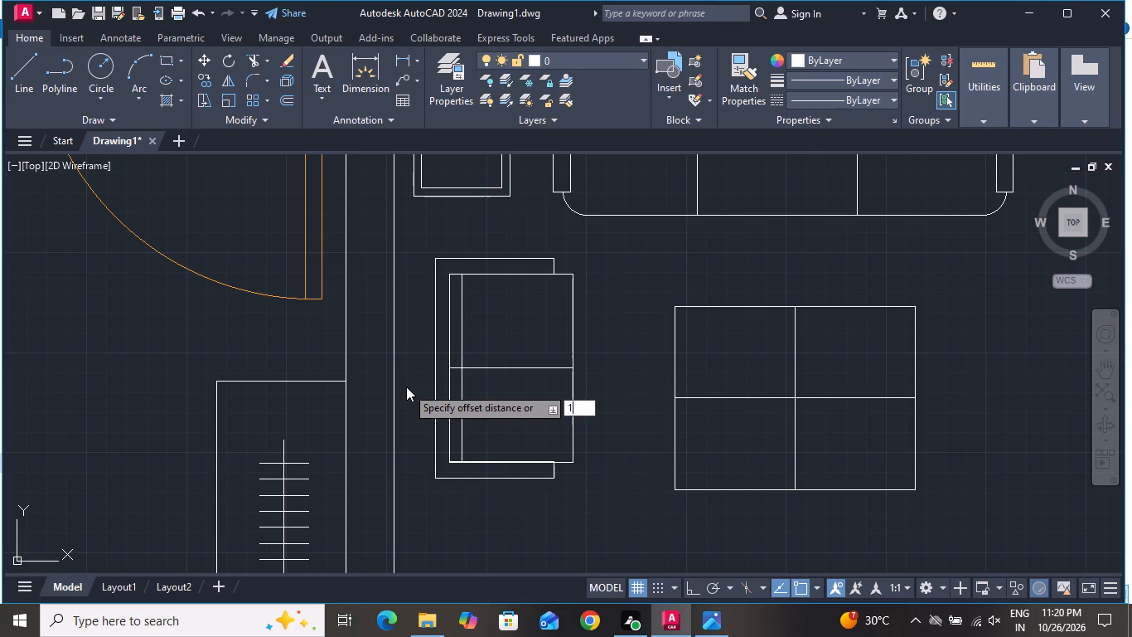
pyautogui.hotkey('shift', '"')
pyautogui.press('Return')
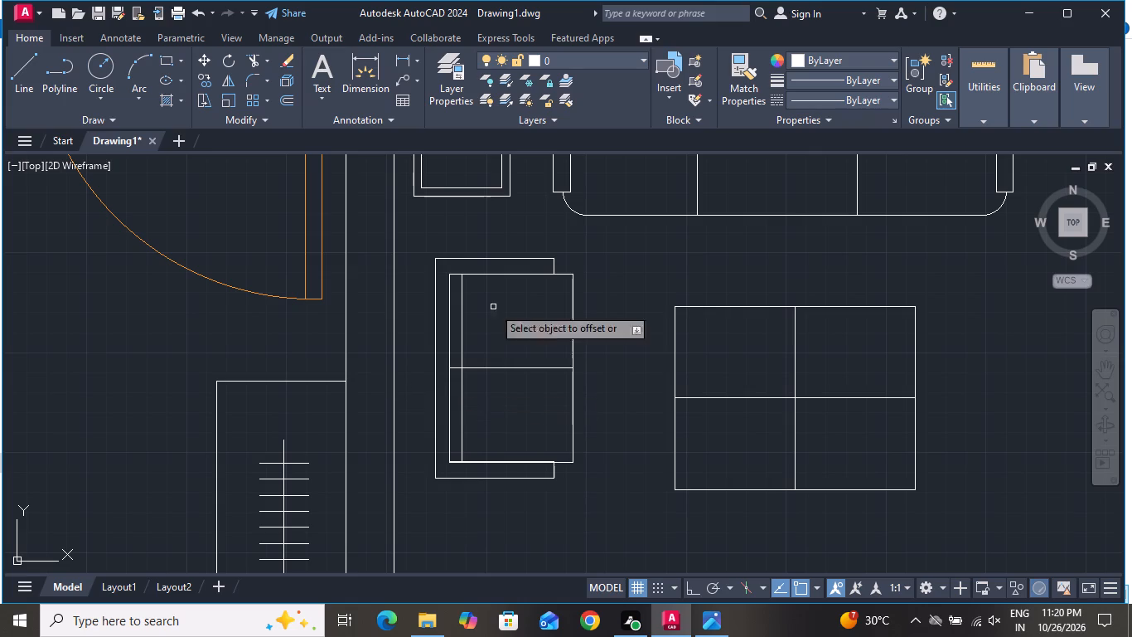
pyautogui.click(798, 333)
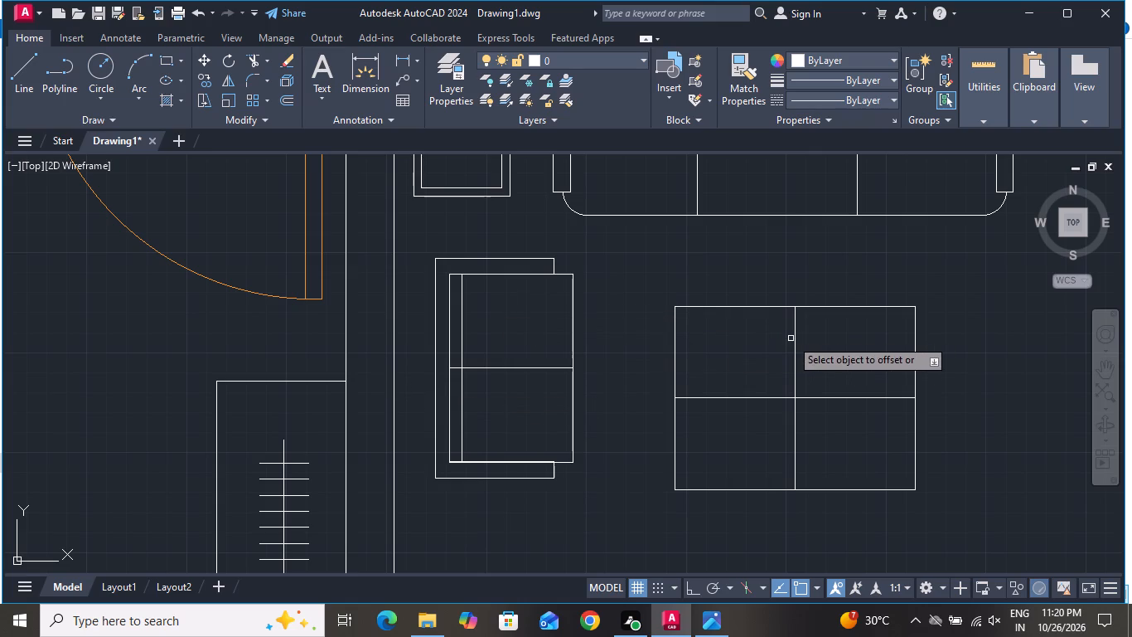
pyautogui.click(796, 333)
pyautogui.click(775, 348)
pyautogui.click(796, 348)
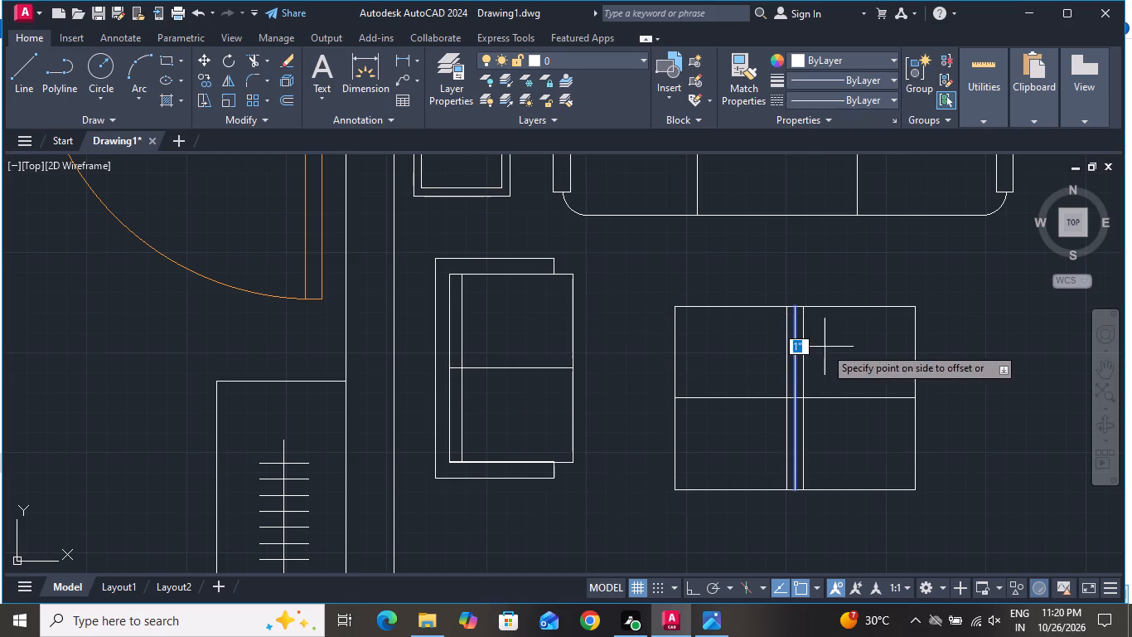
pyautogui.click(825, 346)
pyautogui.click(825, 398)
pyautogui.click(827, 391)
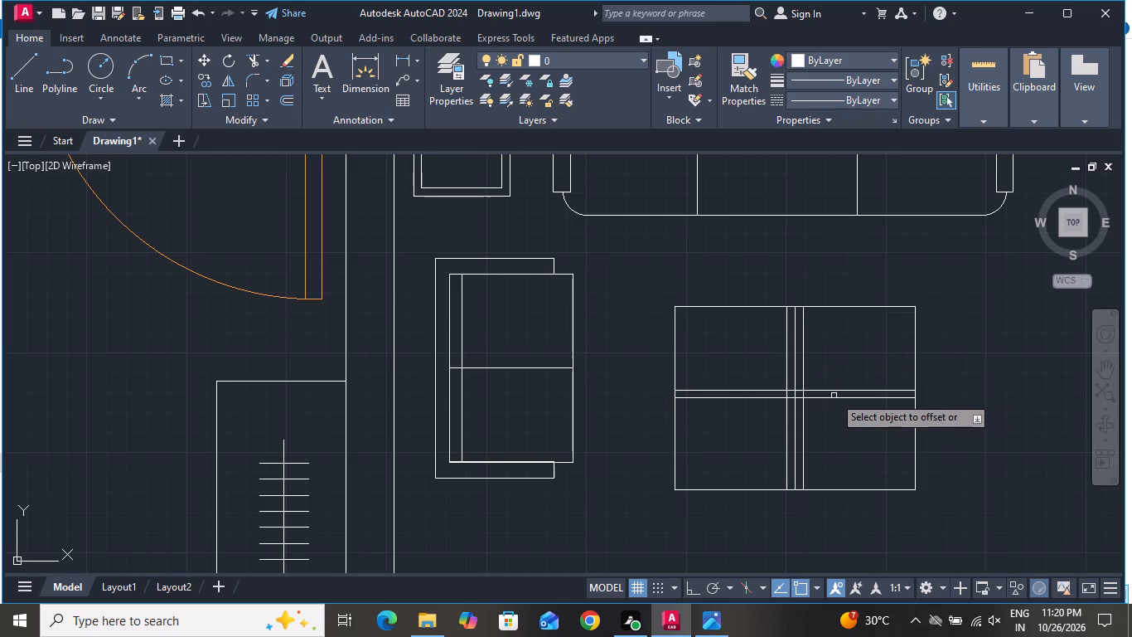
pyautogui.click(834, 396)
pyautogui.click(834, 396)
pyautogui.click(835, 421)
pyautogui.click(843, 400)
pyautogui.click(844, 439)
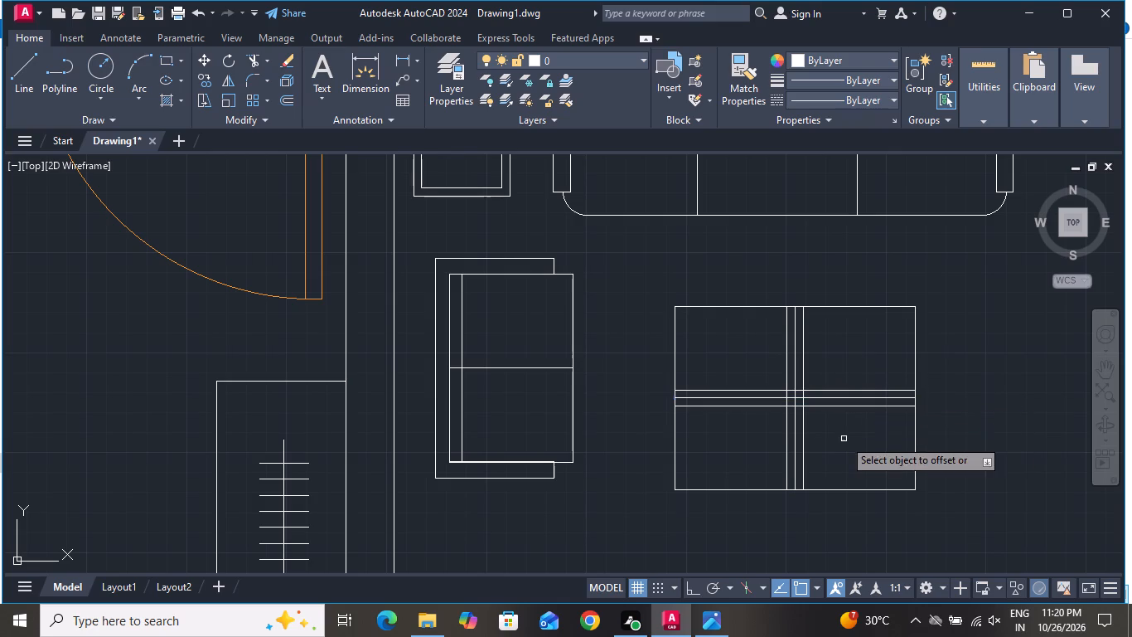
pyautogui.rightClick(821, 427)
pyautogui.click(847, 445)
# Delete the two original centre lines of the coffee table, keeping the offset pairs.
pyautogui.scroll(3, 790, 409)
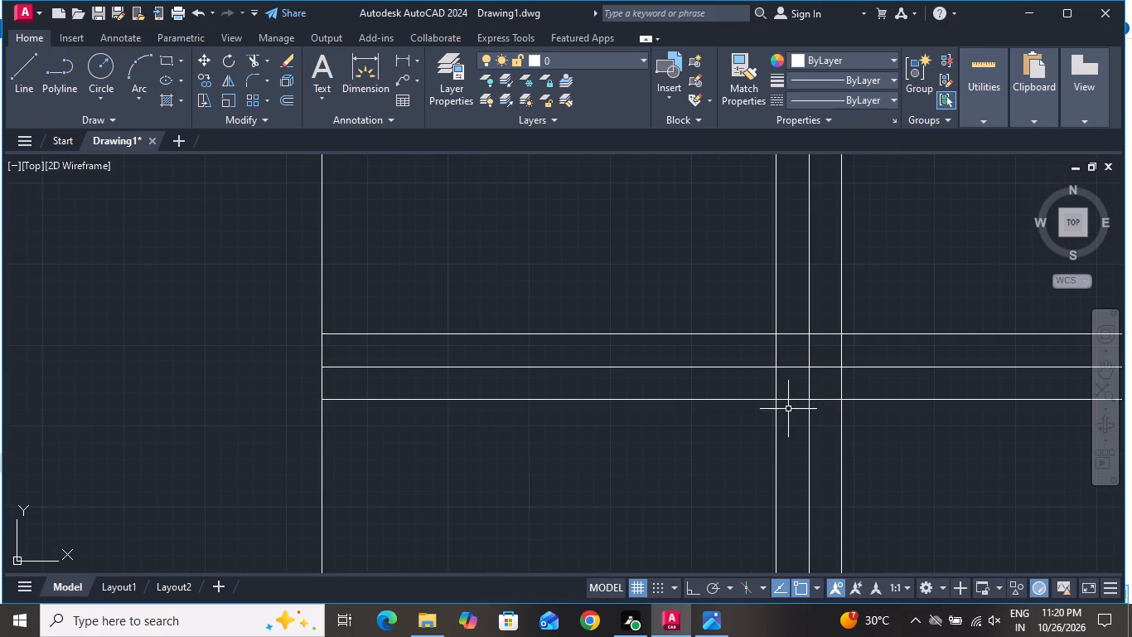
pyautogui.click(825, 352)
pyautogui.click(795, 385)
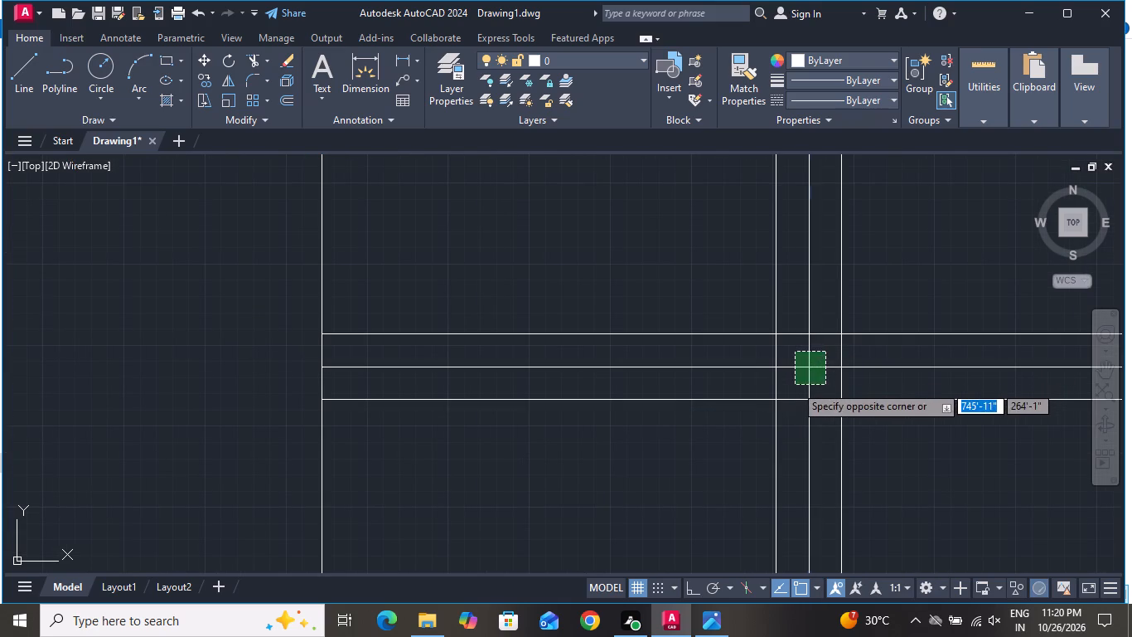
pyautogui.press('Delete')
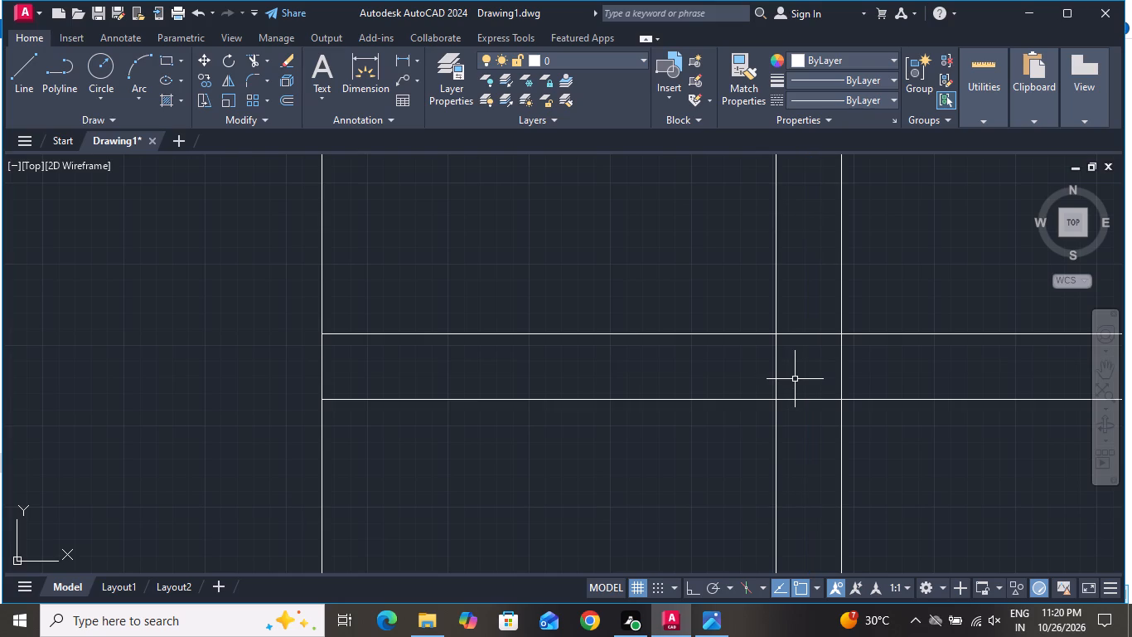
# Hatch the coffee table's four corner panels with the ANSI32 pattern at scale 5, leaving the cross strips empty.
pyautogui.scroll(-3, 791, 391)
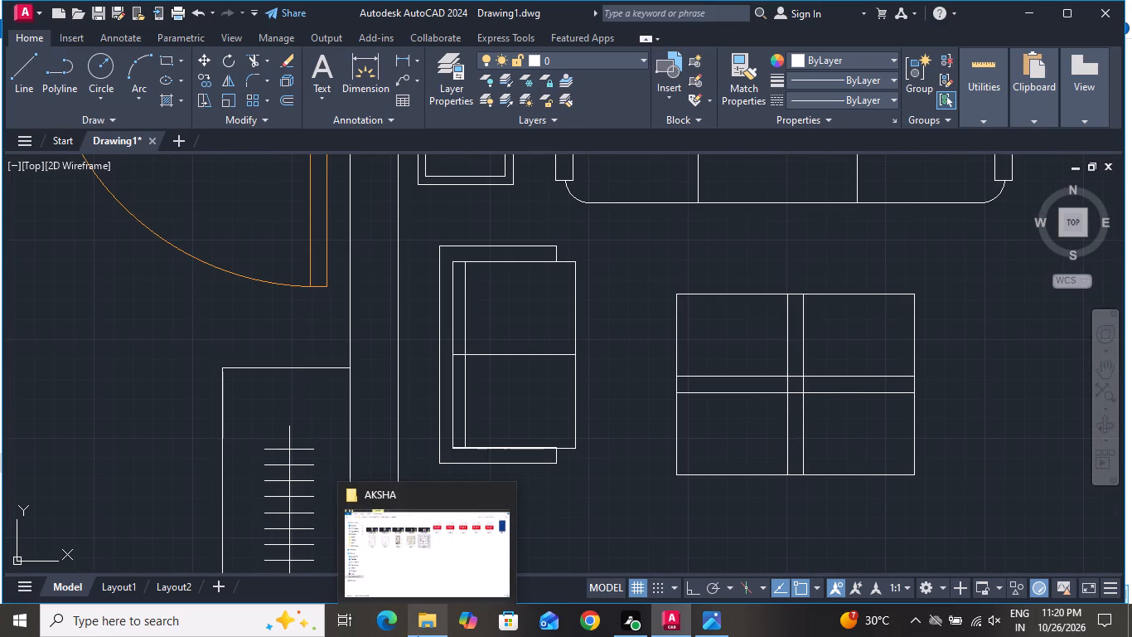
pyautogui.click(166, 99)
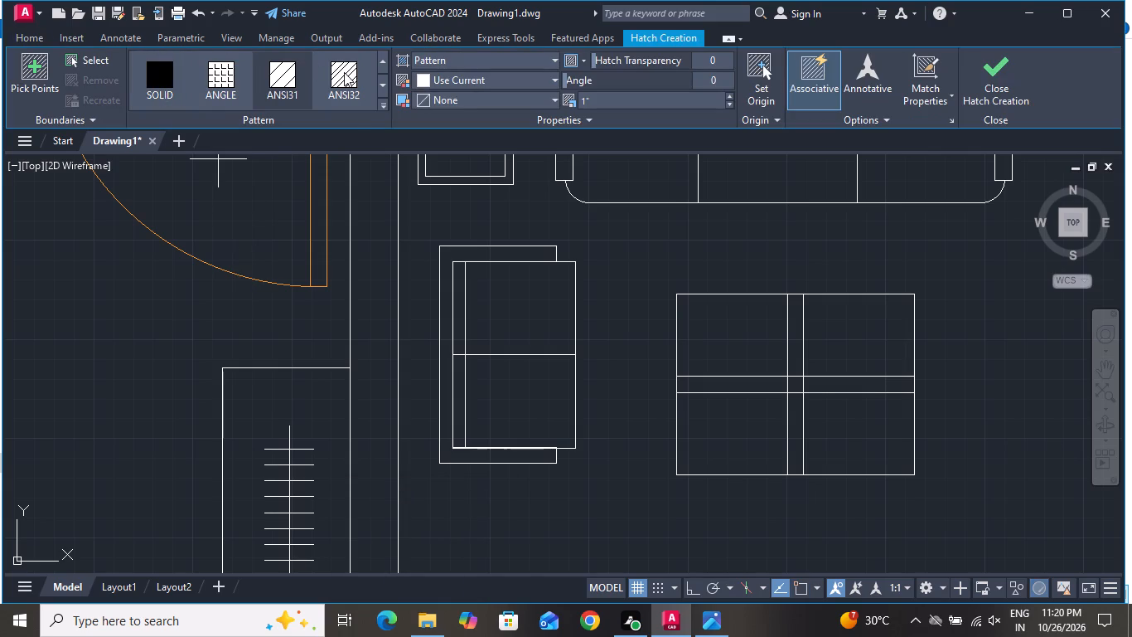
pyautogui.click(344, 72)
pyautogui.click(875, 348)
pyautogui.click(774, 349)
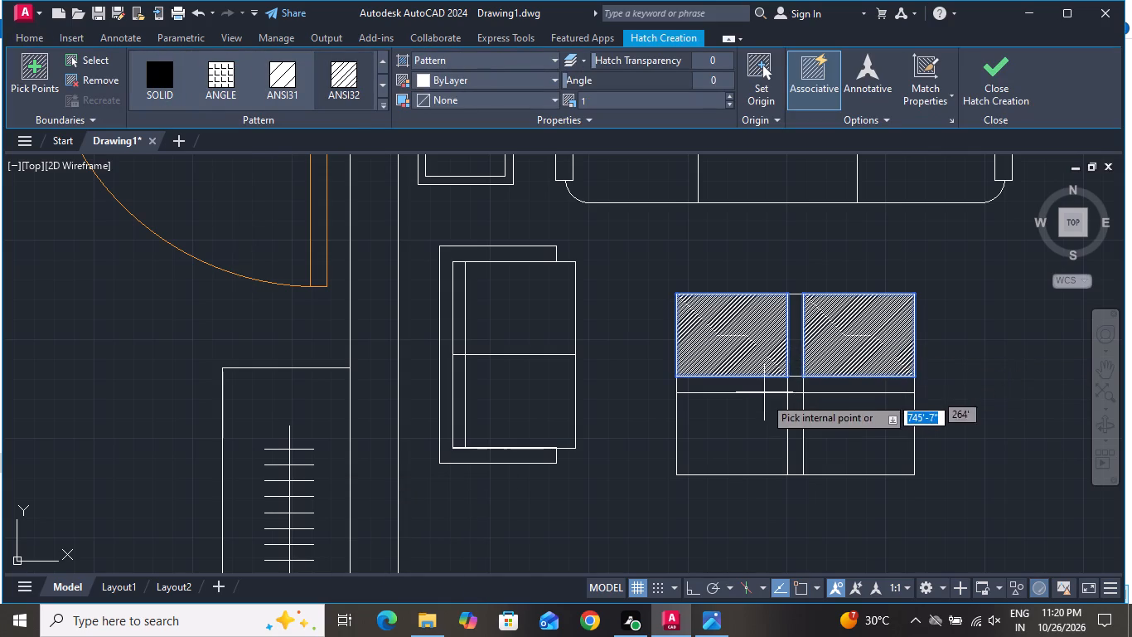
pyautogui.click(757, 423)
pyautogui.click(908, 439)
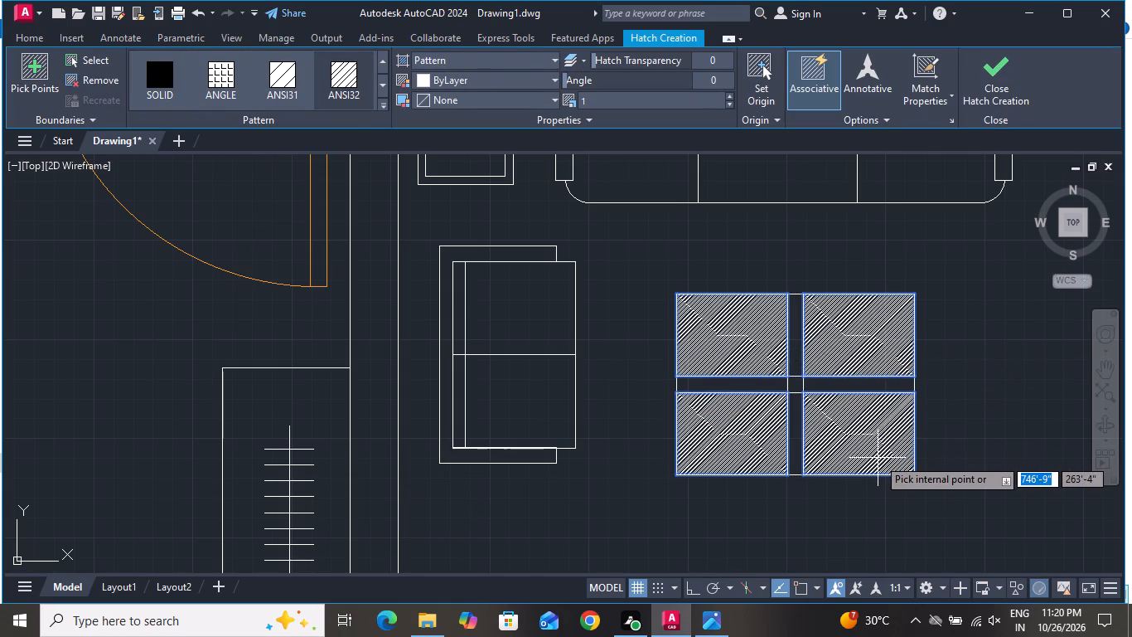
pyautogui.click(799, 344)
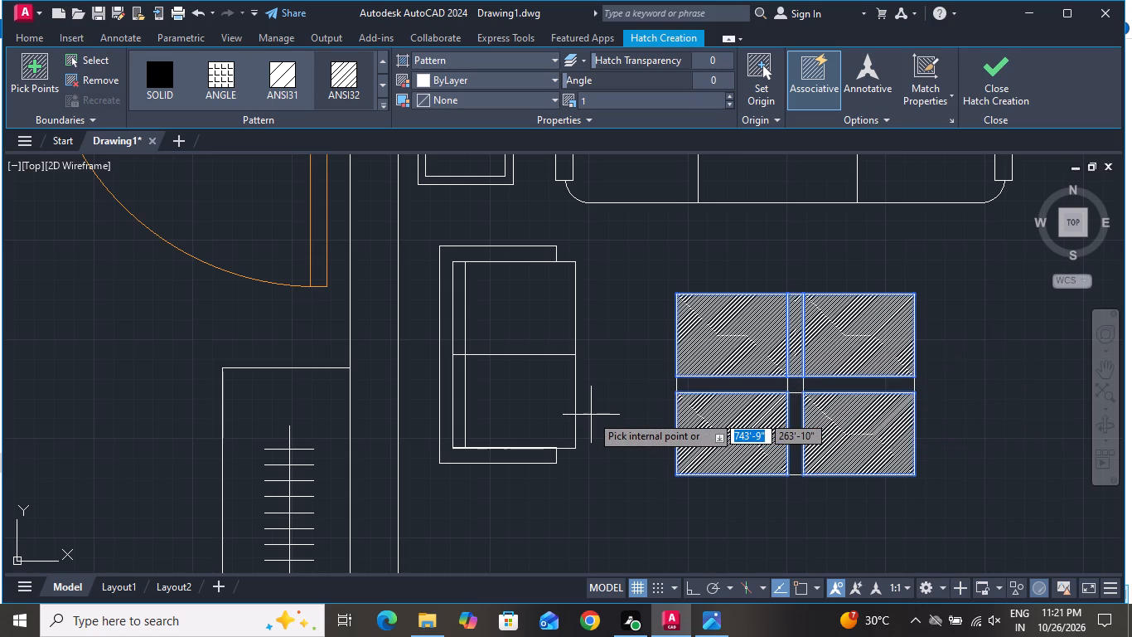
pyautogui.hotkey('ctrl', 'z')
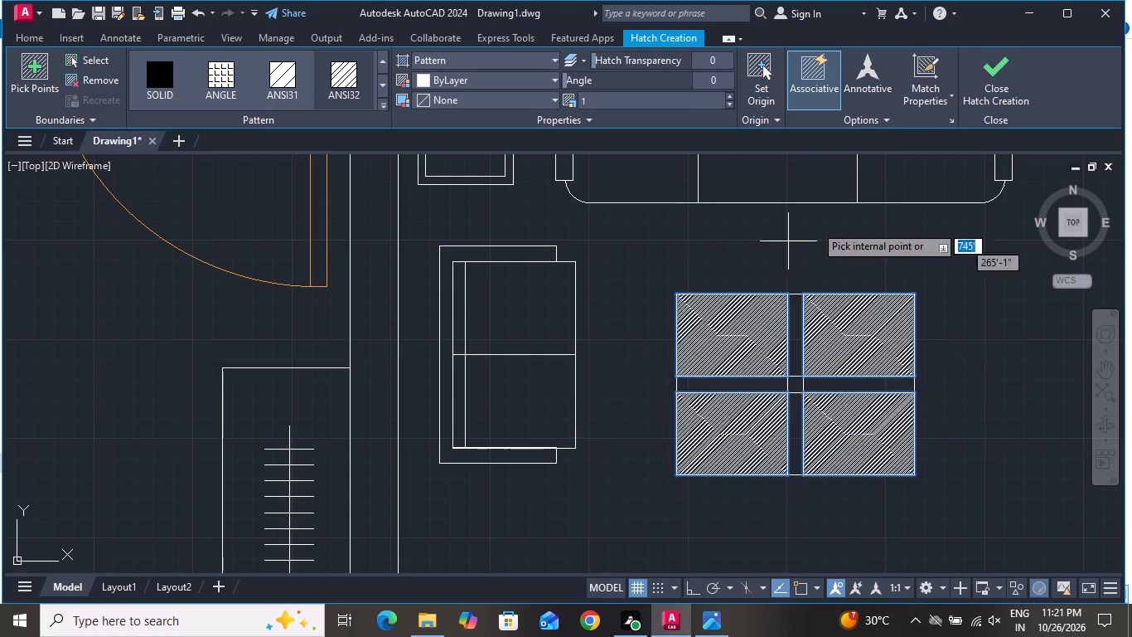
pyautogui.click(728, 97)
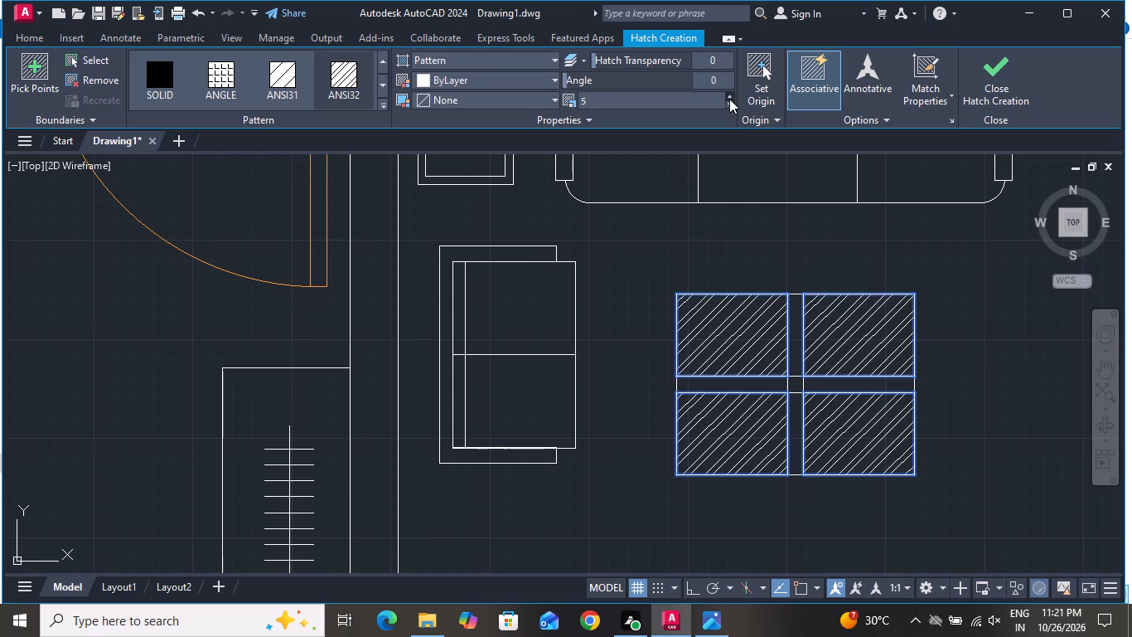
pyautogui.rightClick(893, 333)
pyautogui.click(918, 367)
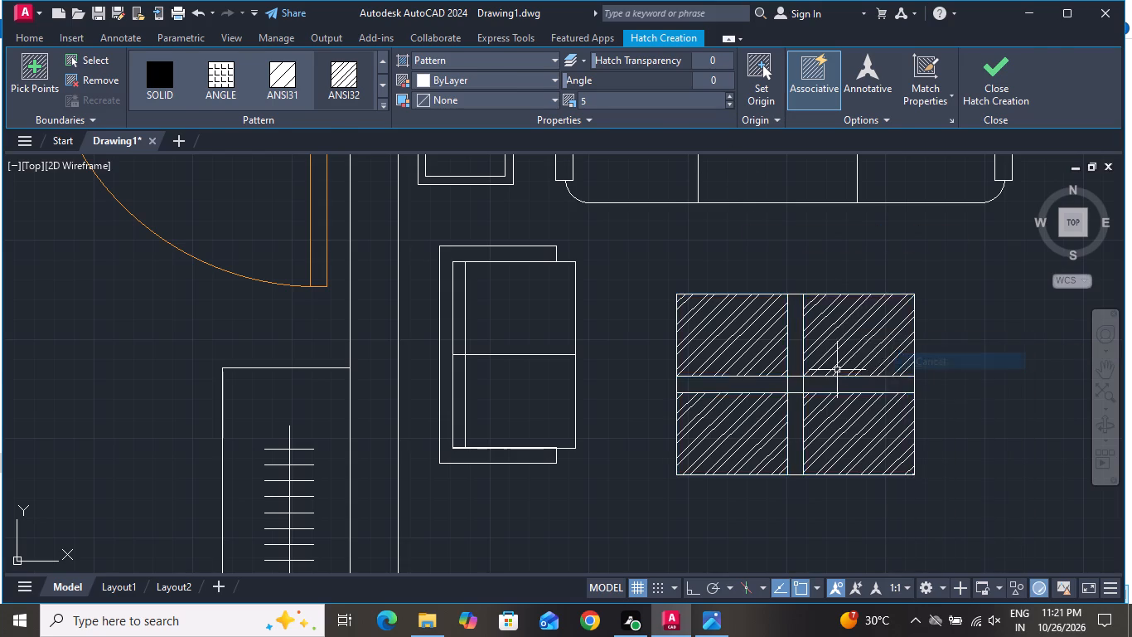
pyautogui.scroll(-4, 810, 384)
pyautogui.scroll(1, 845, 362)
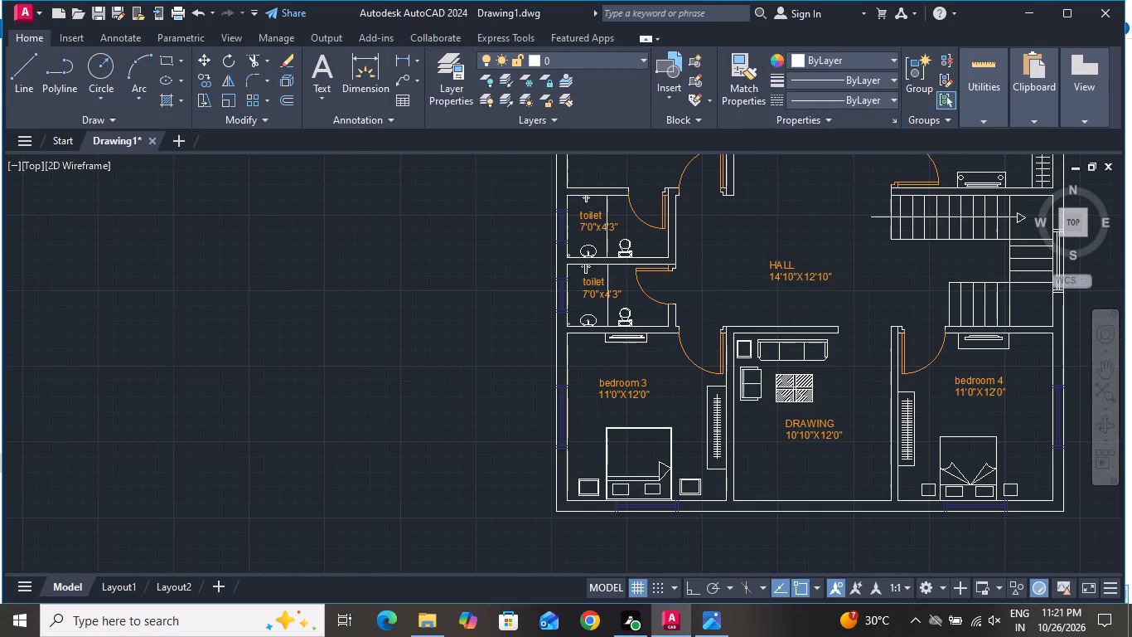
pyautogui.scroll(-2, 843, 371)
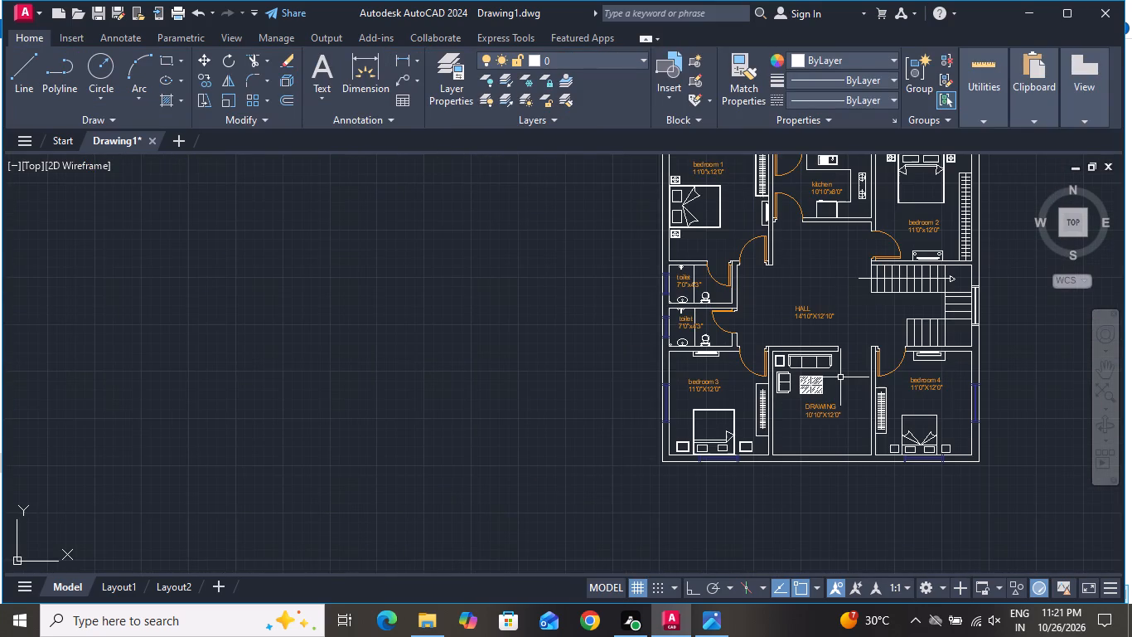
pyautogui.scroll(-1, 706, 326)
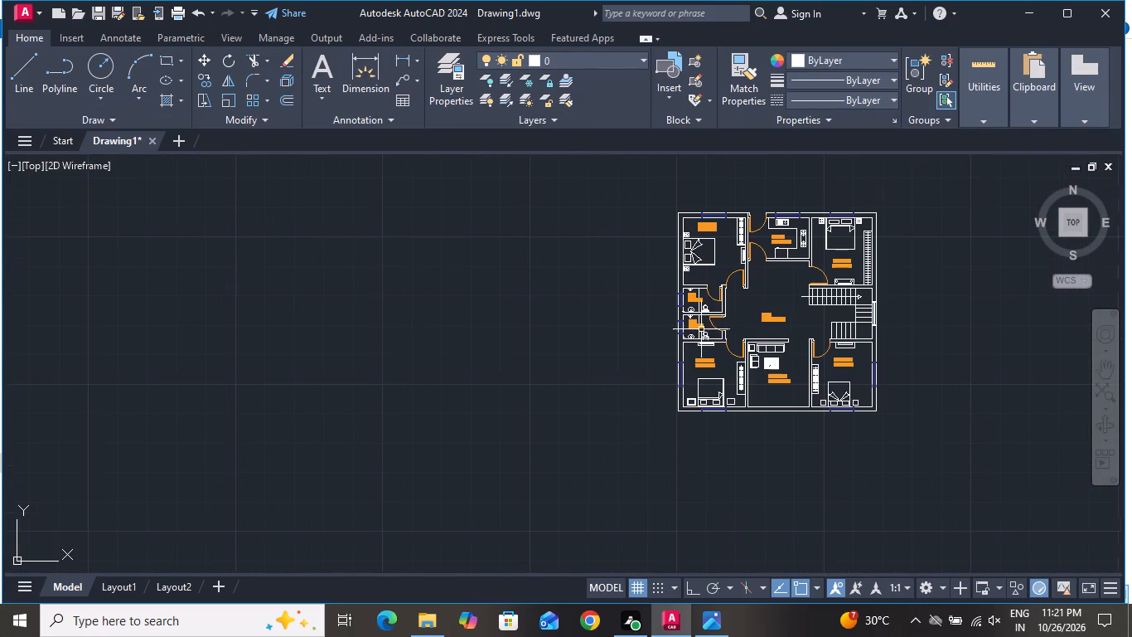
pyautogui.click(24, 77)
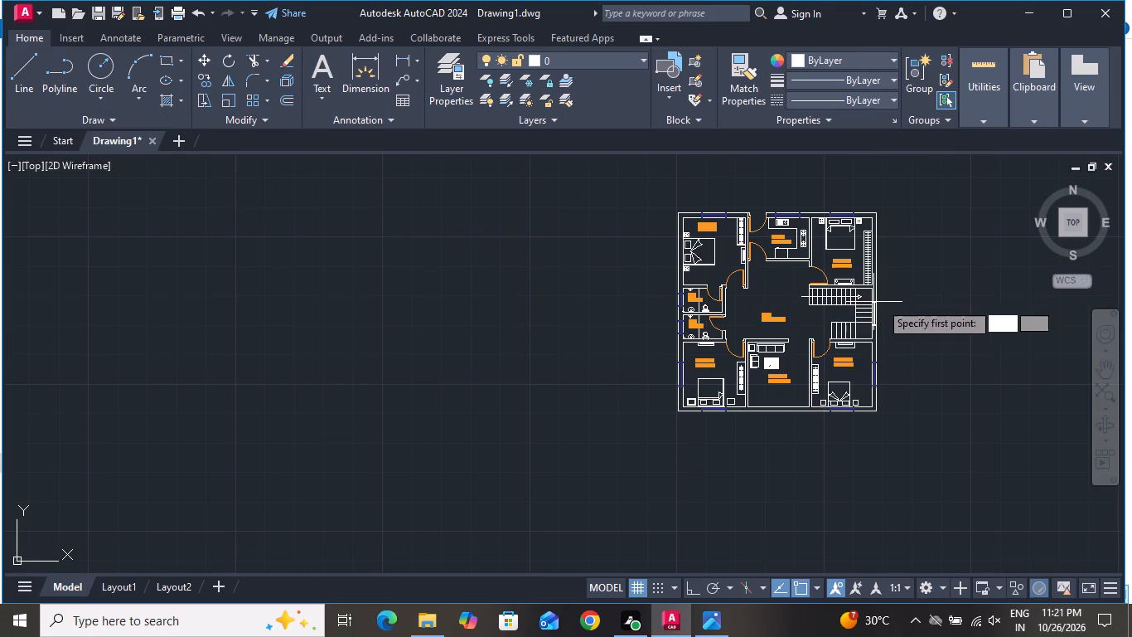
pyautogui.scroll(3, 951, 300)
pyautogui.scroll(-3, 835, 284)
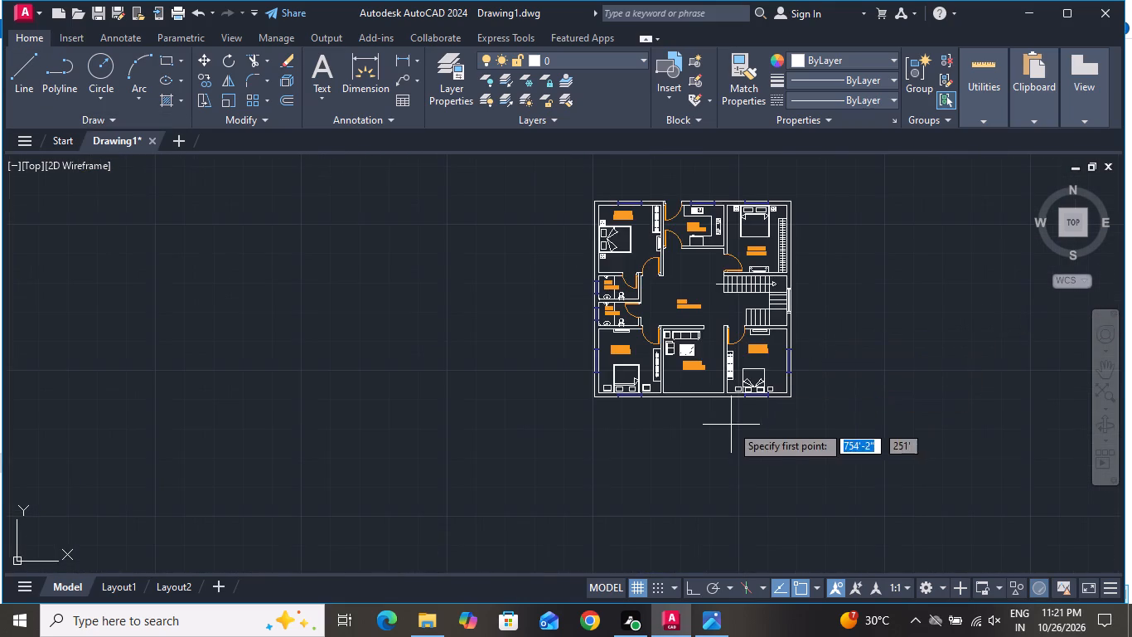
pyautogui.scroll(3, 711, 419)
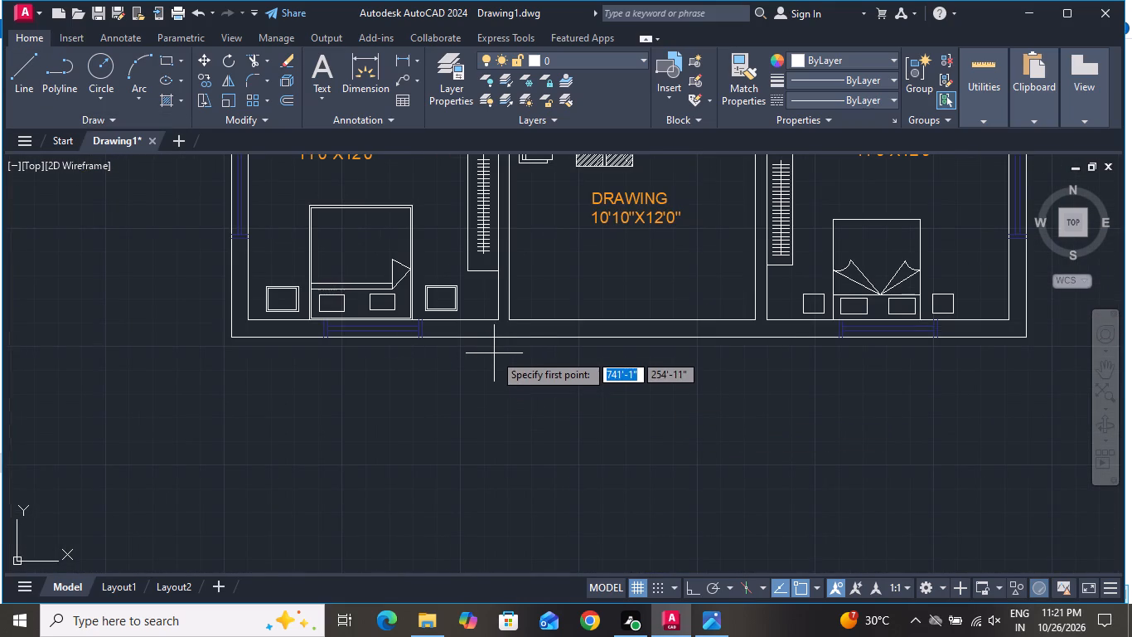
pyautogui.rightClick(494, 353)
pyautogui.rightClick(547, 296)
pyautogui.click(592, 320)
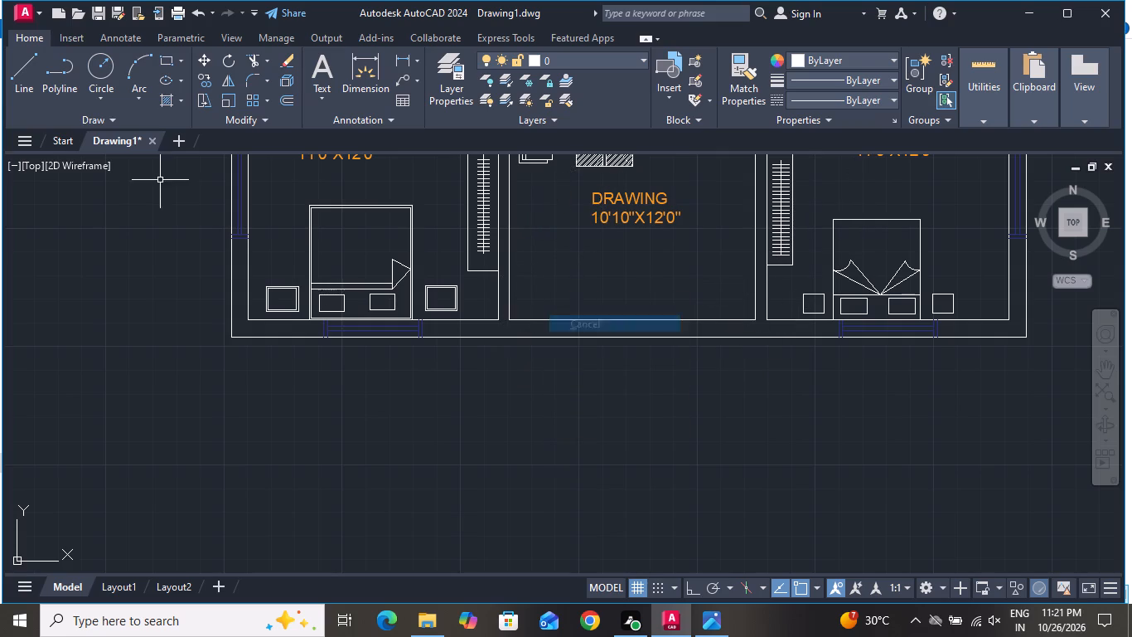
# Draw a short vertical line across the front wall's thickness at the drawing room's inner corner beside bedroom 3.
pyautogui.click(17, 57)
pyautogui.scroll(2, 491, 296)
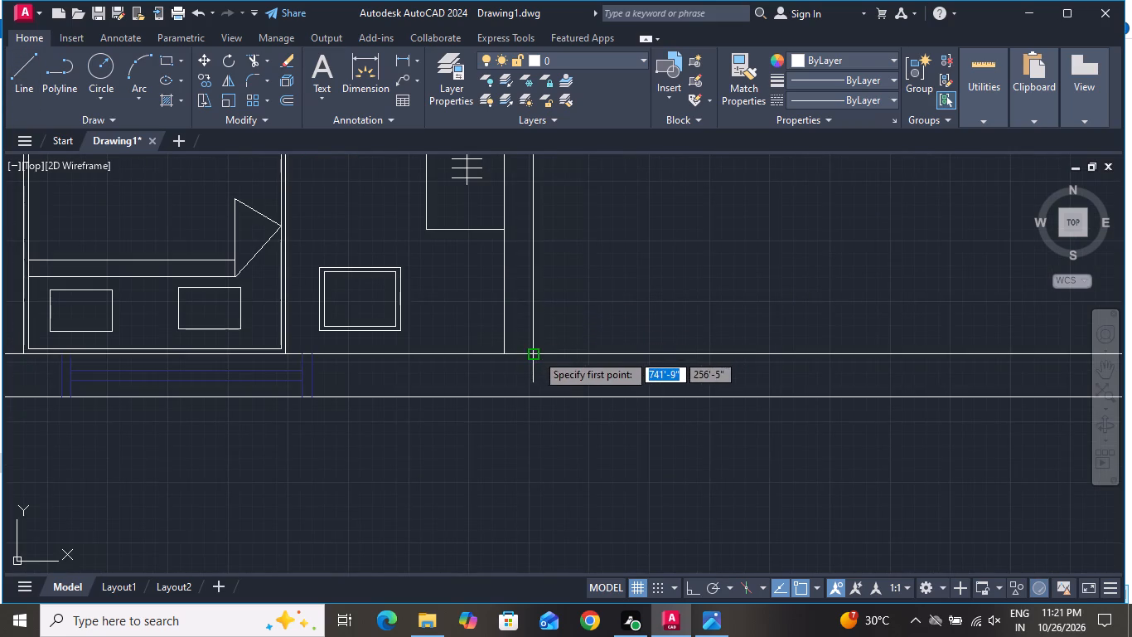
pyautogui.scroll(1, 535, 353)
pyautogui.click(535, 353)
pyautogui.click(530, 422)
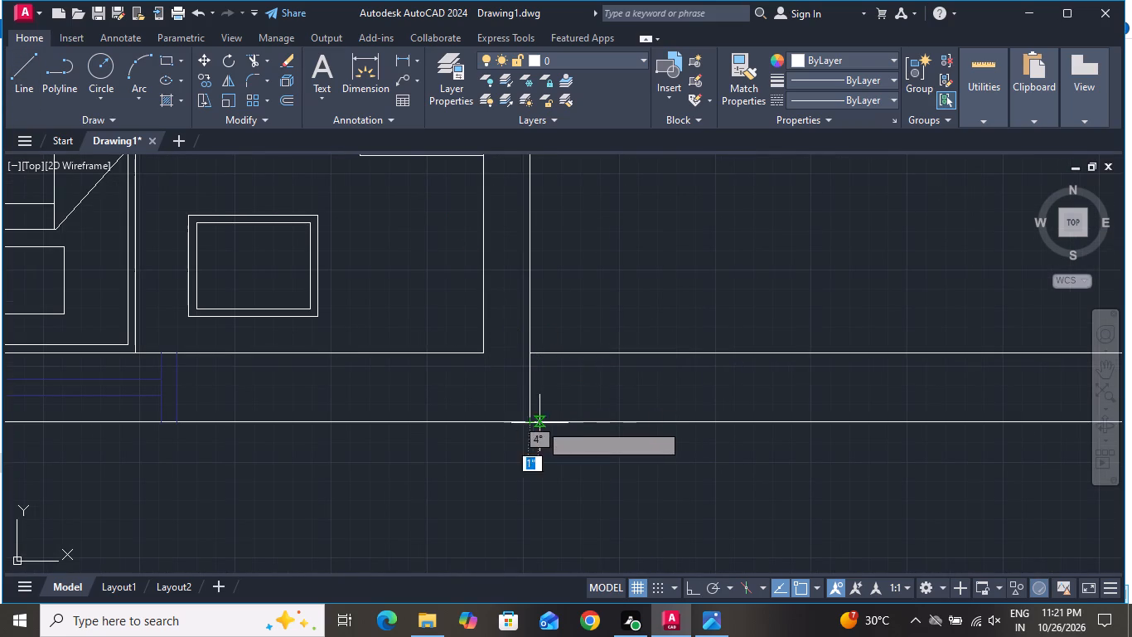
pyautogui.rightClick(540, 421)
pyautogui.click(586, 271)
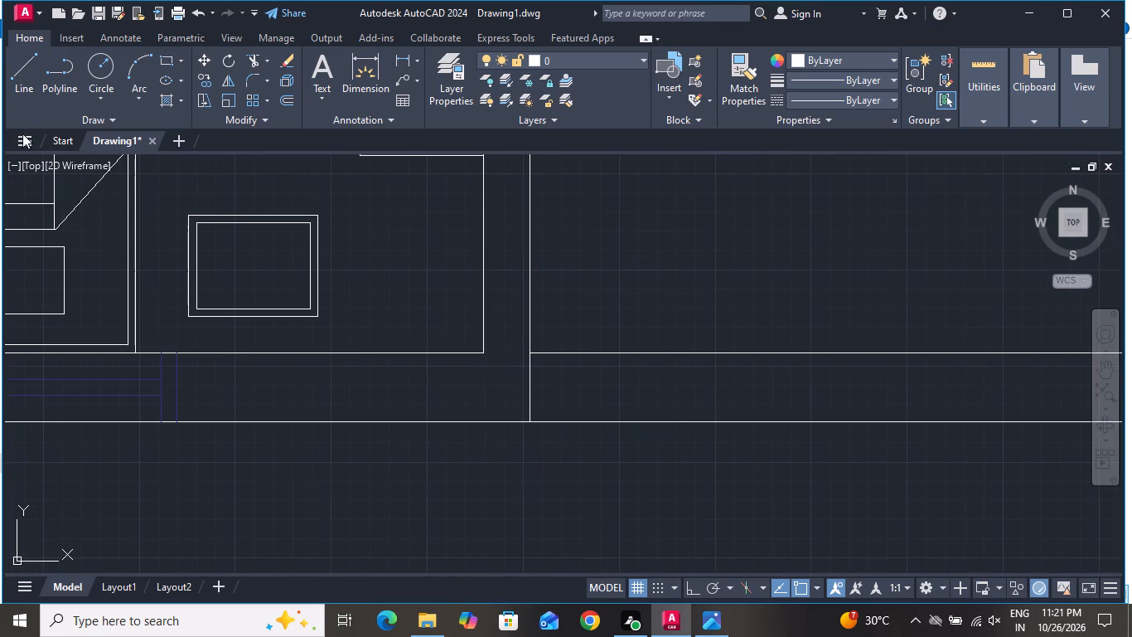
# Draw a matching short vertical line across the front wall at the drawing room's inner corner beside bedroom 4.
pyautogui.click(20, 76)
pyautogui.scroll(-1, 300, 219)
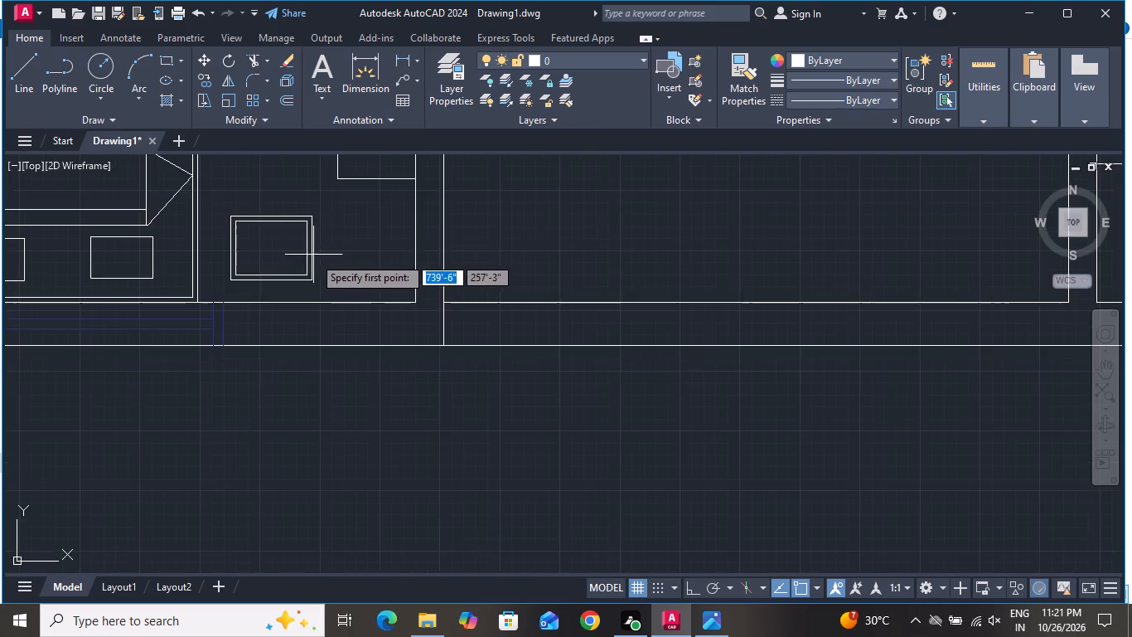
pyautogui.scroll(-2, 314, 260)
pyautogui.scroll(2, 613, 269)
pyautogui.click(605, 297)
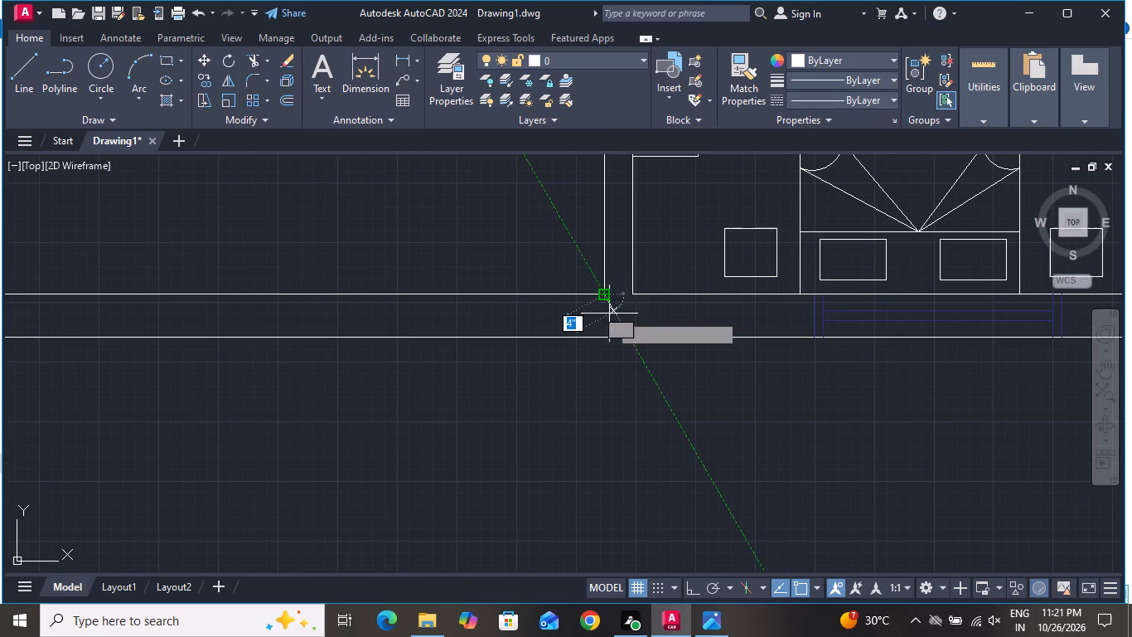
pyautogui.click(605, 341)
pyautogui.moveTo(611, 343); pyautogui.dragTo(605, 350, button='right')
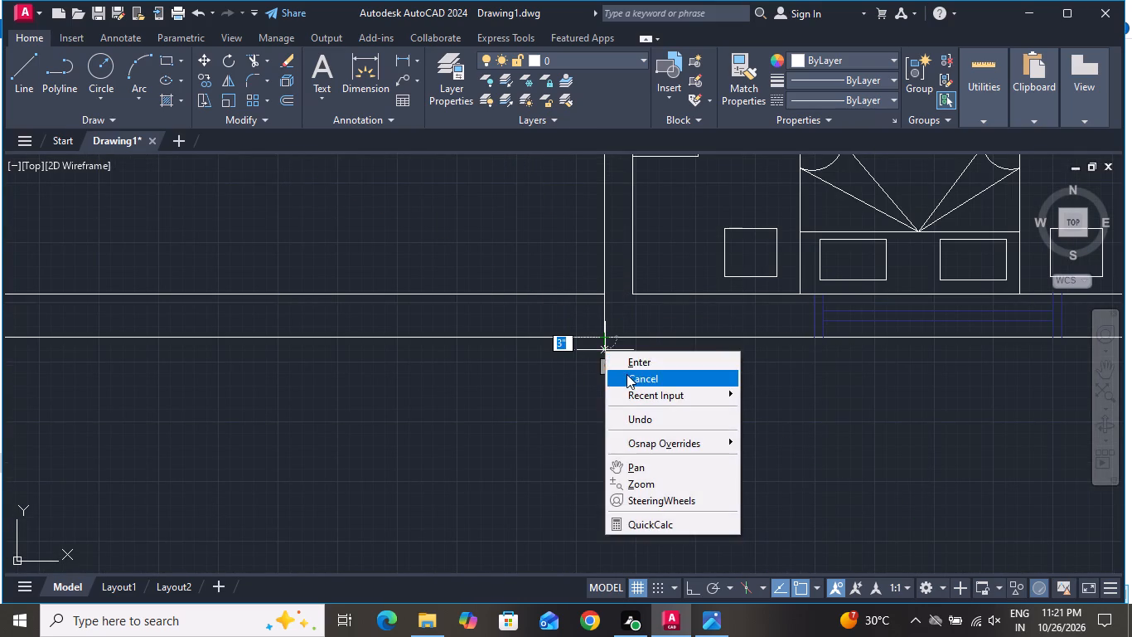
pyautogui.click(629, 377)
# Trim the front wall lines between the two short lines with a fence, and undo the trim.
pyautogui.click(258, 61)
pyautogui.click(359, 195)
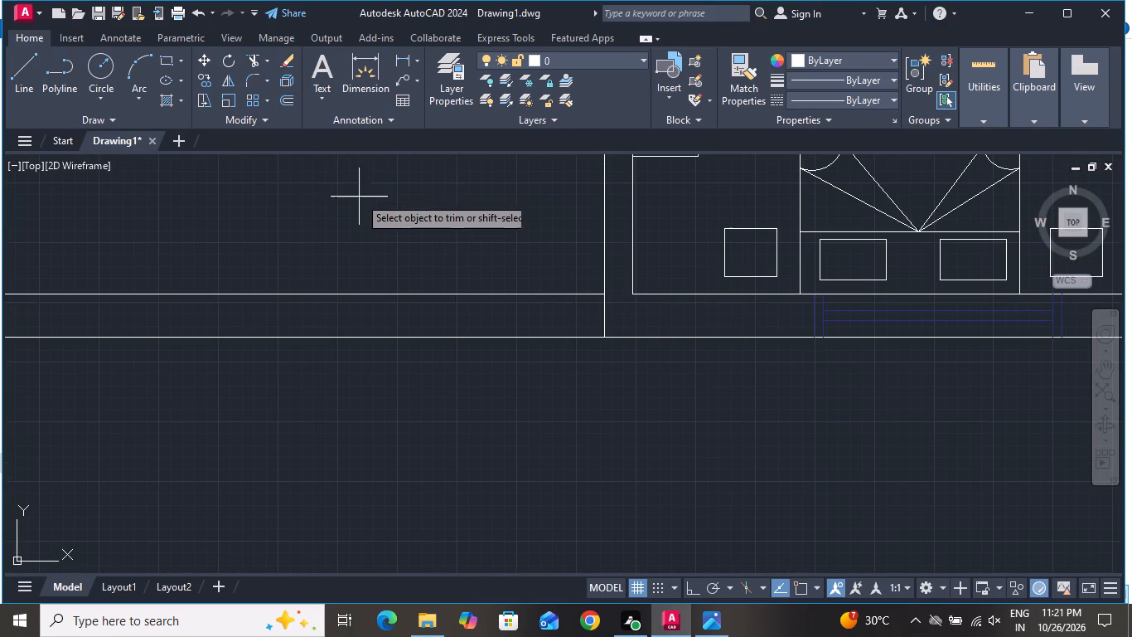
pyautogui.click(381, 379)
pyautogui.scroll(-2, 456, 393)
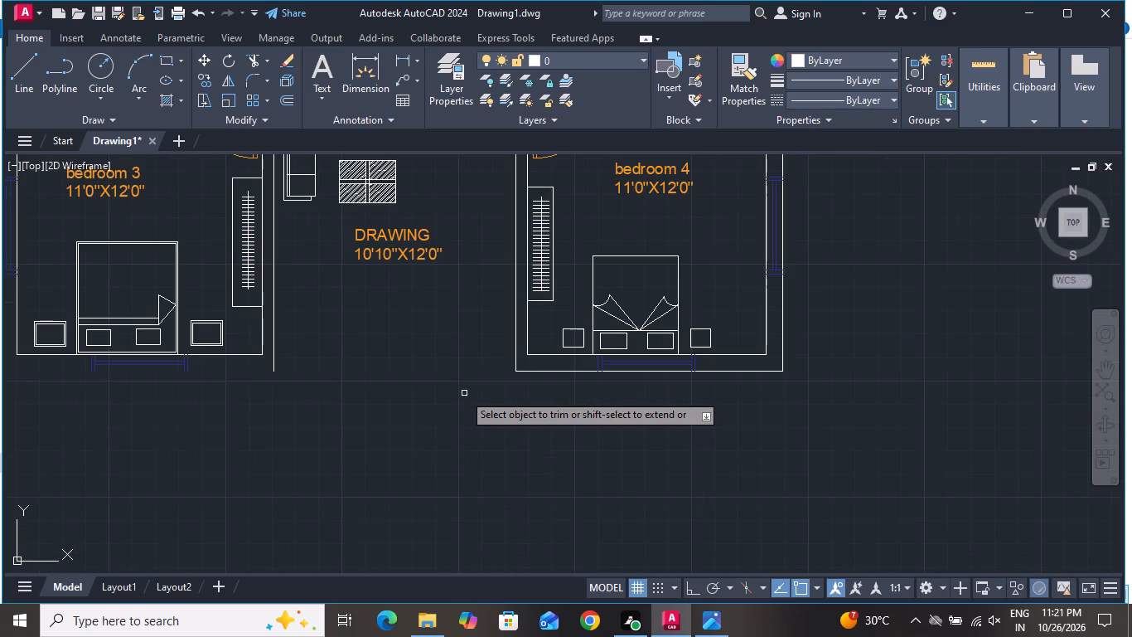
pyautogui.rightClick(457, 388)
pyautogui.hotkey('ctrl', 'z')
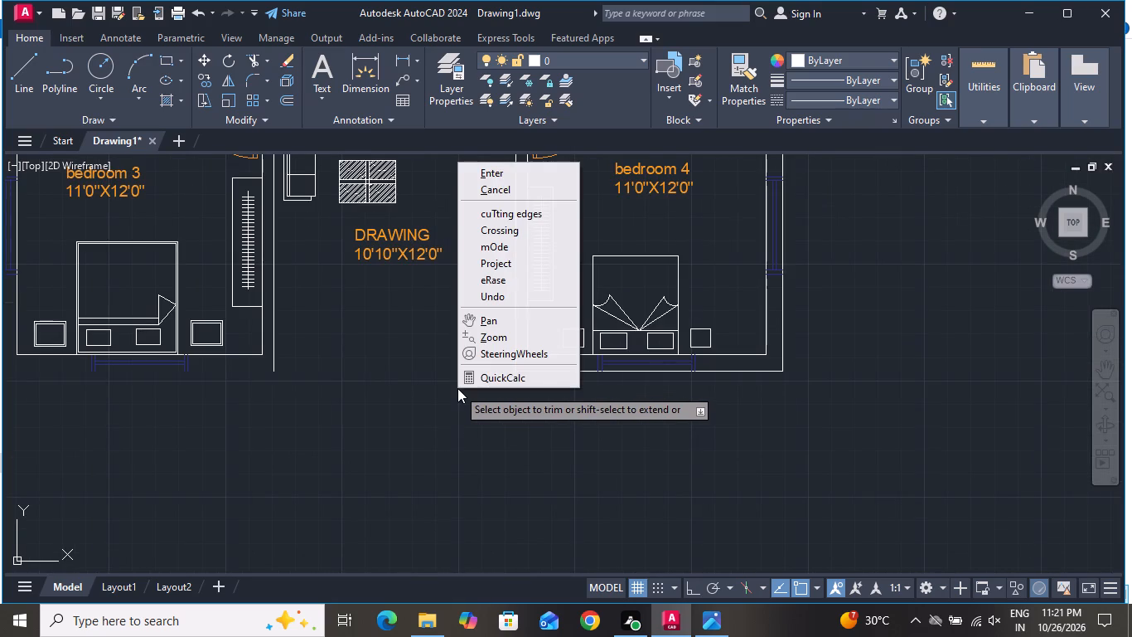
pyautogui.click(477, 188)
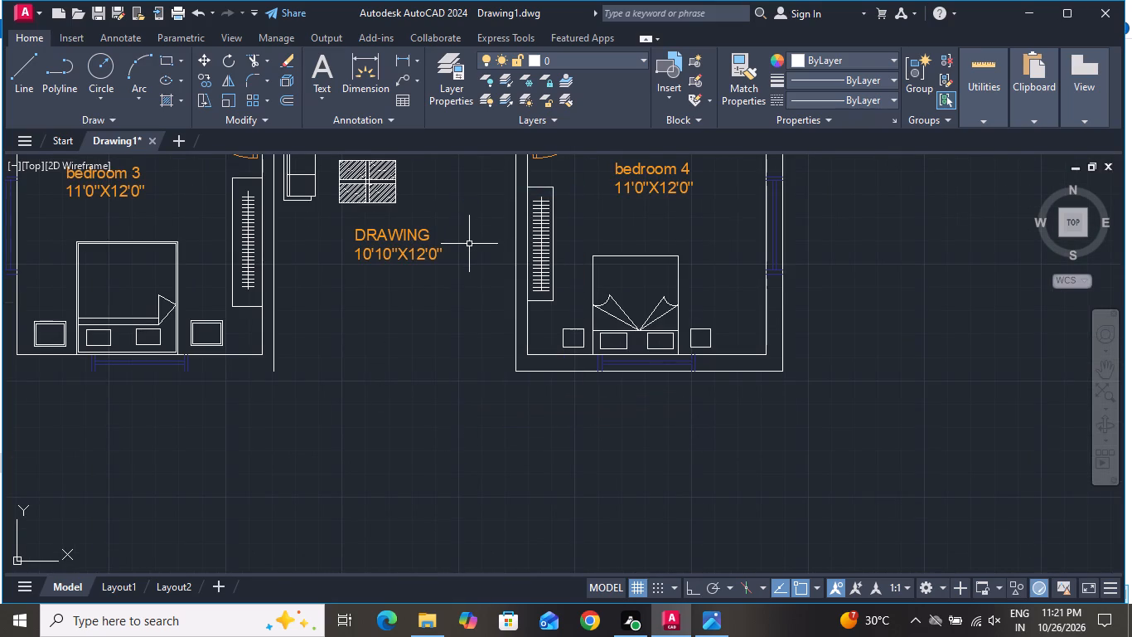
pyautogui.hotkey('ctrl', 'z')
# Trim both front wall lines between the two short lines with a fence, opening the drawing room's front.
pyautogui.scroll(-4, 488, 304)
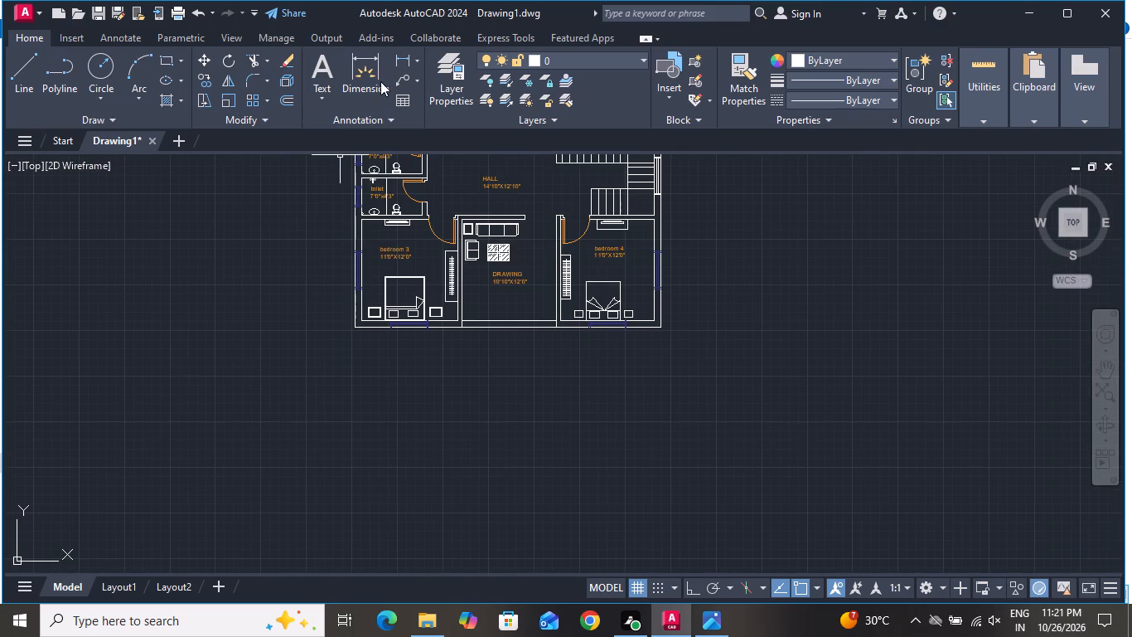
pyautogui.click(251, 63)
pyautogui.scroll(2, 361, 256)
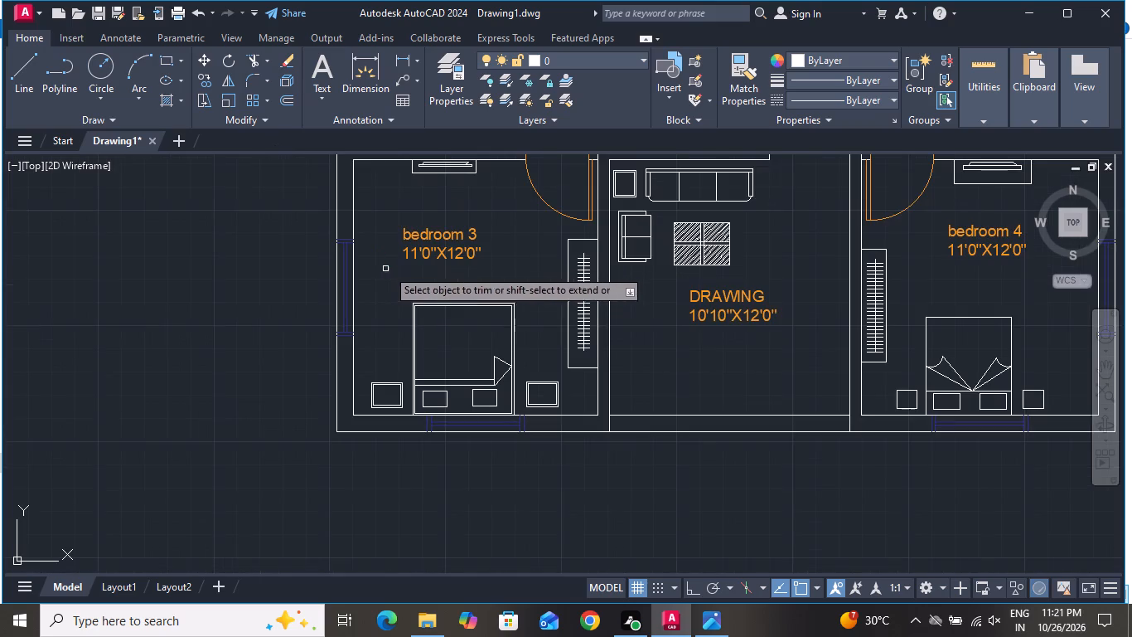
pyautogui.click(664, 372)
pyautogui.click(691, 459)
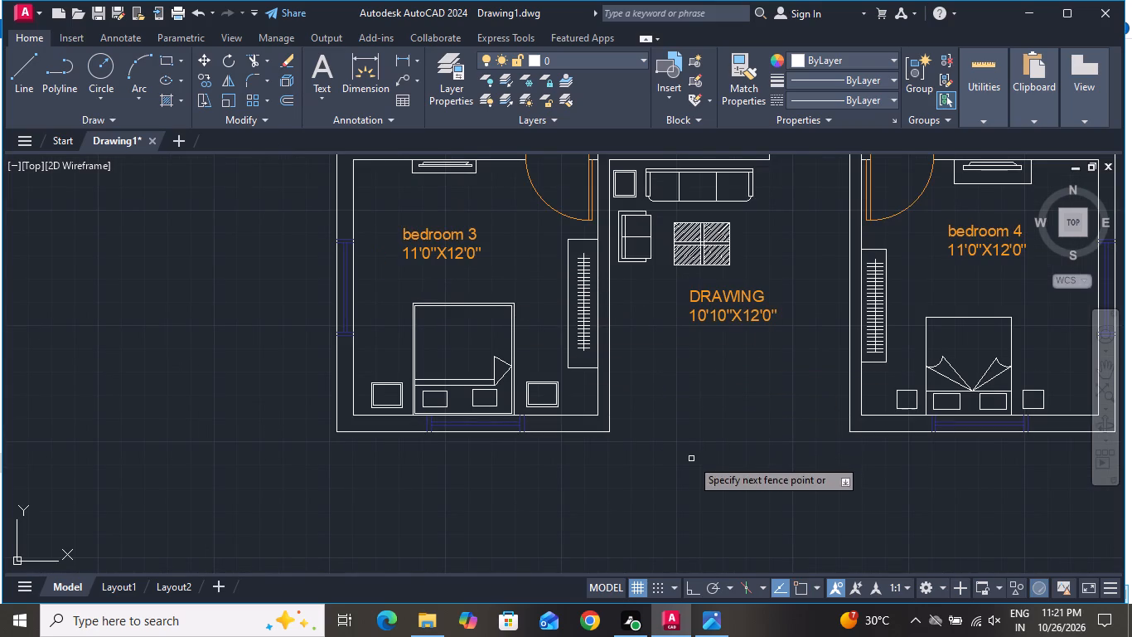
pyautogui.rightClick(687, 445)
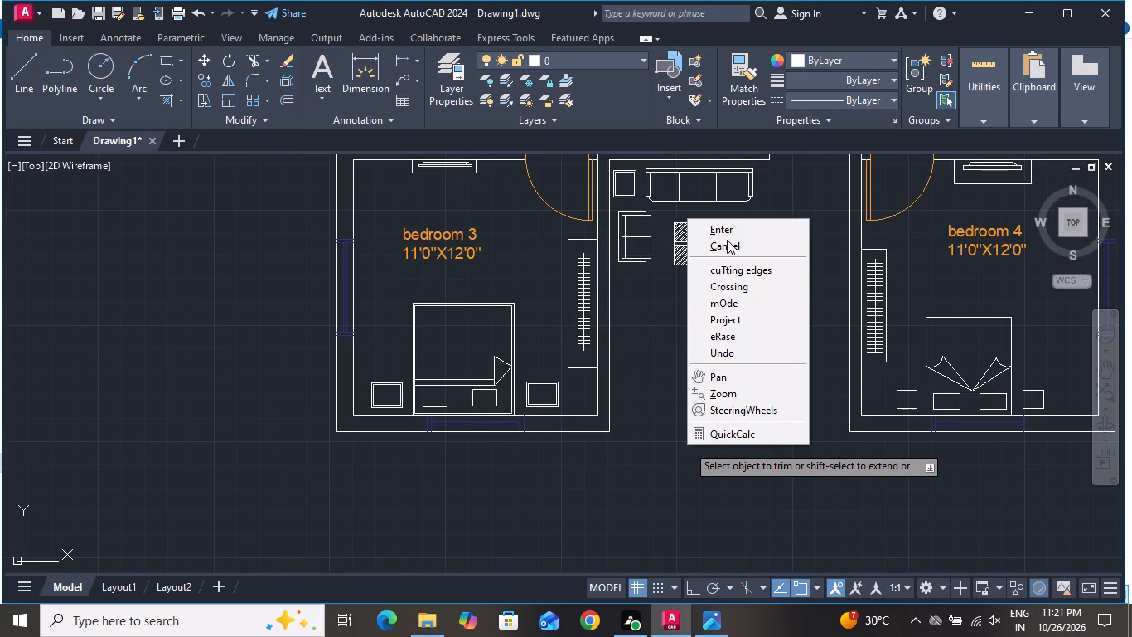
pyautogui.click(727, 240)
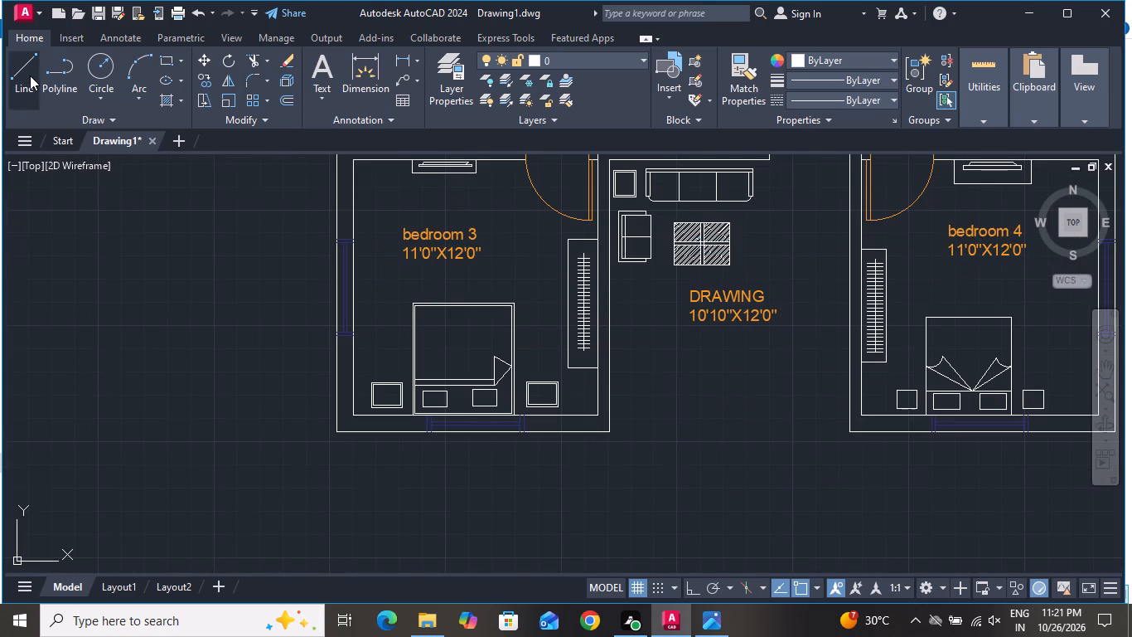
# Draw a 10'-10" line across the drawing room's front opening, joining the outer wall corners.
pyautogui.click(30, 75)
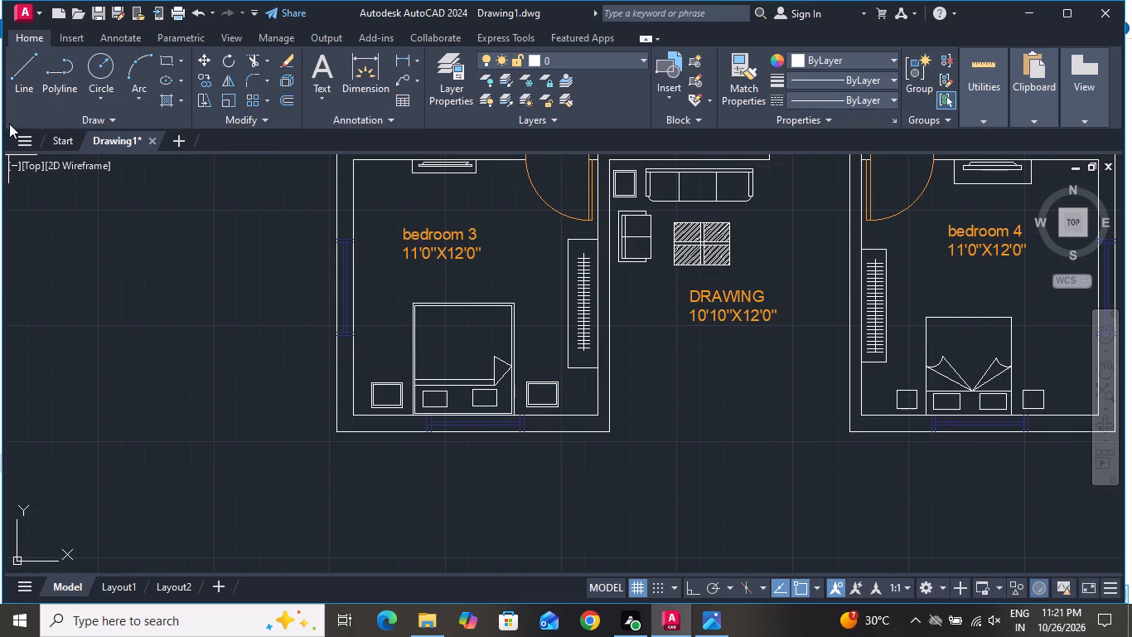
pyautogui.scroll(2, 792, 430)
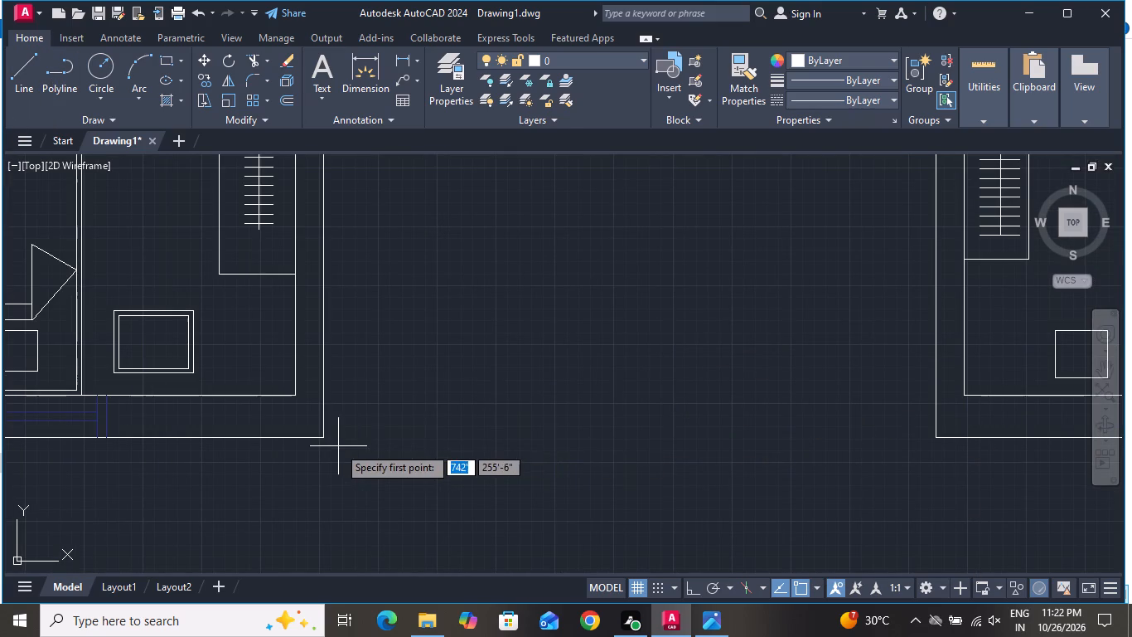
pyautogui.click(327, 440)
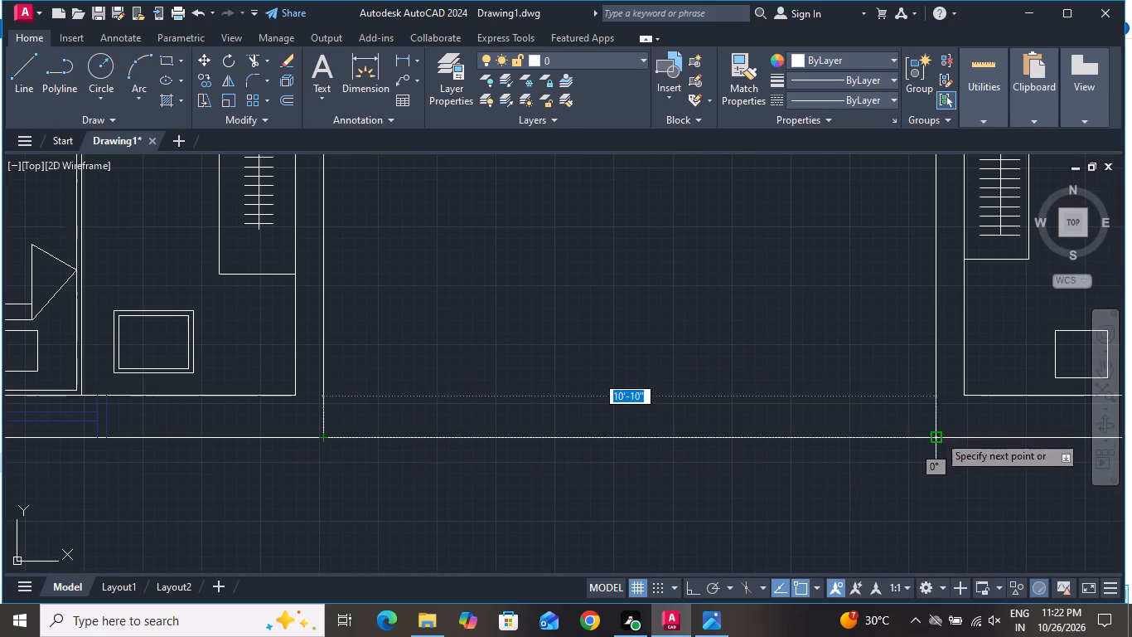
pyautogui.click(941, 437)
pyautogui.rightClick(941, 437)
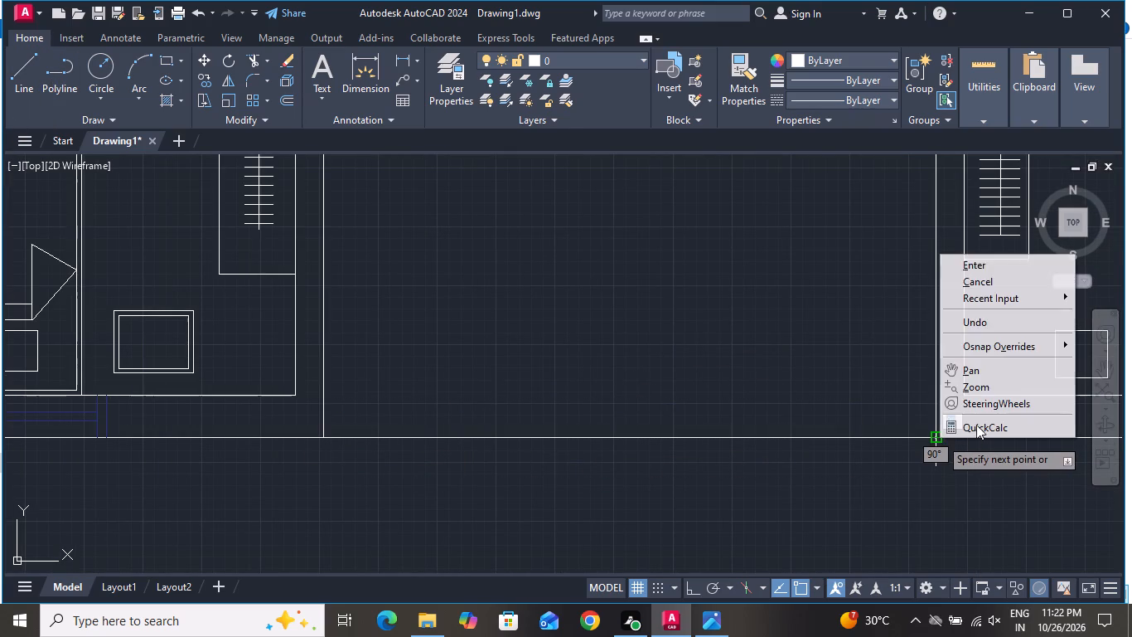
pyautogui.click(992, 285)
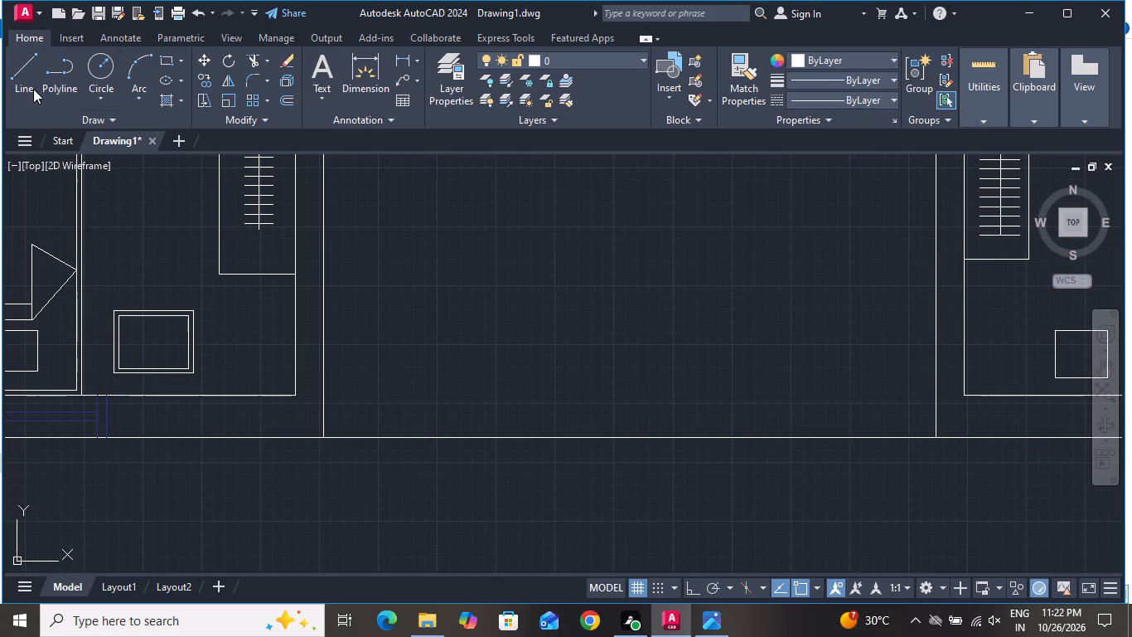
# With Ortho on, draw a three-sided entrance step outline outside the opening, about 11'-9" wide and 11" deep, ending on the outer wall line.
pyautogui.click(36, 73)
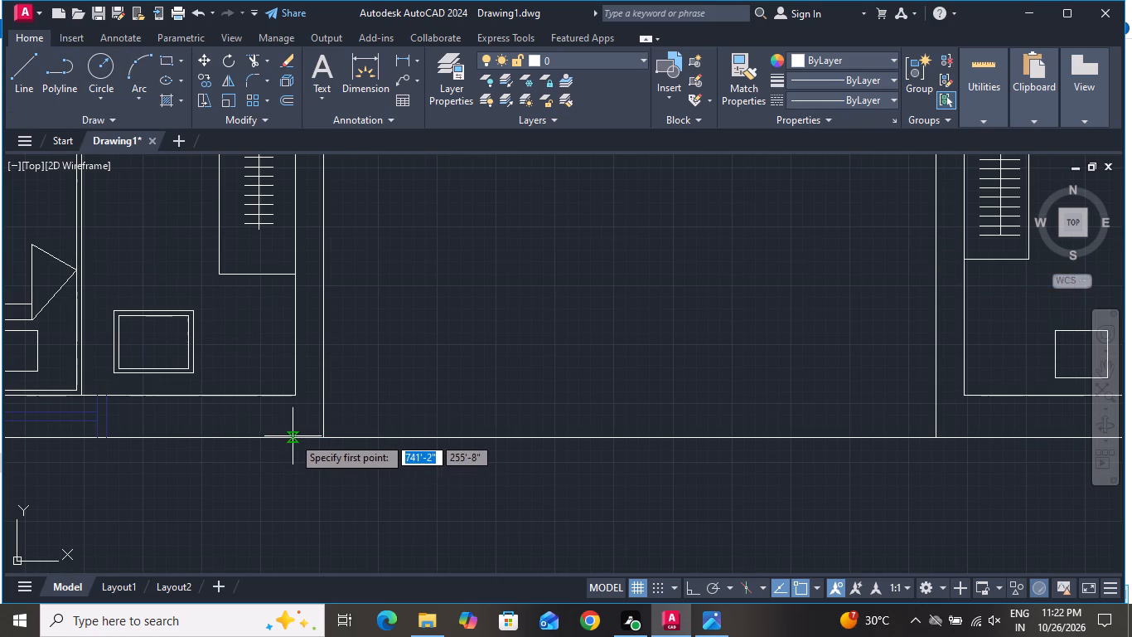
pyautogui.click(296, 438)
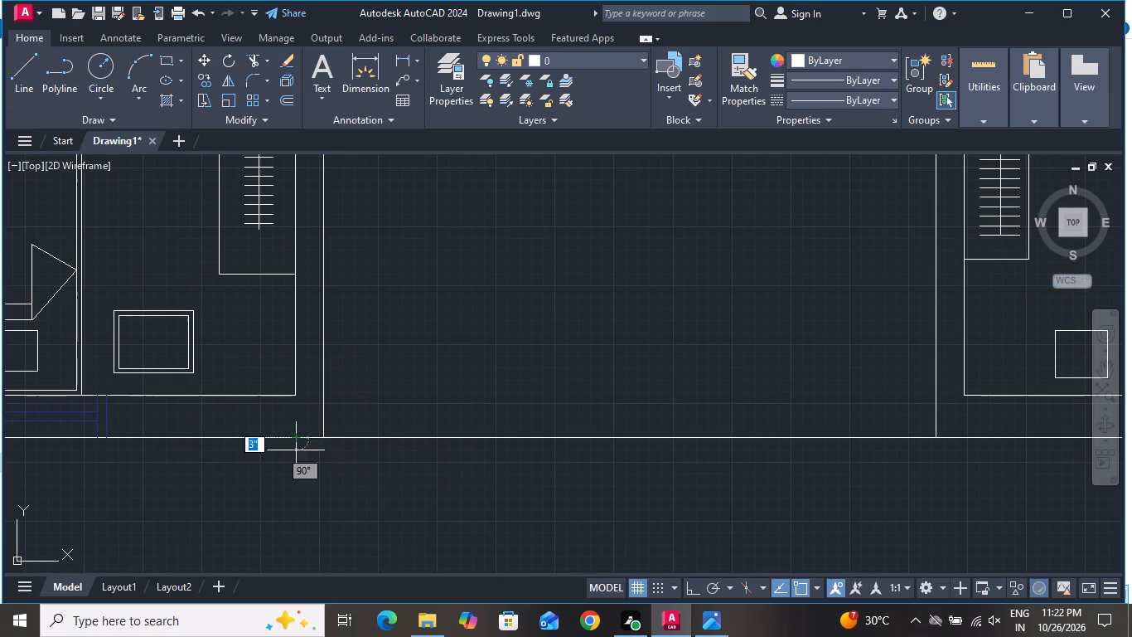
pyautogui.click(689, 588)
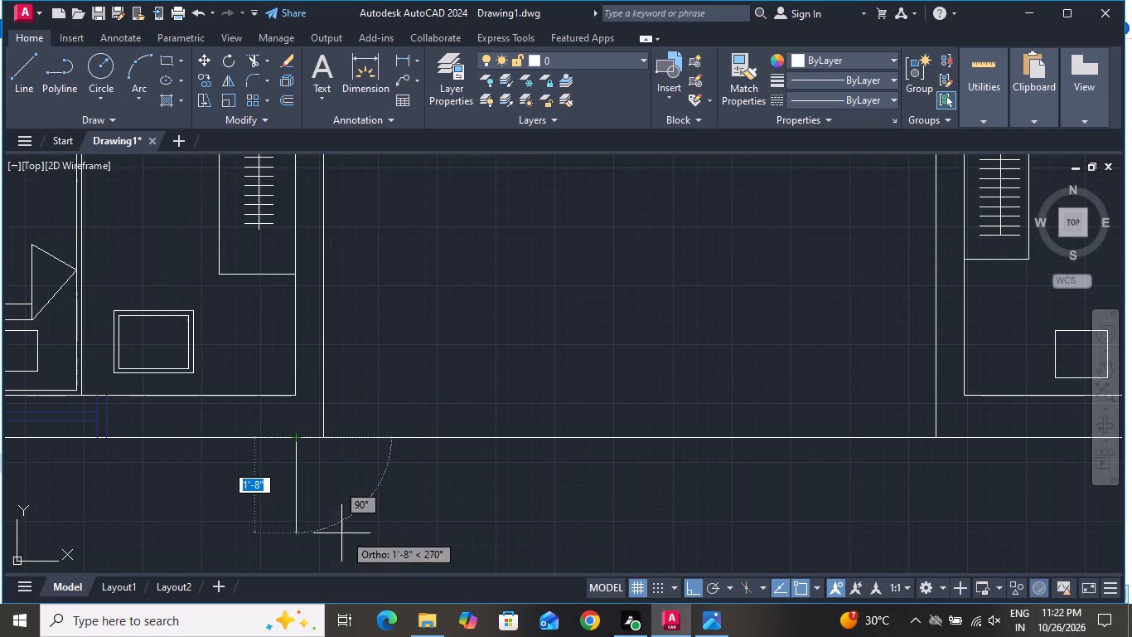
pyautogui.click(286, 489)
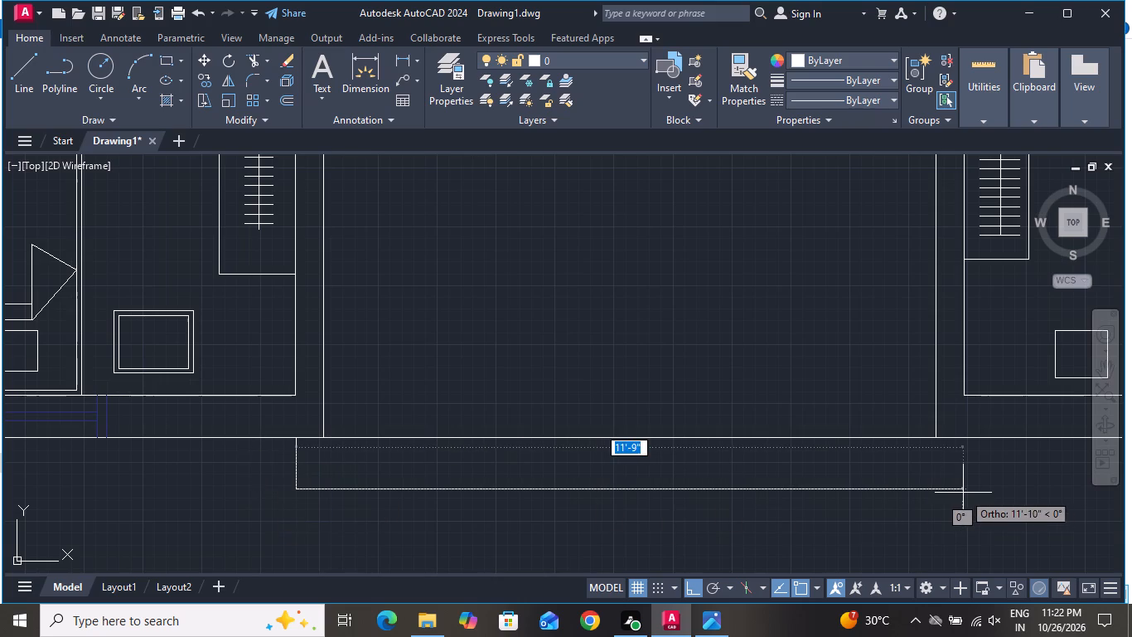
pyautogui.click(963, 492)
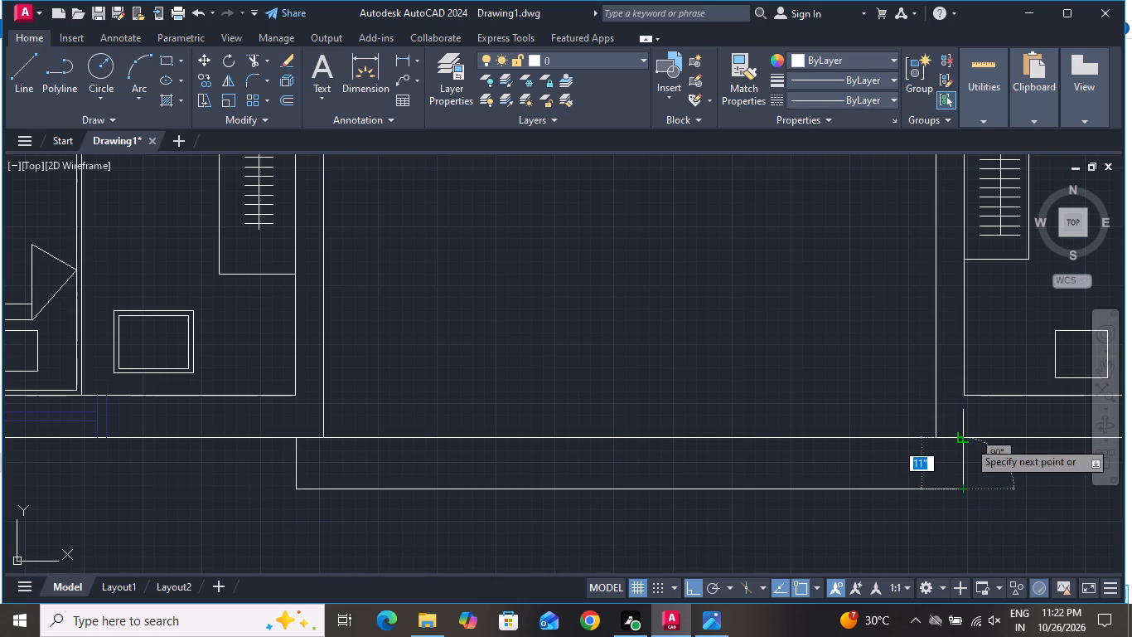
pyautogui.click(968, 440)
pyautogui.rightClick(968, 440)
pyautogui.click(1020, 271)
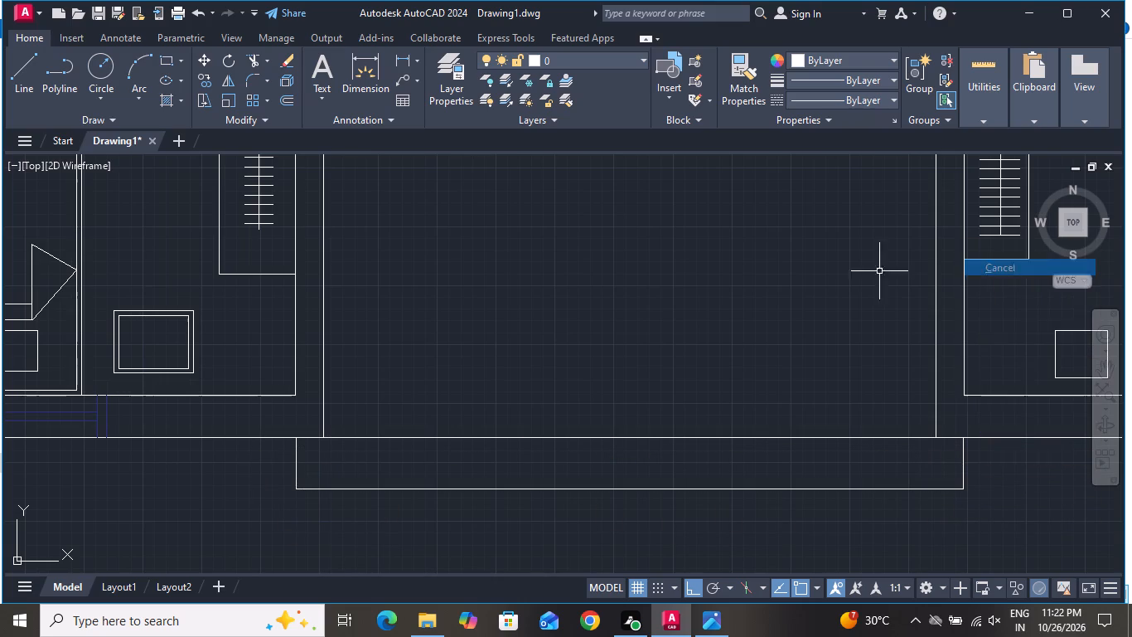
# Draw a second, larger three-sided step outline around the first one, starting and ending on the outer wall line.
pyautogui.click(20, 79)
pyautogui.scroll(-2, 295, 111)
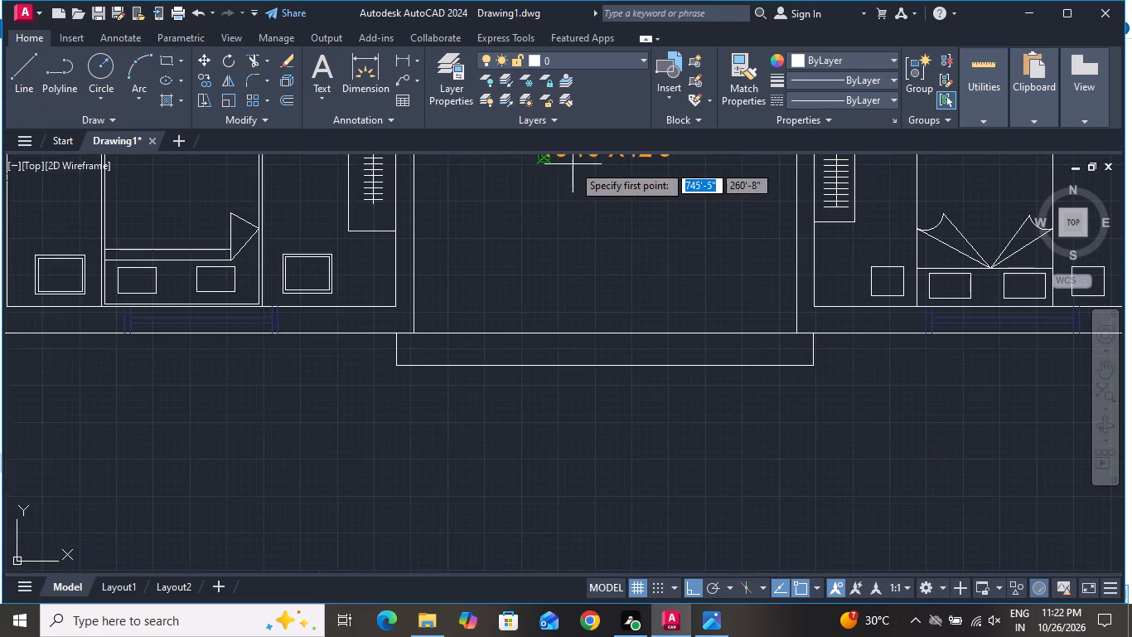
pyautogui.scroll(-1, 585, 187)
pyautogui.scroll(2, 443, 287)
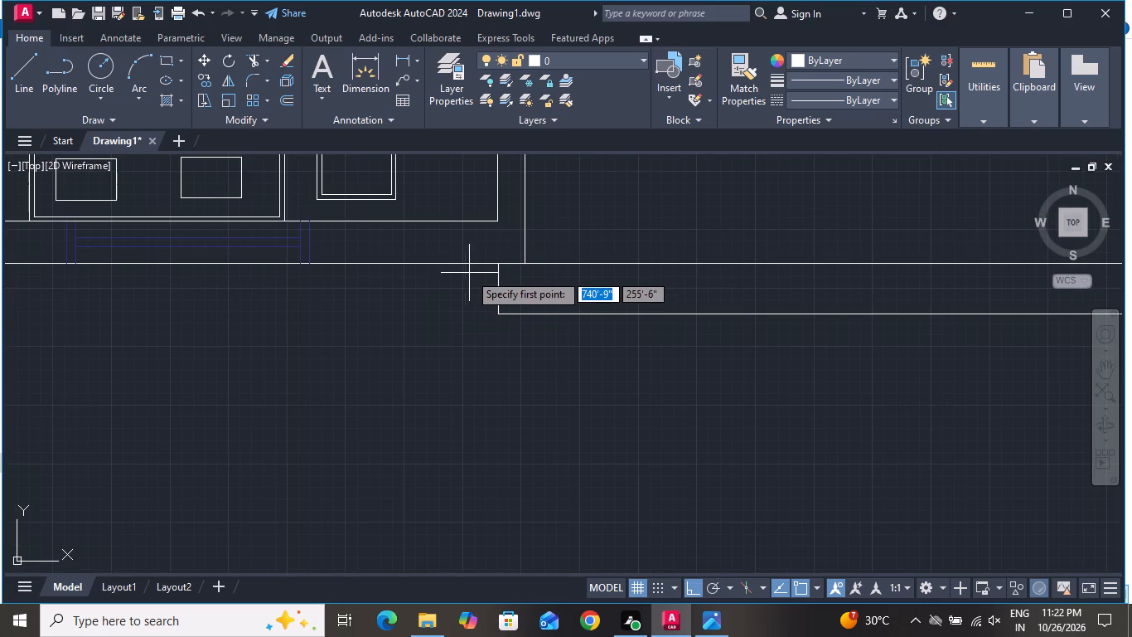
pyautogui.click(472, 263)
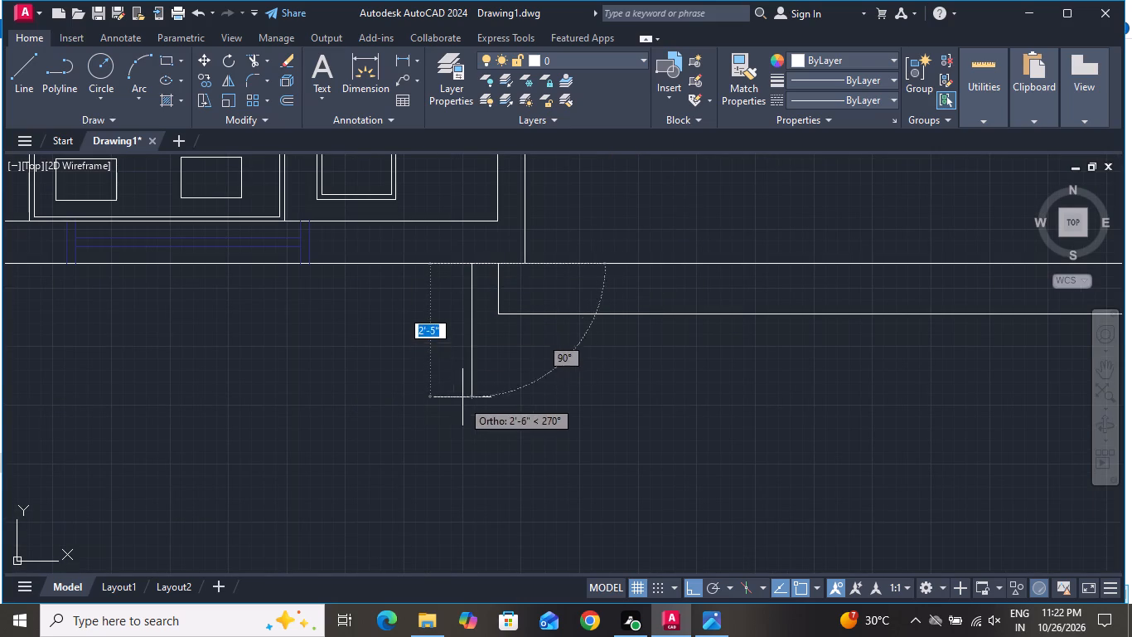
pyautogui.click(477, 349)
pyautogui.scroll(-4, 685, 435)
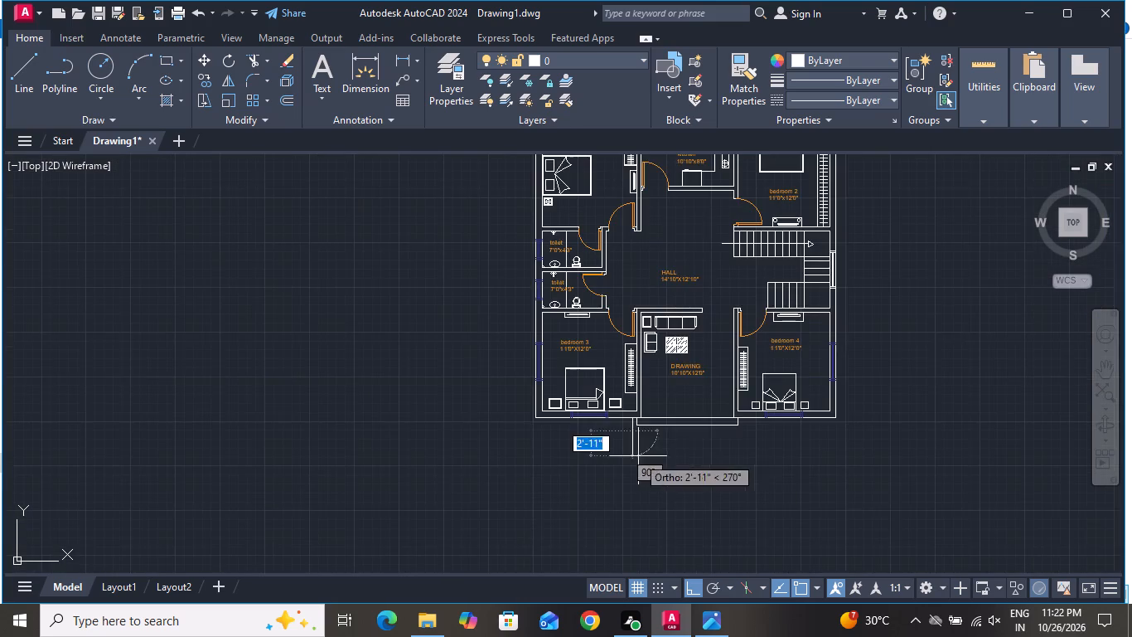
pyautogui.scroll(5, 768, 450)
pyautogui.scroll(-2, 752, 443)
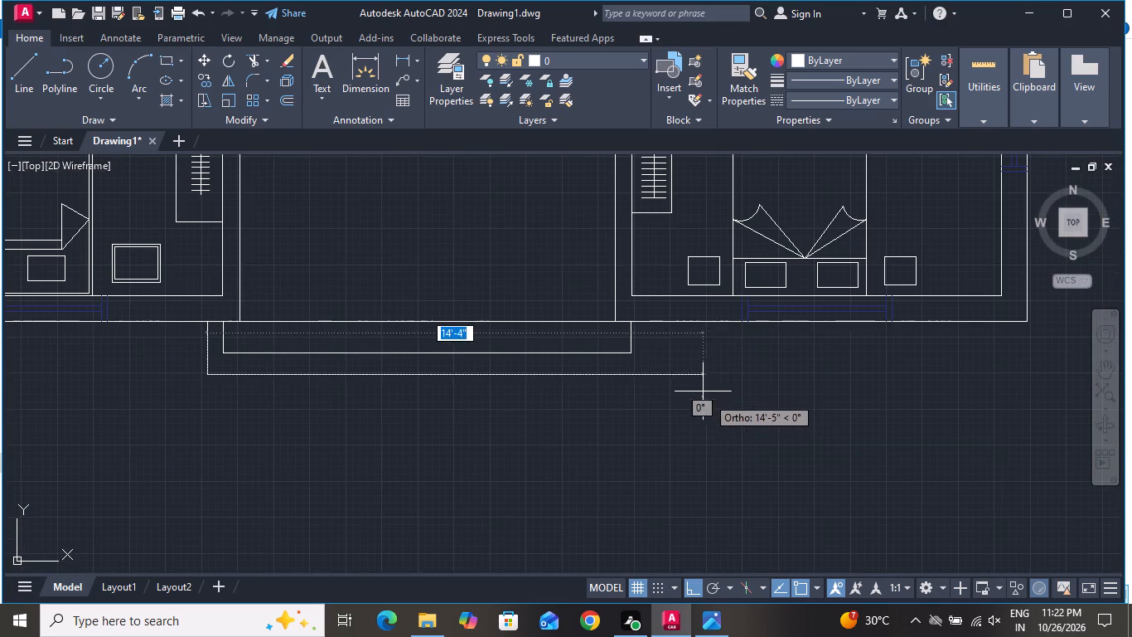
pyautogui.scroll(2, 670, 359)
pyautogui.click(631, 357)
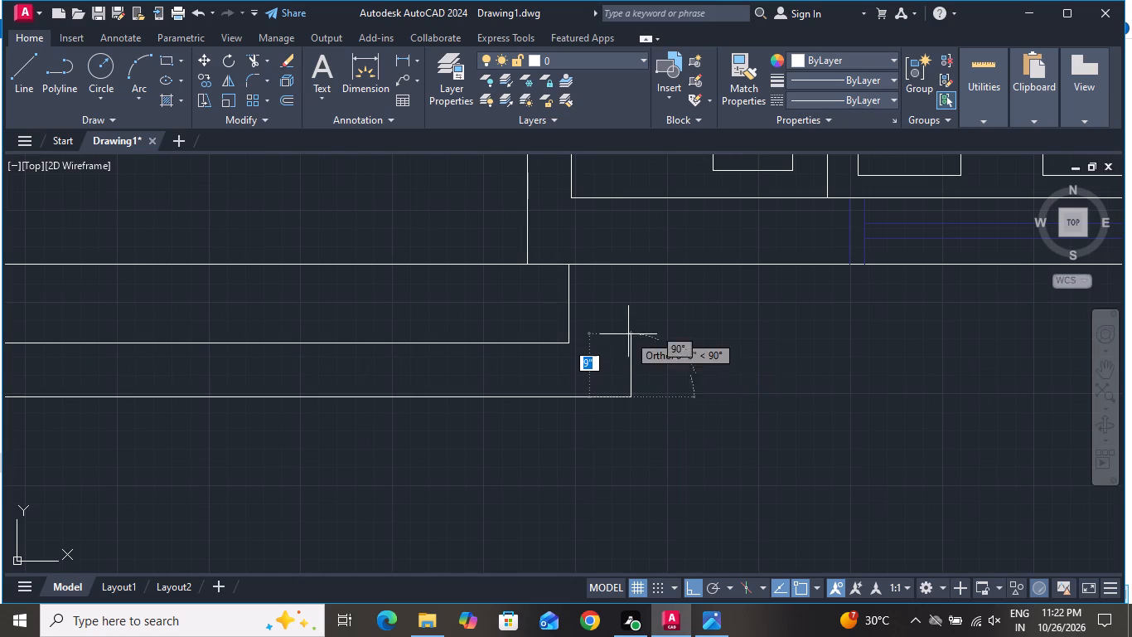
pyautogui.click(631, 262)
pyautogui.rightClick(631, 262)
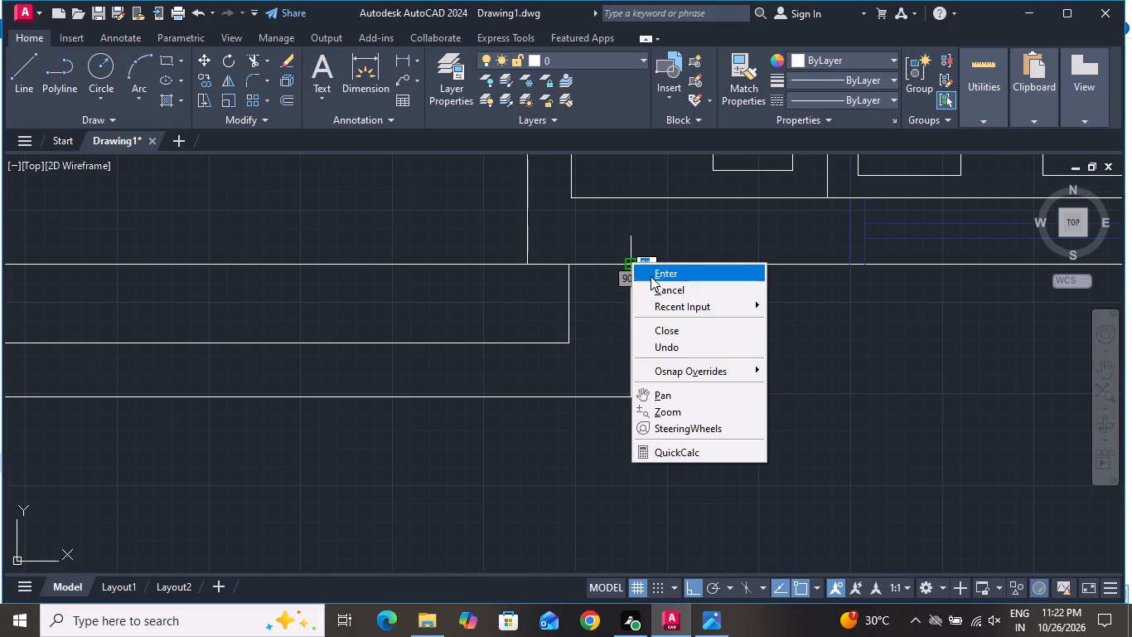
pyautogui.click(655, 291)
# Draw a third, outermost three-sided step outline about 2'-9" deep around the two existing ones, starting and ending on the outer wall line.
pyautogui.click(12, 73)
pyautogui.scroll(-2, 595, 399)
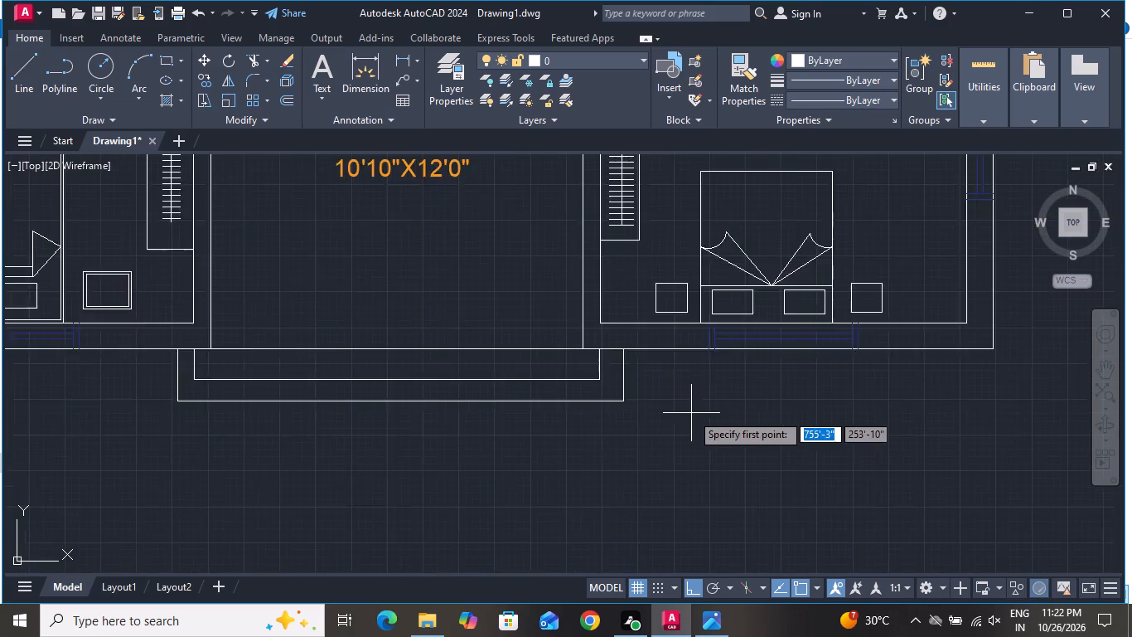
pyautogui.scroll(-1, 696, 413)
pyautogui.scroll(2, 265, 388)
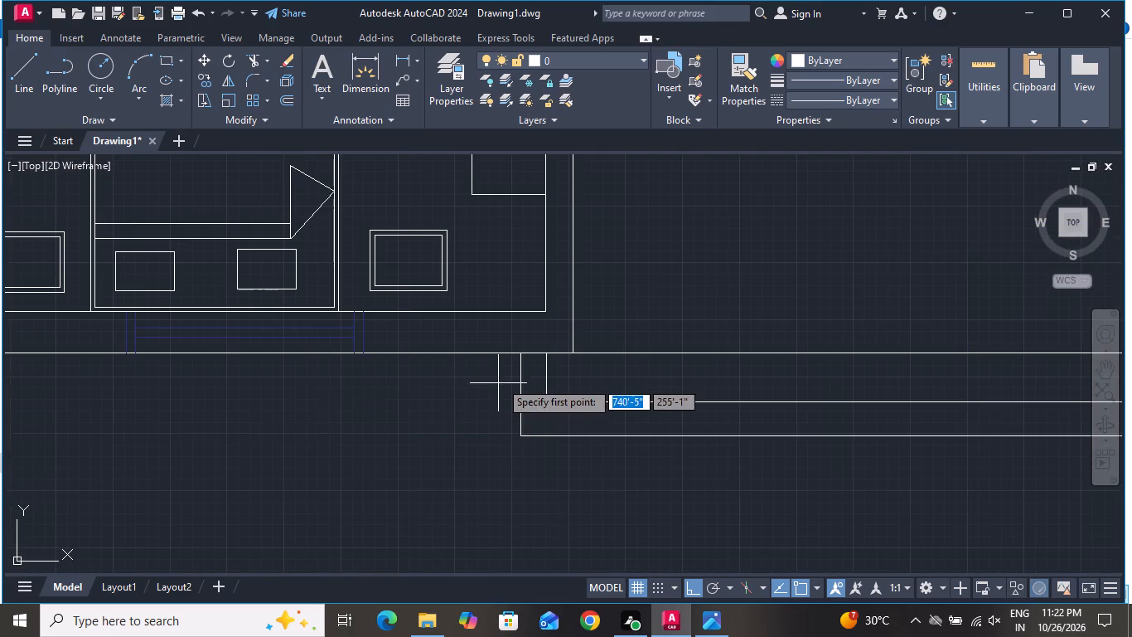
pyautogui.click(486, 353)
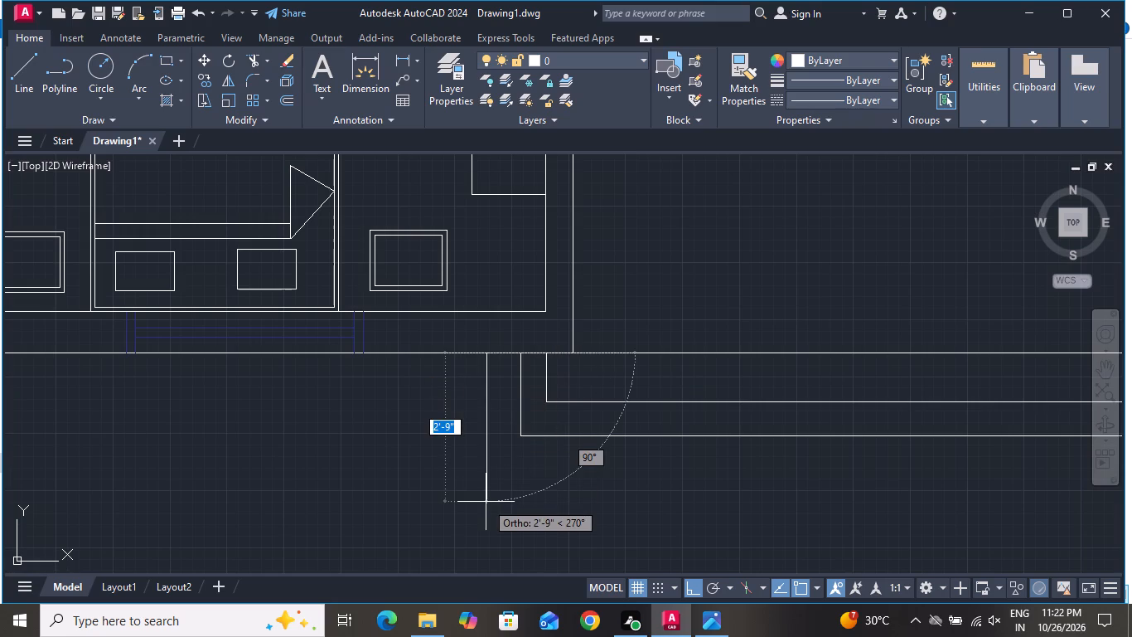
pyautogui.click(502, 506)
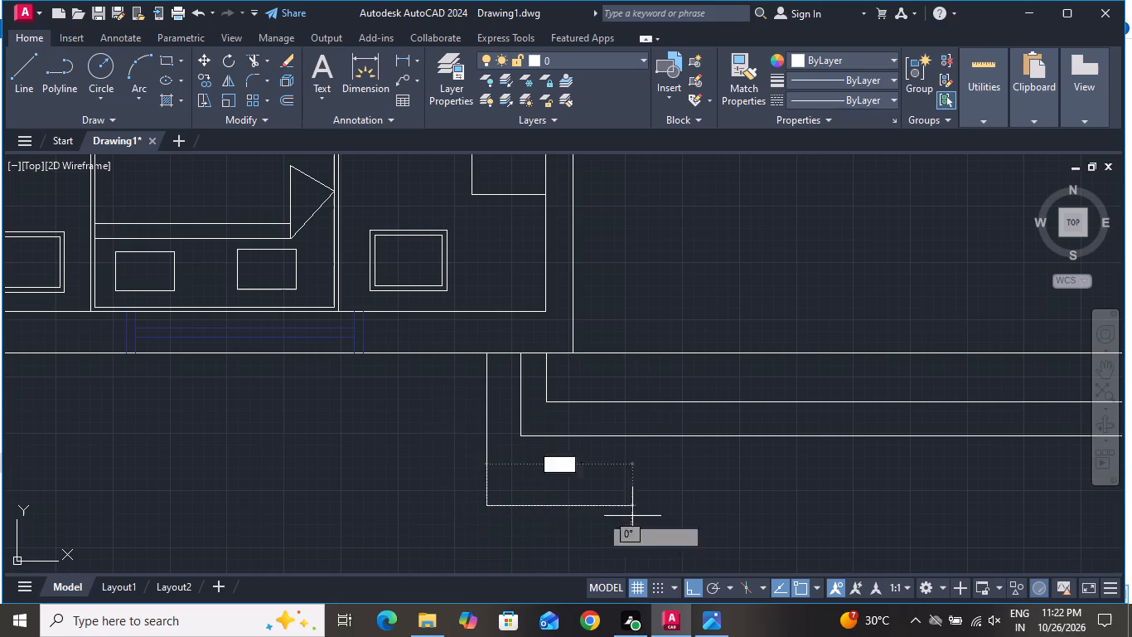
pyautogui.scroll(-3, 720, 513)
pyautogui.scroll(4, 901, 514)
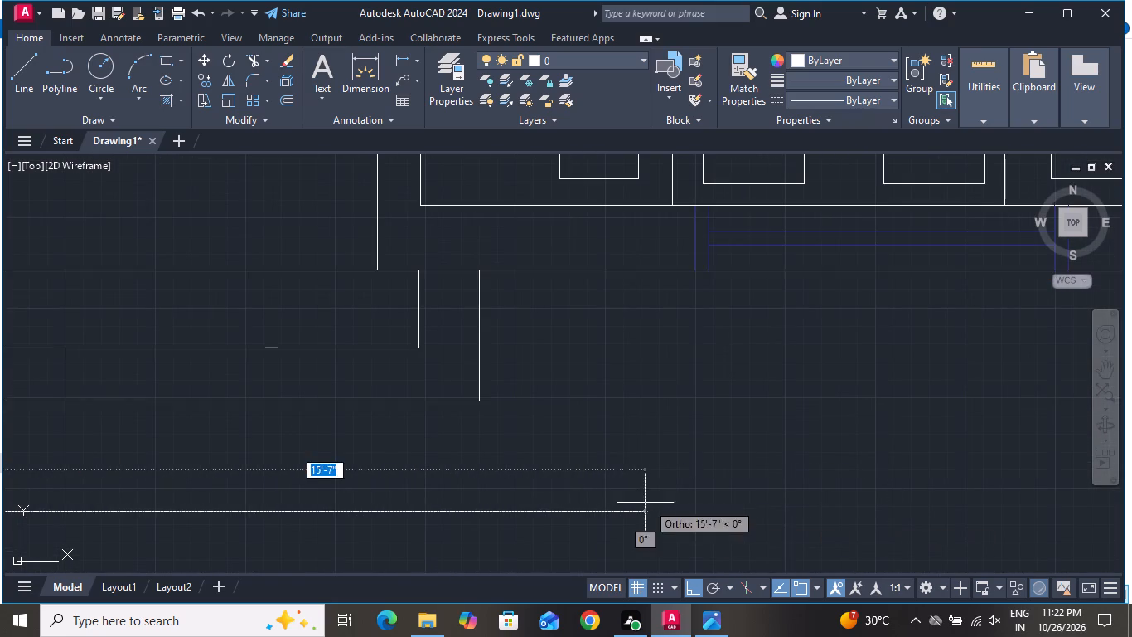
pyautogui.click(530, 476)
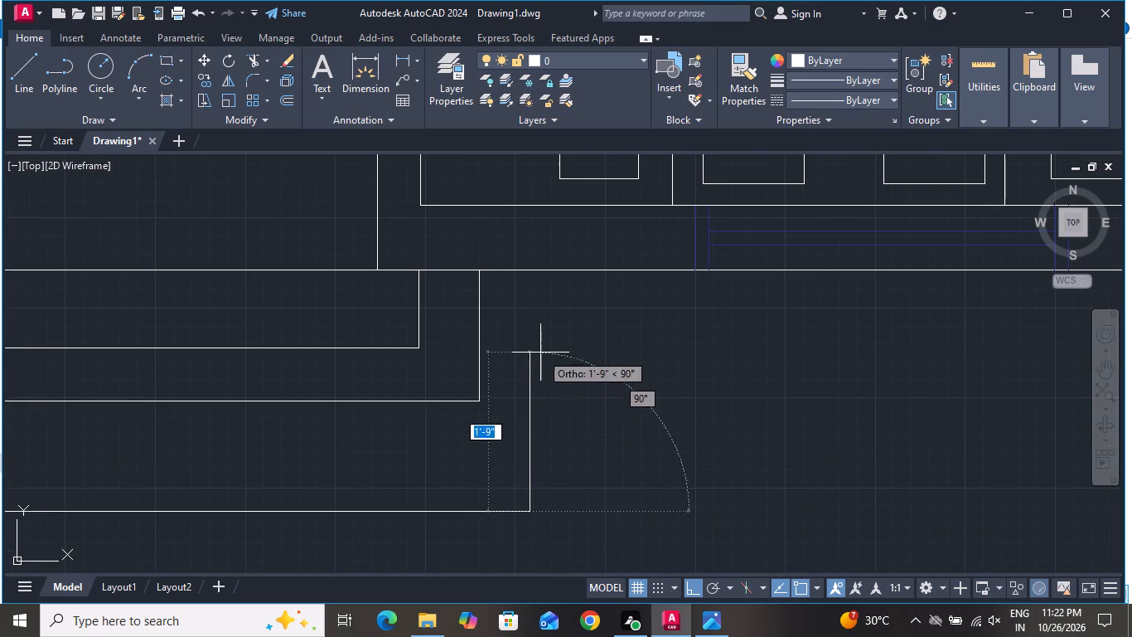
pyautogui.click(534, 272)
pyautogui.rightClick(534, 272)
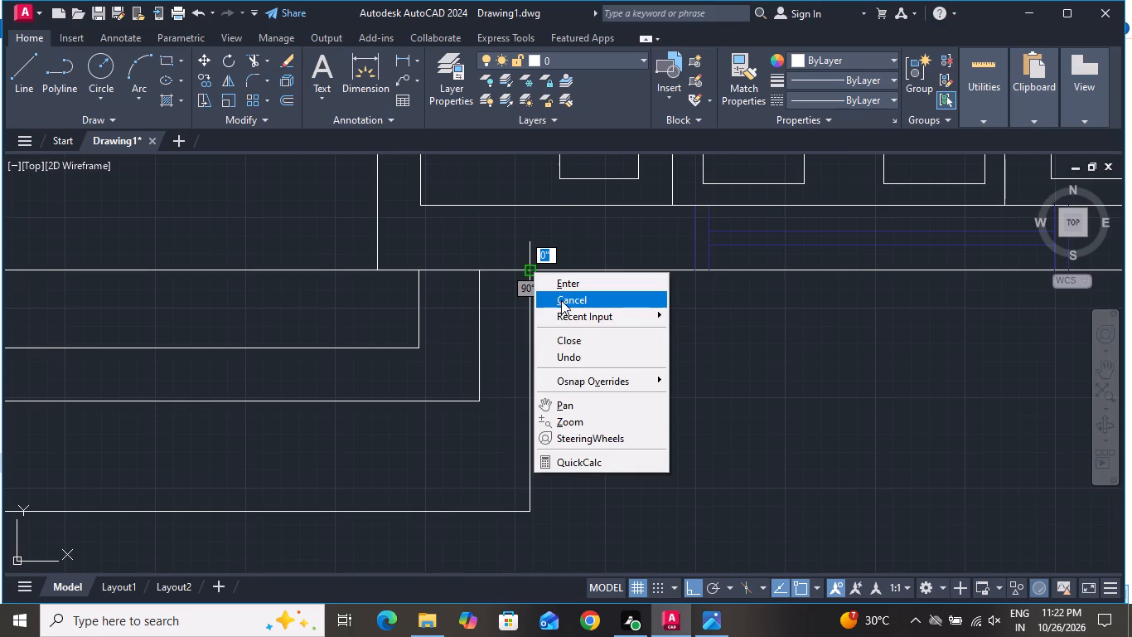
pyautogui.click(562, 300)
# Add a linear dimension for the house's overall width, from bedroom 1's outer corner to bedroom 2's, placed just outside the wall.
pyautogui.scroll(-4, 583, 356)
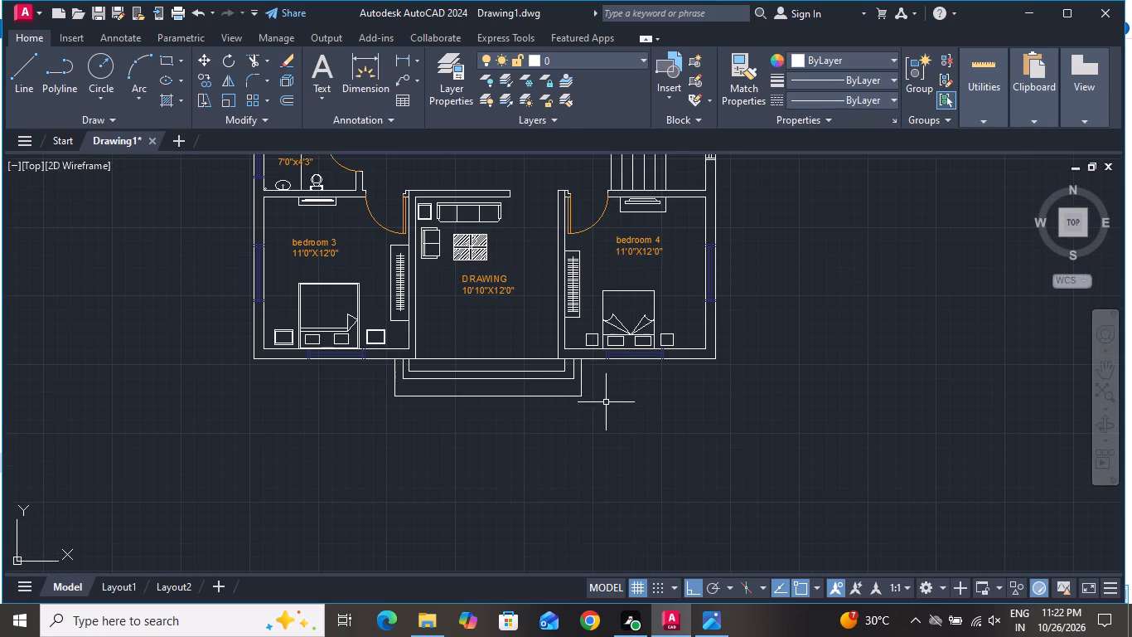
pyautogui.scroll(-2, 608, 407)
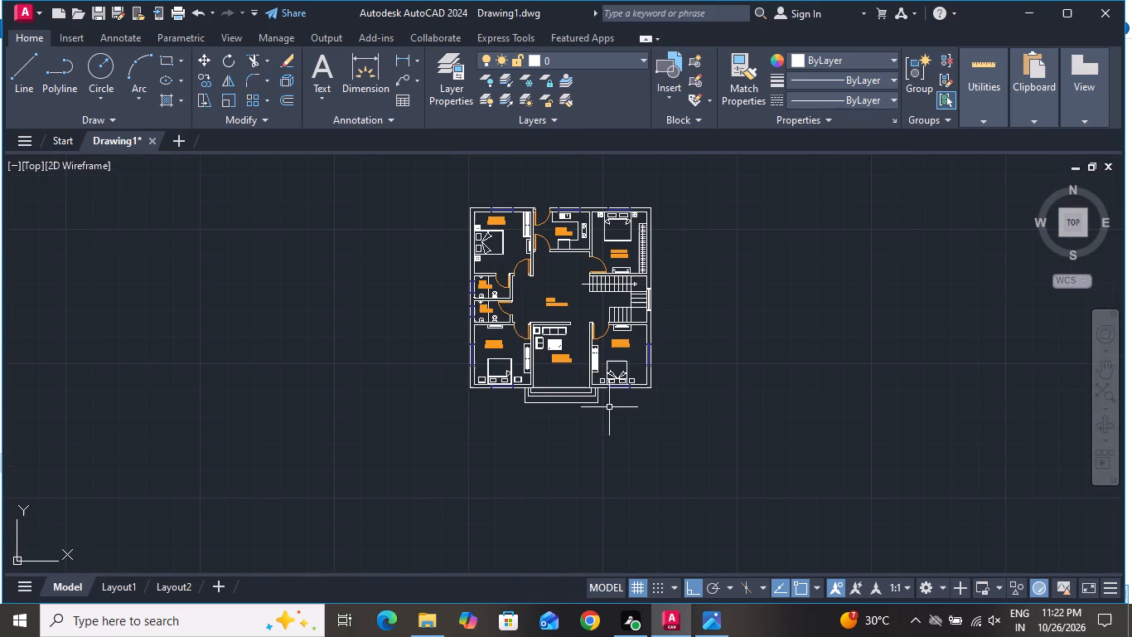
pyautogui.scroll(-1, 584, 414)
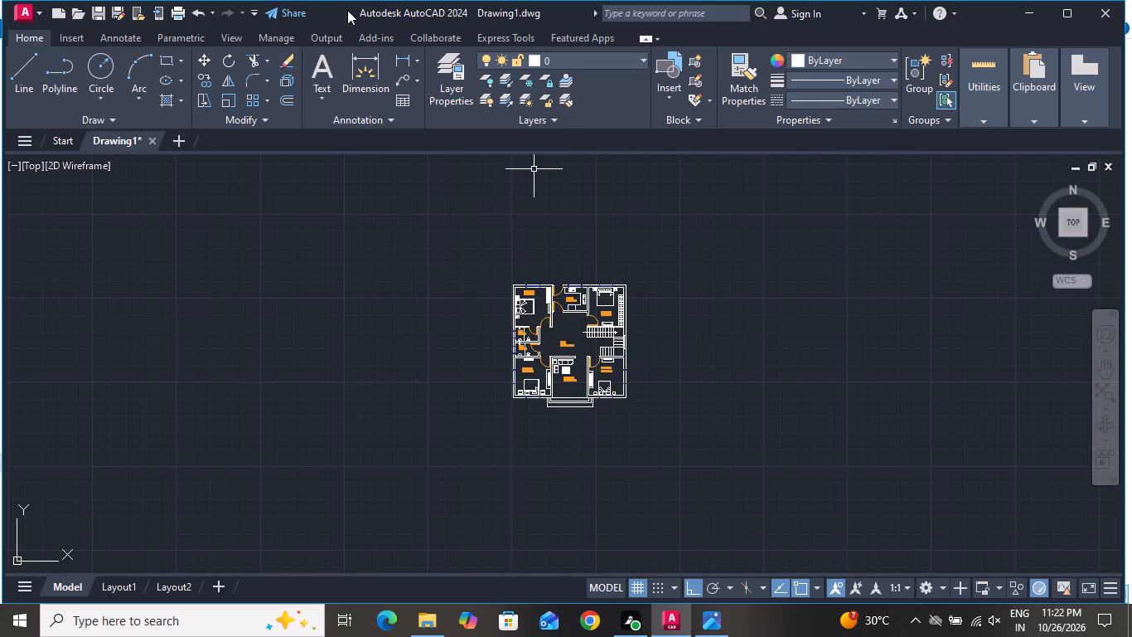
pyautogui.click(404, 58)
pyautogui.scroll(4, 505, 292)
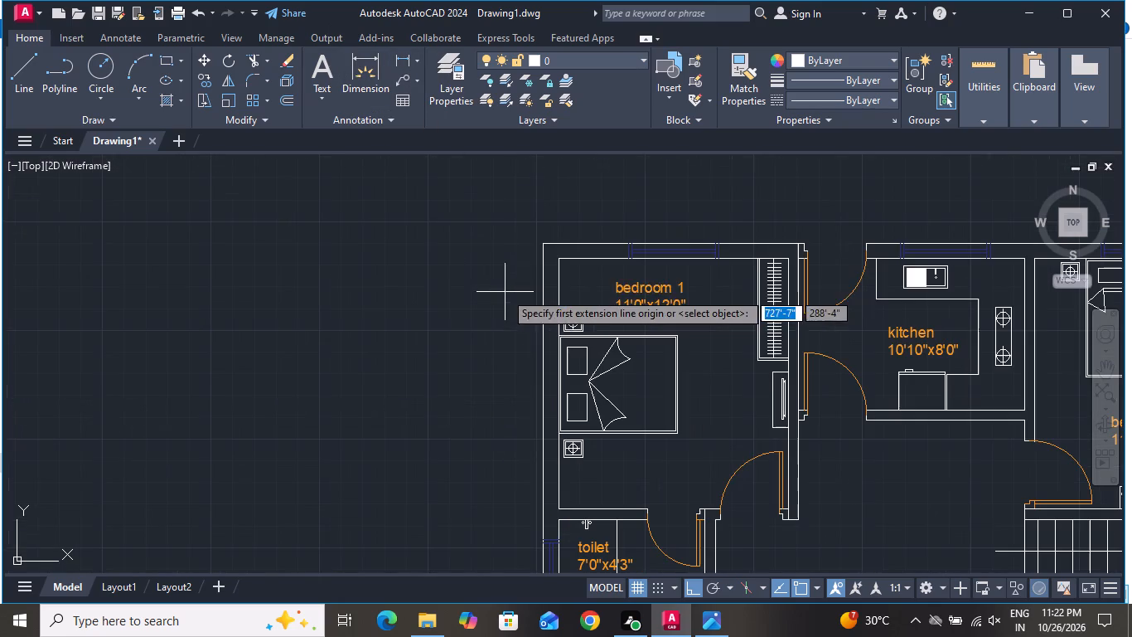
pyautogui.click(538, 245)
pyautogui.scroll(-3, 0, 401)
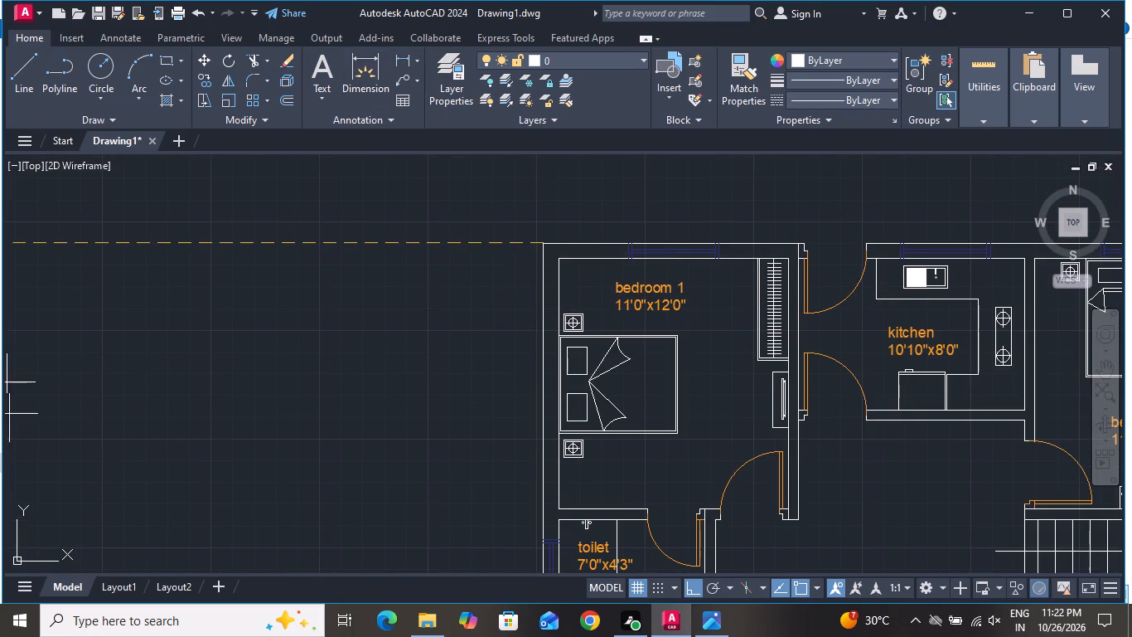
pyautogui.scroll(-3, 453, 425)
pyautogui.scroll(4, 660, 408)
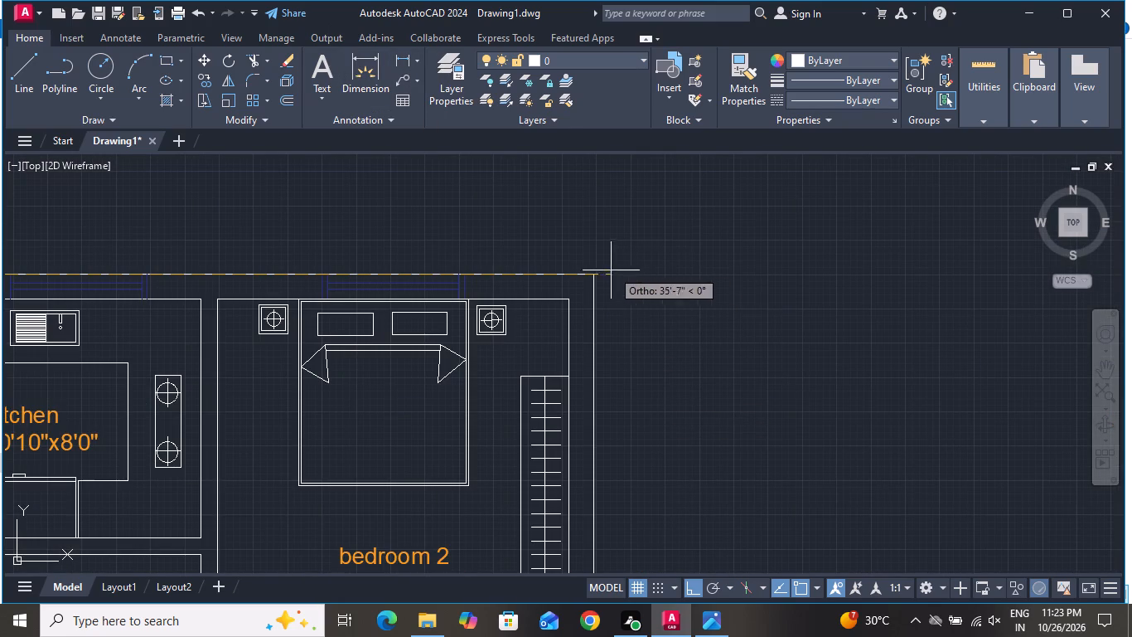
pyautogui.click(597, 280)
pyautogui.click(607, 236)
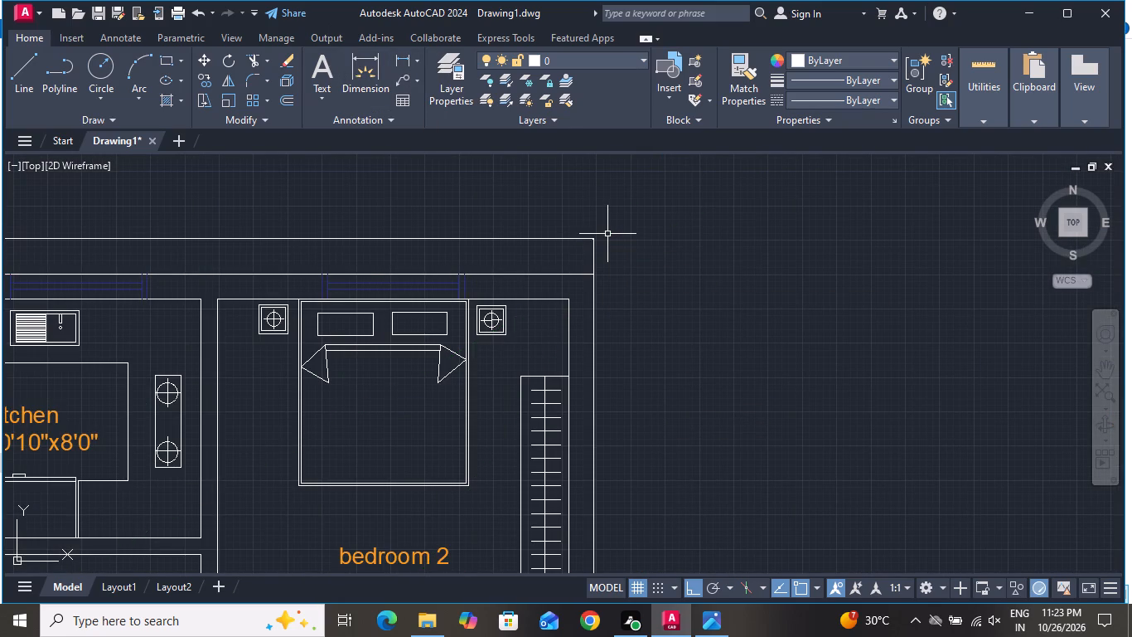
# Modify the Standard dimension style to text height 0'-10.18" and arrow size 0'-10.18", and make it current.
pyautogui.press('d')
pyautogui.press('space')
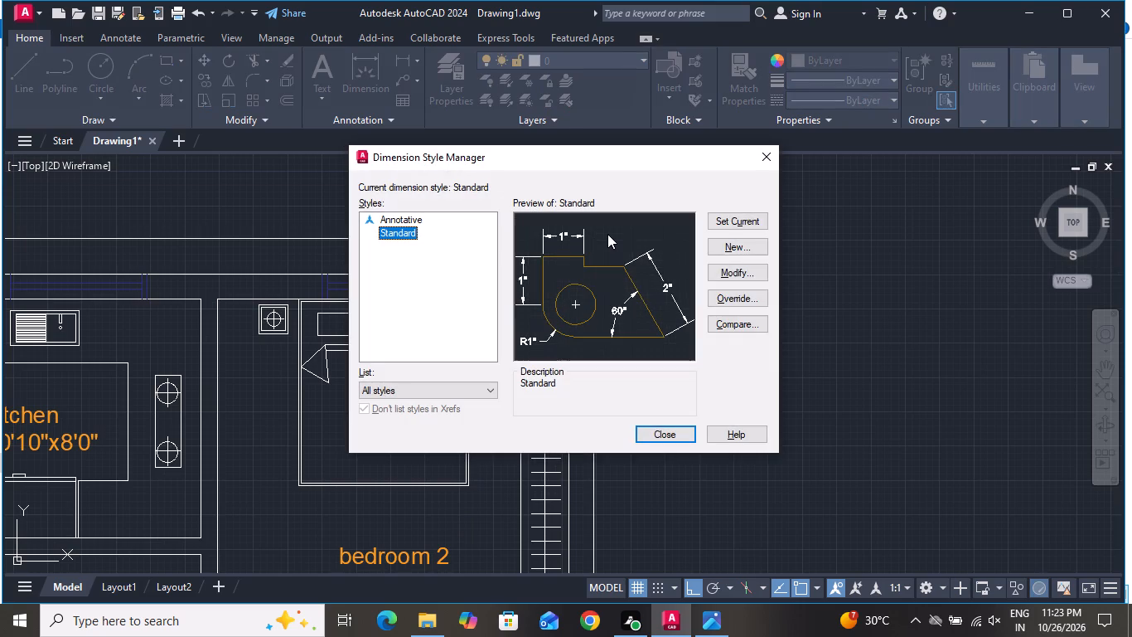
pyautogui.click(731, 265)
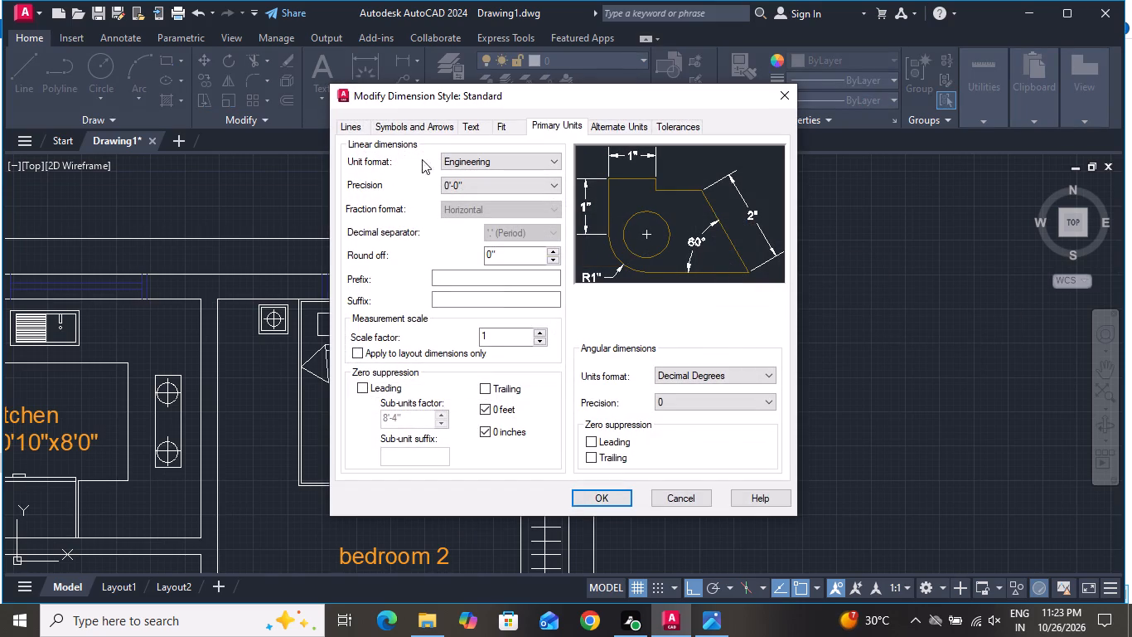
pyautogui.click(474, 134)
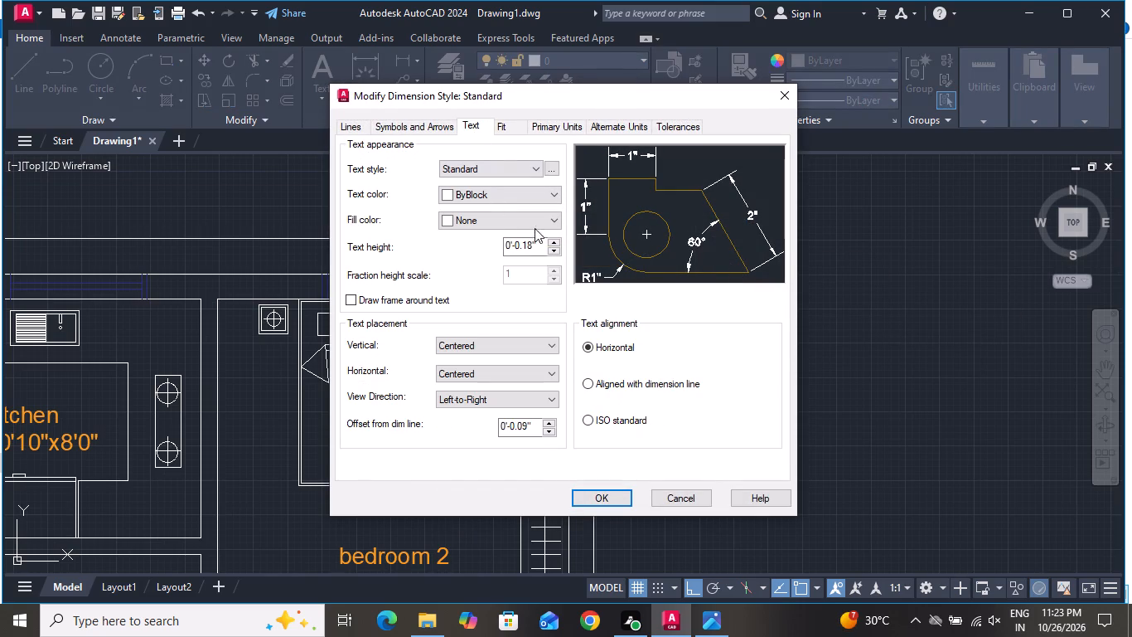
pyautogui.click(551, 241)
pyautogui.click(554, 242)
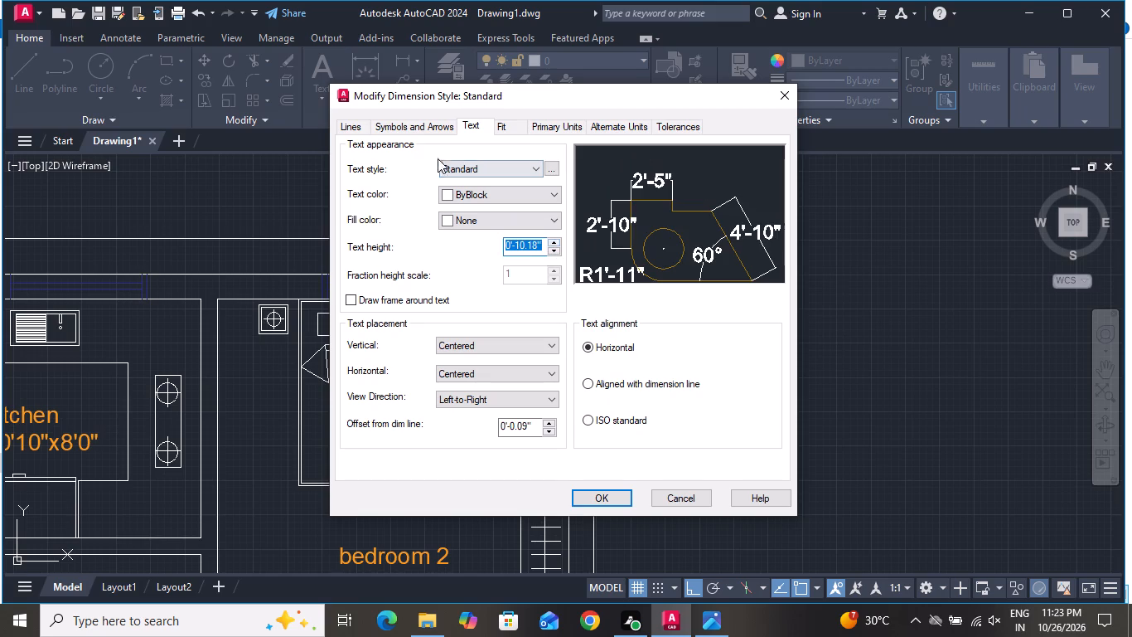
pyautogui.click(435, 130)
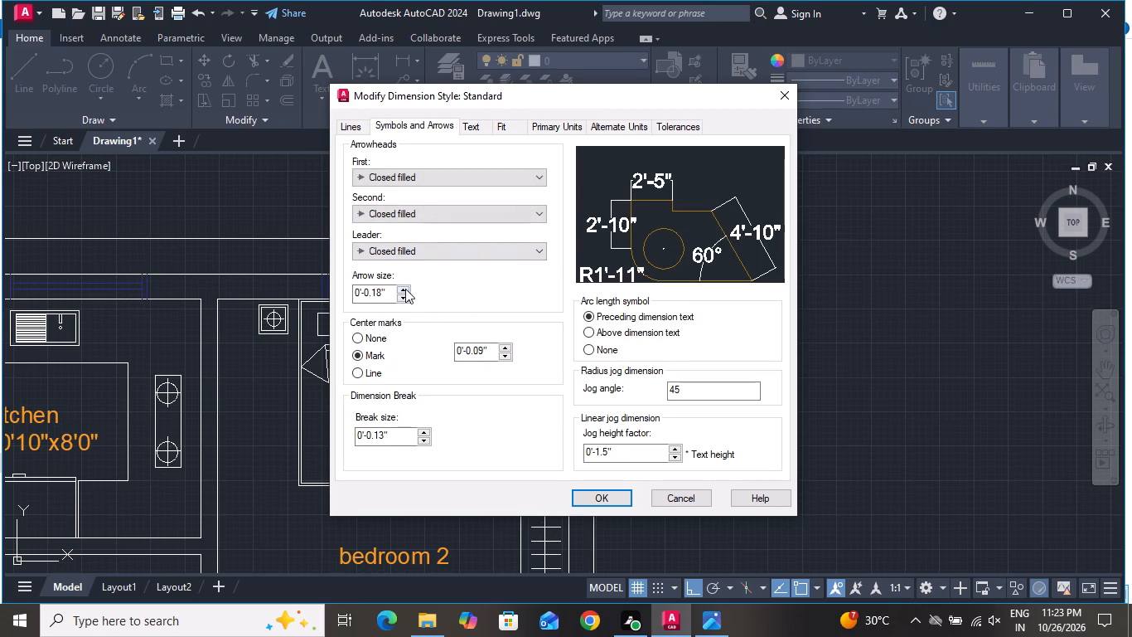
pyautogui.click(405, 288)
pyautogui.click(405, 289)
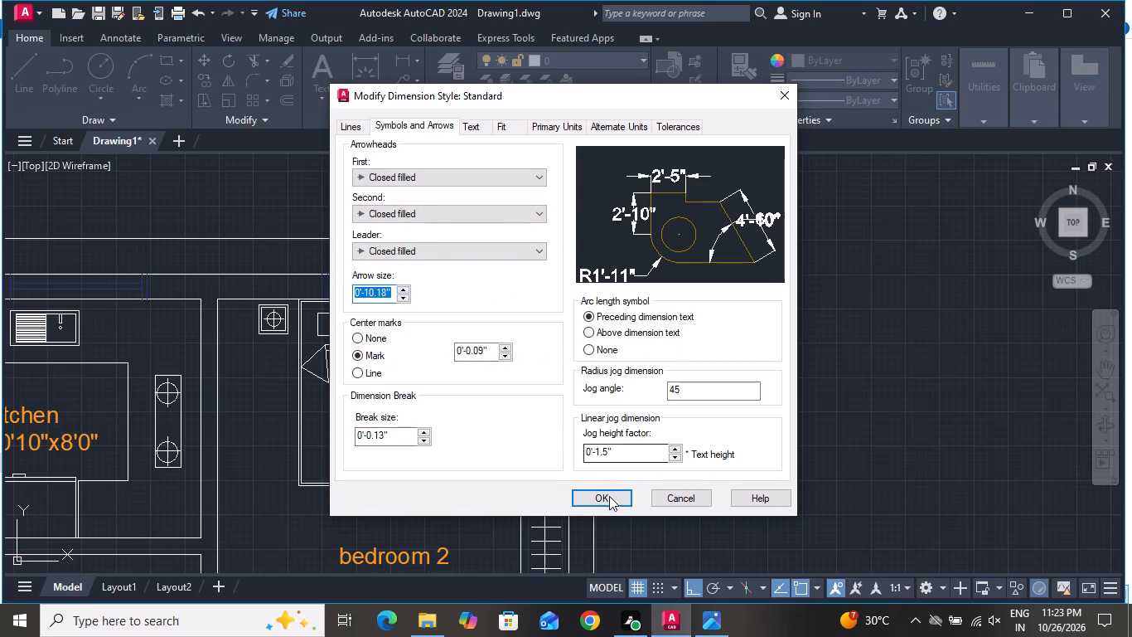
pyautogui.click(609, 498)
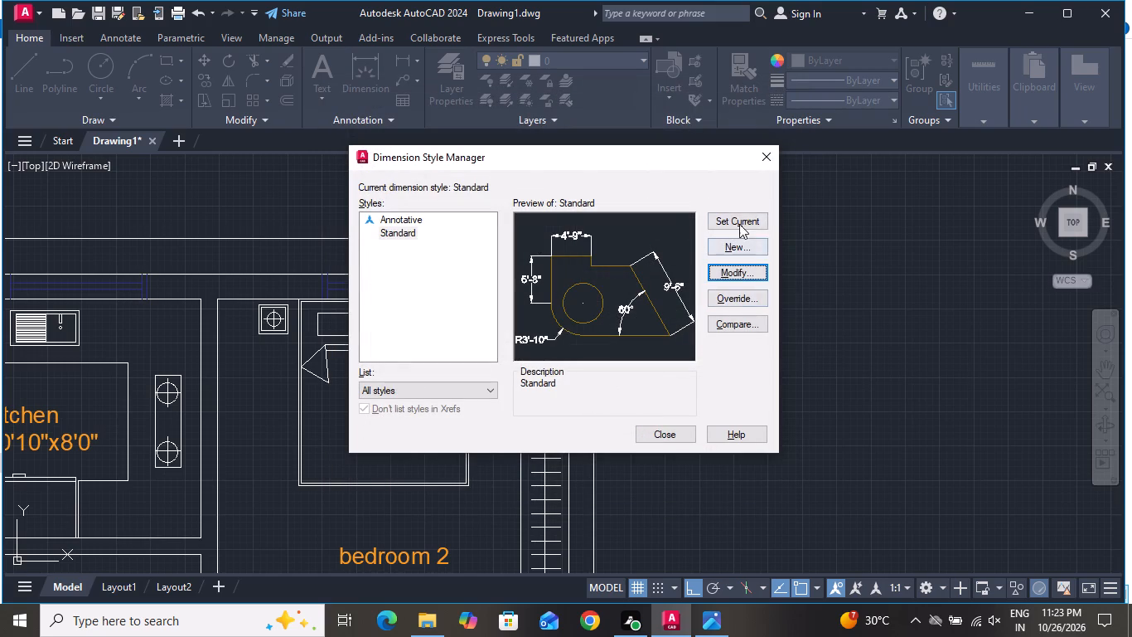
pyautogui.click(743, 216)
pyautogui.click(668, 438)
# Add a linear dimension for the house's overall length, from bedroom 1's outer corner to bedroom 3's, placed just outside the wall.
pyautogui.scroll(-2, 699, 407)
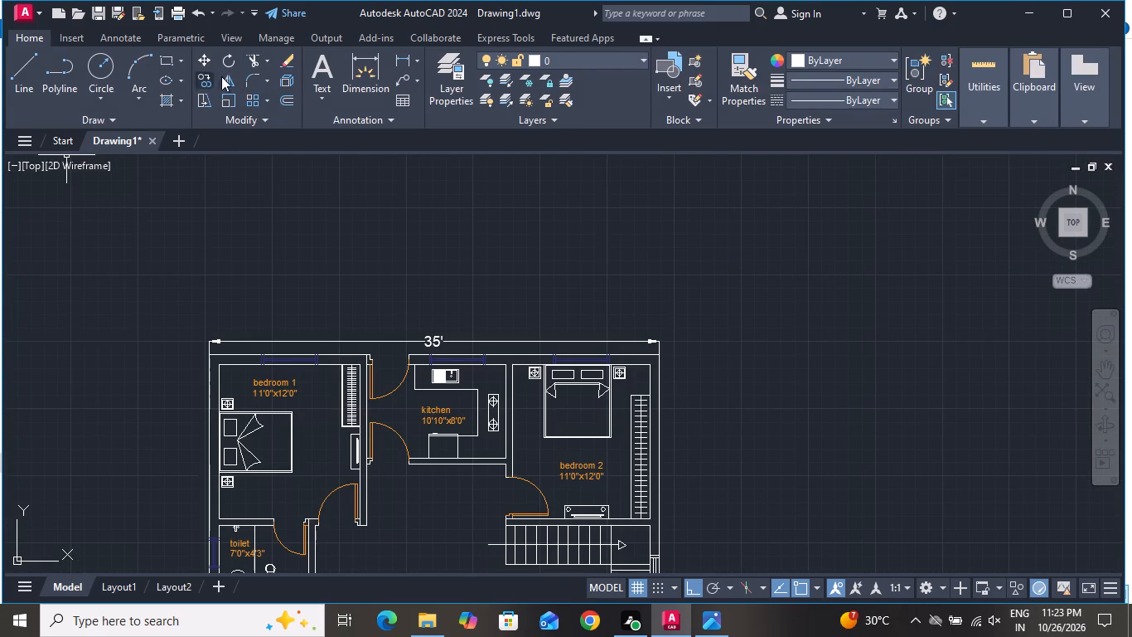
pyautogui.click(404, 62)
pyautogui.scroll(-2, 607, 111)
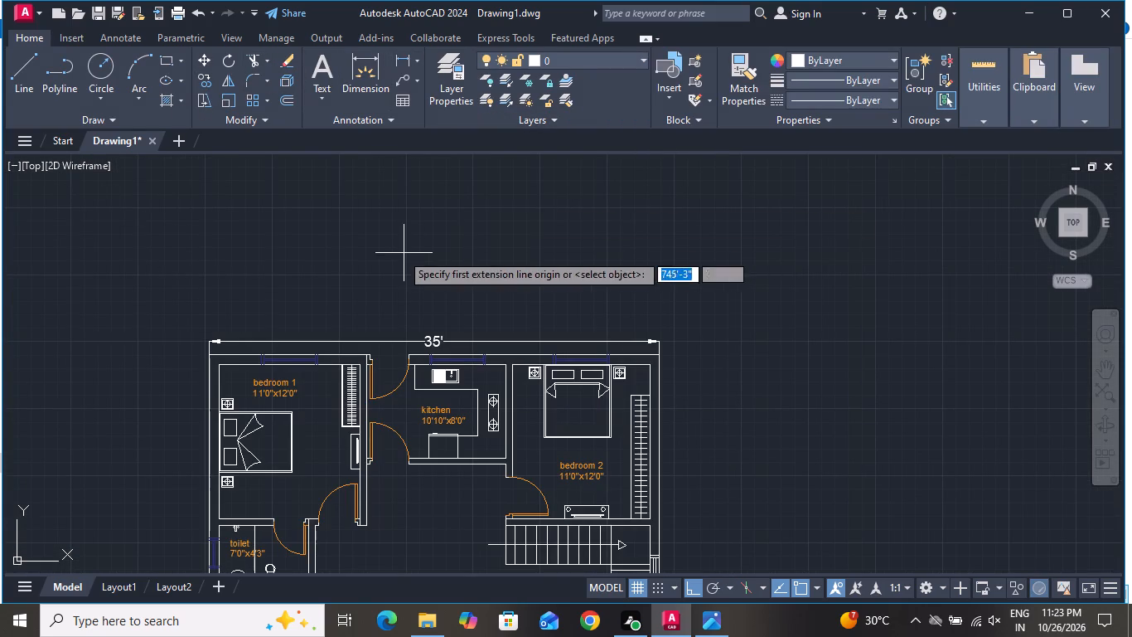
pyautogui.scroll(-3, 433, 212)
pyautogui.scroll(3, 368, 223)
pyautogui.scroll(2, 407, 316)
pyautogui.scroll(1, 488, 332)
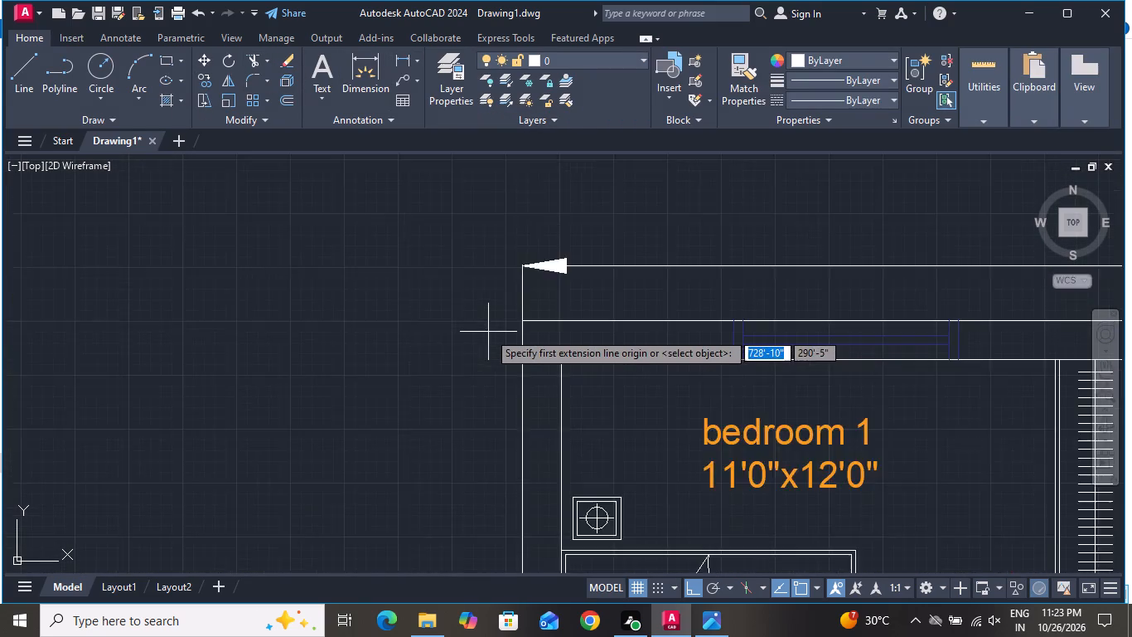
pyautogui.scroll(1, 488, 332)
pyautogui.click(537, 317)
pyautogui.scroll(-5, 536, 339)
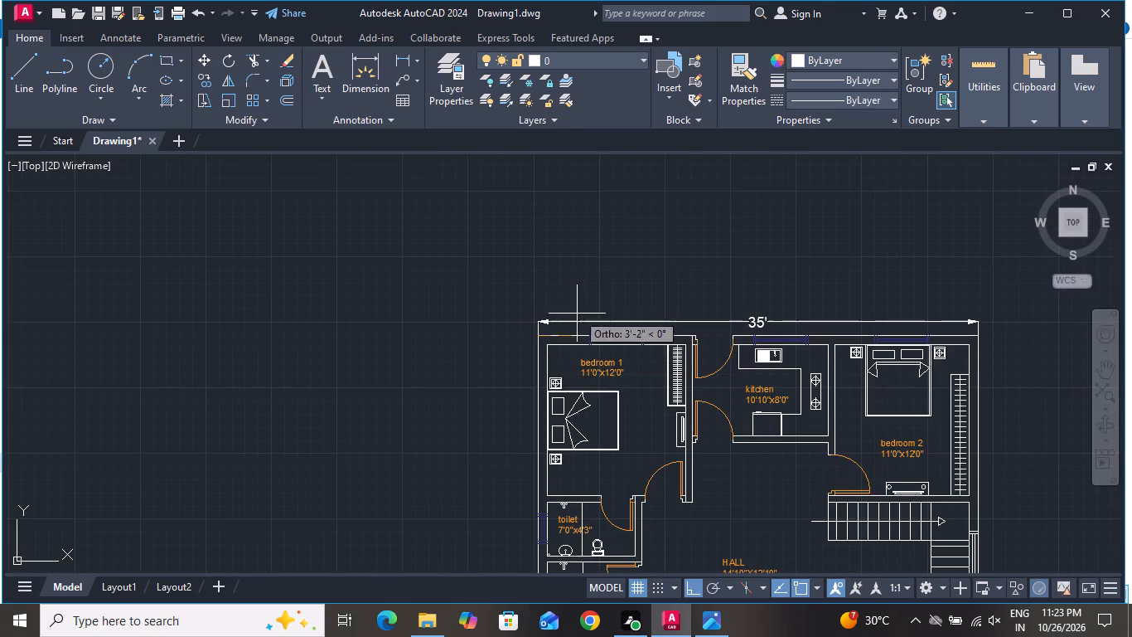
pyautogui.scroll(-3, 578, 323)
pyautogui.scroll(5, 577, 407)
pyautogui.scroll(-4, 568, 385)
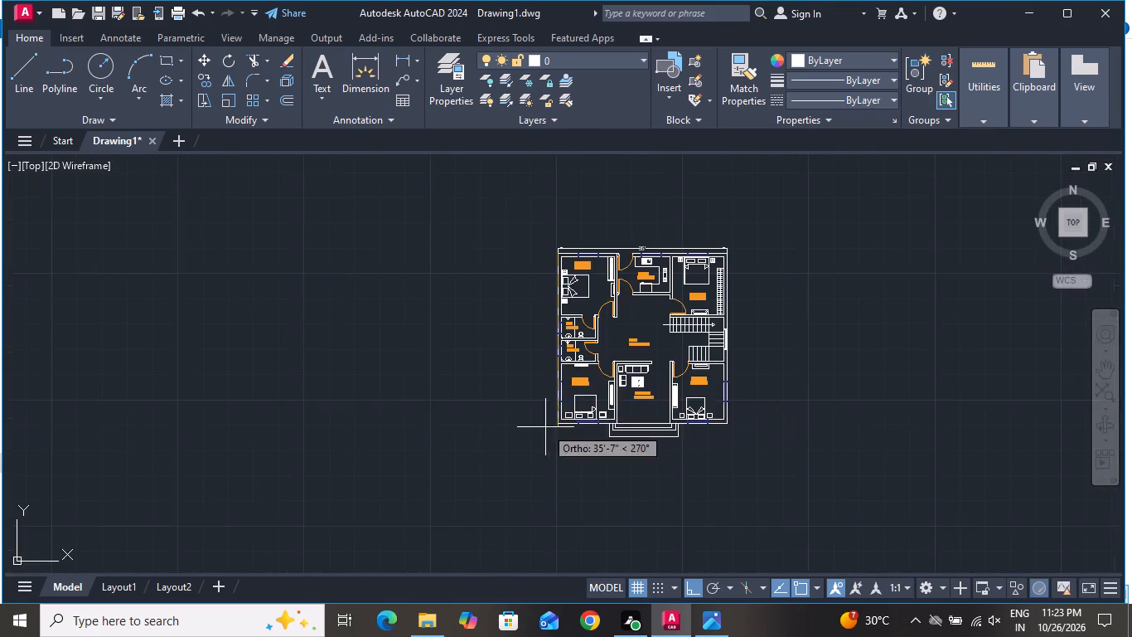
pyautogui.scroll(5, 545, 428)
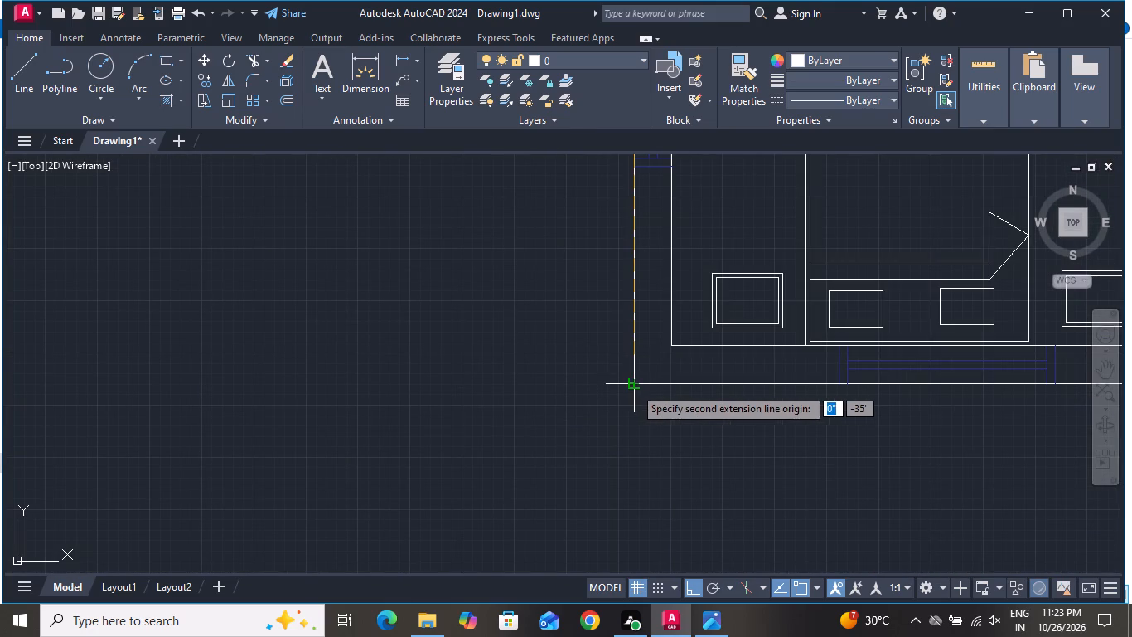
pyautogui.click(634, 387)
pyautogui.scroll(-4, 591, 395)
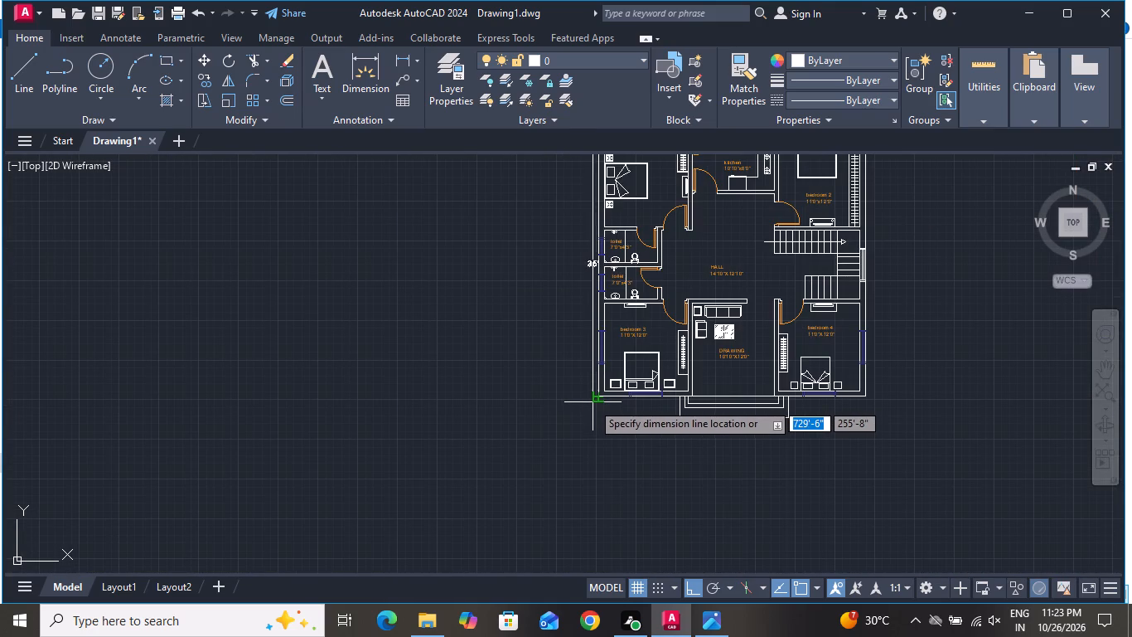
pyautogui.click(585, 401)
# Add the multiline text "UP" in the hall, just before the start of the staircase direction line.
pyautogui.scroll(-2, 596, 415)
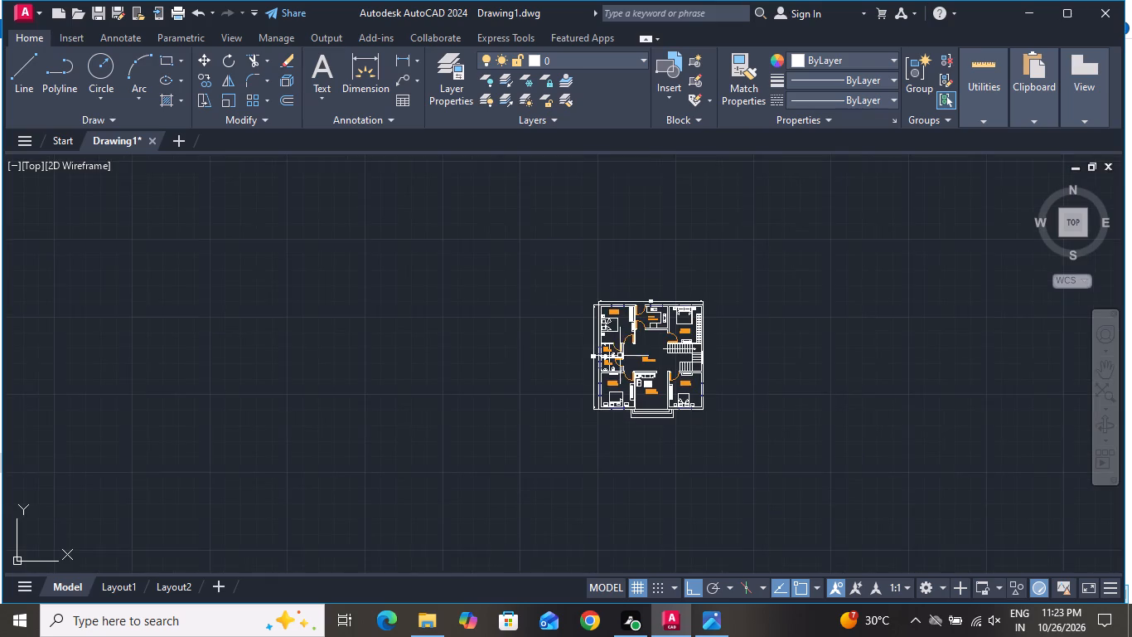
pyautogui.scroll(5, 640, 312)
pyautogui.scroll(-2, 641, 309)
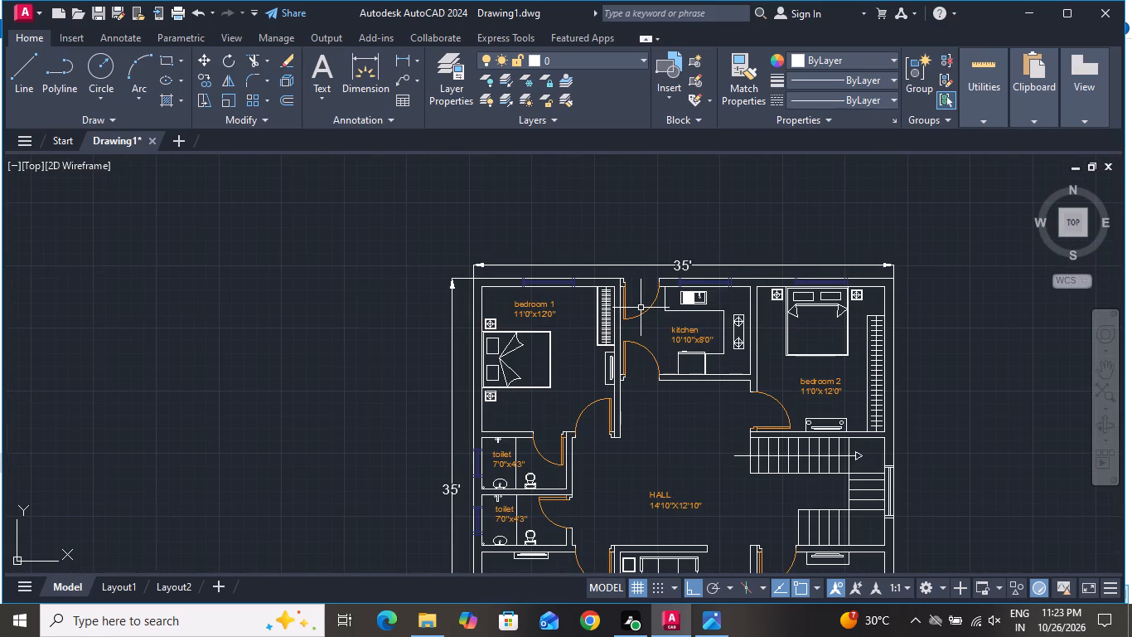
pyautogui.scroll(-2, 632, 299)
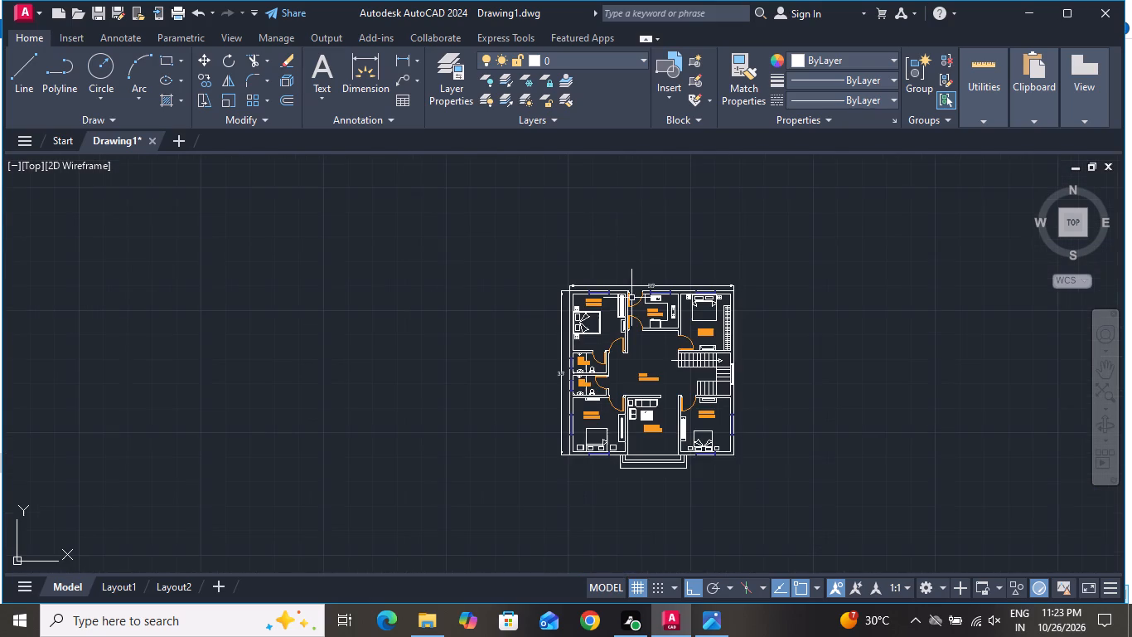
pyautogui.click(328, 73)
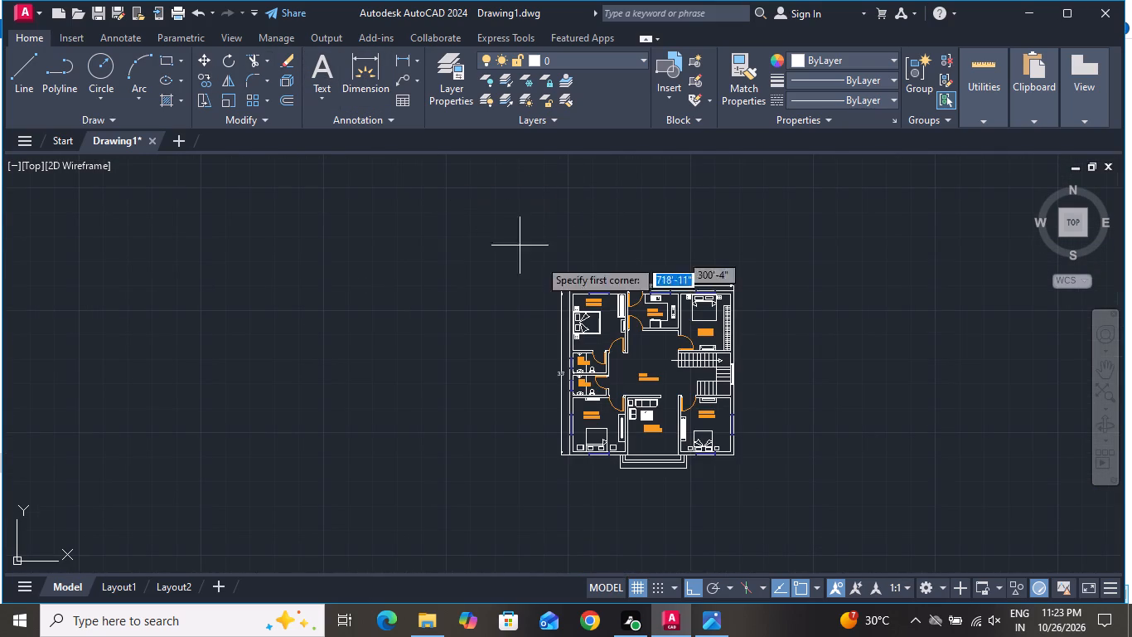
pyautogui.scroll(2, 645, 347)
pyautogui.scroll(3, 719, 369)
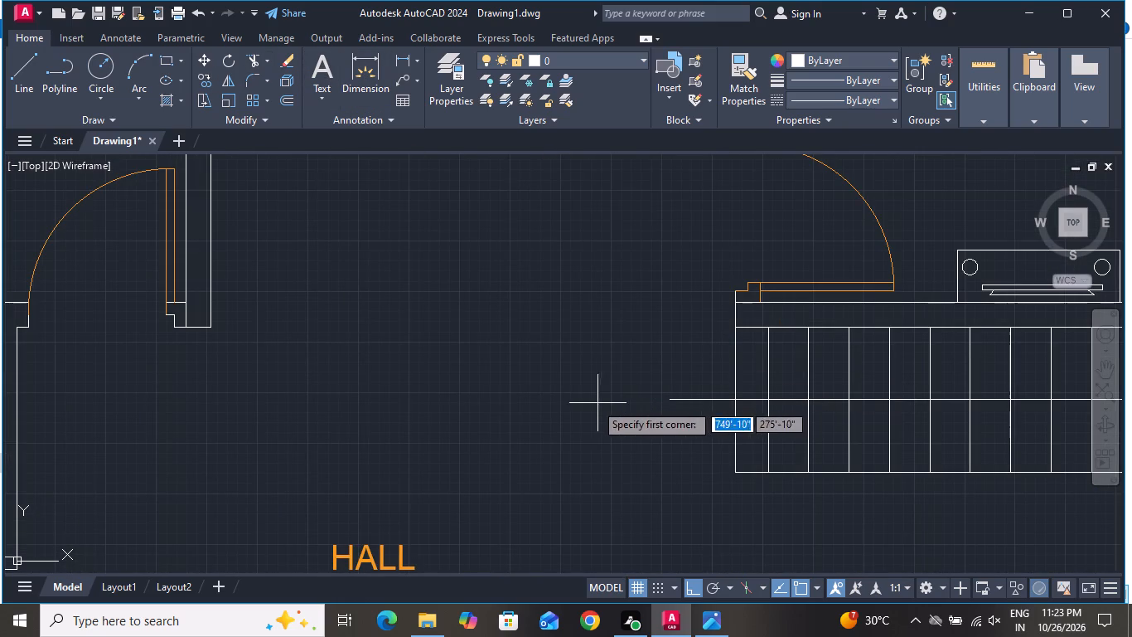
pyautogui.click(577, 401)
pyautogui.click(649, 419)
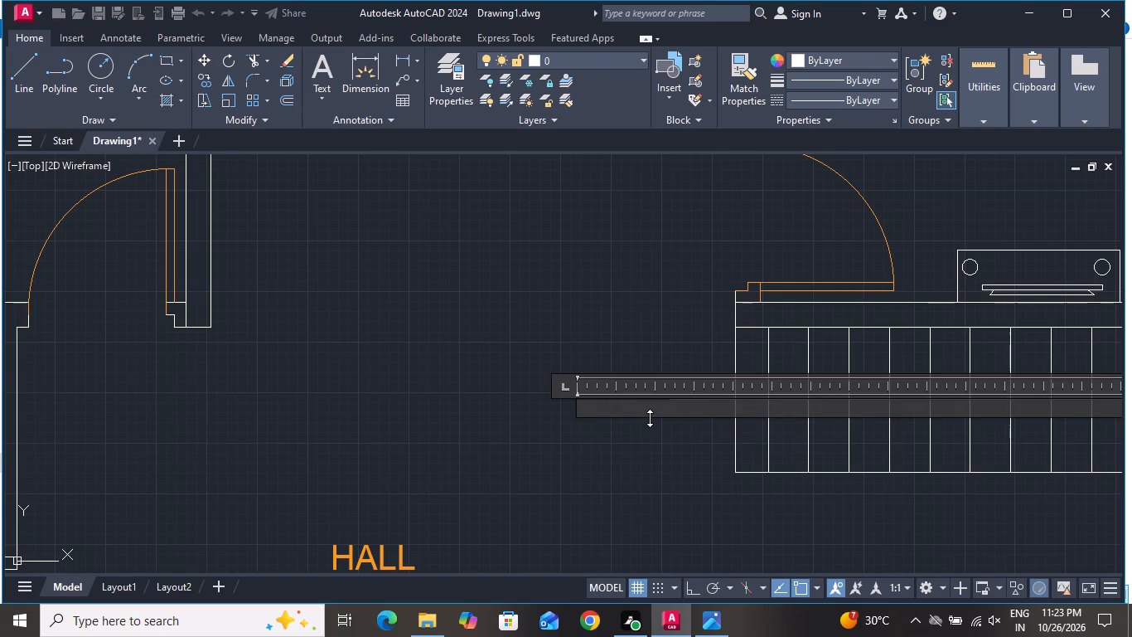
pyautogui.write('UP')
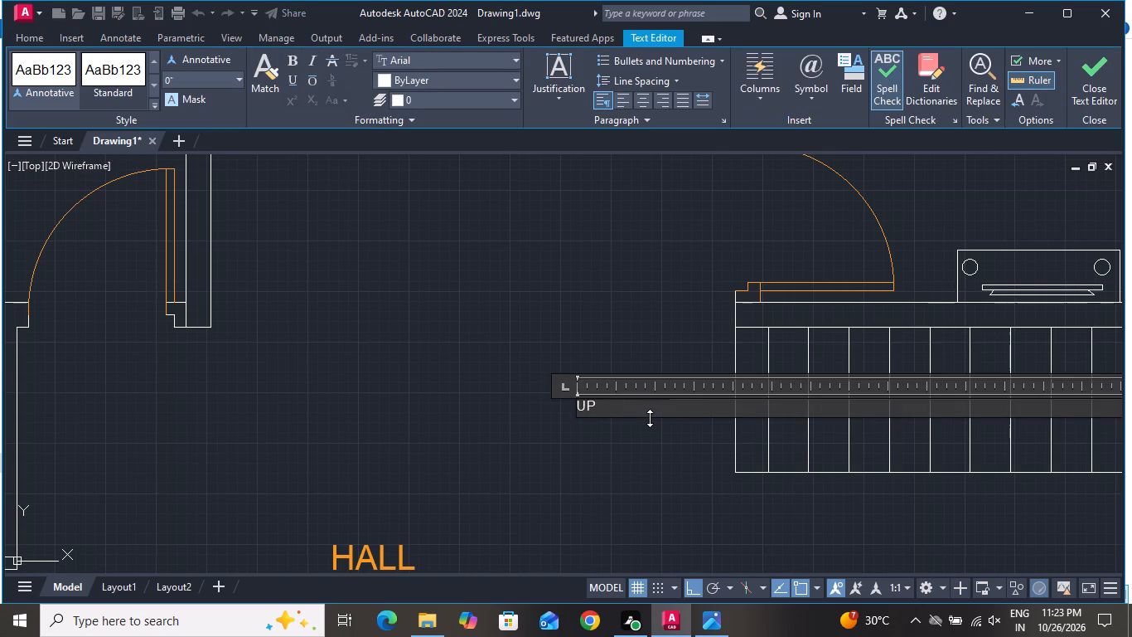
pyautogui.click(647, 512)
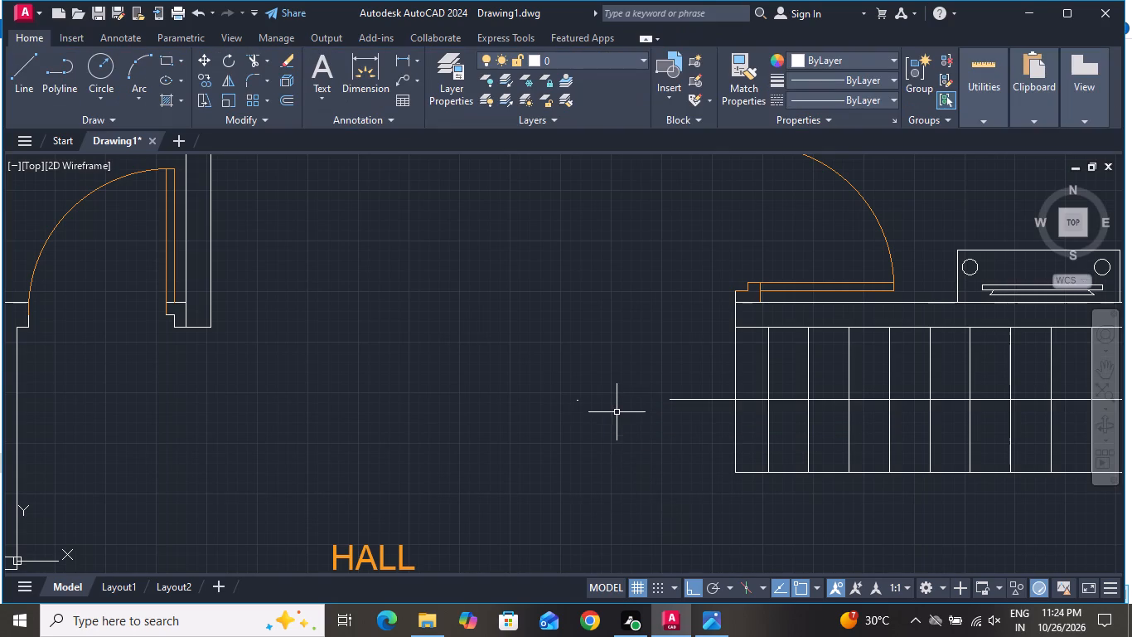
# Set the text height of the "UP" label to 4".
pyautogui.click(616, 385)
pyautogui.click(559, 477)
pyautogui.rightClick(555, 480)
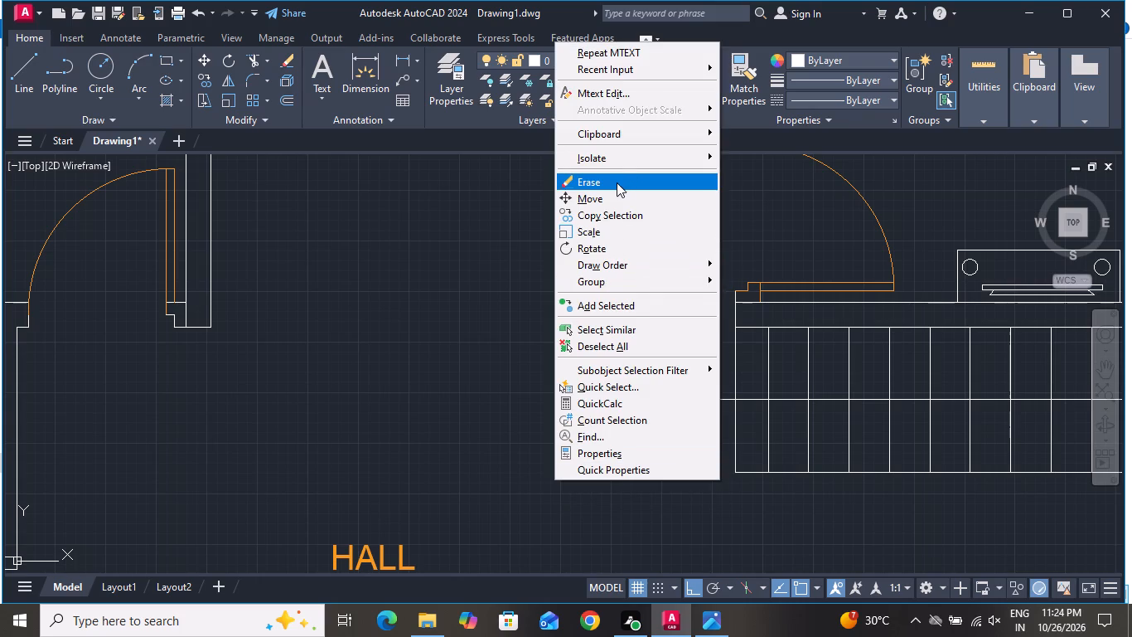
pyautogui.click(636, 450)
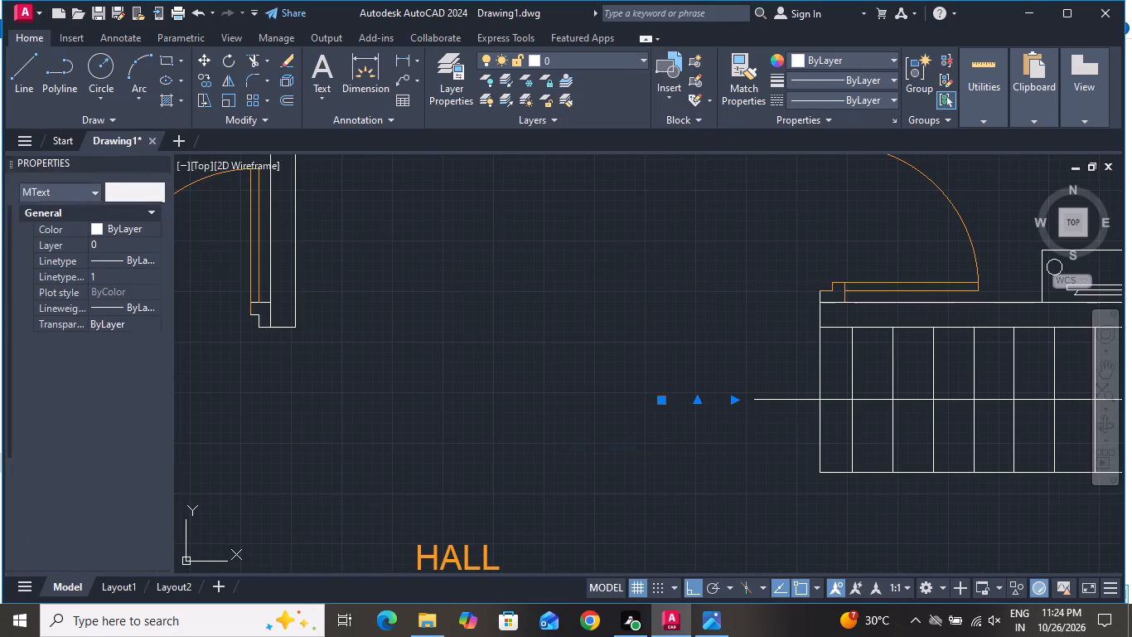
pyautogui.scroll(-3, 140, 297)
pyautogui.click(124, 333)
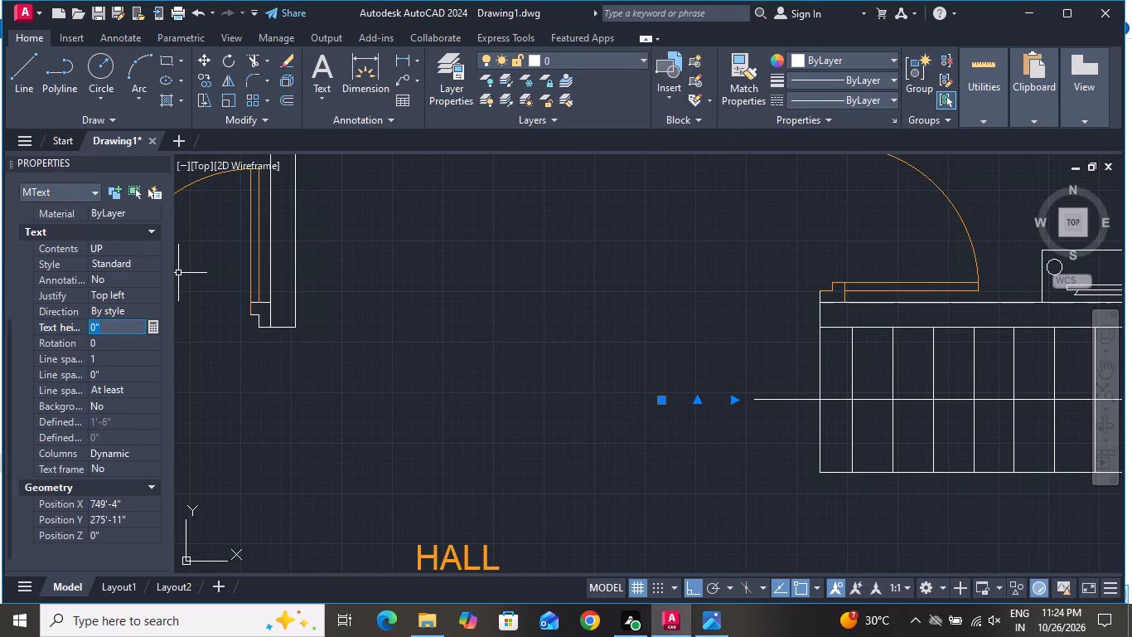
pyautogui.press('BackSpace')
pyautogui.press('4')
pyautogui.hotkey('shift', '"')
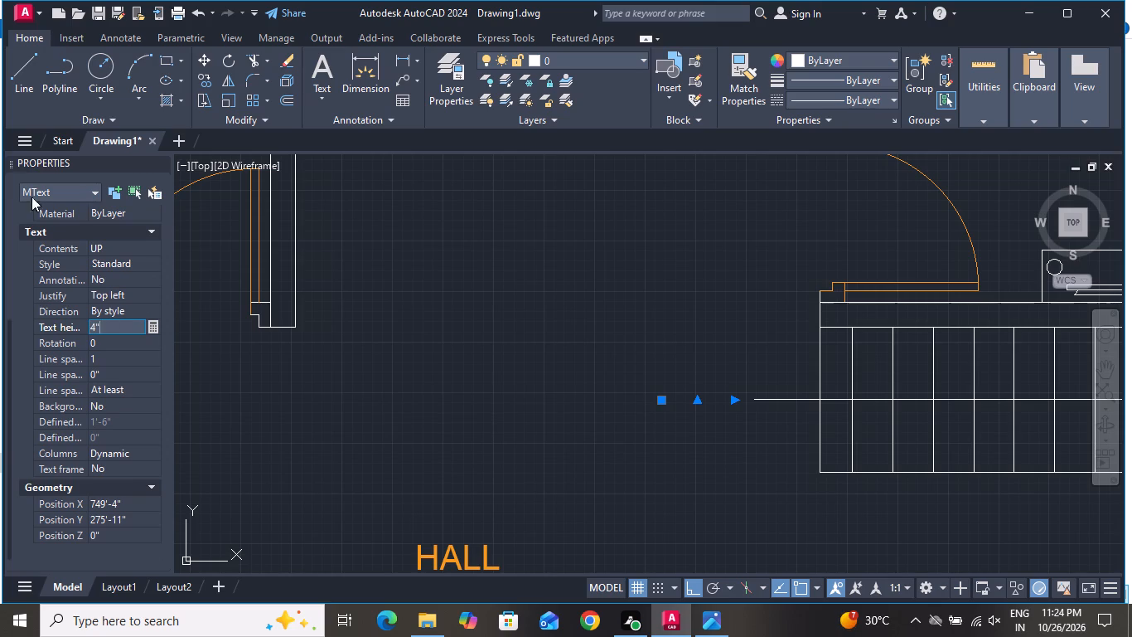
pyautogui.click(161, 164)
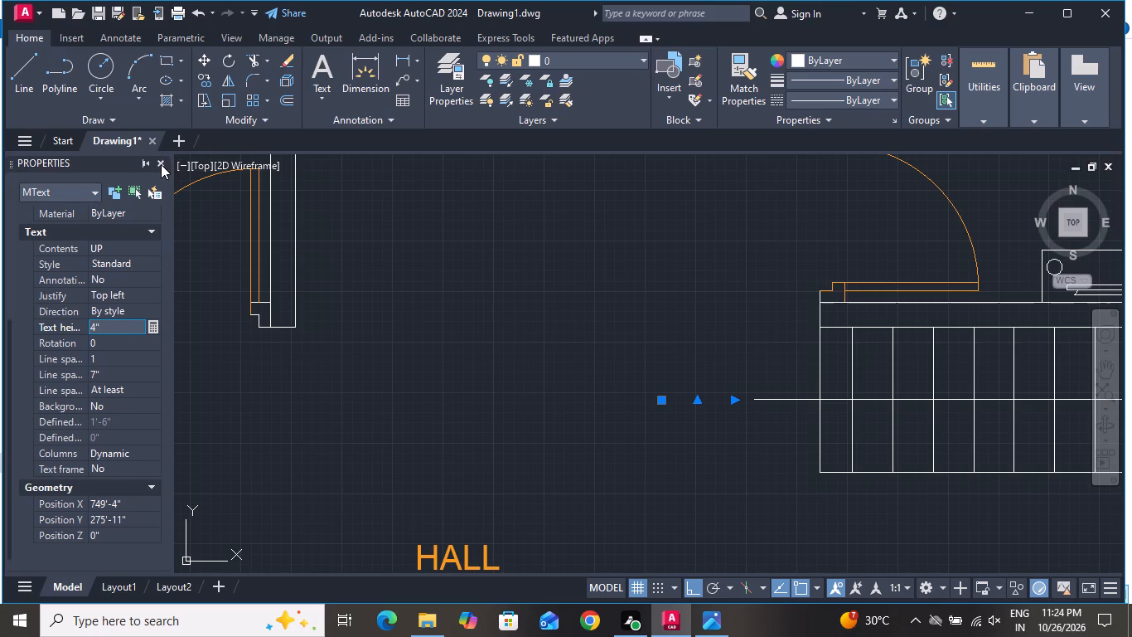
pyautogui.click(161, 164)
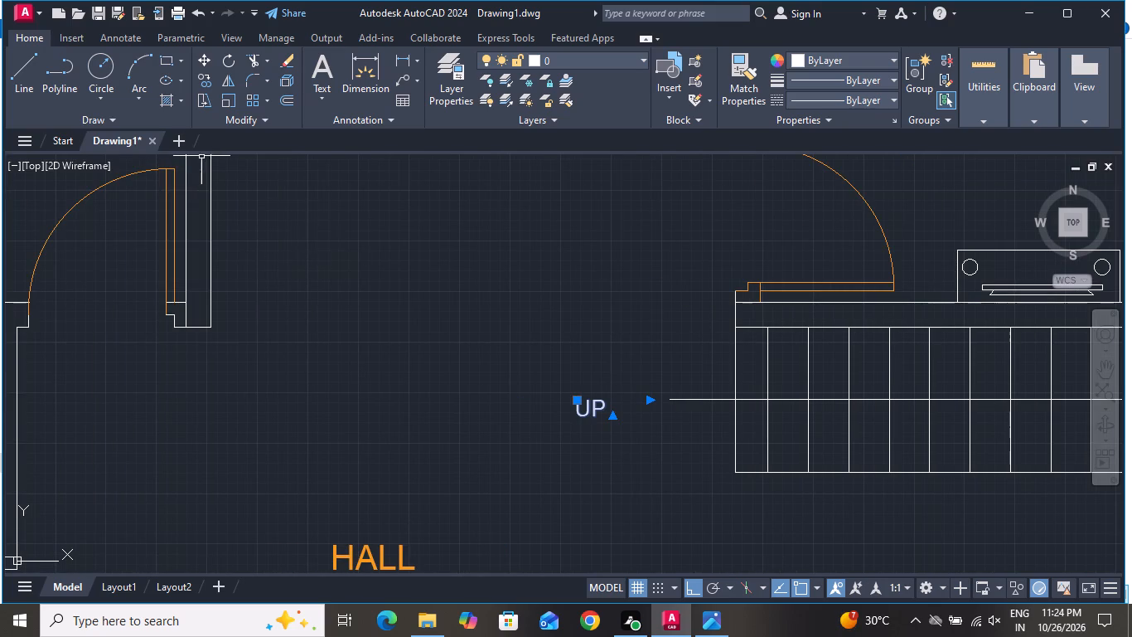
# Move the "UP" label with Ortho off so it sits against the tail of the staircase direction line.
pyautogui.click(201, 57)
pyautogui.click(570, 426)
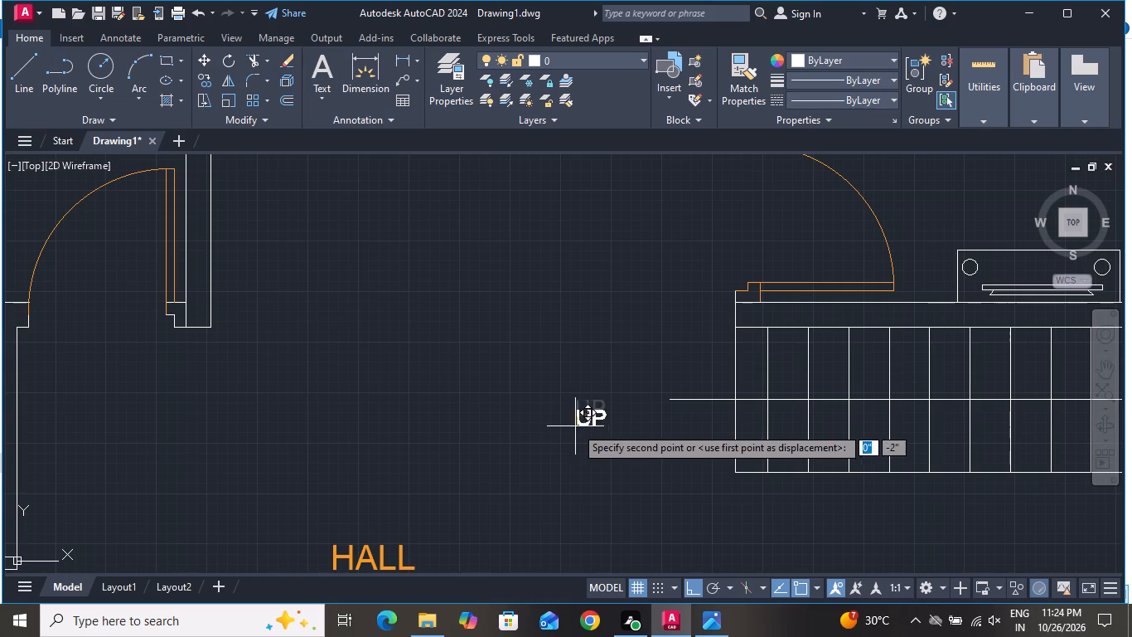
pyautogui.click(693, 593)
pyautogui.click(638, 406)
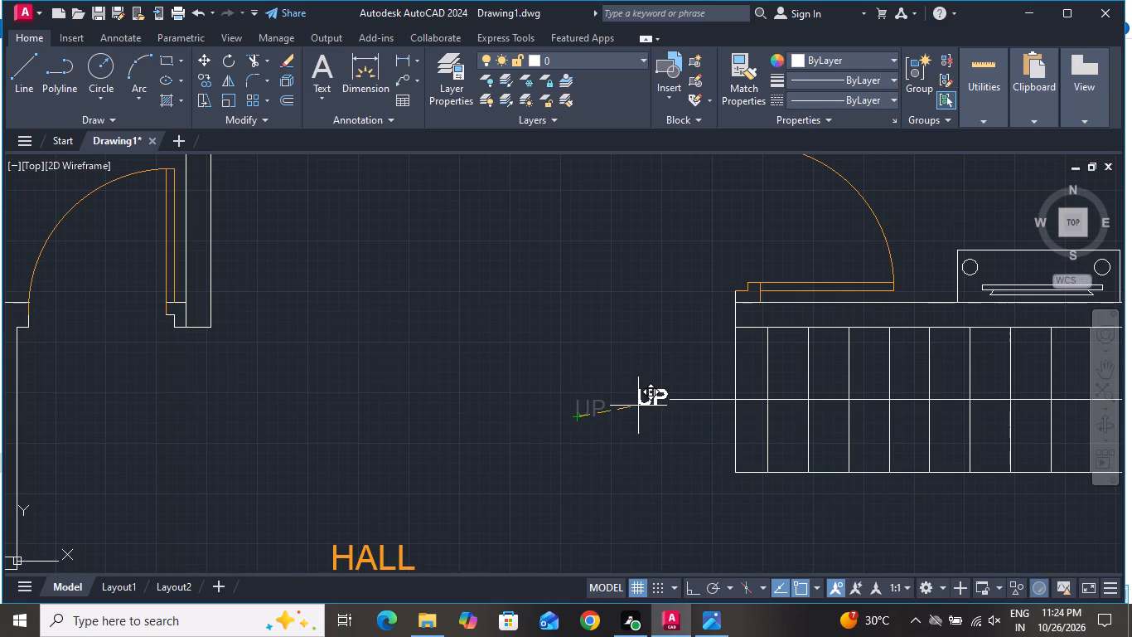
# Change the colour of the "UP" label and the staircase direction line to red 205,32,39.
pyautogui.click(851, 61)
pyautogui.click(691, 269)
pyautogui.click(649, 299)
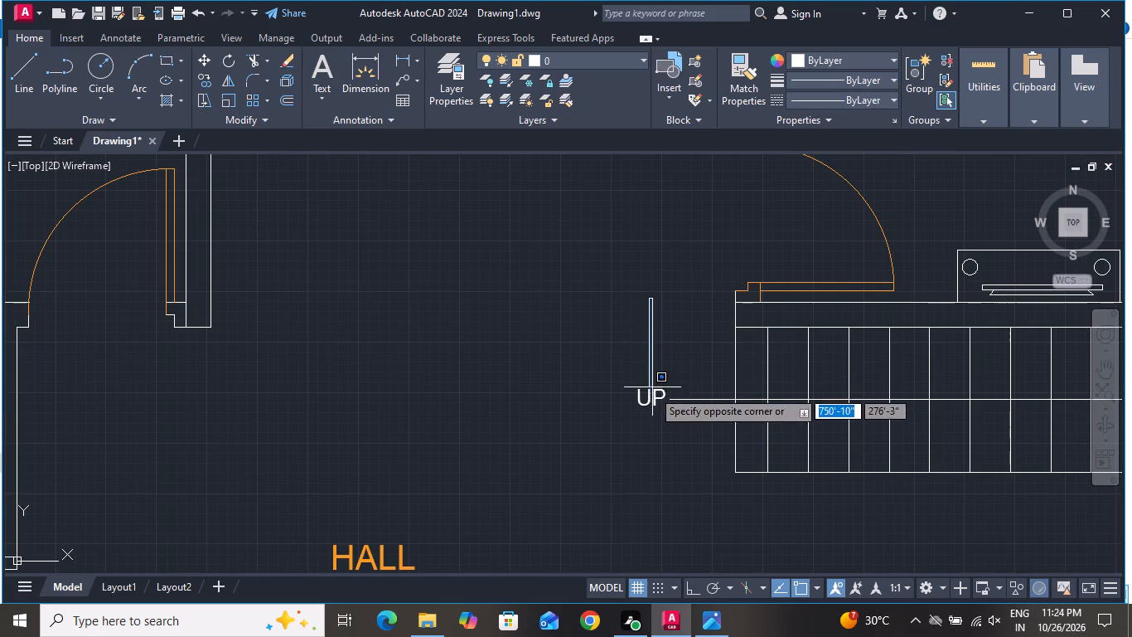
pyautogui.click(655, 435)
pyautogui.click(675, 390)
pyautogui.click(622, 401)
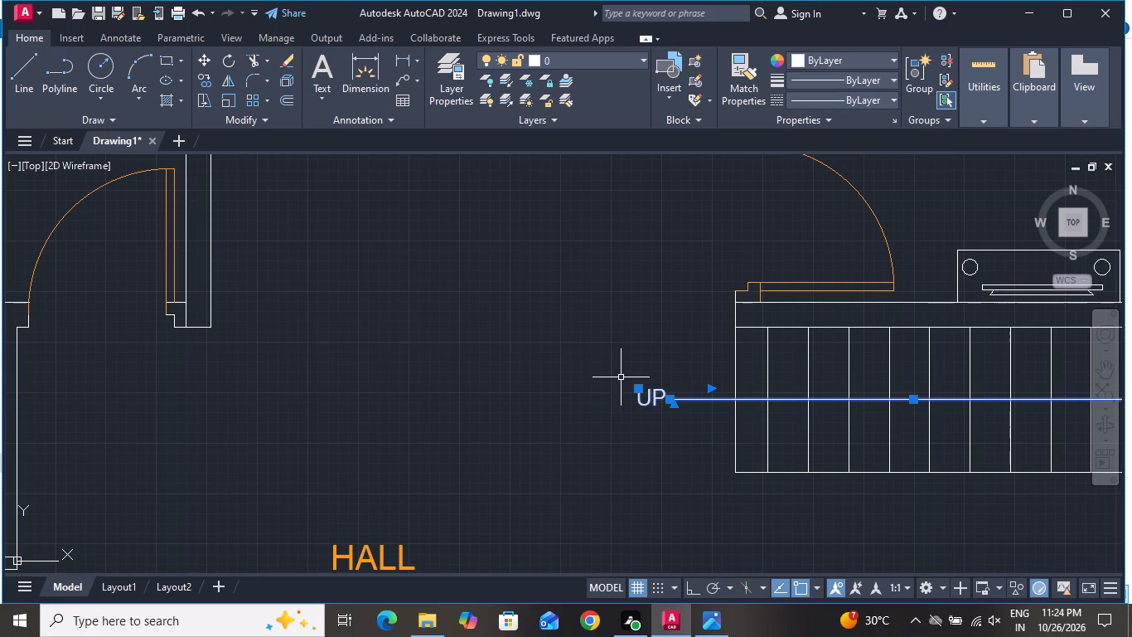
pyautogui.click(849, 51)
pyautogui.click(848, 55)
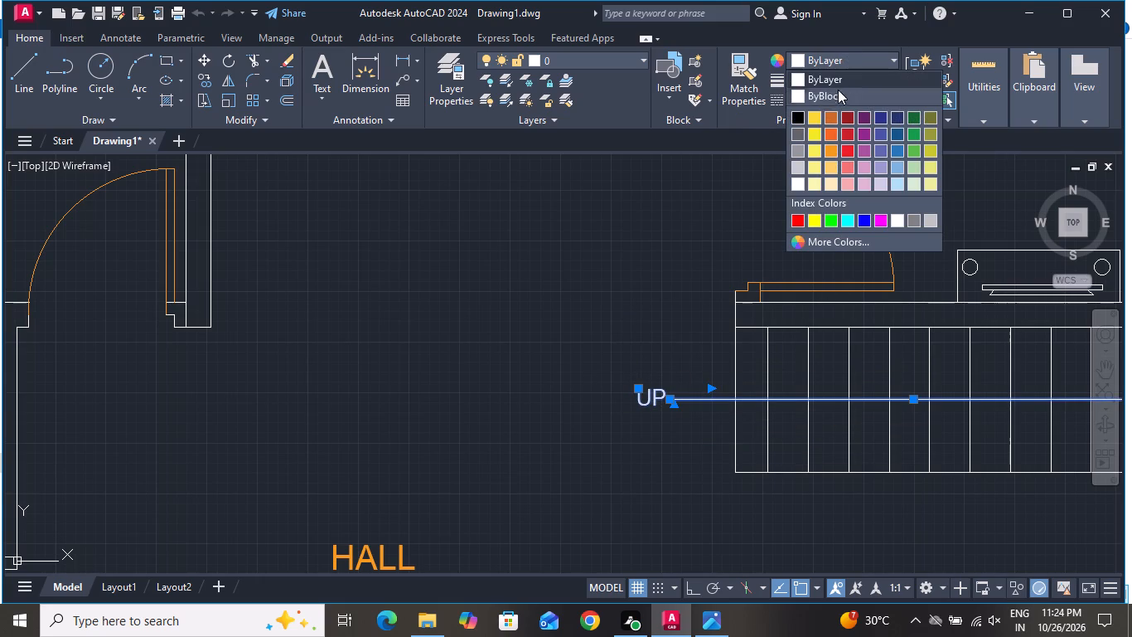
pyautogui.click(844, 136)
pyautogui.scroll(-2, 423, 451)
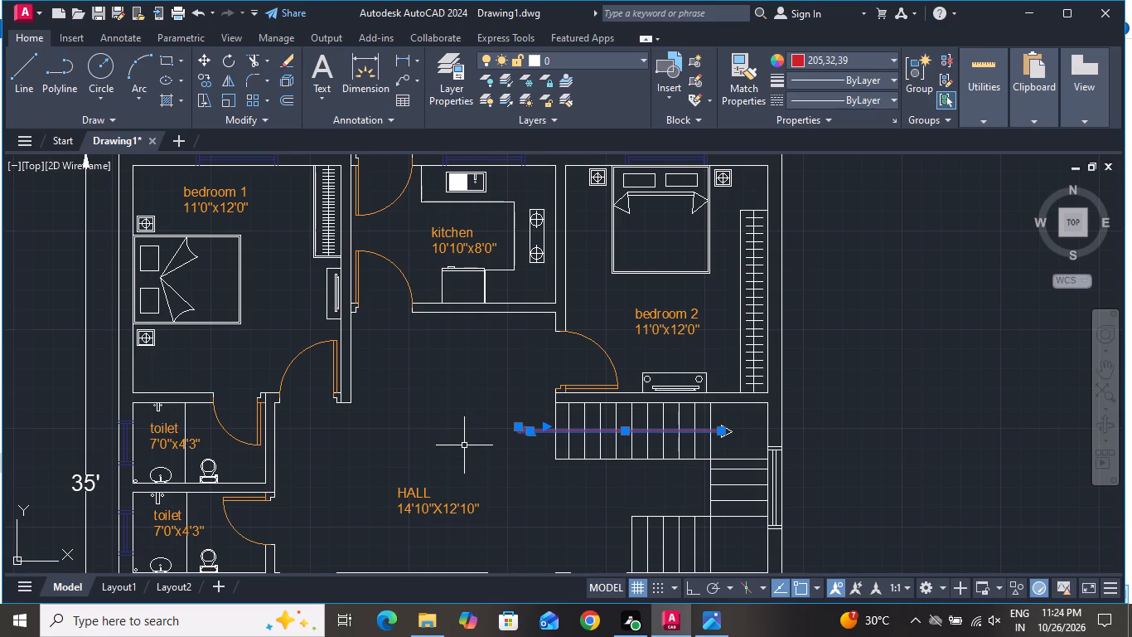
pyautogui.press('Escape')
# Add the multiline text title "GROUND FLOOR PLAN" below the front entrance steps.
pyautogui.scroll(-1, 464, 330)
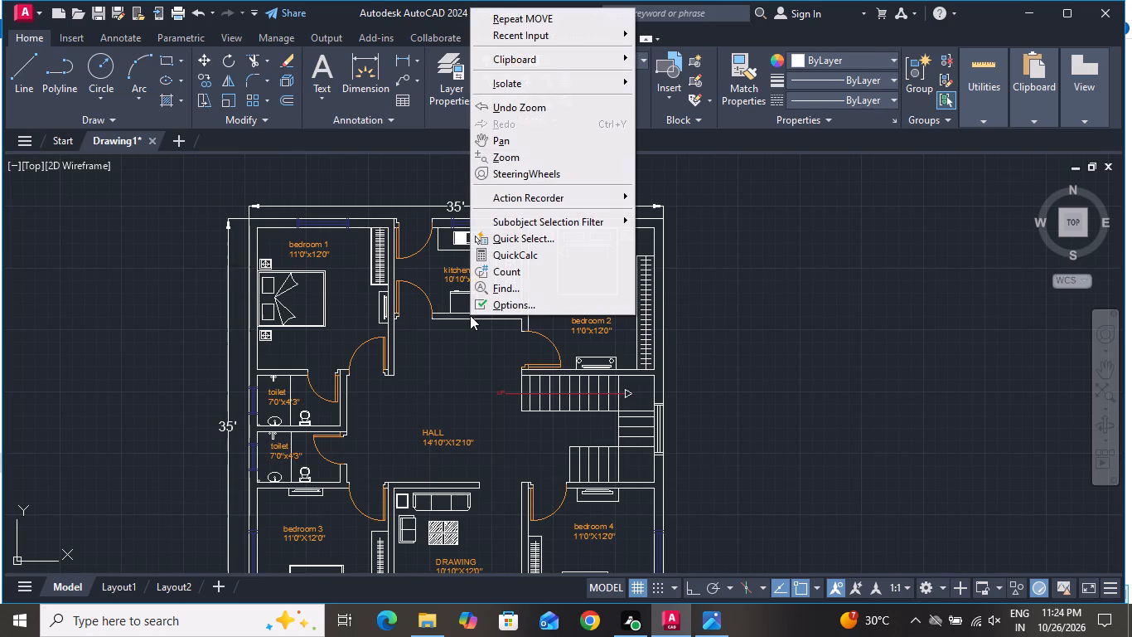
pyautogui.click(327, 71)
pyautogui.scroll(-3, 342, 79)
pyautogui.scroll(-2, 482, 411)
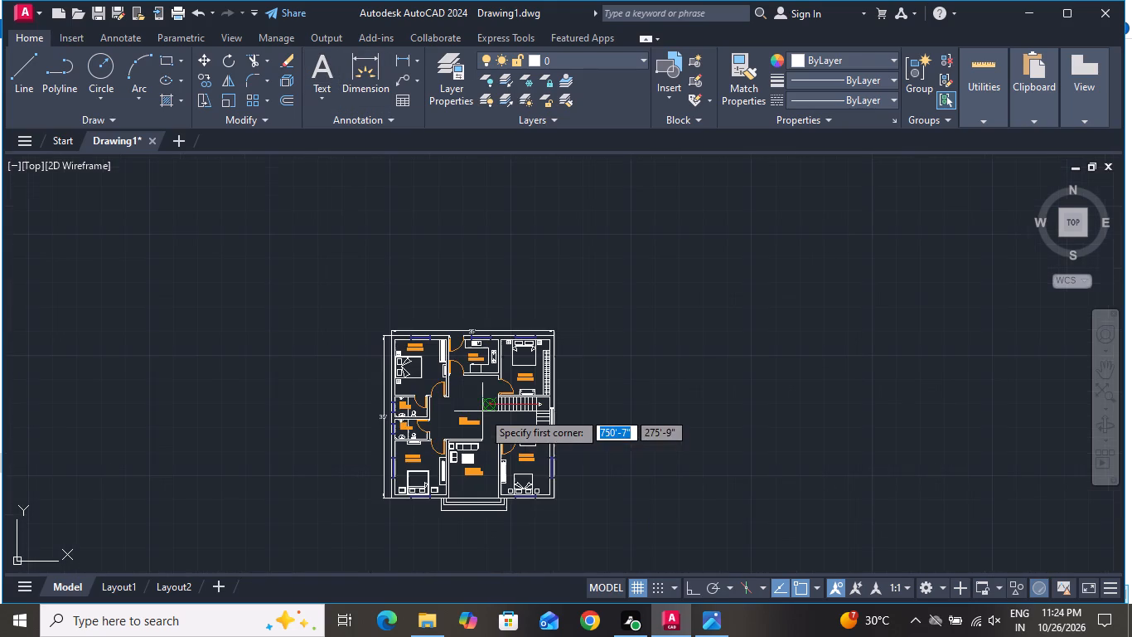
pyautogui.scroll(2, 445, 550)
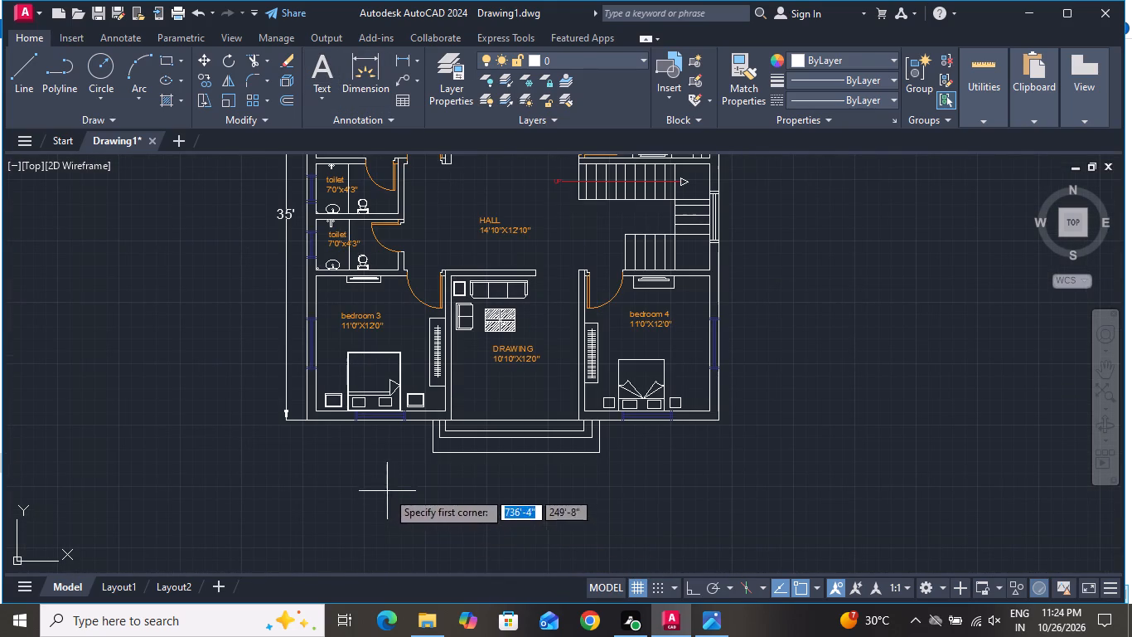
pyautogui.click(387, 491)
pyautogui.click(723, 506)
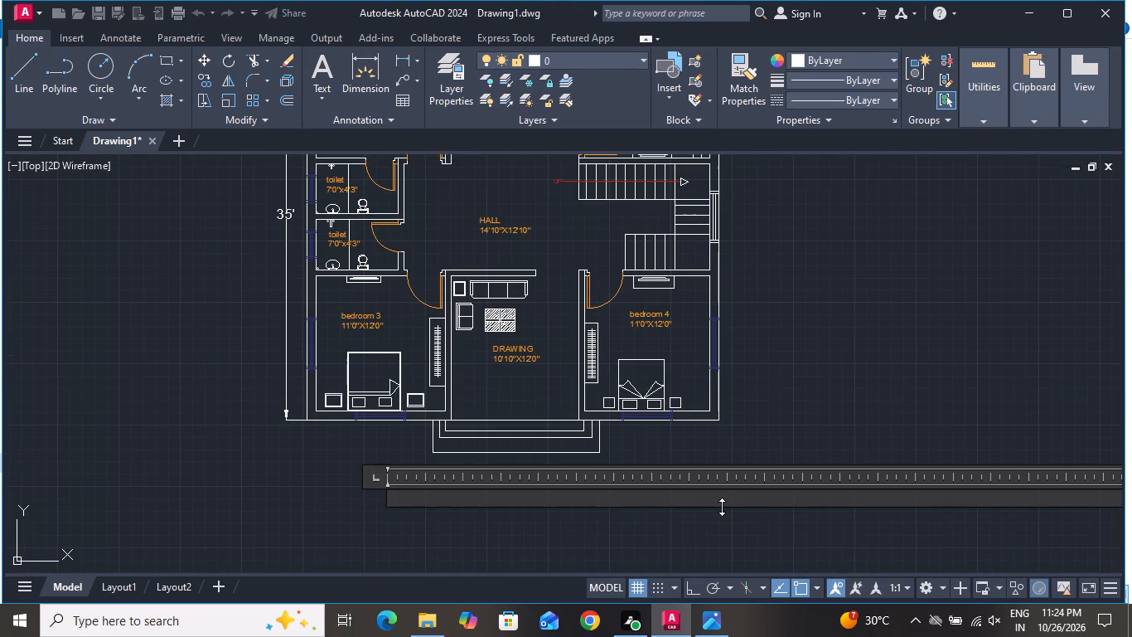
pyautogui.write('GROUND')
pyautogui.press('space')
pyautogui.write('FLOORN')
pyautogui.press('BackSpace')
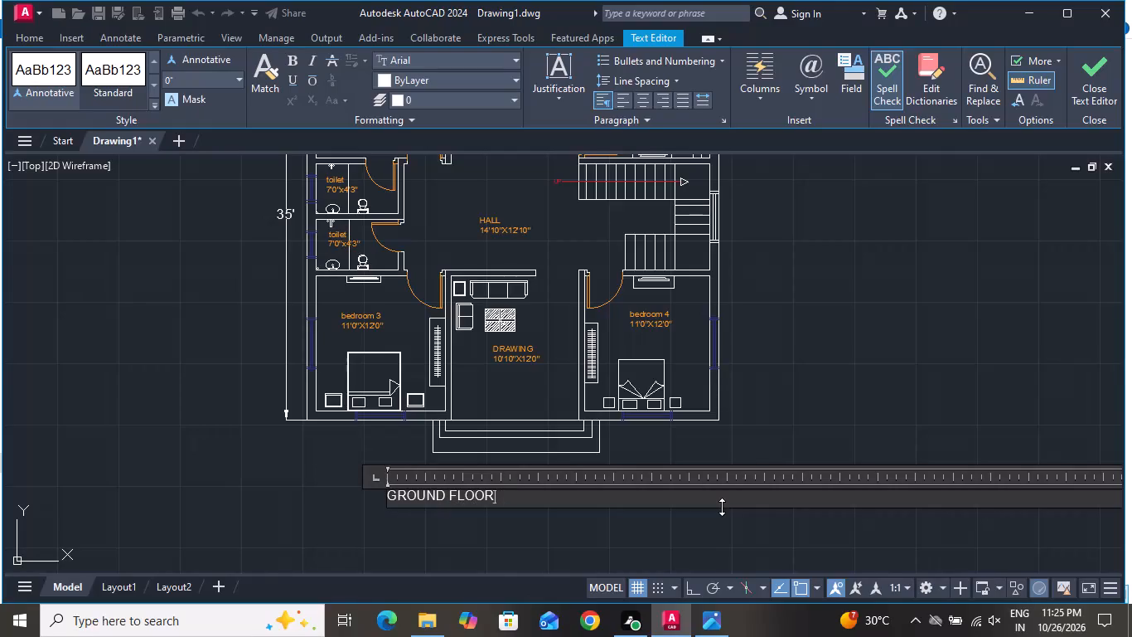
pyautogui.press('space')
pyautogui.write('PLAN')
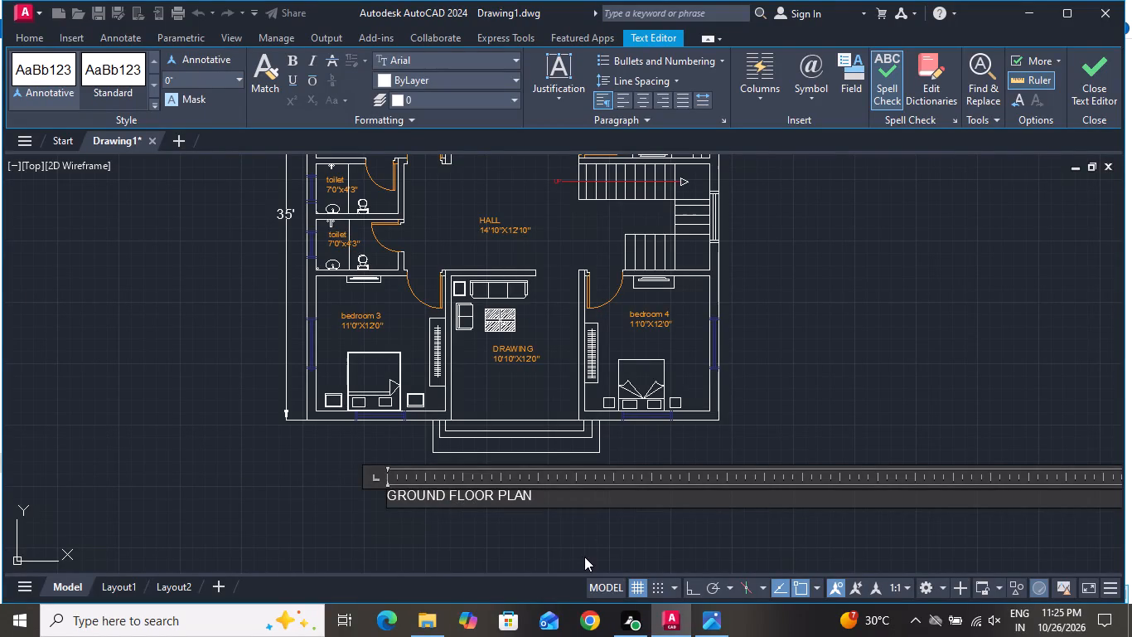
pyautogui.click(582, 557)
# Set the text height of the "GROUND FLOOR PLAN" title to 12".
pyautogui.click(543, 477)
pyautogui.click(375, 545)
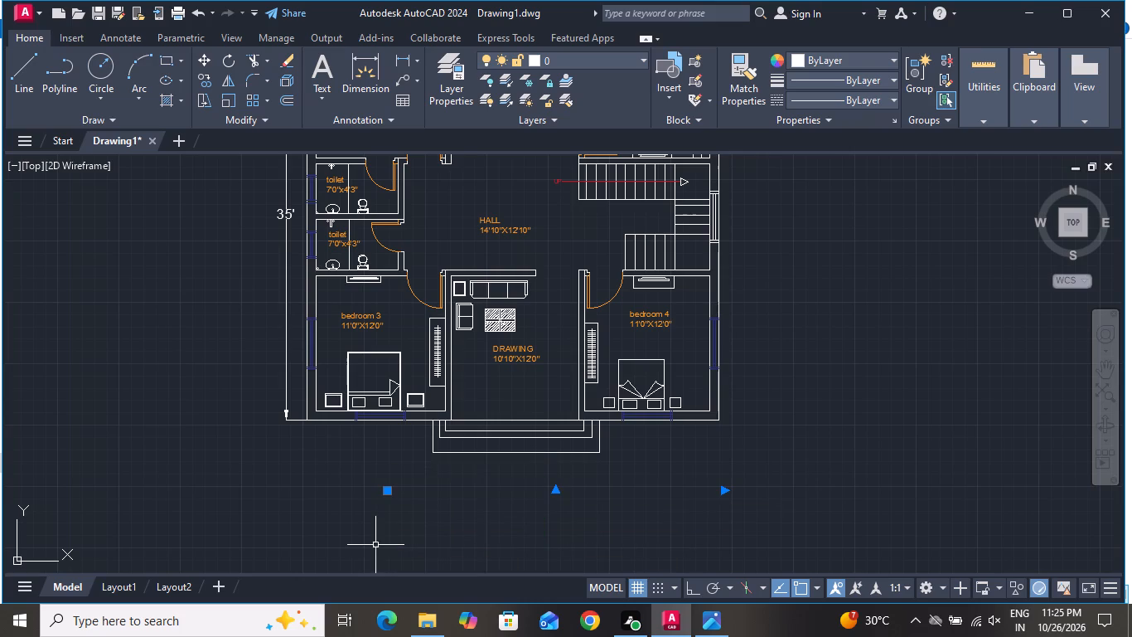
pyautogui.rightClick(365, 545)
pyautogui.click(403, 523)
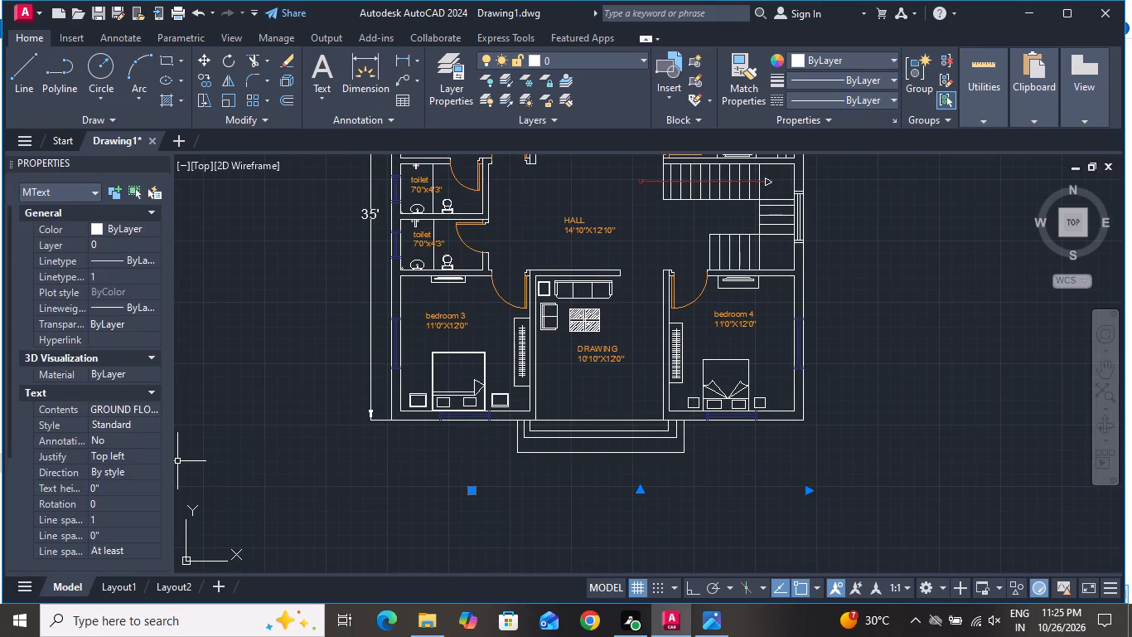
pyautogui.scroll(-1, 116, 461)
pyautogui.click(116, 396)
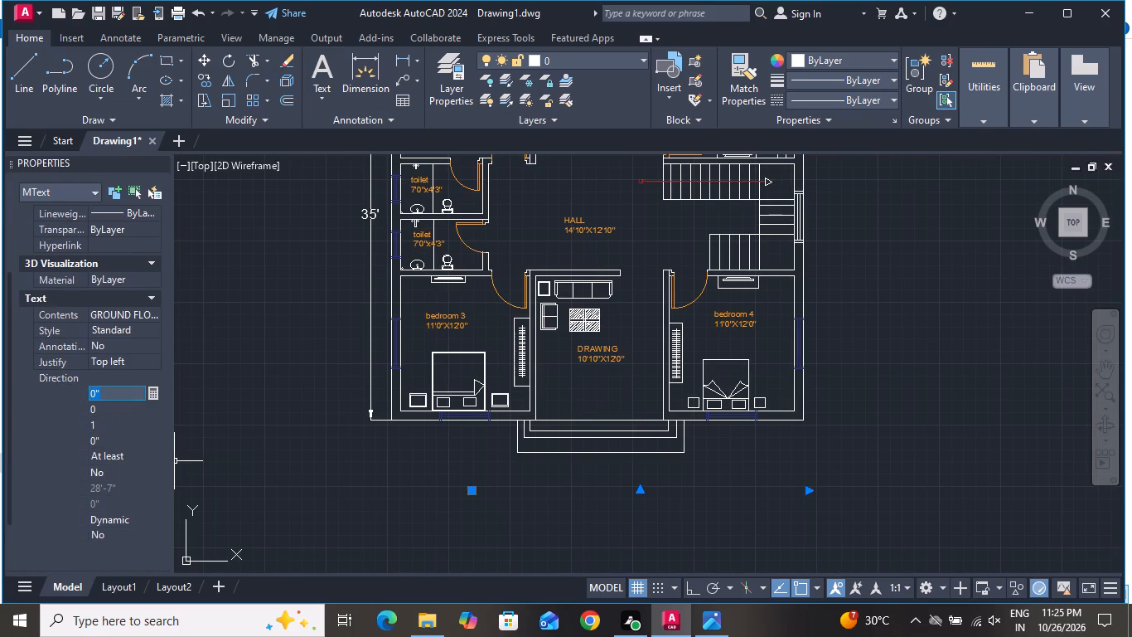
pyautogui.press('BackSpace')
pyautogui.press('BackSpace')
pyautogui.write('12"')
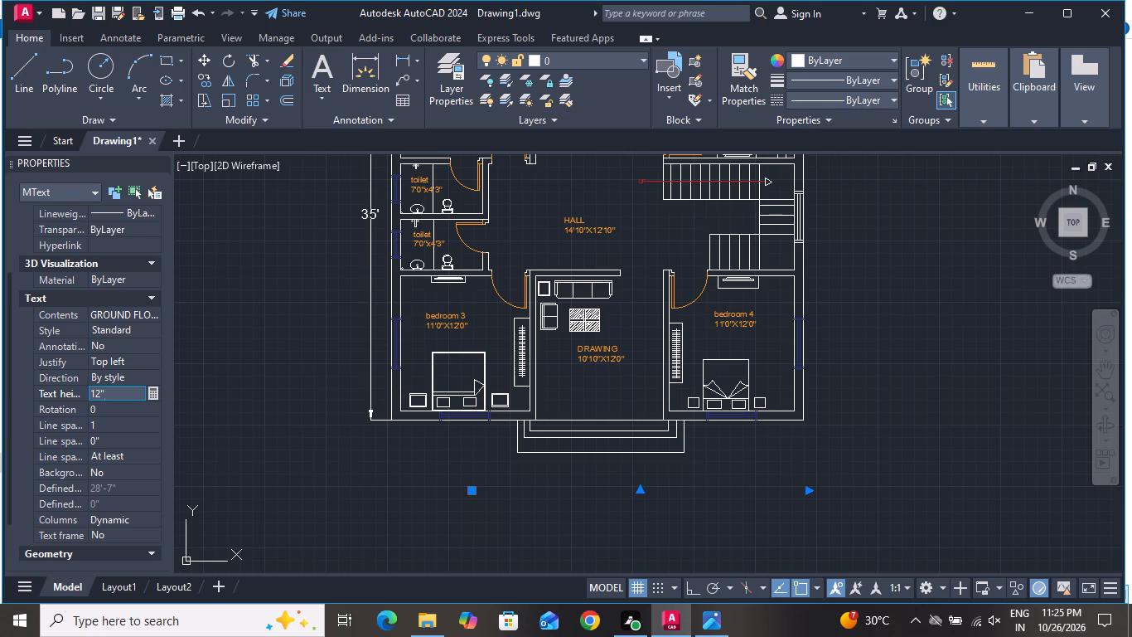
pyautogui.click(157, 166)
pyautogui.click(165, 162)
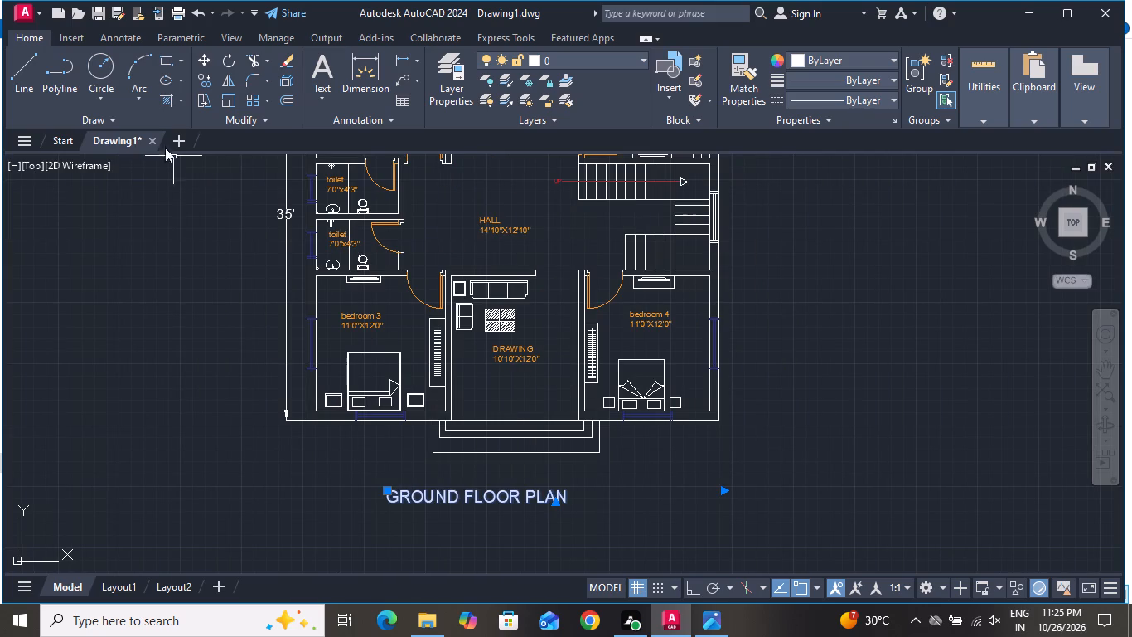
# Move the "GROUND FLOOR PLAN" title slightly closer to the front entrance steps.
pyautogui.click(205, 60)
pyautogui.scroll(-1, 635, 444)
pyautogui.click(525, 478)
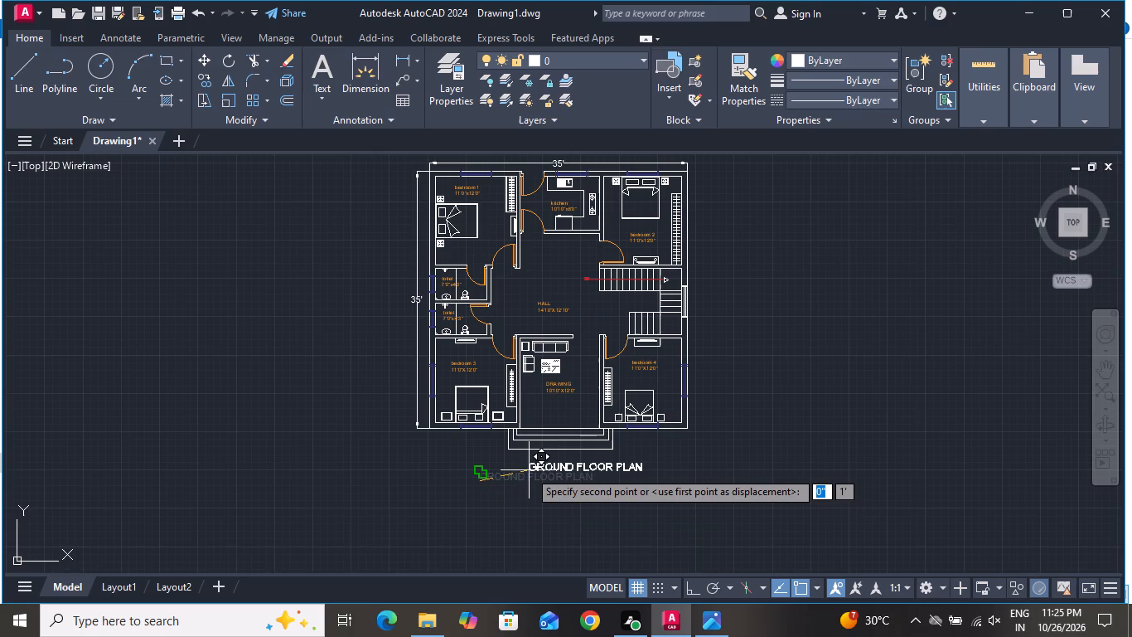
pyautogui.click(505, 465)
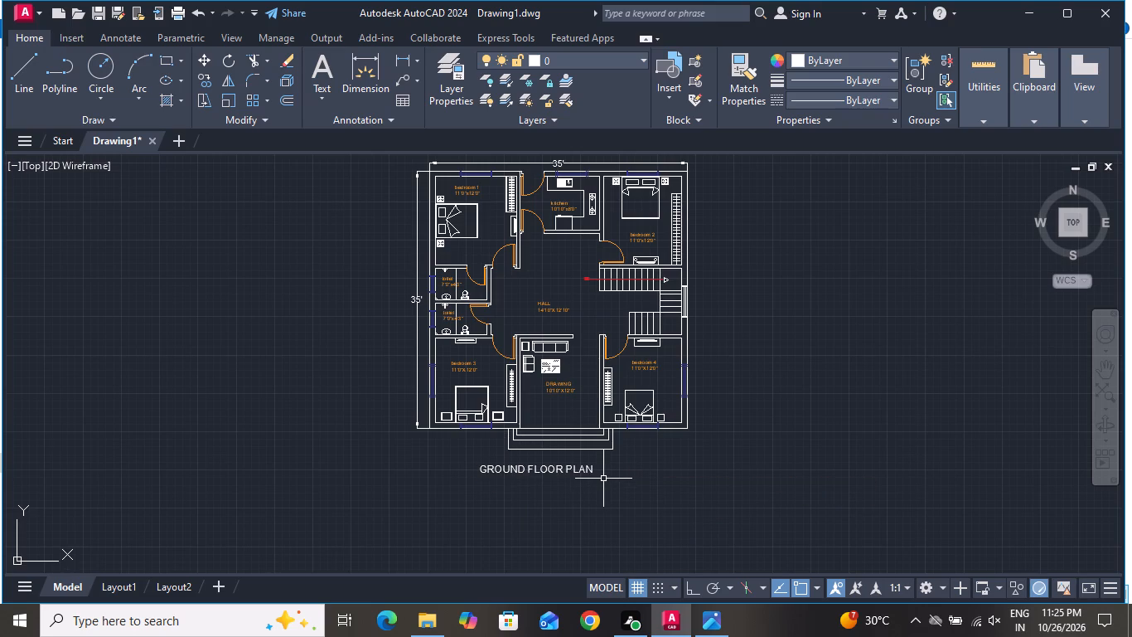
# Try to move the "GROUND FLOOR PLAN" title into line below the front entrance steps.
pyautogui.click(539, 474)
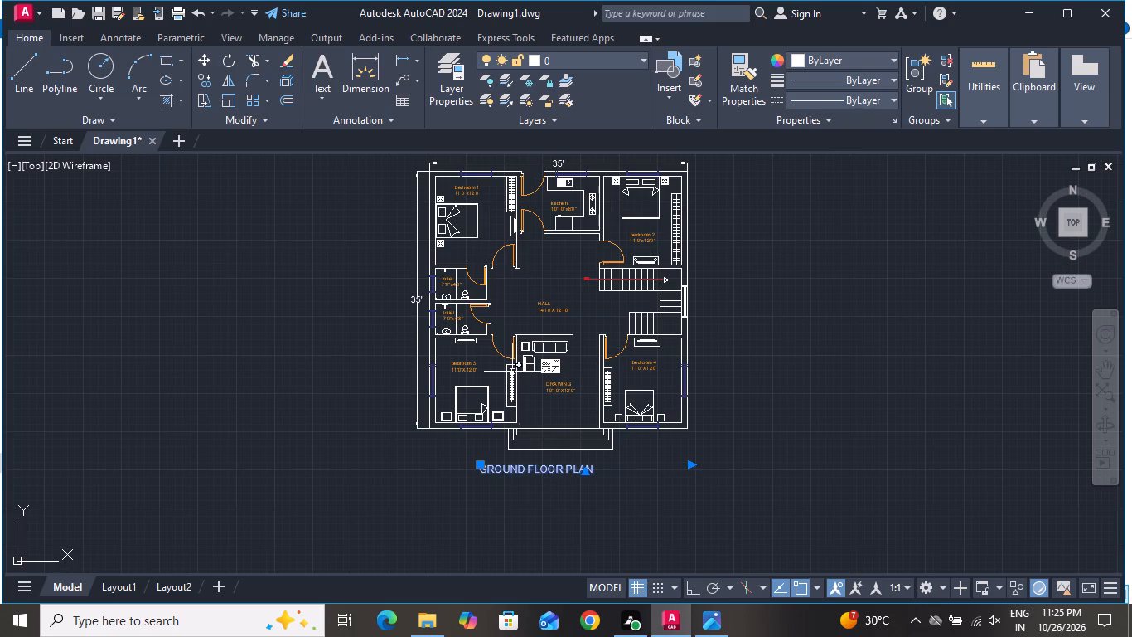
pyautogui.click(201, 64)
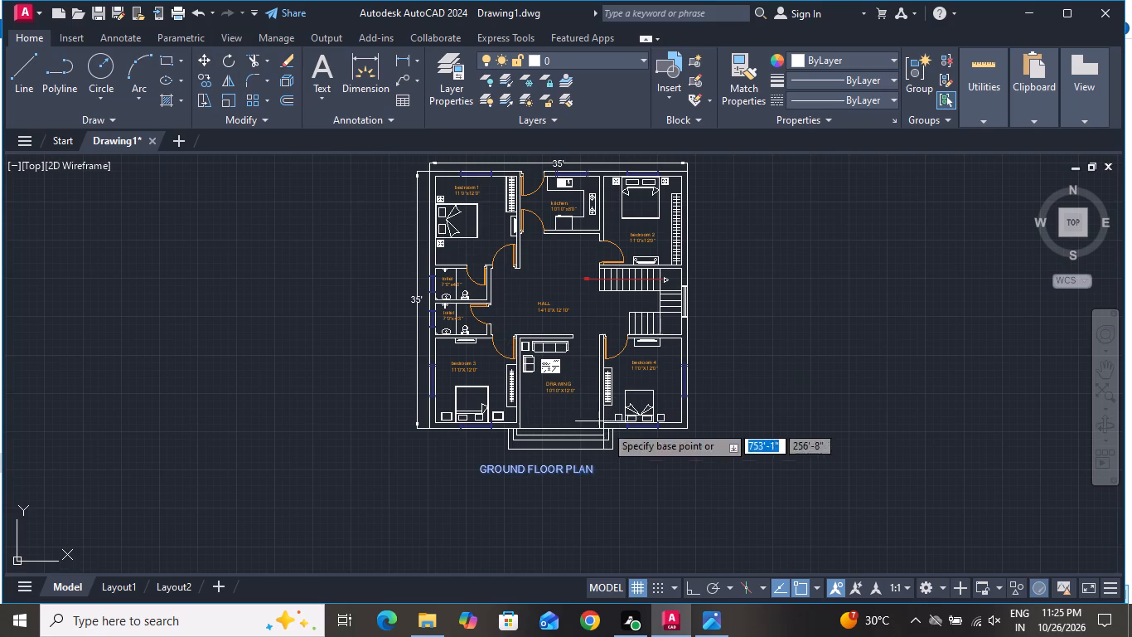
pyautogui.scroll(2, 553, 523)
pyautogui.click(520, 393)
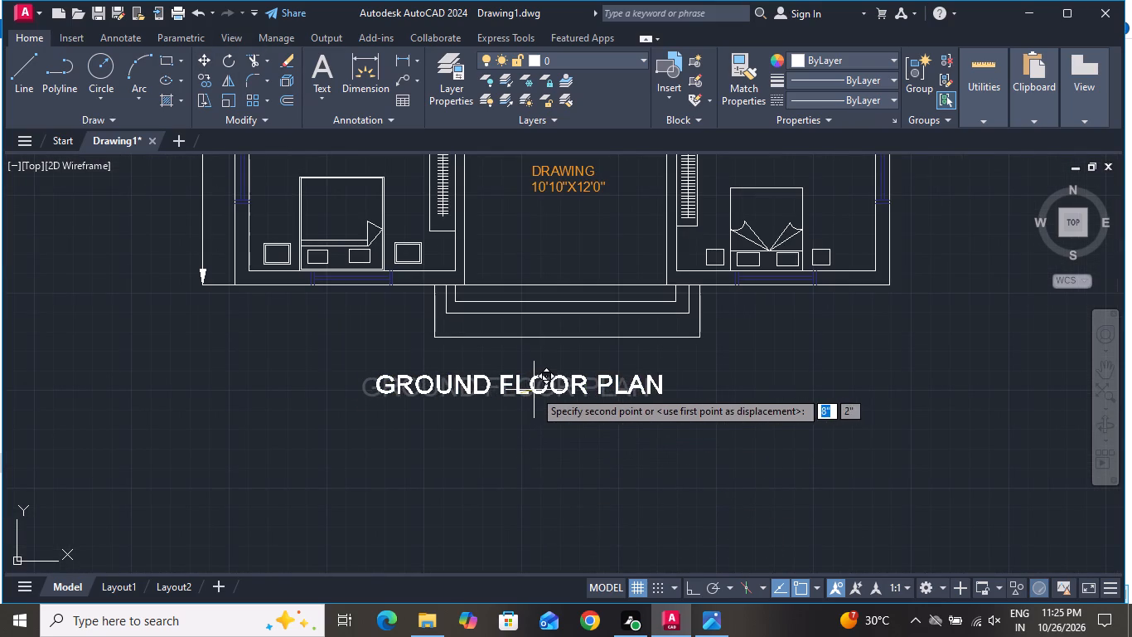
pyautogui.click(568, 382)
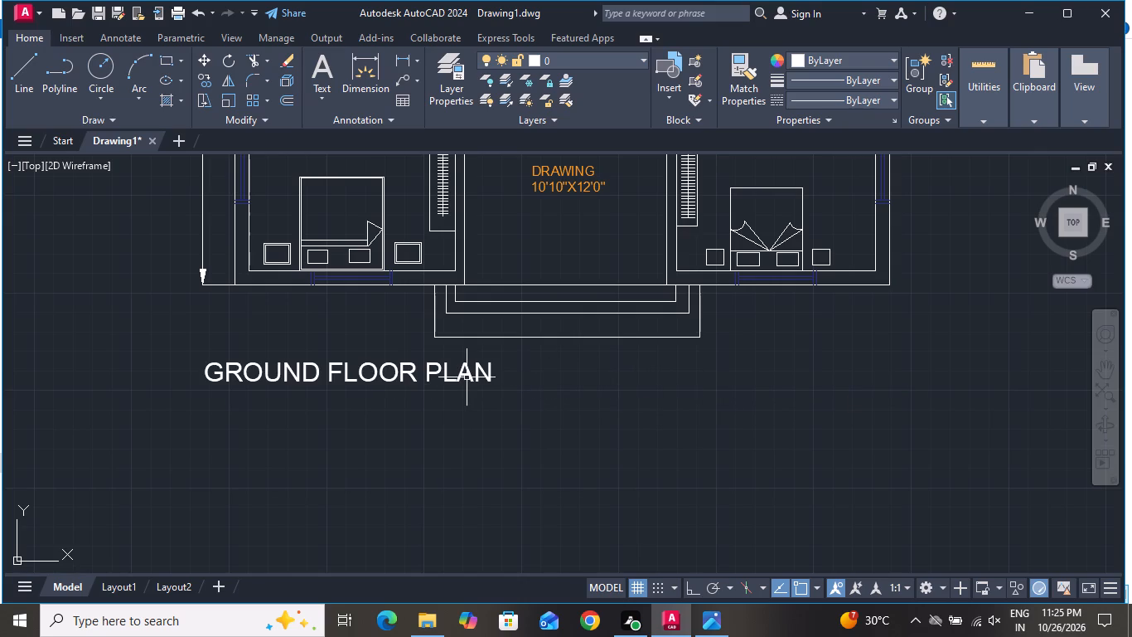
# Move the "GROUND FLOOR PLAN" title directly beneath the front entrance steps, roughly centred on them.
pyautogui.click(464, 377)
pyautogui.click(199, 58)
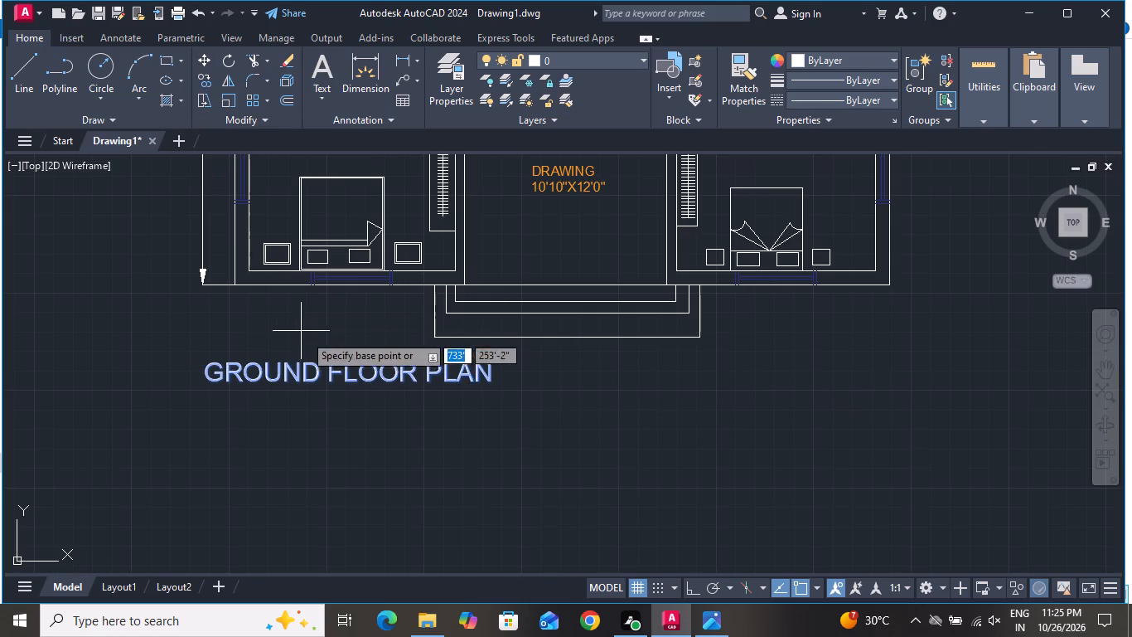
pyautogui.click(322, 391)
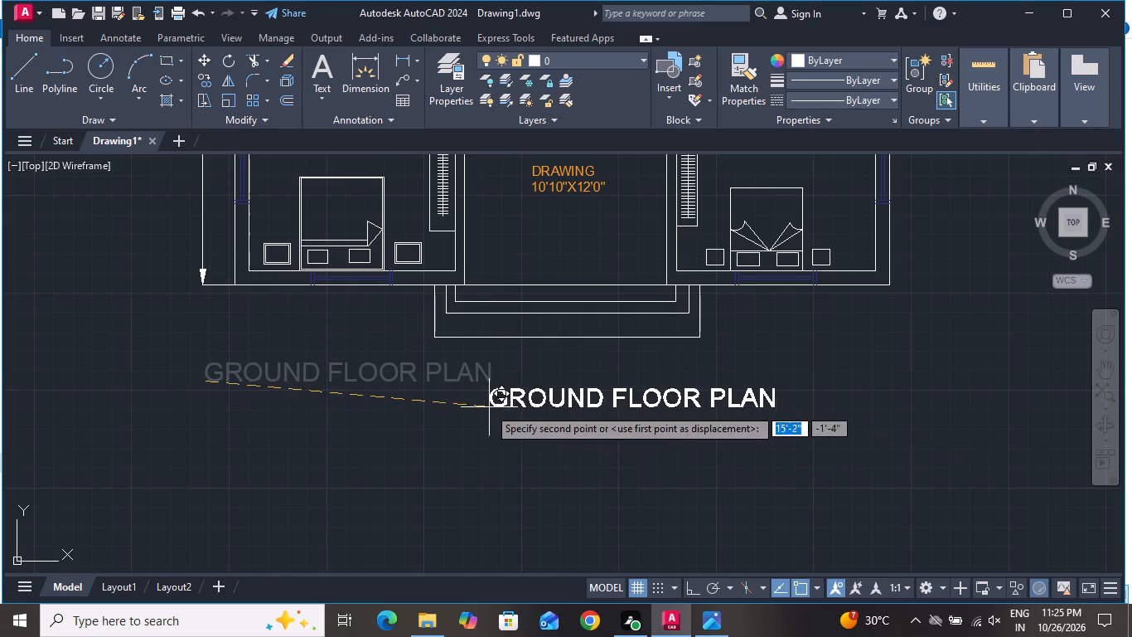
pyautogui.click(430, 377)
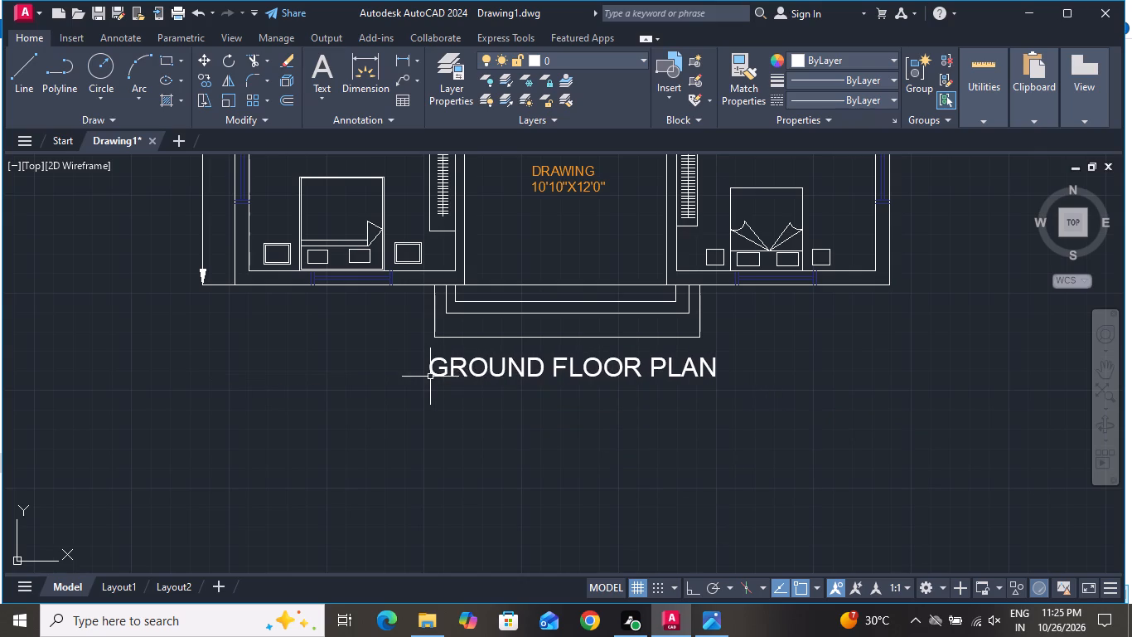
pyautogui.scroll(-2, 426, 431)
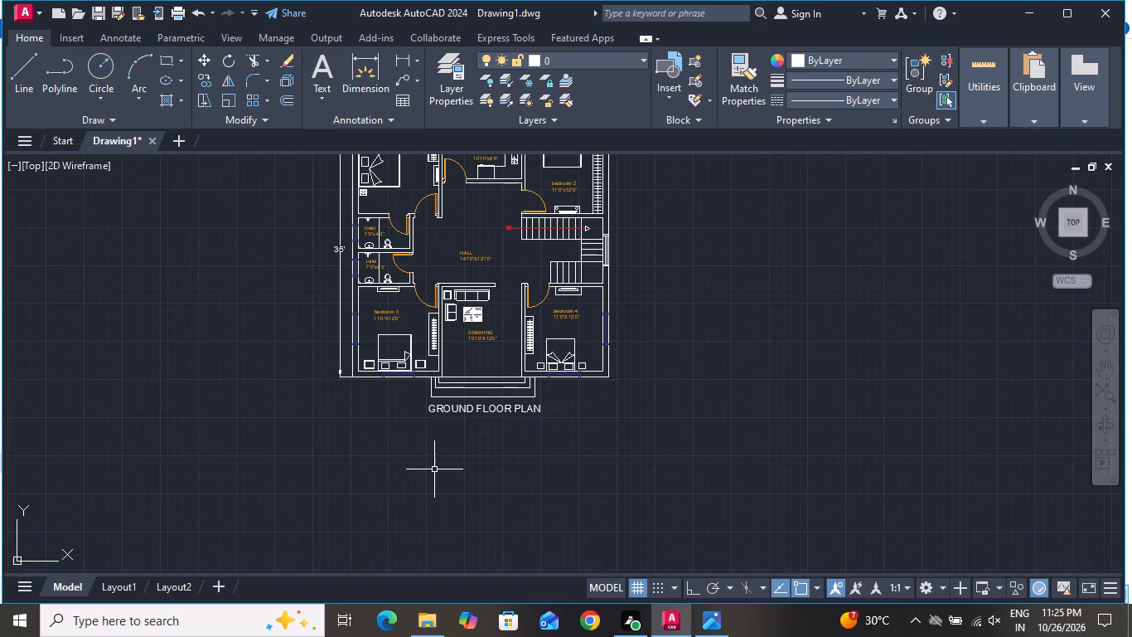
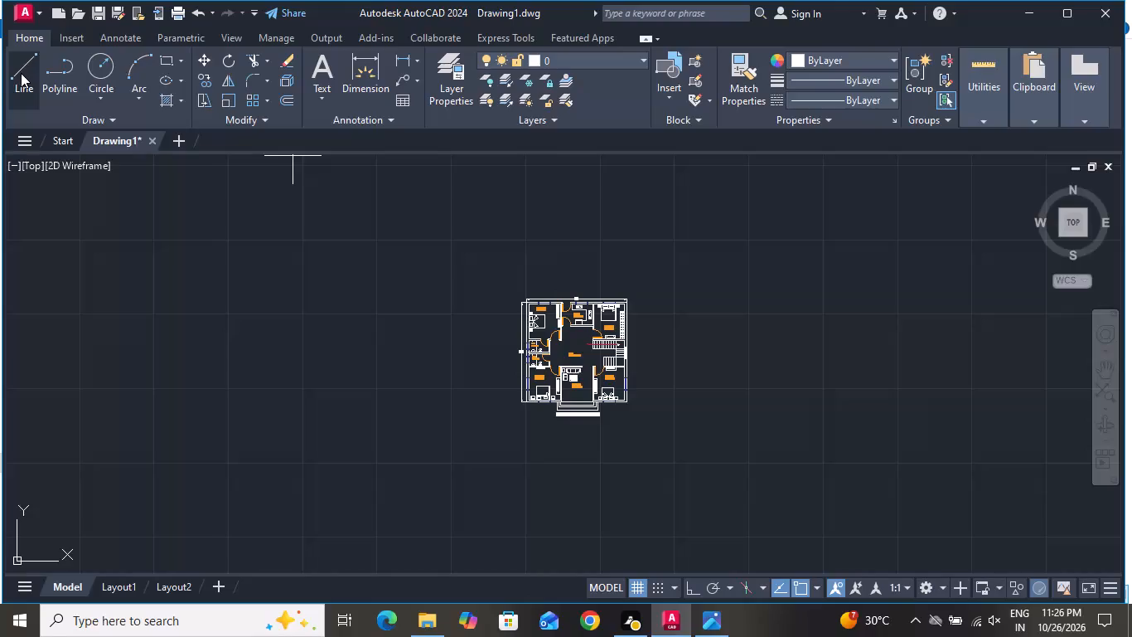
# With Ortho on, draw a closed line outline 32' wide and 36' high beside the ground floor plan.
pyautogui.click(21, 73)
pyautogui.click(691, 596)
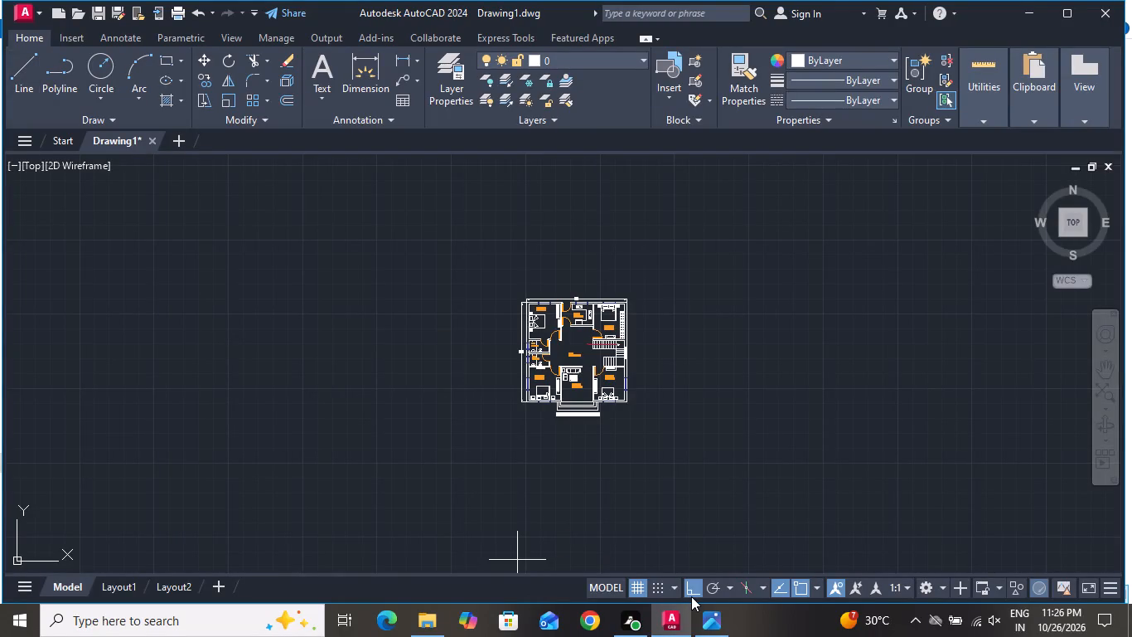
pyautogui.scroll(2, 812, 327)
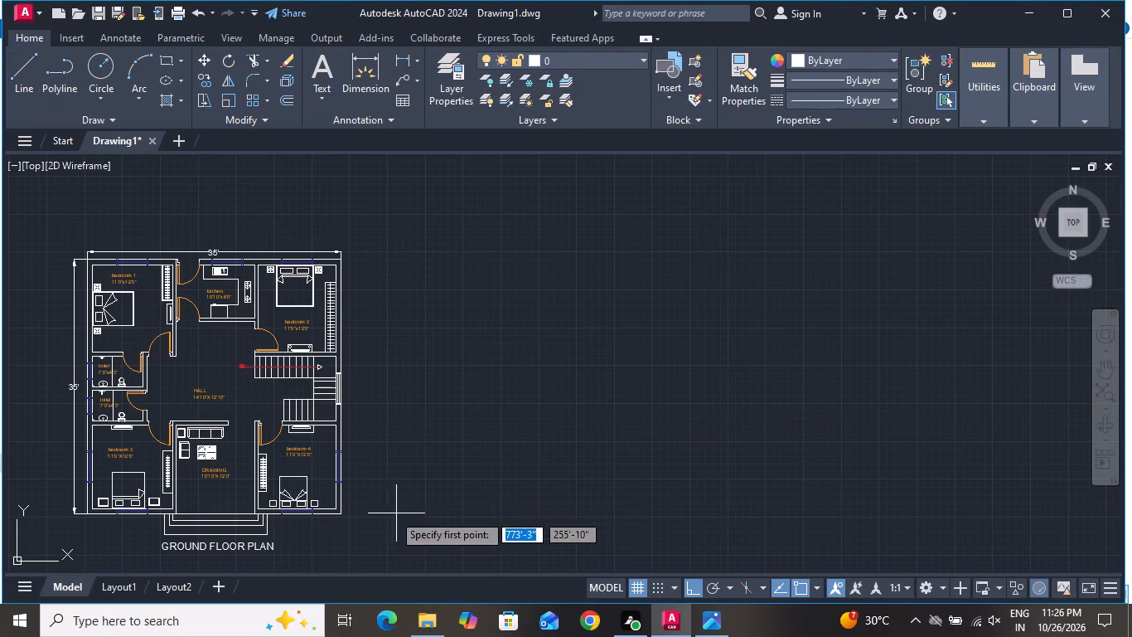
pyautogui.click(427, 512)
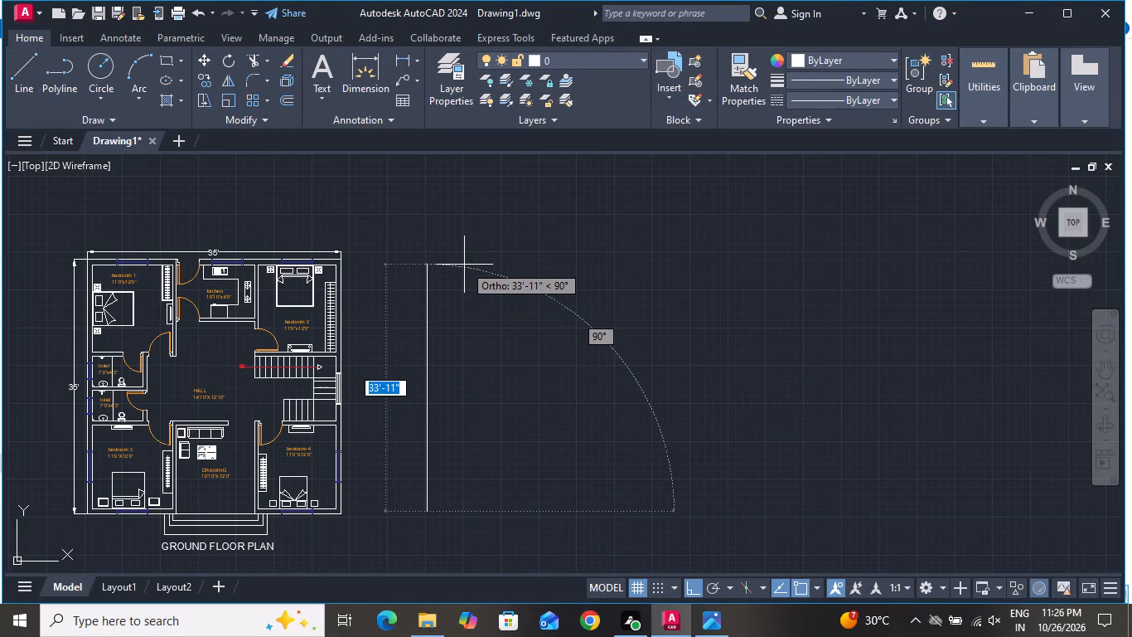
pyautogui.write("36'")
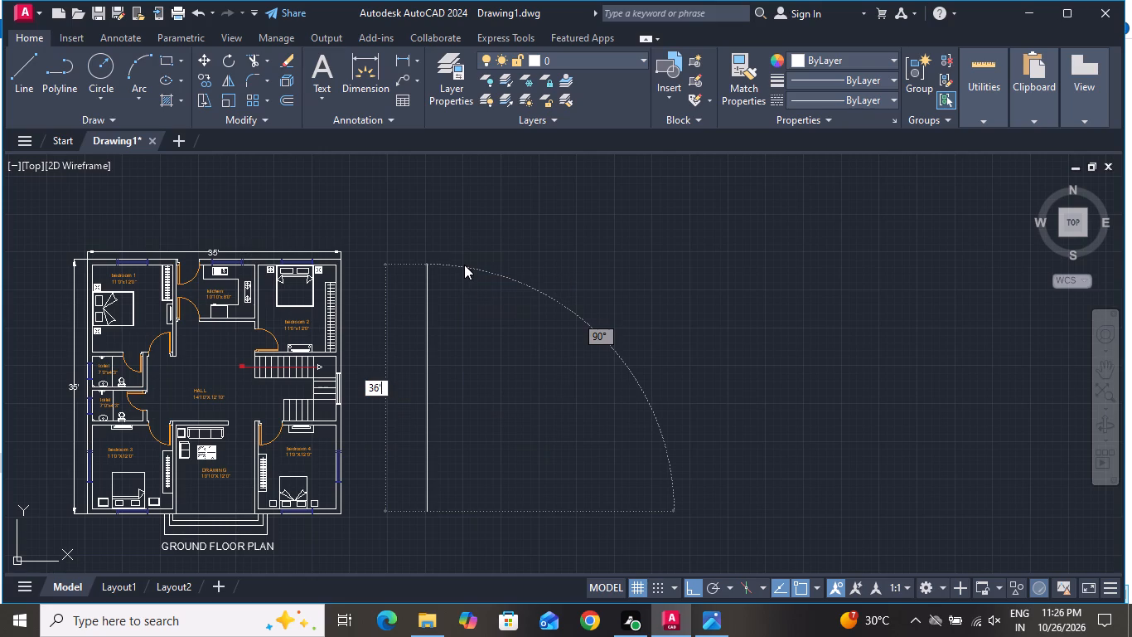
pyautogui.press('Return')
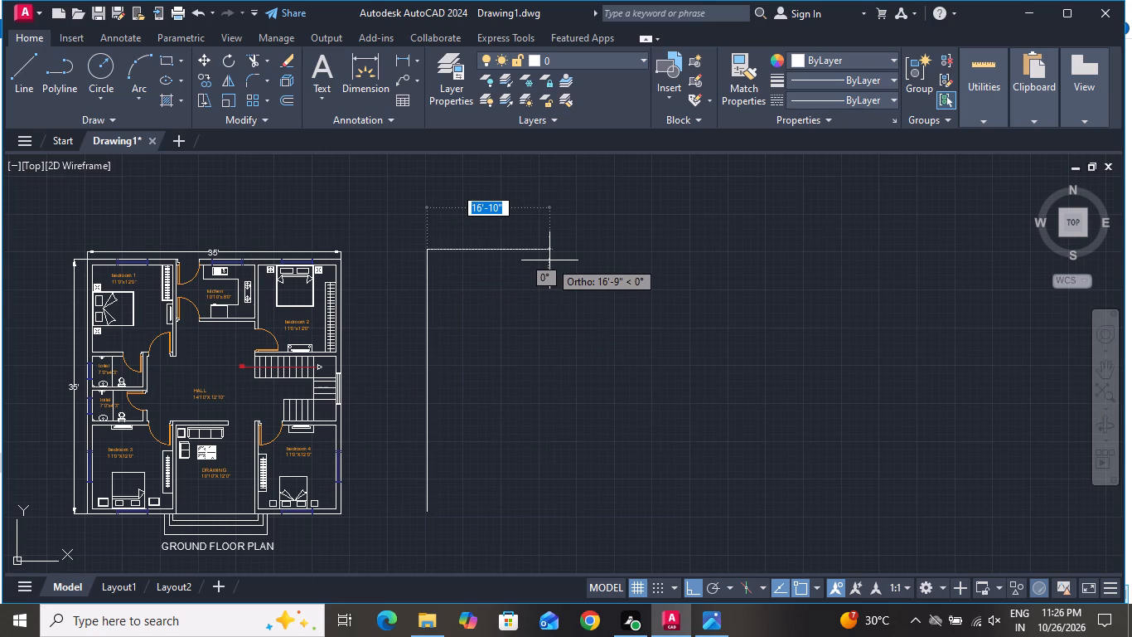
pyautogui.write('32')
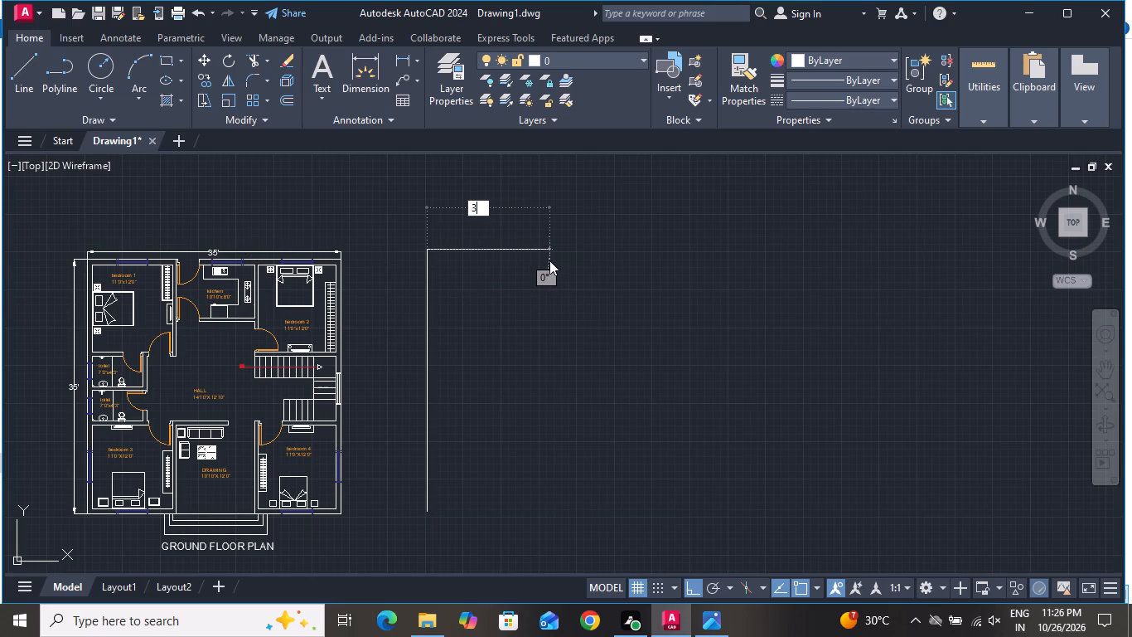
pyautogui.press("'")
pyautogui.press('Return')
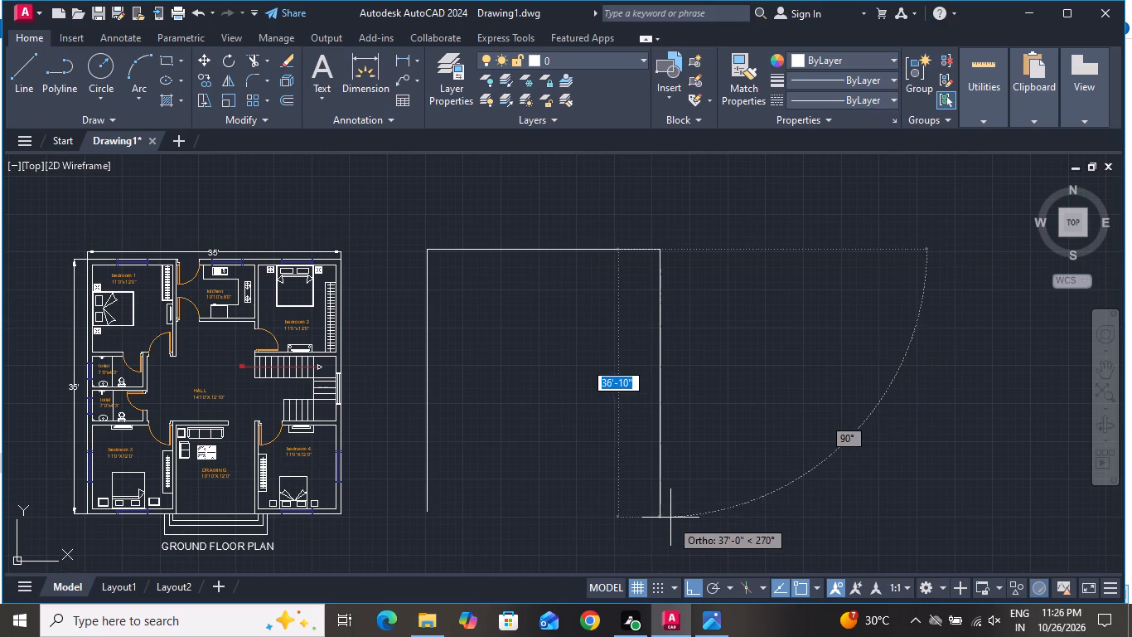
pyautogui.press('3')
pyautogui.press('6')
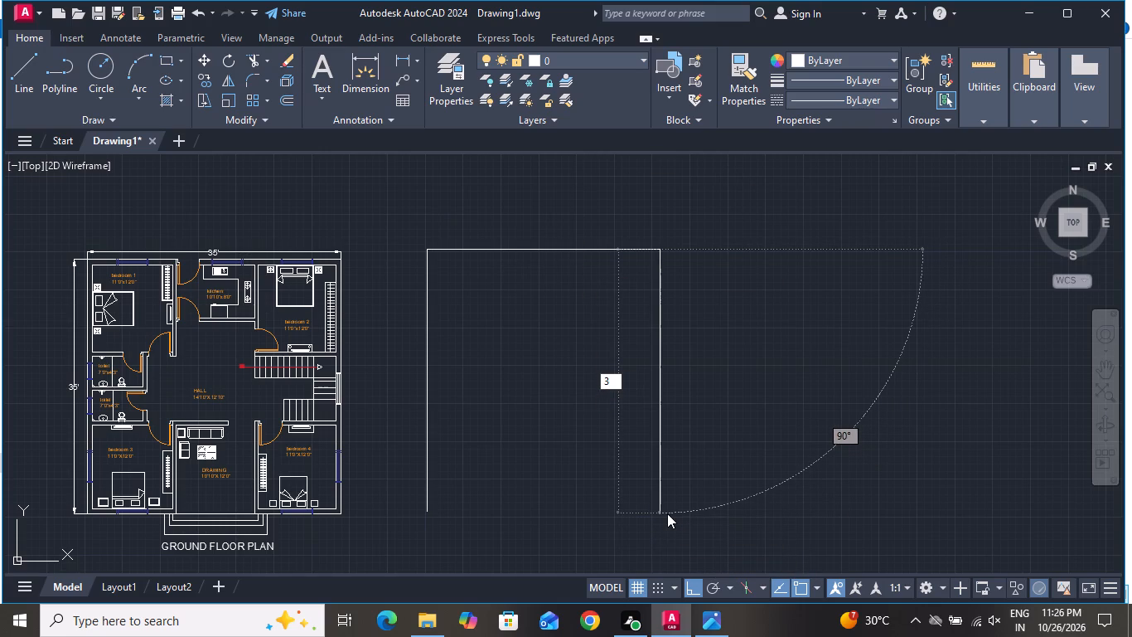
pyautogui.press("'")
pyautogui.press('Return')
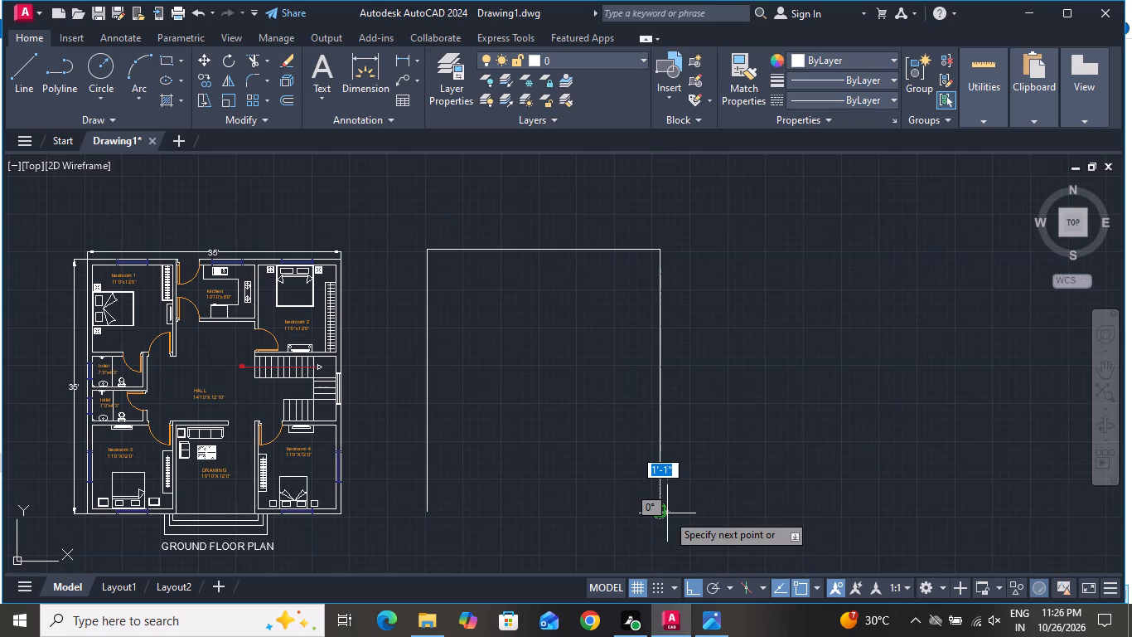
pyautogui.write('32')
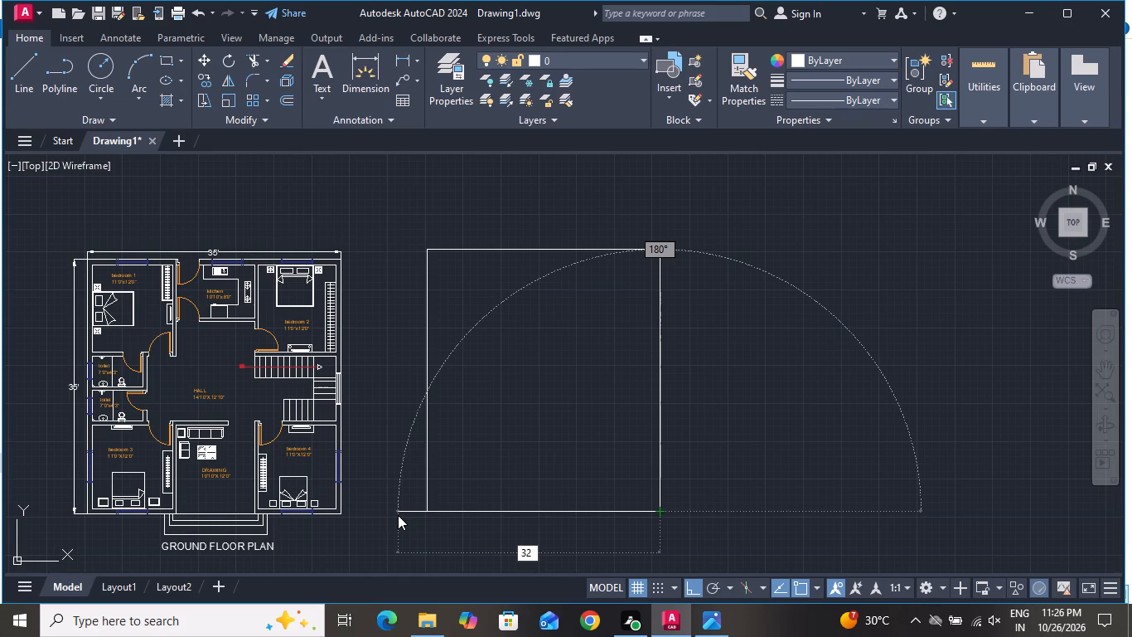
pyautogui.press("'")
pyautogui.press('Return')
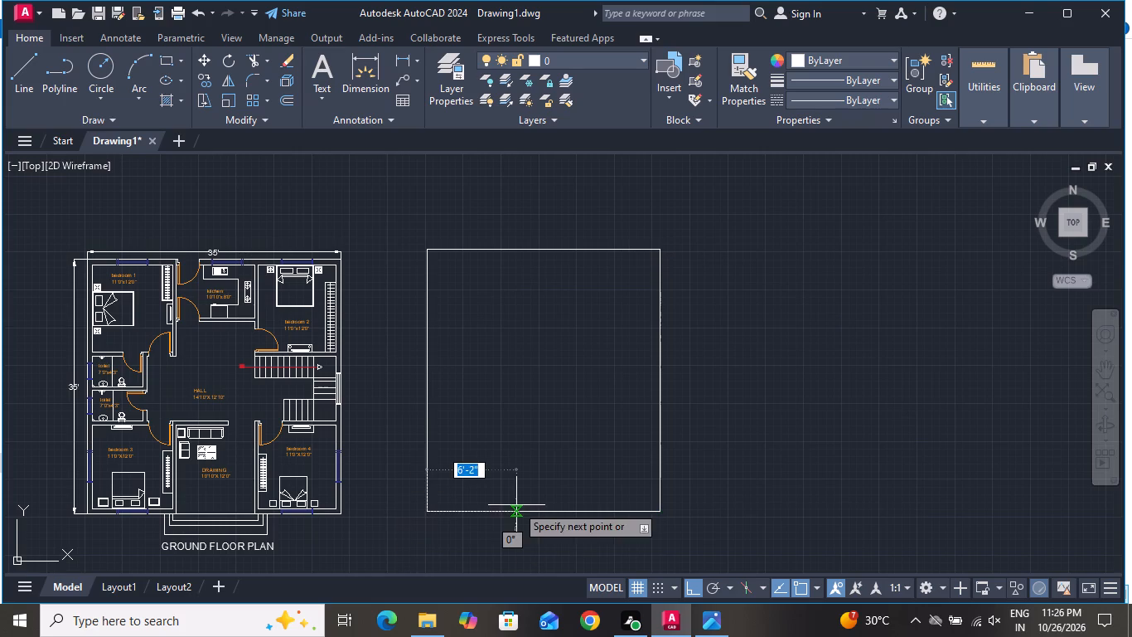
pyautogui.rightClick(547, 484)
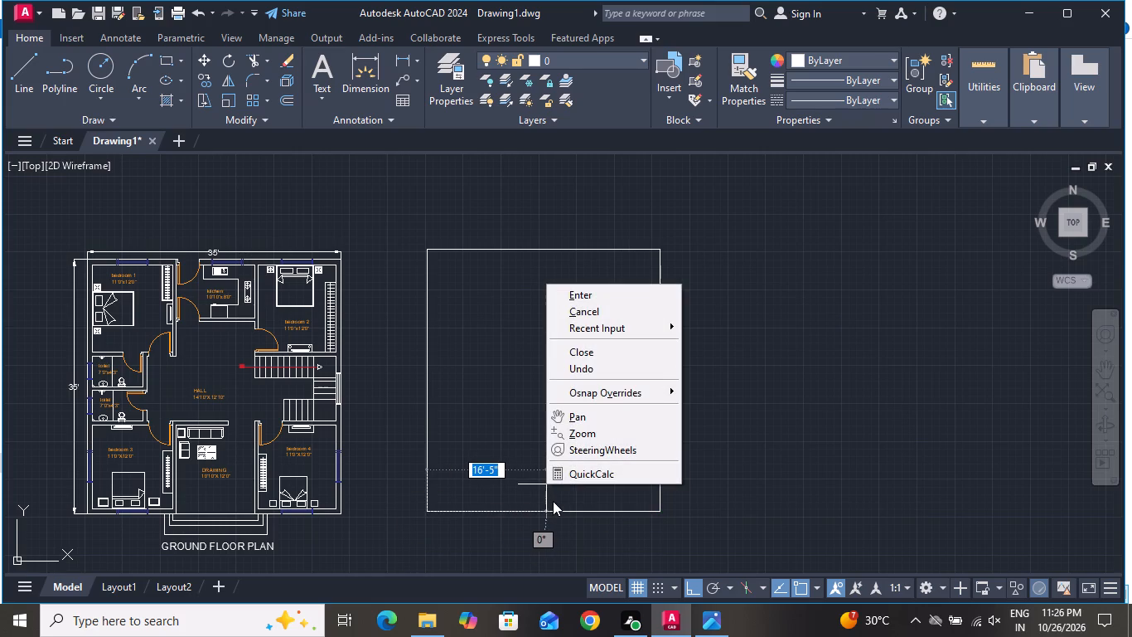
pyautogui.click(596, 318)
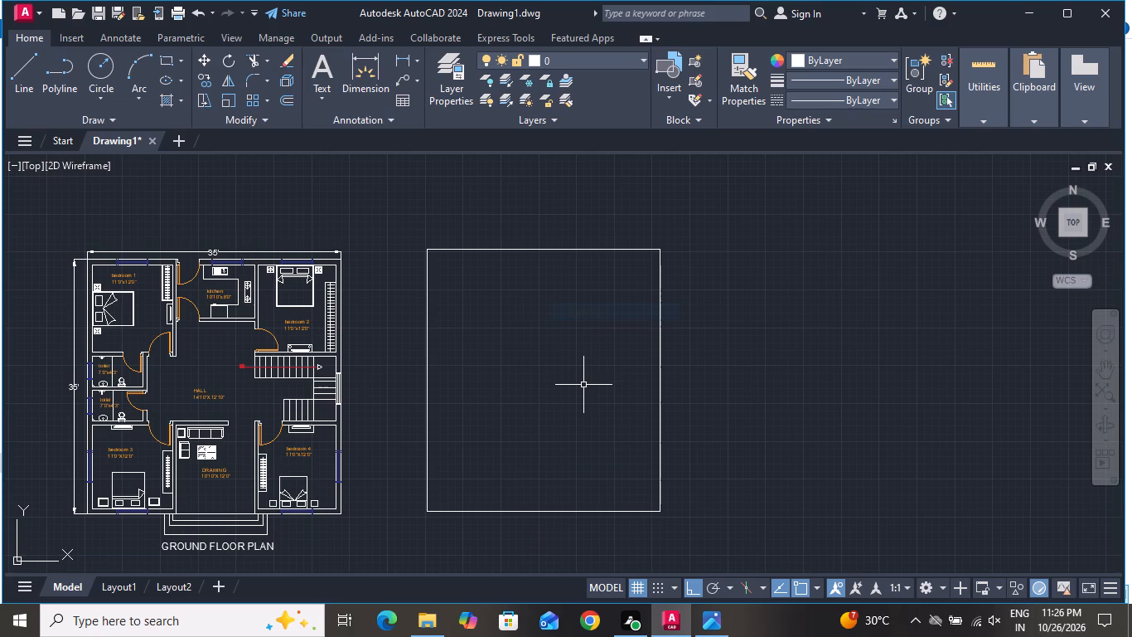
# Offset all four sides of the new 32' by 36' outline 9" inward to form the outer walls.
pyautogui.write('O 9')
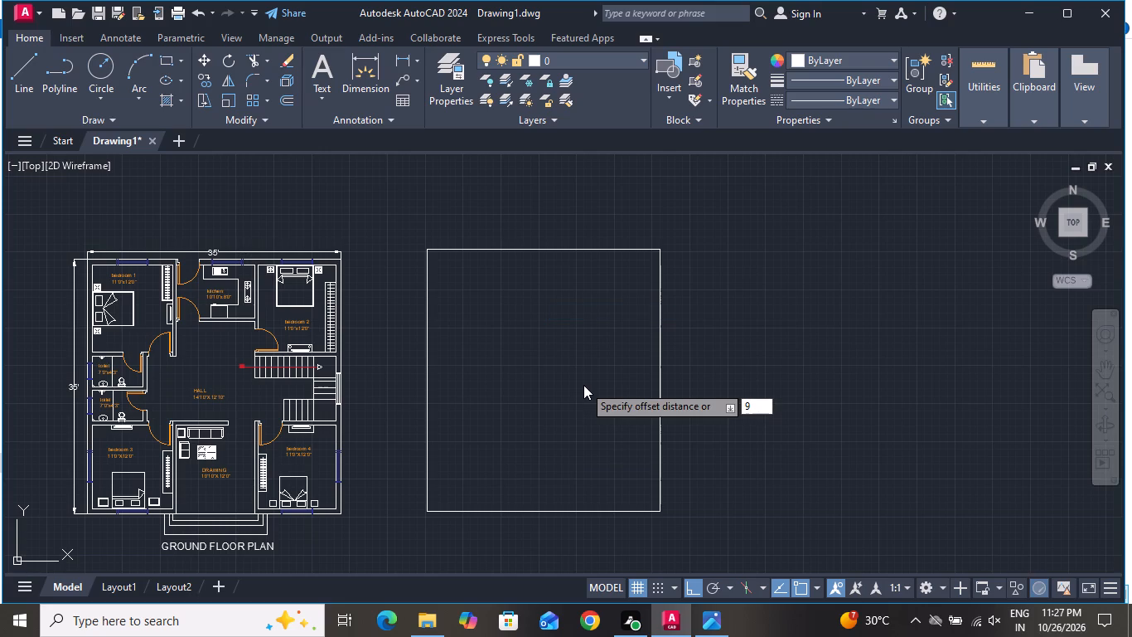
pyautogui.hotkey('shift', '"')
pyautogui.press('Return')
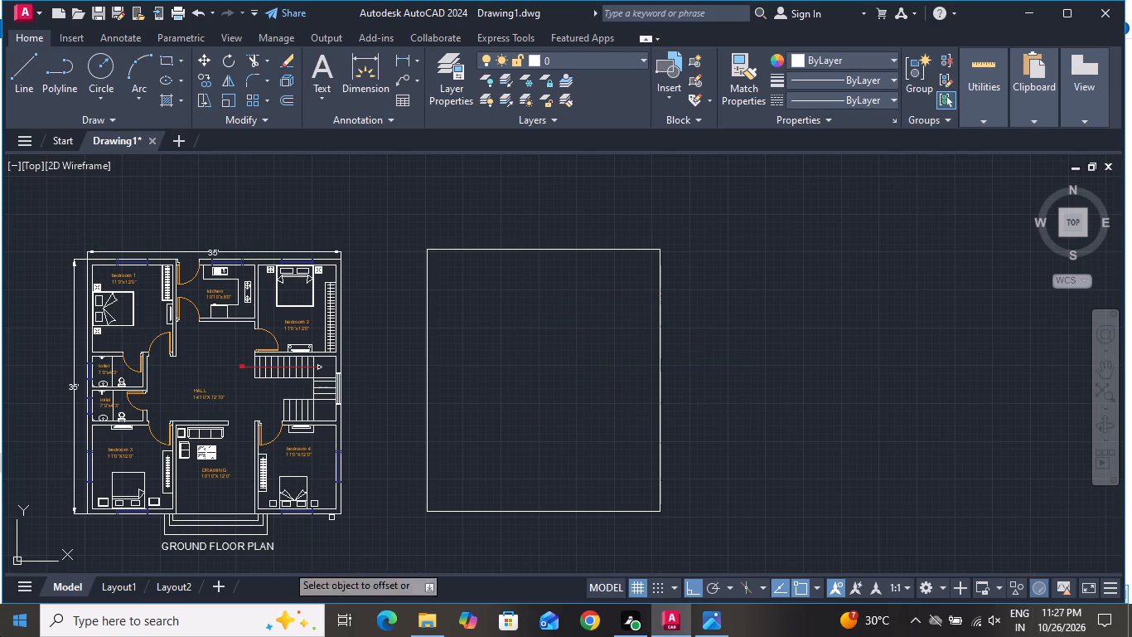
pyautogui.click(498, 250)
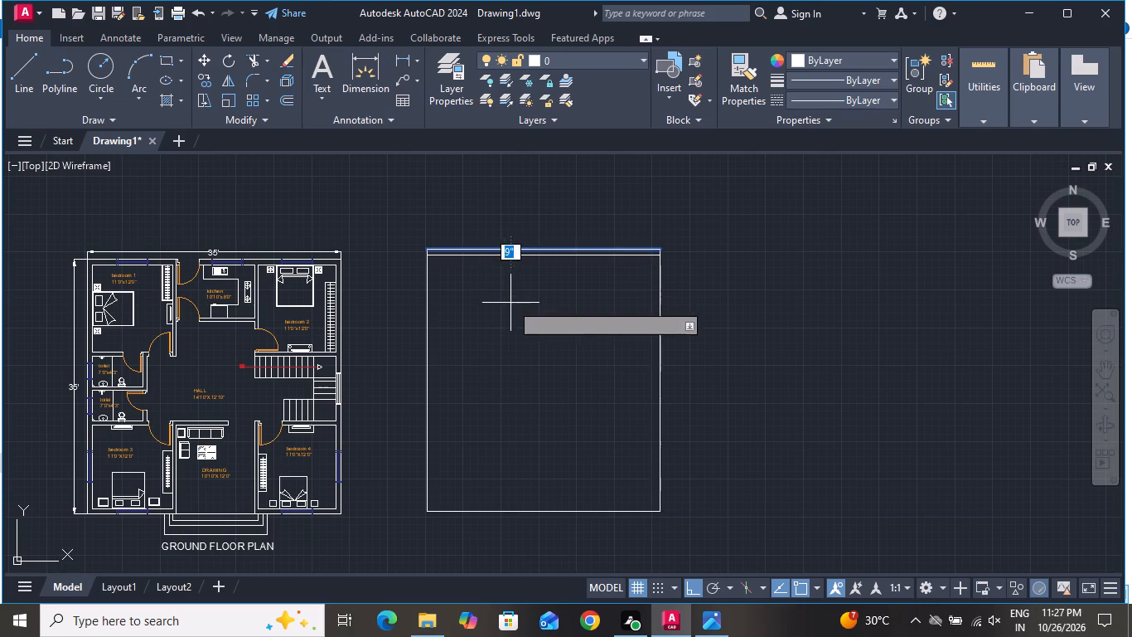
pyautogui.click(512, 305)
pyautogui.click(428, 329)
pyautogui.click(478, 330)
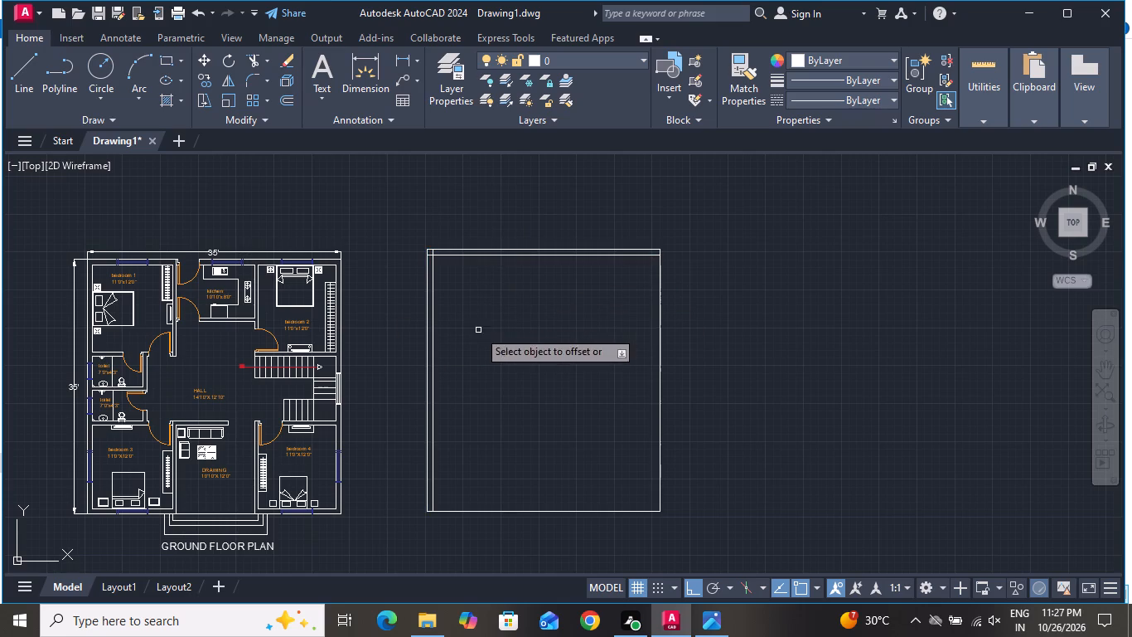
pyautogui.click(495, 513)
pyautogui.click(496, 474)
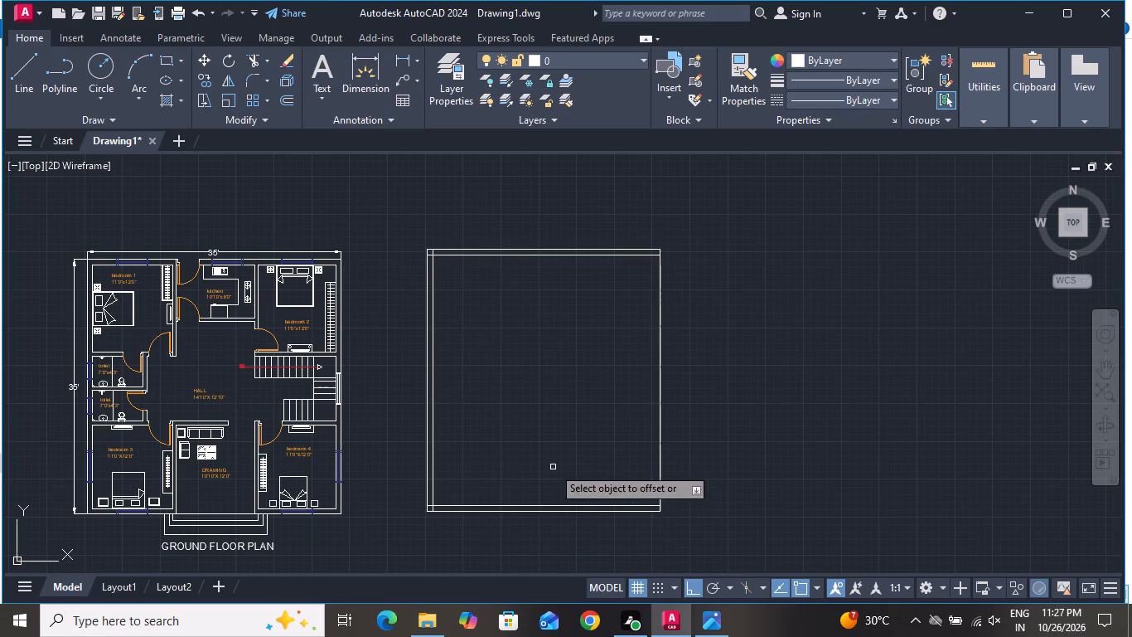
pyautogui.click(659, 433)
pyautogui.click(583, 448)
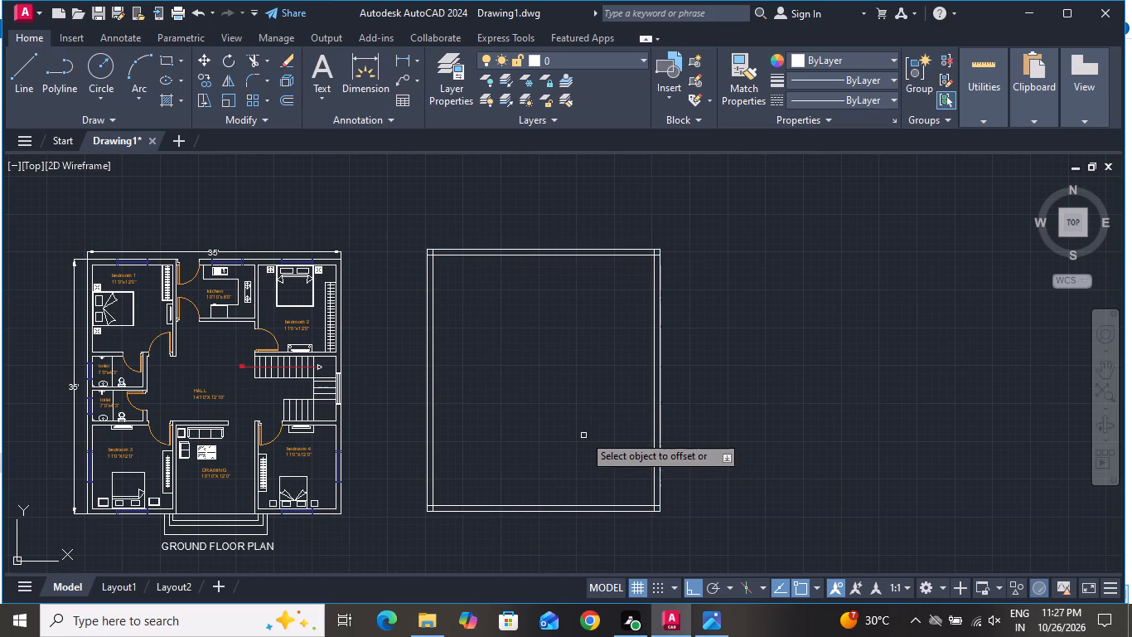
pyautogui.rightClick(576, 385)
pyautogui.click(602, 406)
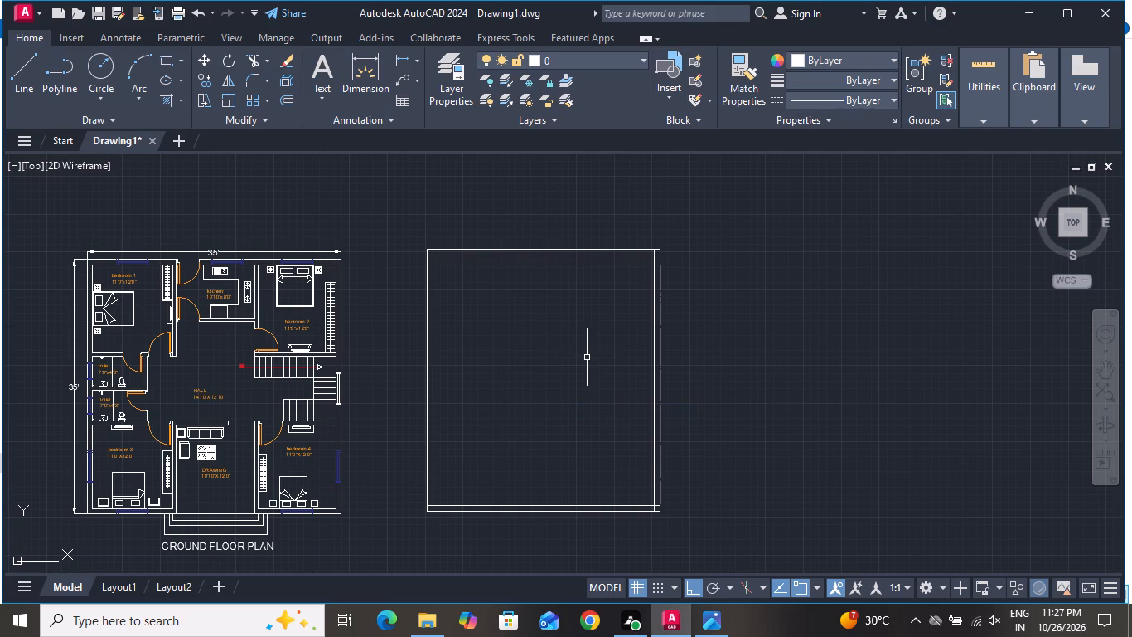
# Trim the overlapping inner wall lines at the two upper corners of the new outline.
pyautogui.click(253, 56)
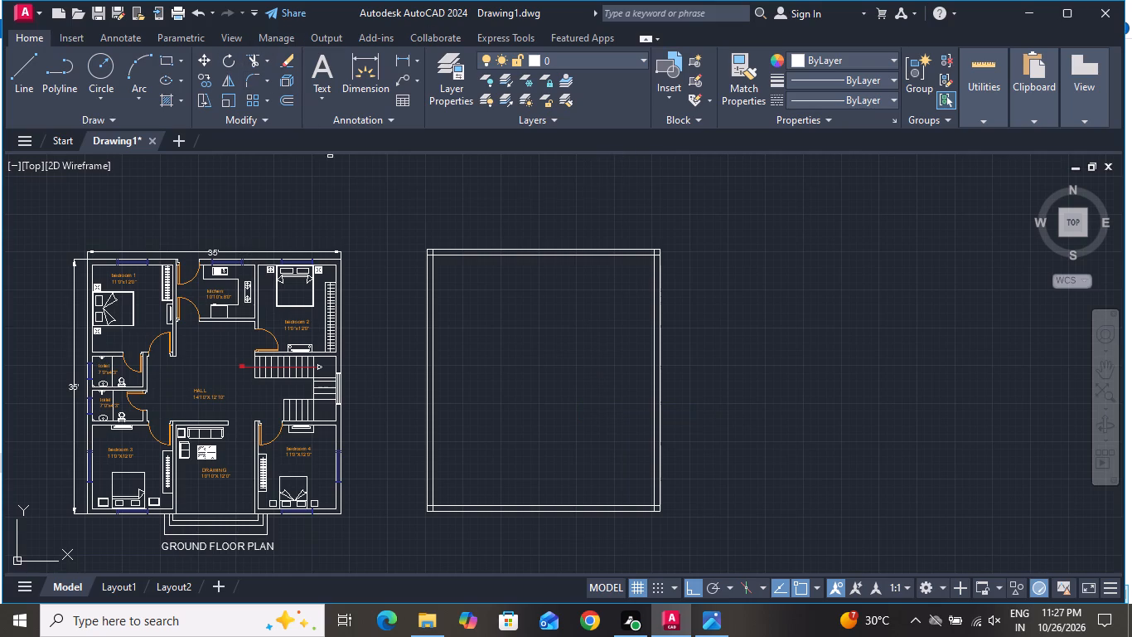
pyautogui.scroll(3, 491, 253)
pyautogui.scroll(3, 359, 255)
pyautogui.click(358, 255)
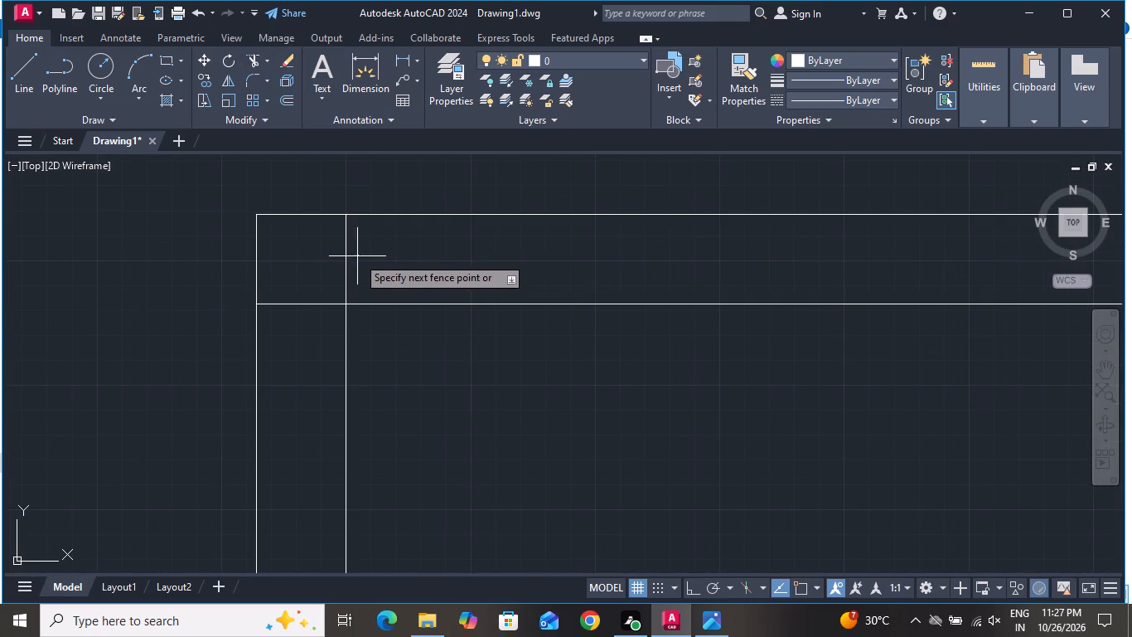
pyautogui.click(328, 263)
pyautogui.click(313, 273)
pyautogui.click(309, 364)
pyautogui.scroll(-4, 307, 362)
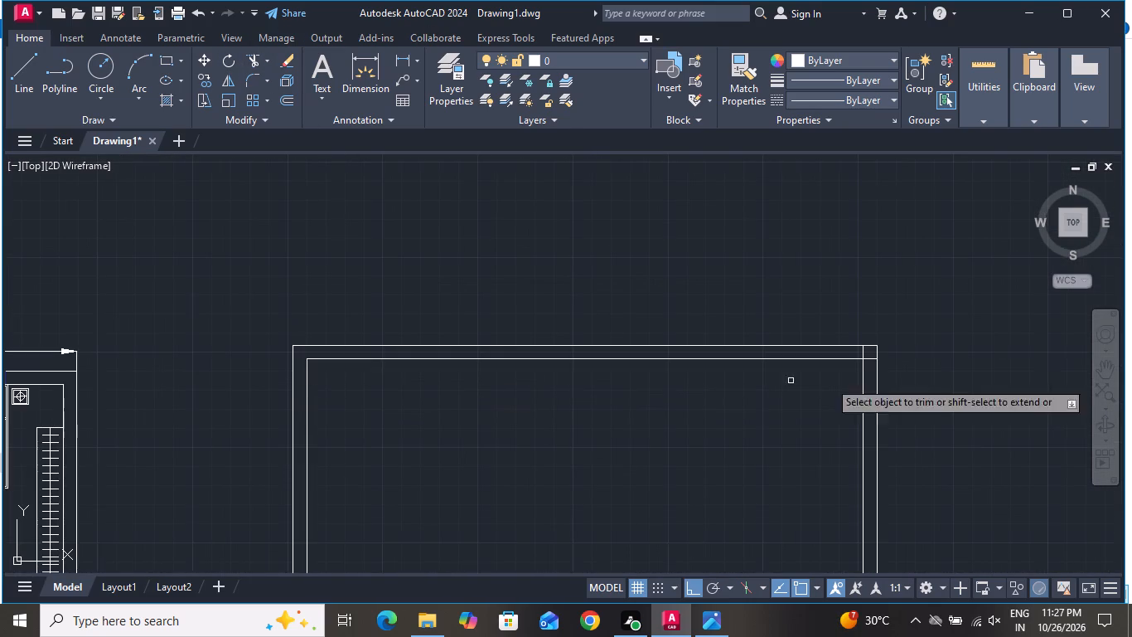
pyautogui.scroll(5, 864, 352)
pyautogui.click(864, 352)
pyautogui.click(768, 354)
pyautogui.click(899, 346)
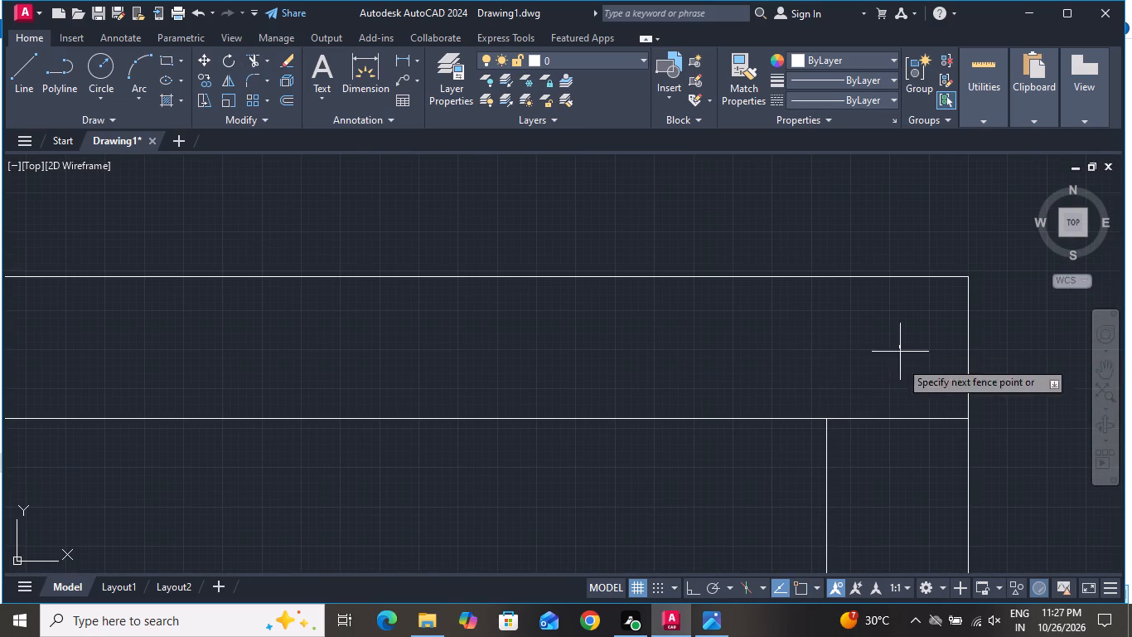
pyautogui.click(885, 494)
# Trim the overlapping inner wall lines at the two lower corners of the new outline.
pyautogui.scroll(-8, 820, 336)
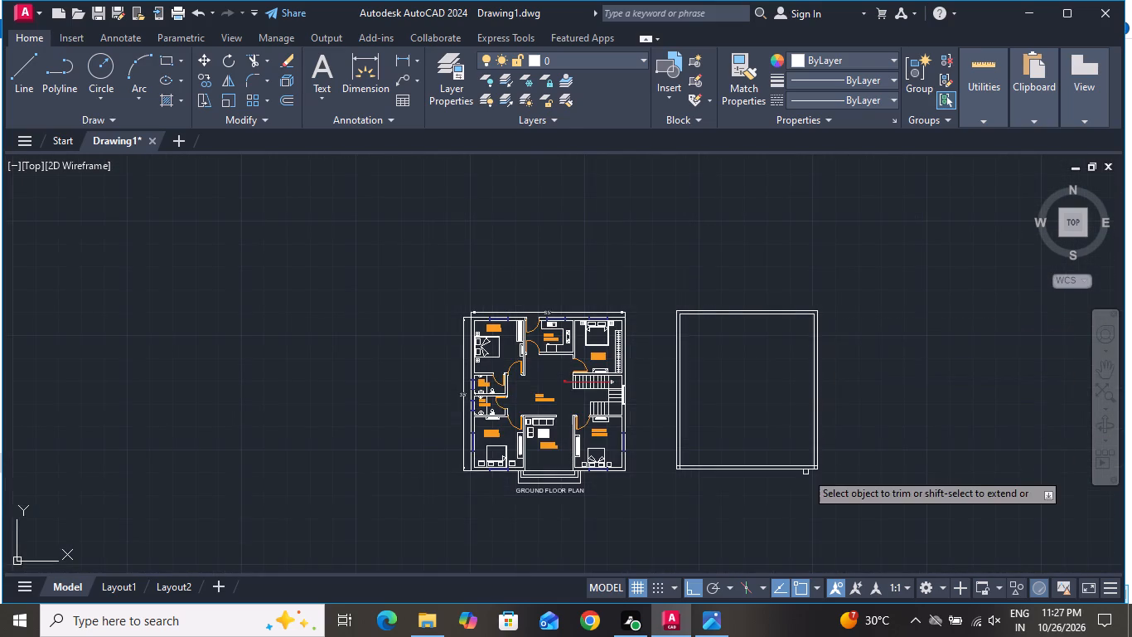
pyautogui.scroll(4, 800, 484)
pyautogui.scroll(4, 884, 372)
pyautogui.click(865, 423)
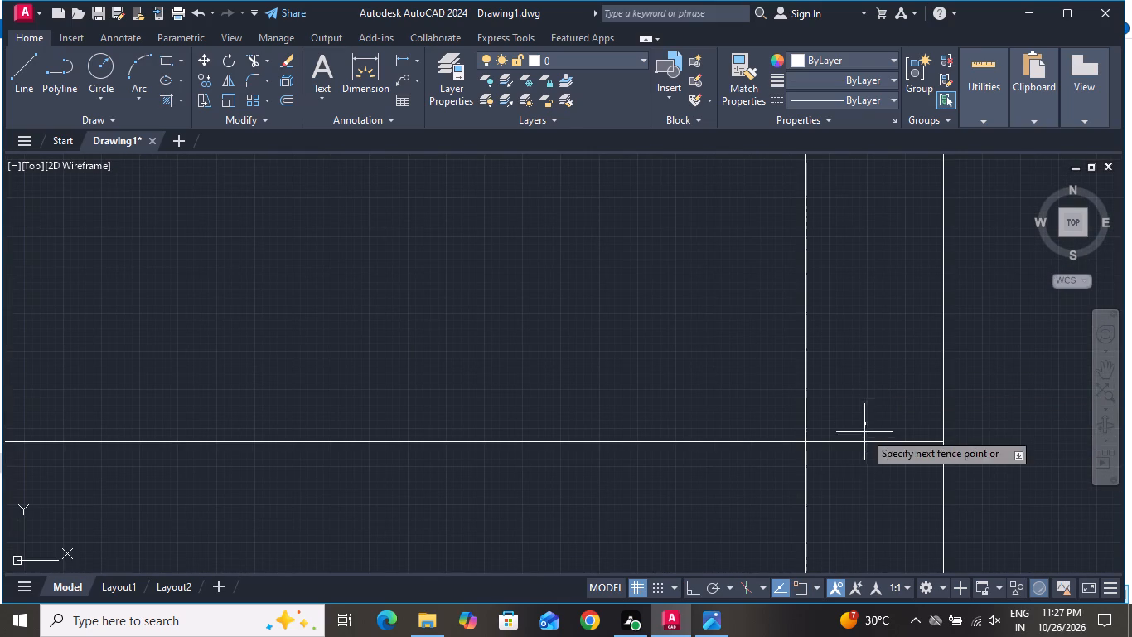
pyautogui.click(790, 504)
pyautogui.scroll(-5, 885, 448)
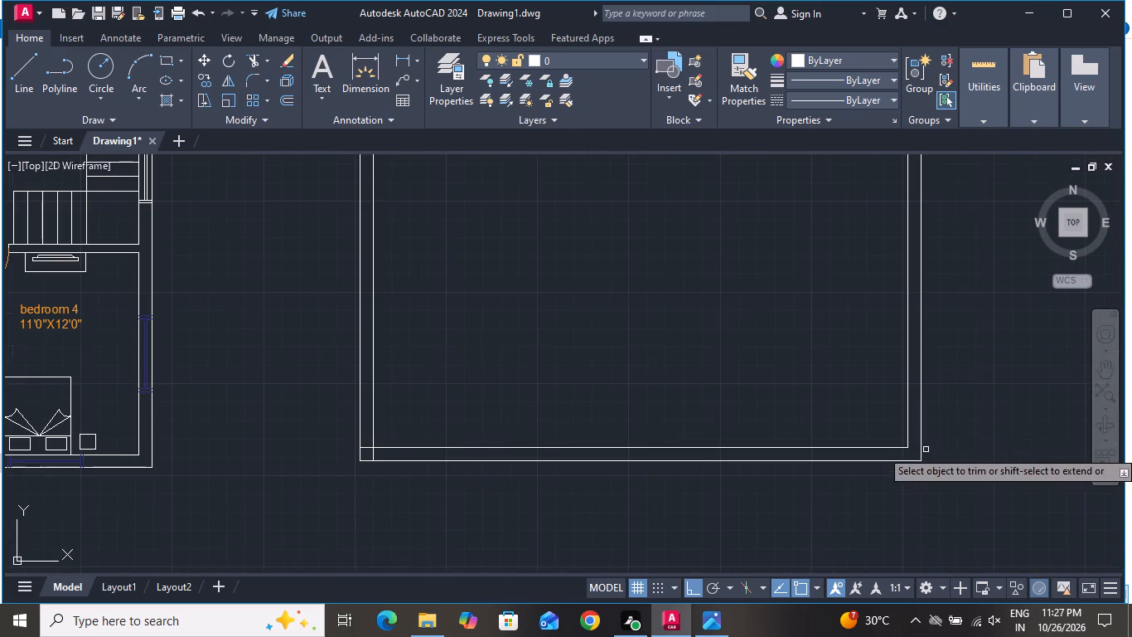
pyautogui.scroll(5, 354, 450)
pyautogui.click(548, 494)
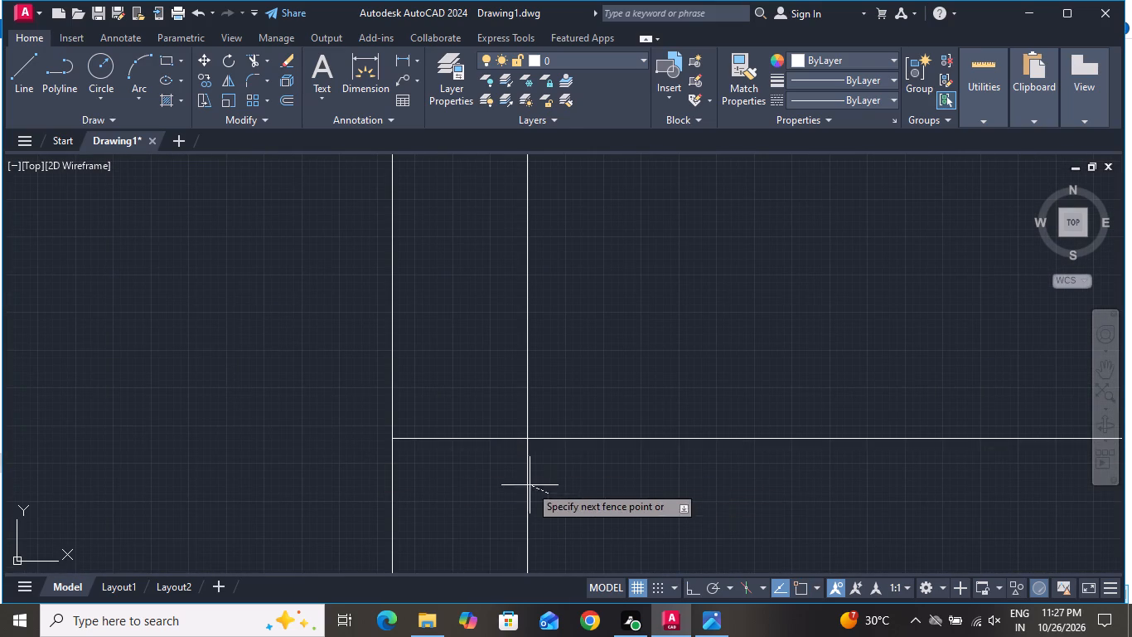
pyautogui.click(491, 406)
pyautogui.scroll(-6, 509, 467)
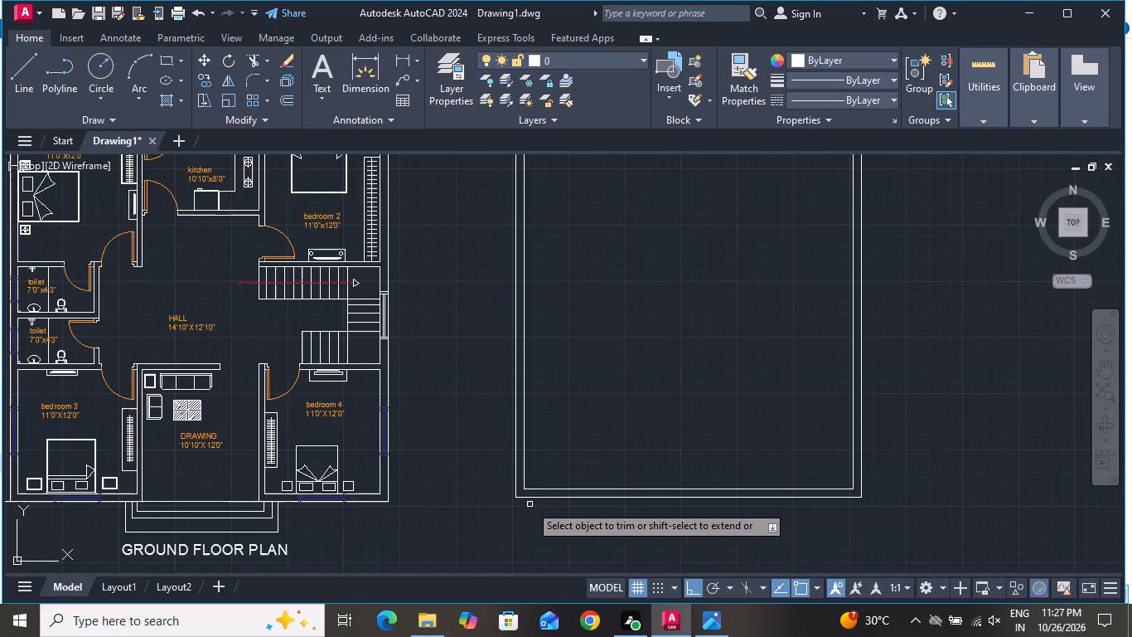
pyautogui.scroll(-2, 564, 461)
pyautogui.rightClick(594, 395)
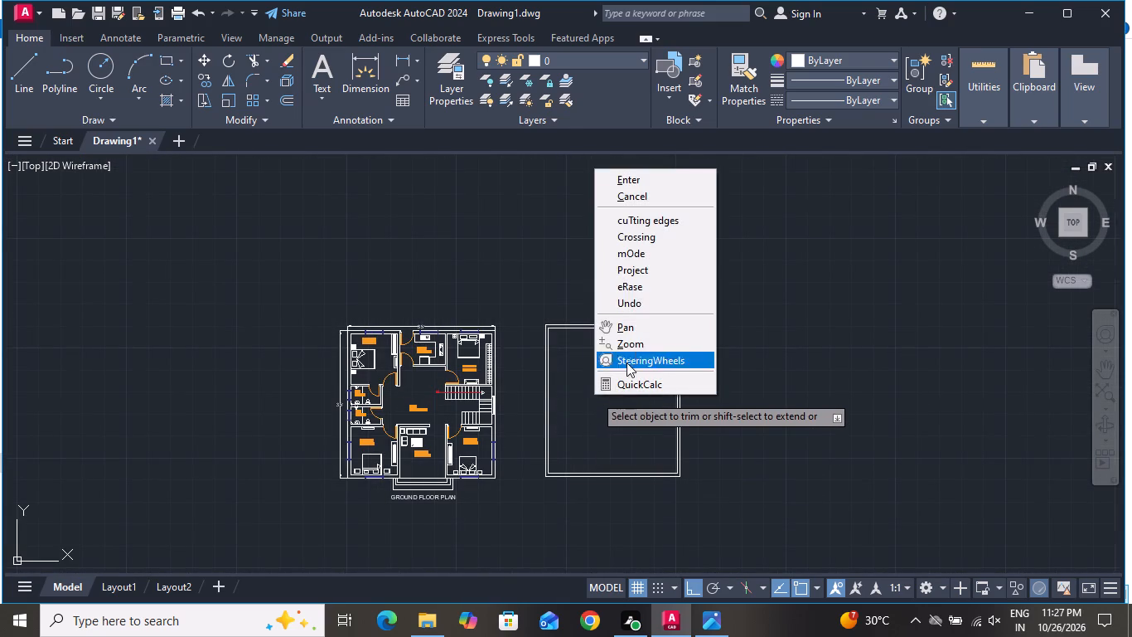
pyautogui.click(657, 190)
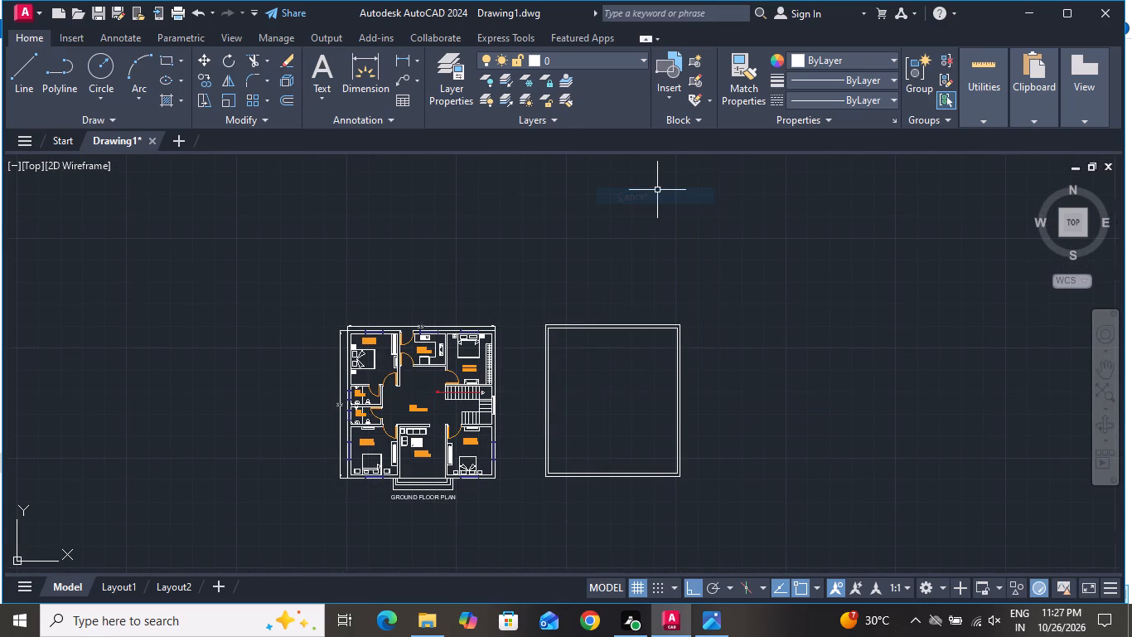
# Offset the new plan's left inner wall line 13' inward, and offset that copy another 9" to form a vertical partition.
pyautogui.write('O T')
pyautogui.press('space')
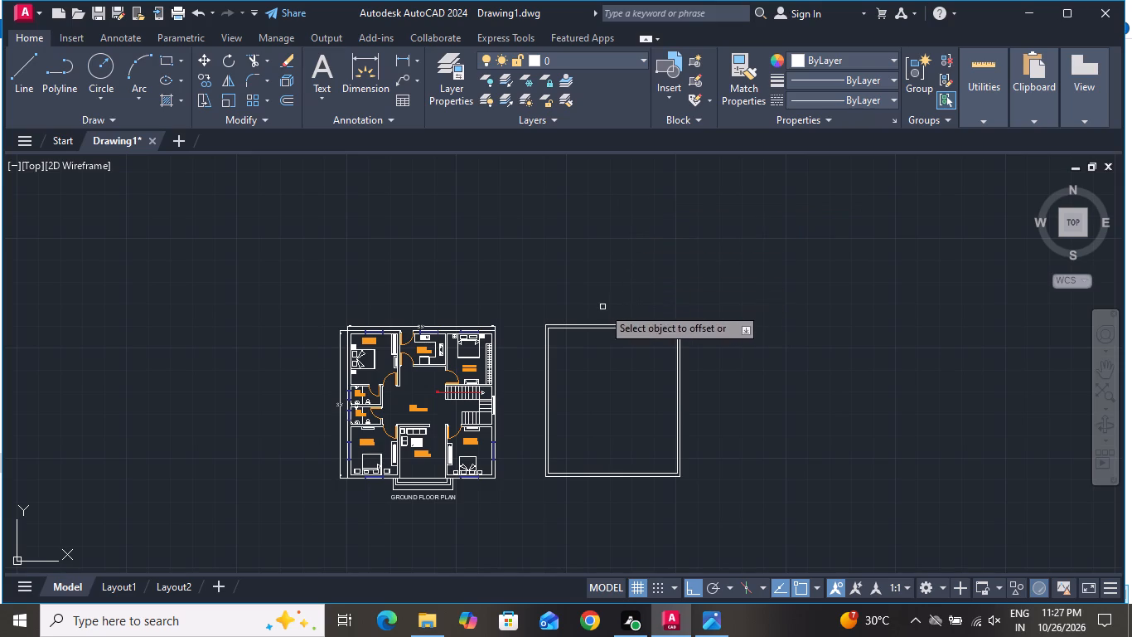
pyautogui.scroll(3, 554, 357)
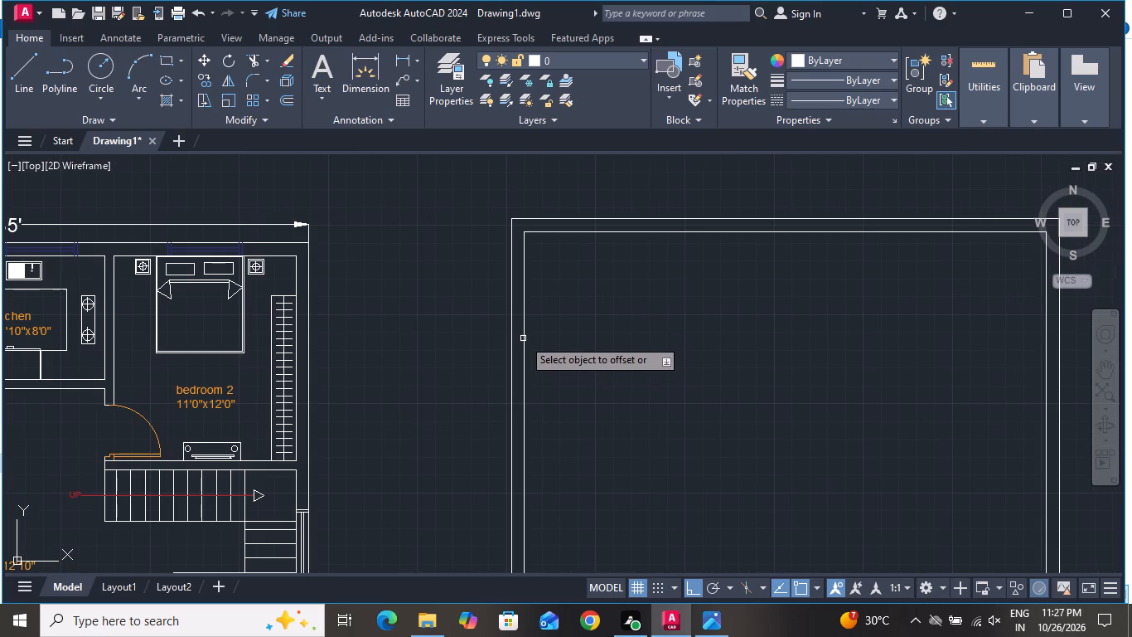
pyautogui.click(523, 338)
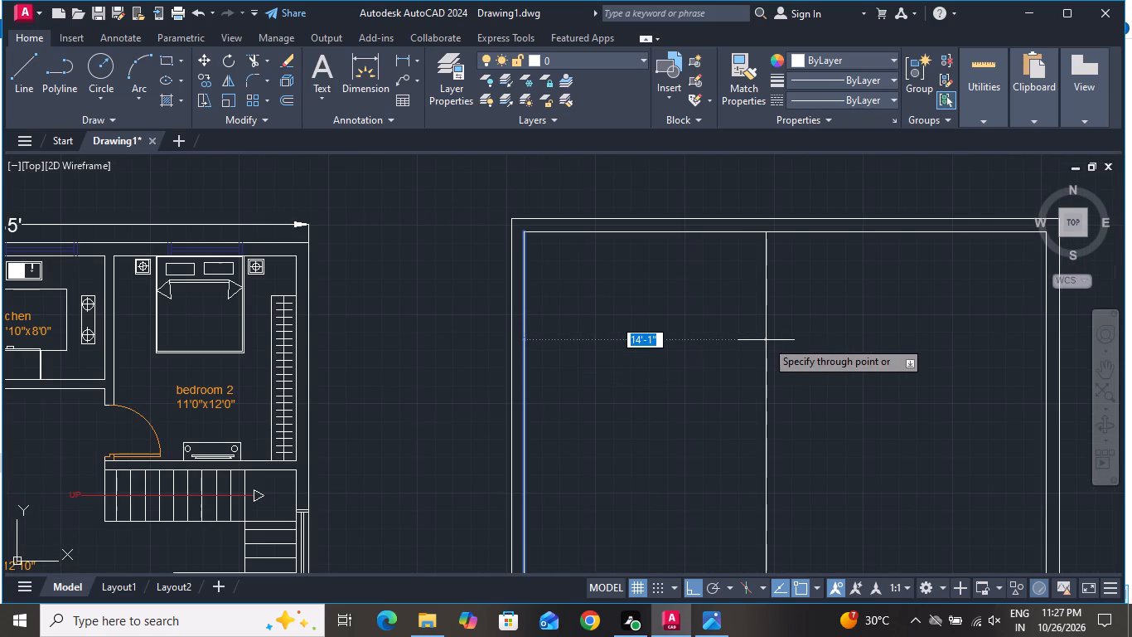
pyautogui.write("13'")
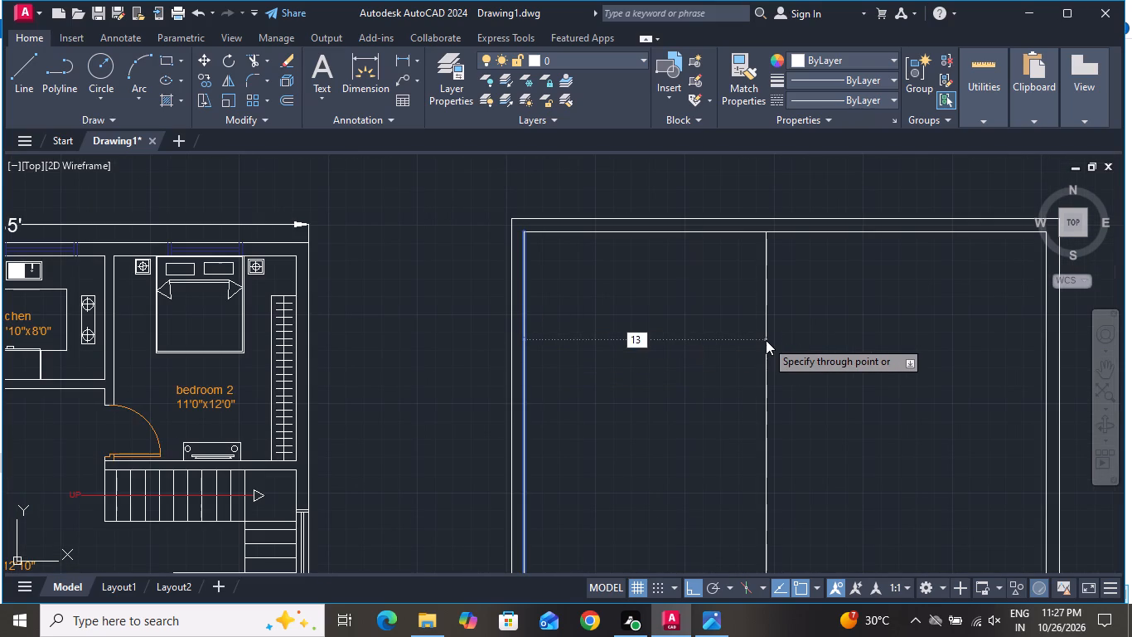
pyautogui.press('Return')
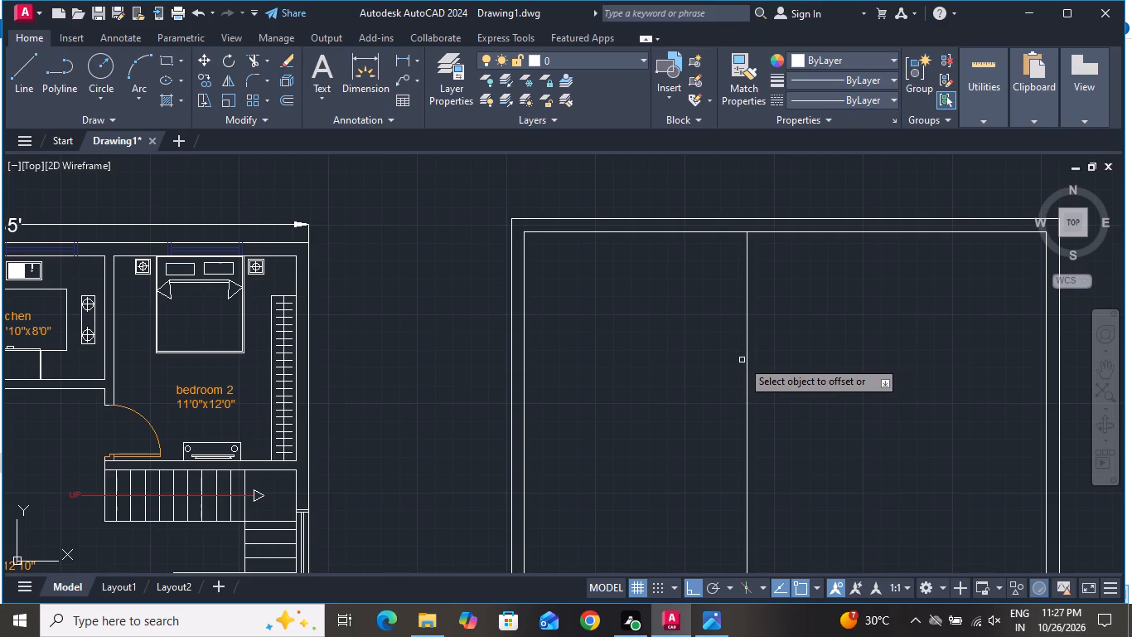
pyautogui.click(747, 365)
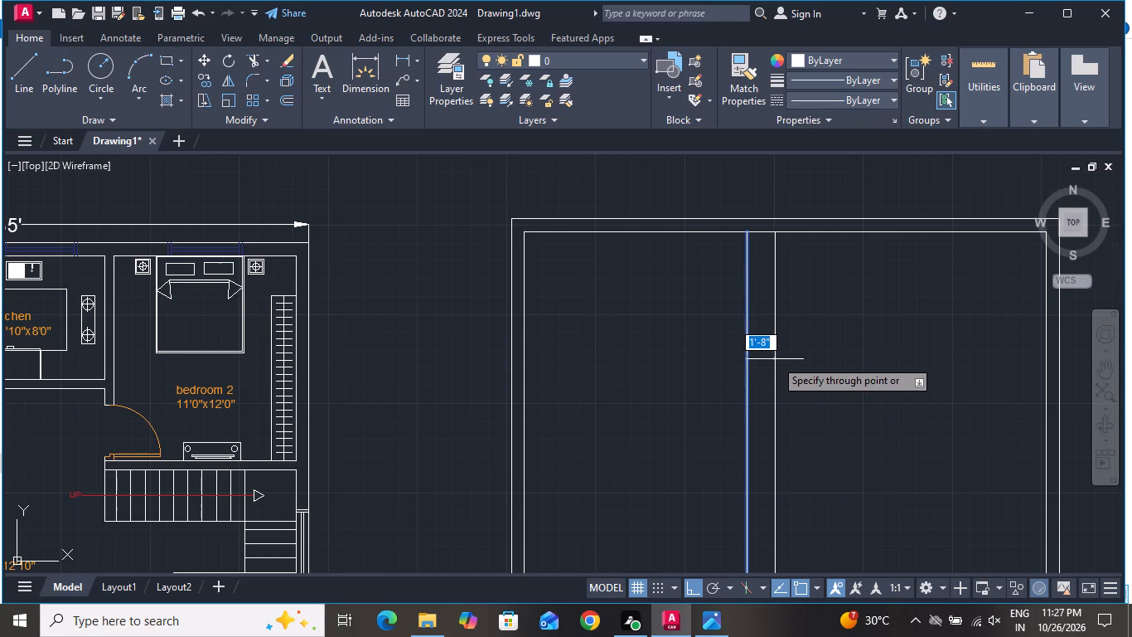
pyautogui.press('8')
pyautogui.press('BackSpace')
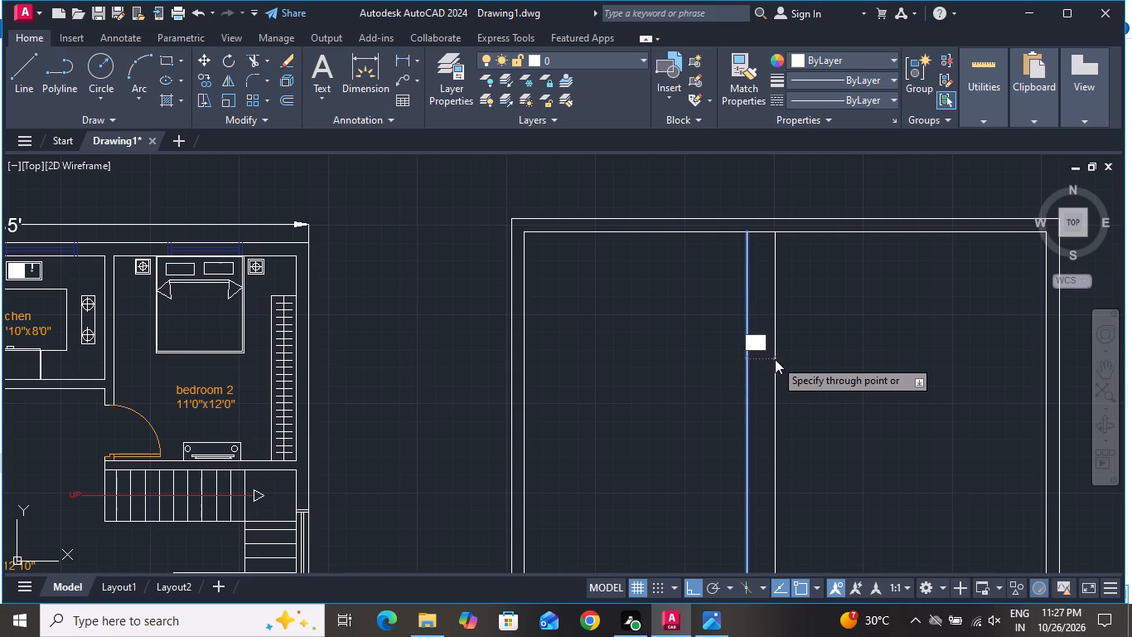
pyautogui.press('9')
pyautogui.hotkey('shift', '"')
pyautogui.press('Return')
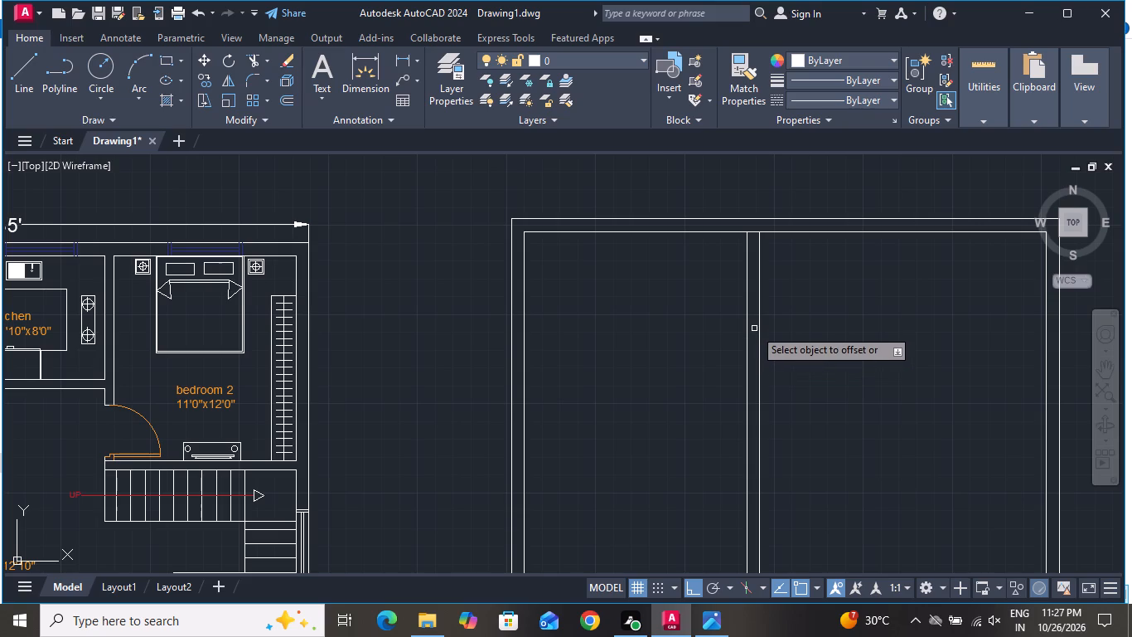
# Offset the right inner wall line 12' inward, and offset that copy another 9" inward to form a second vertical partition.
pyautogui.scroll(1, 849, 350)
pyautogui.scroll(-2, 766, 357)
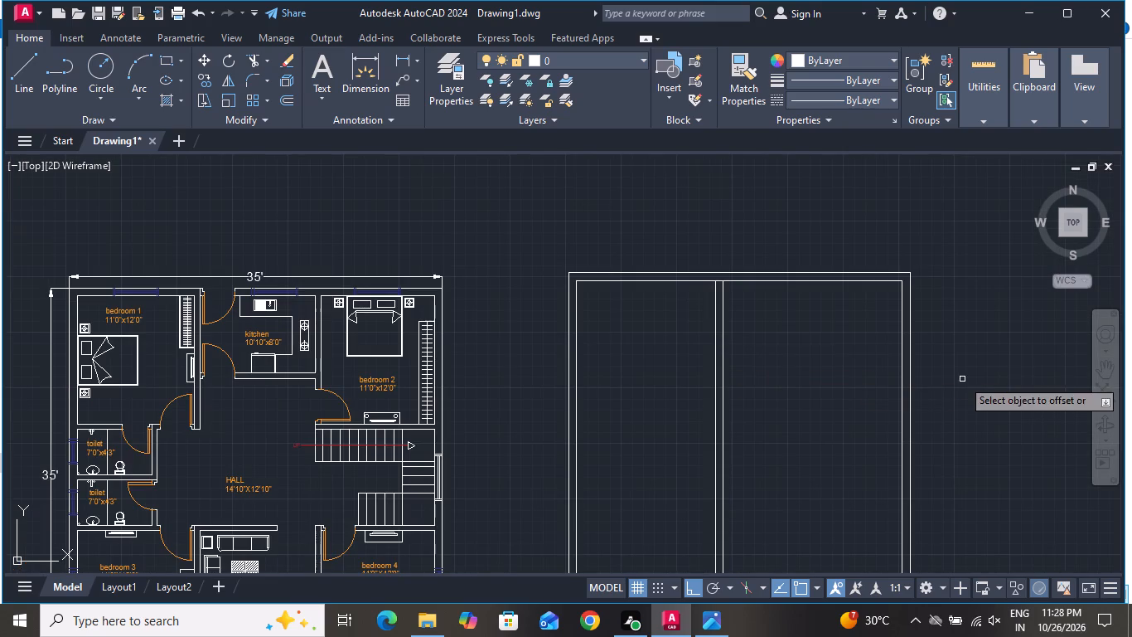
pyautogui.click(903, 378)
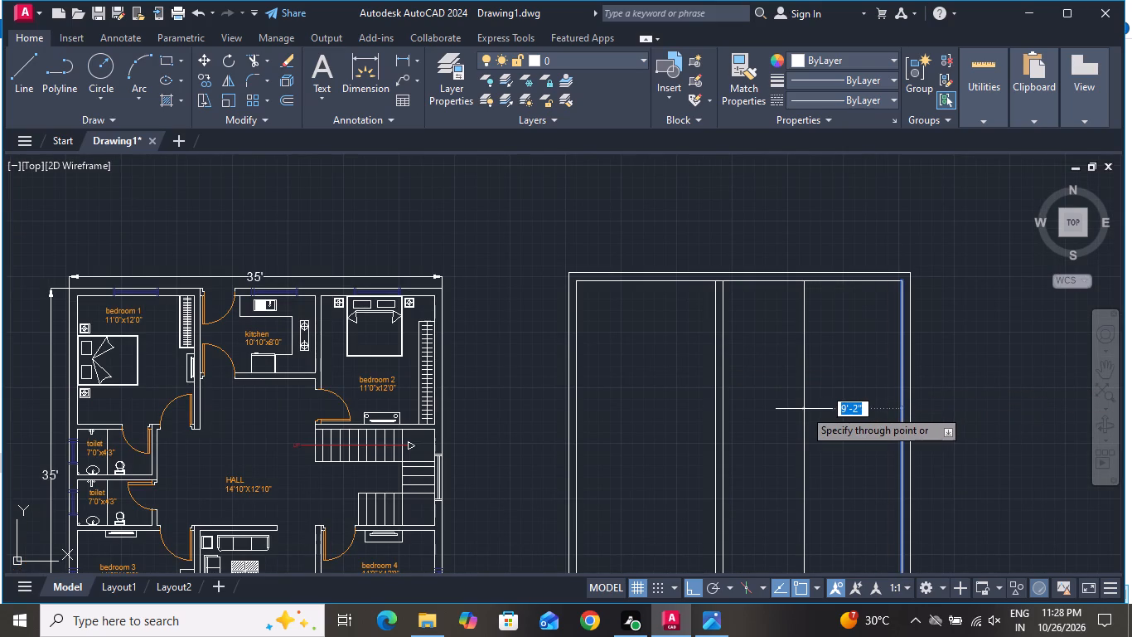
pyautogui.write("12'")
pyautogui.press('Return')
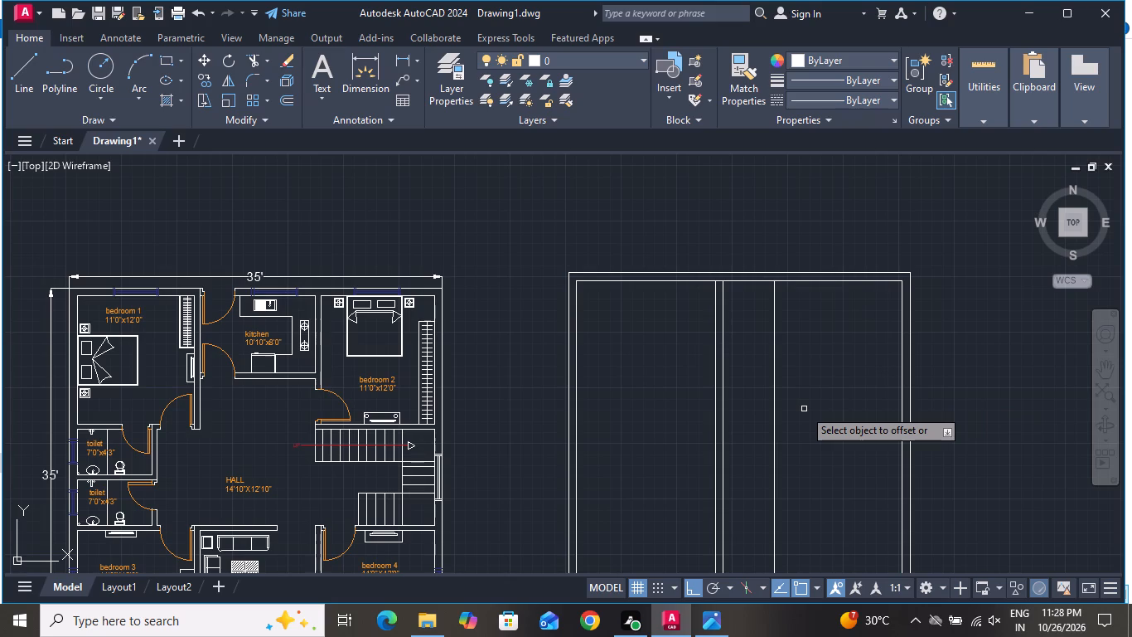
pyautogui.scroll(1, 752, 408)
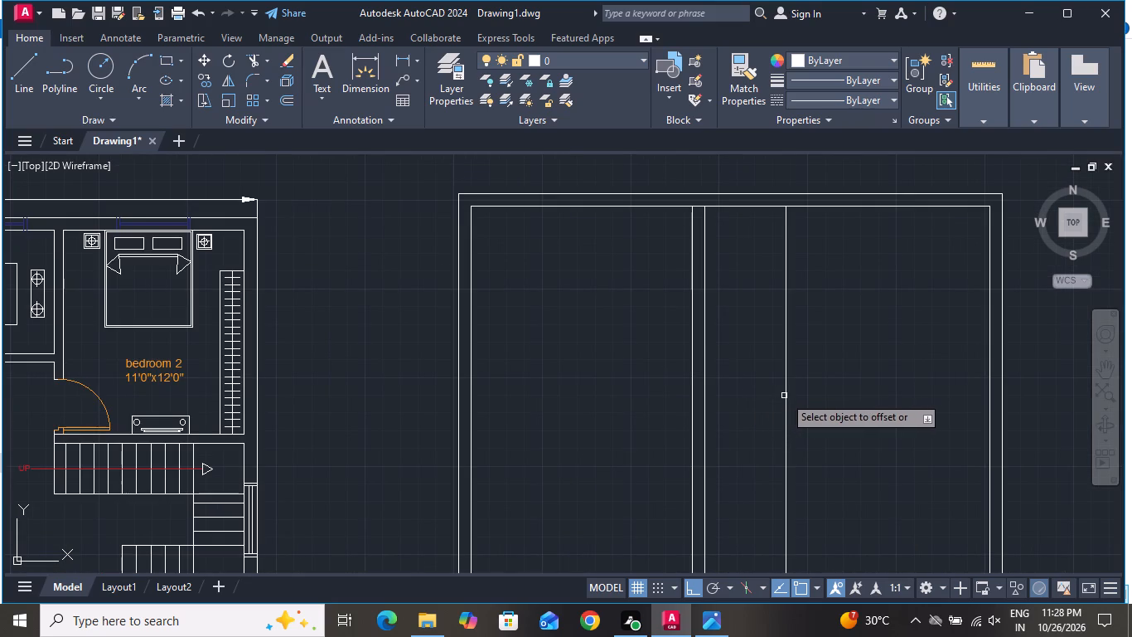
pyautogui.click(784, 396)
pyautogui.press('9')
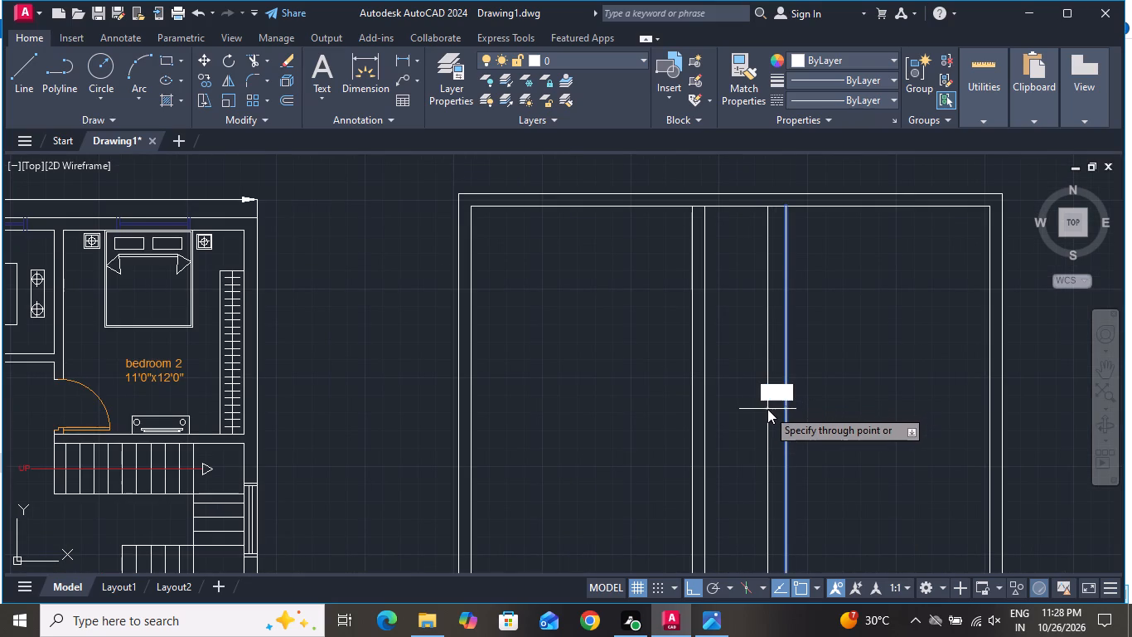
pyautogui.hotkey('shift', '"')
pyautogui.press('Return')
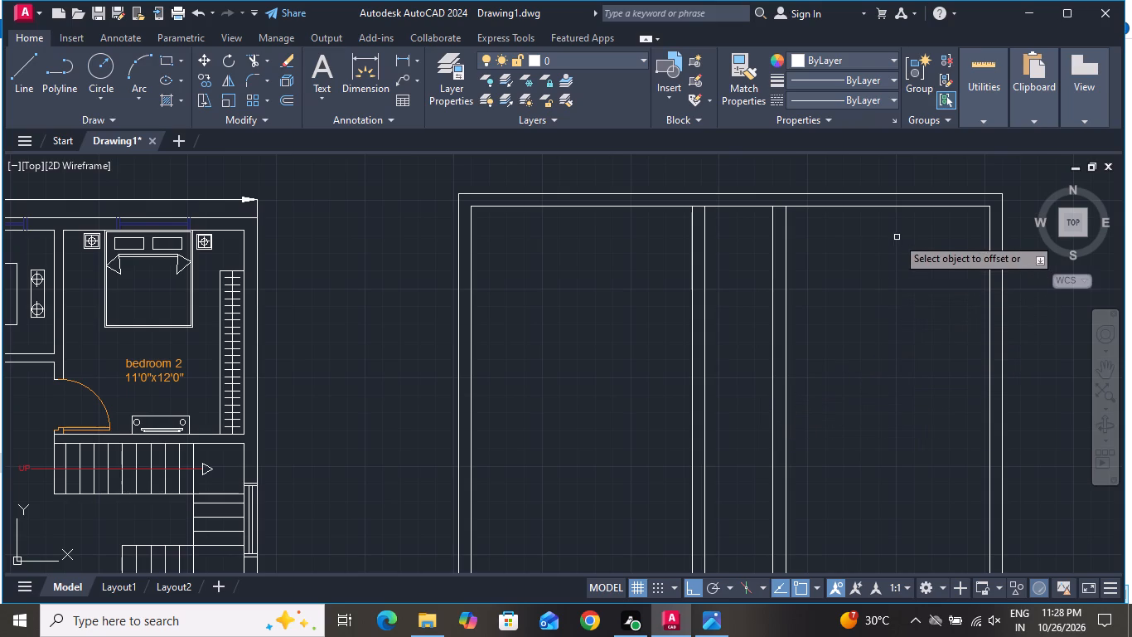
# Offset the top inner wall line 9' downward, and offset that copy another 9" down to form a horizontal partition.
pyautogui.click(900, 209)
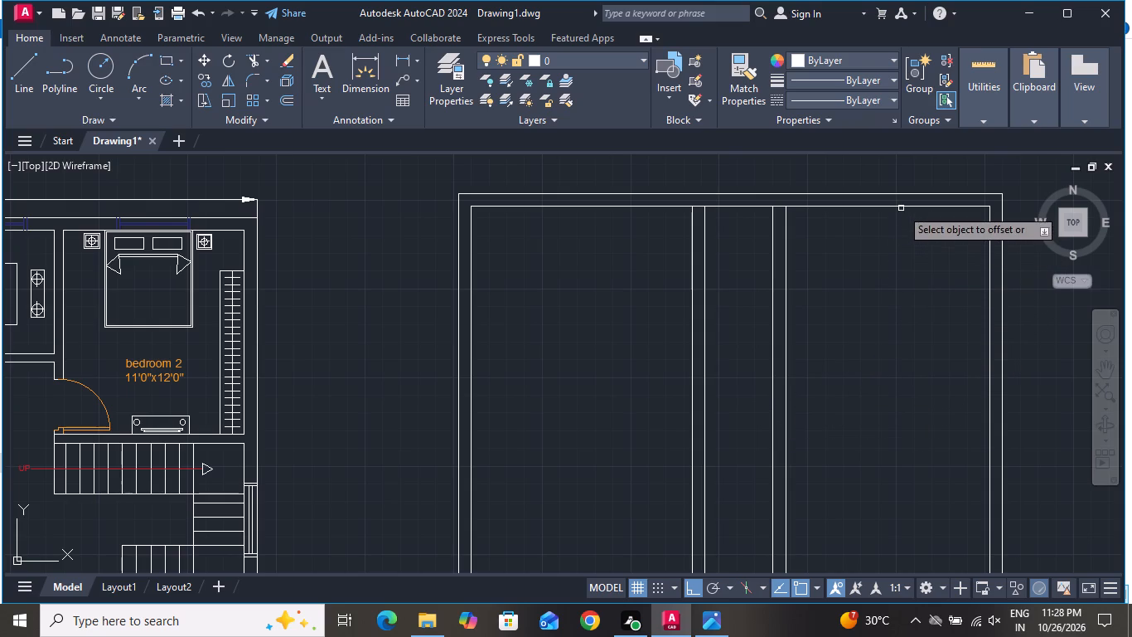
pyautogui.click(901, 208)
pyautogui.write("9'")
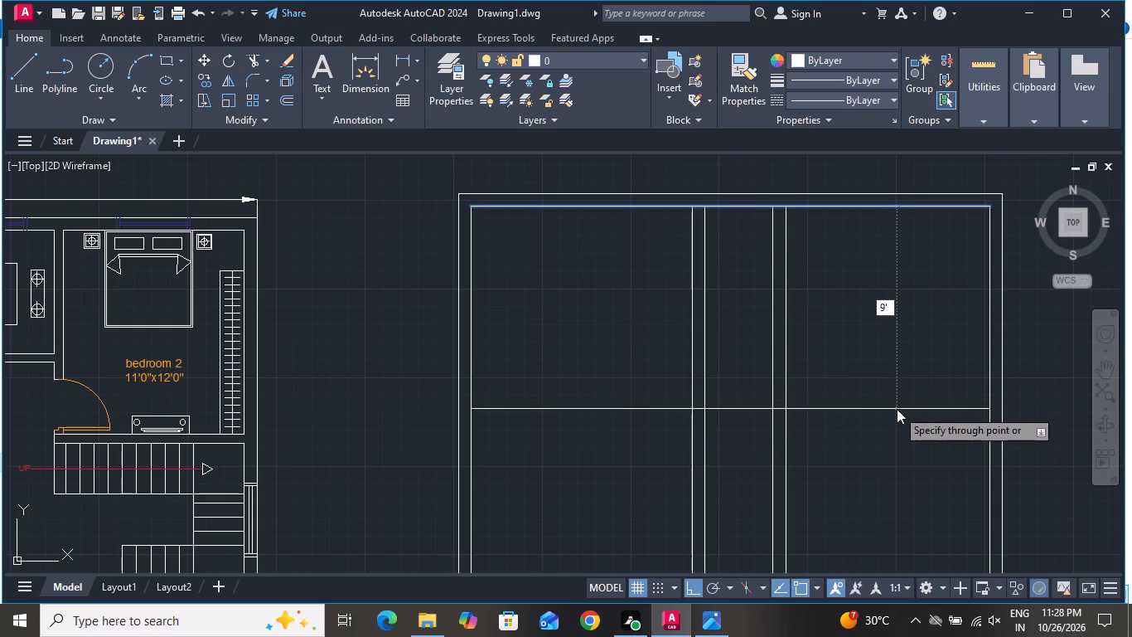
pyautogui.press('Return')
pyautogui.press('Return')
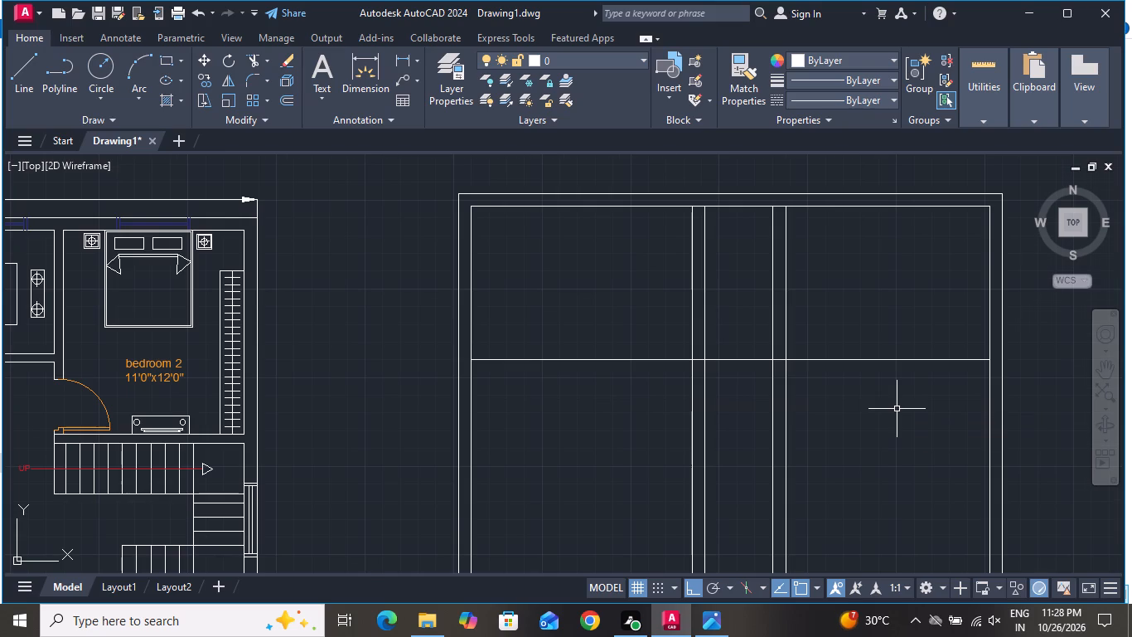
pyautogui.scroll(-1, 897, 409)
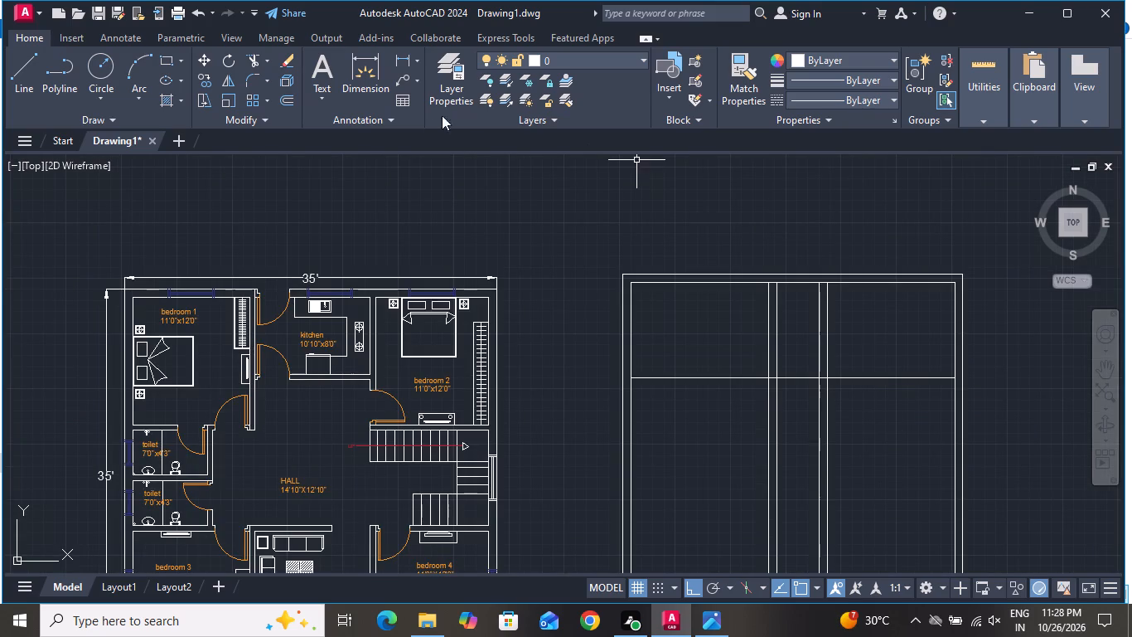
pyautogui.write('O T')
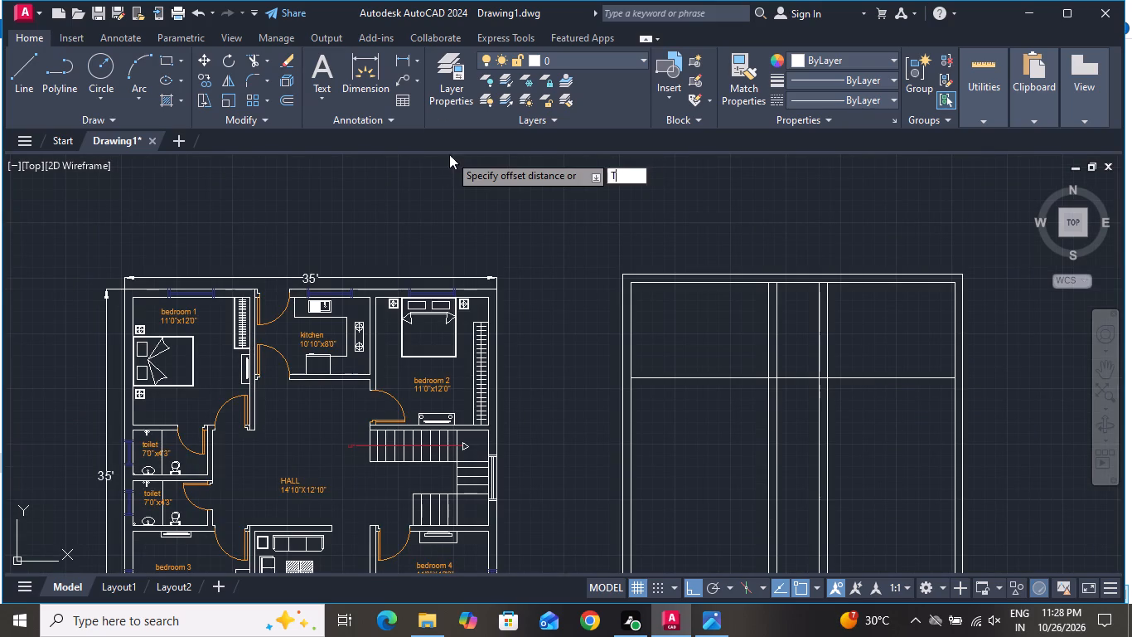
pyautogui.press('space')
pyautogui.scroll(2, 640, 387)
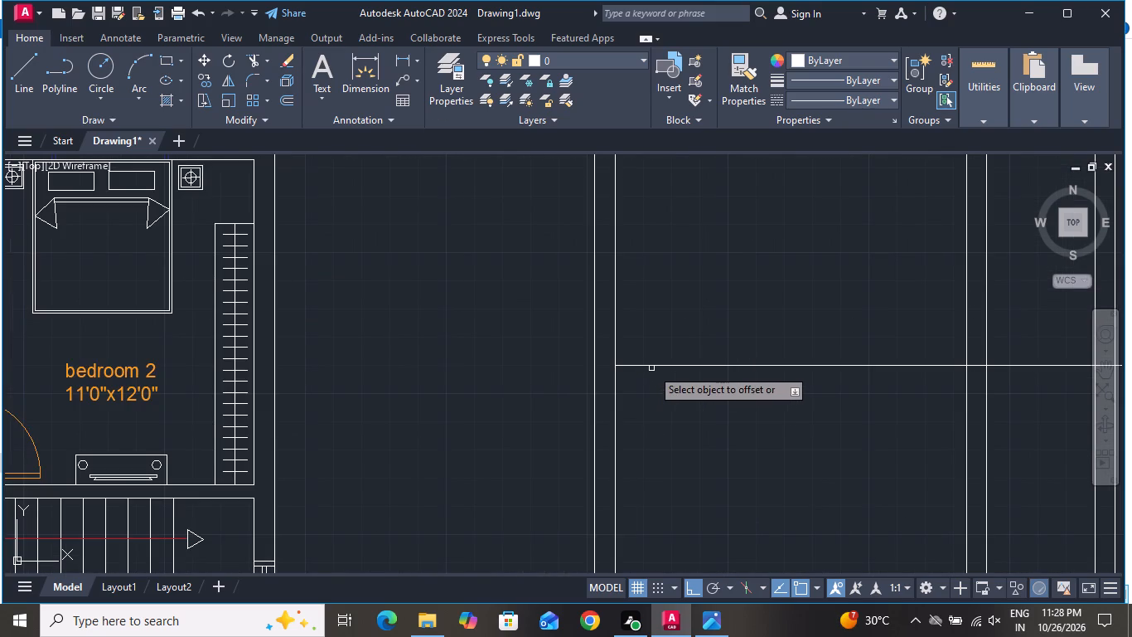
pyautogui.click(651, 367)
pyautogui.press('9')
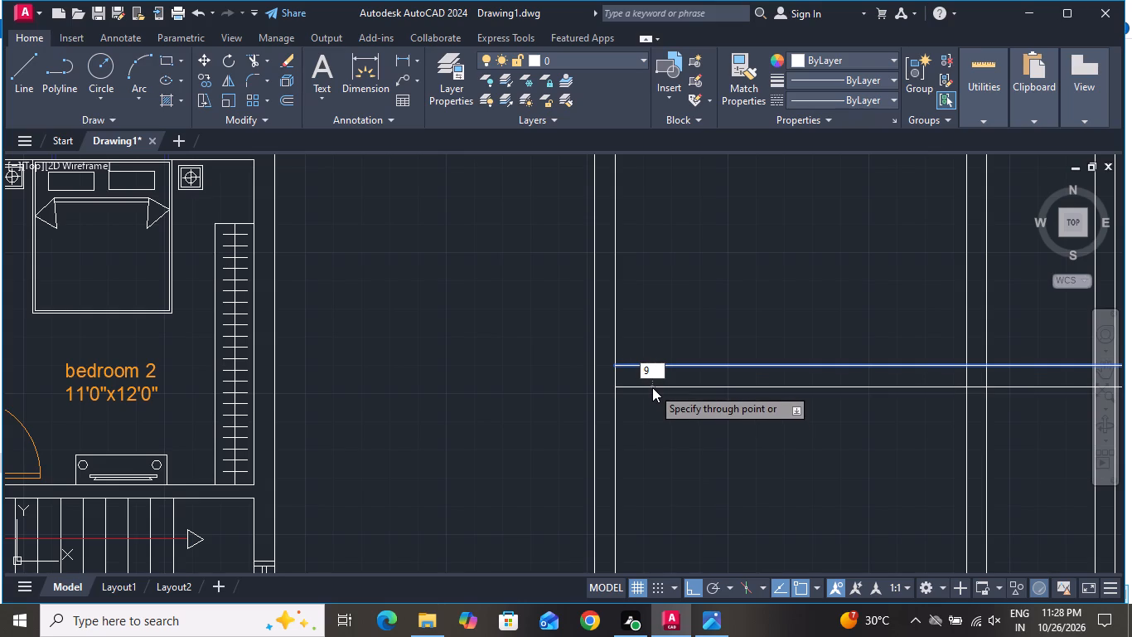
pyautogui.hotkey('shift', '"')
pyautogui.press('Return')
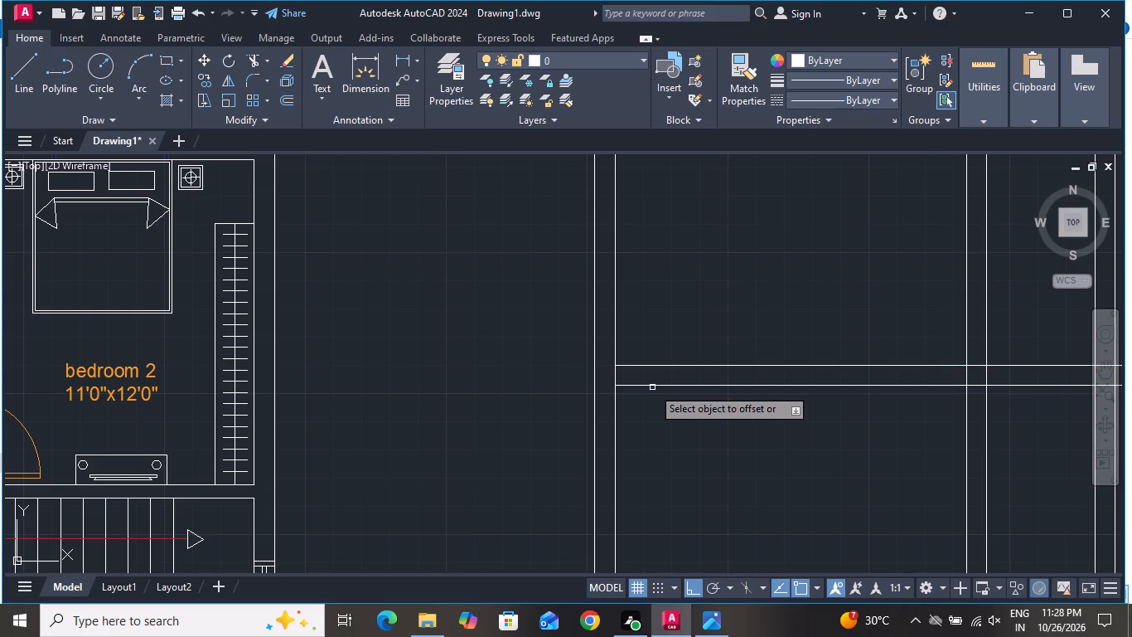
pyautogui.scroll(-2, 654, 411)
pyautogui.rightClick(698, 407)
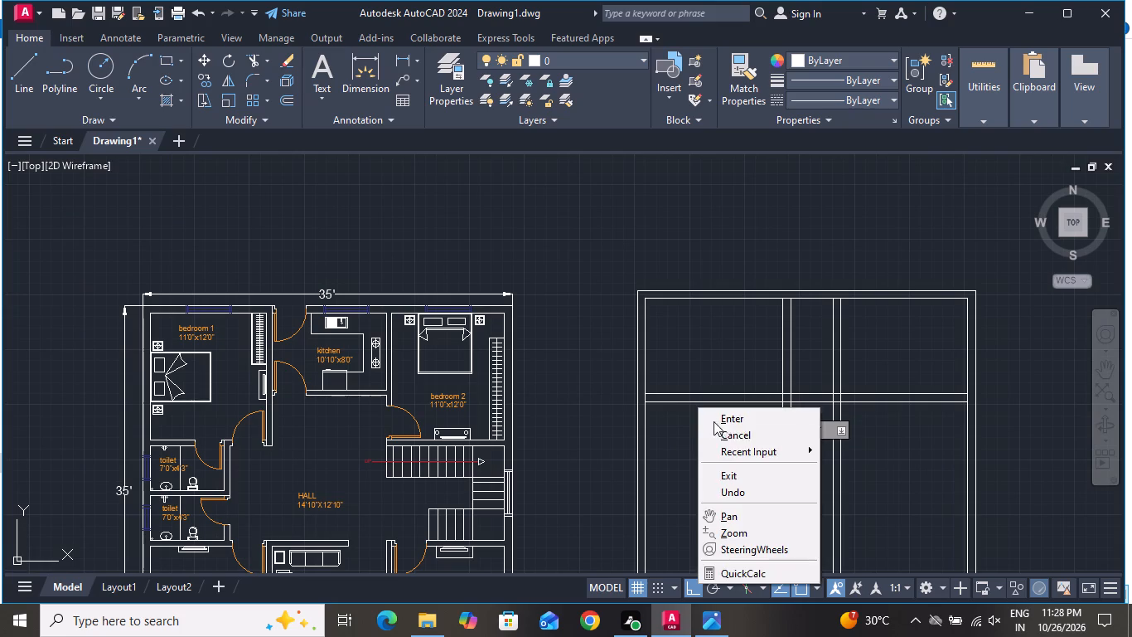
pyautogui.click(718, 427)
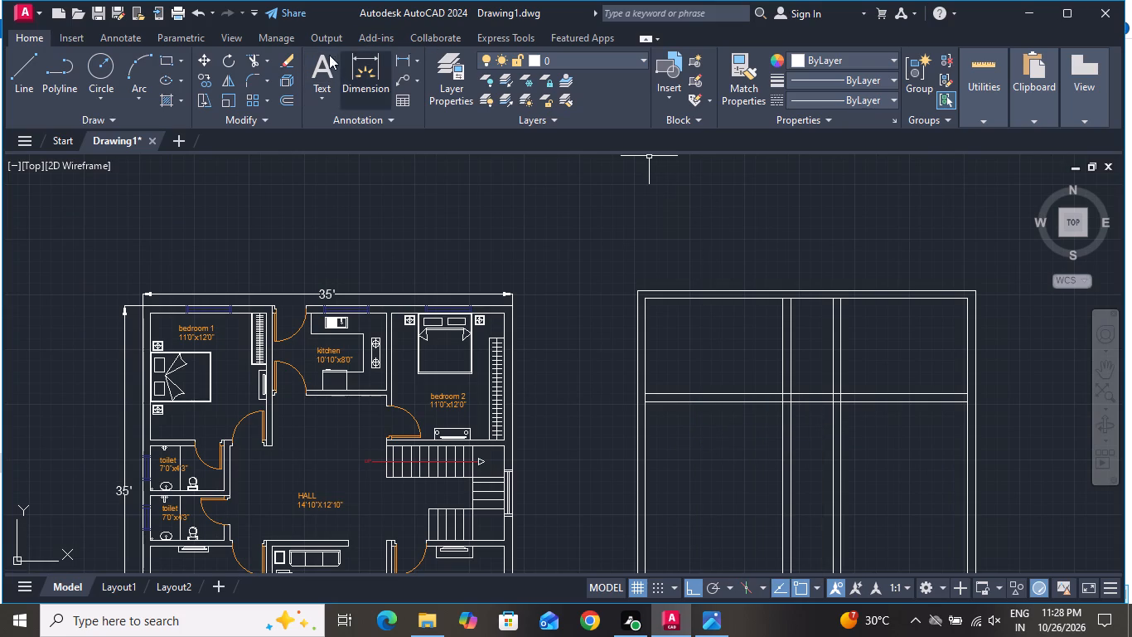
# Trim both vertical partitions' lines below and within the horizontal partition so they end at its upper line.
pyautogui.click(251, 61)
pyautogui.click(921, 467)
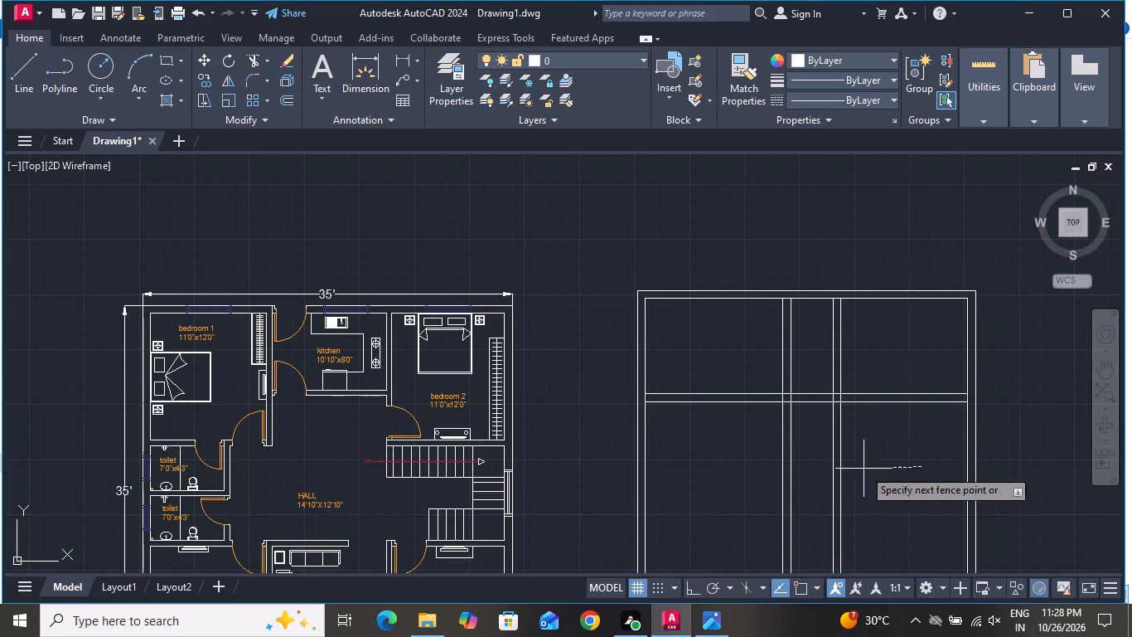
pyautogui.click(727, 473)
pyautogui.scroll(2, 868, 387)
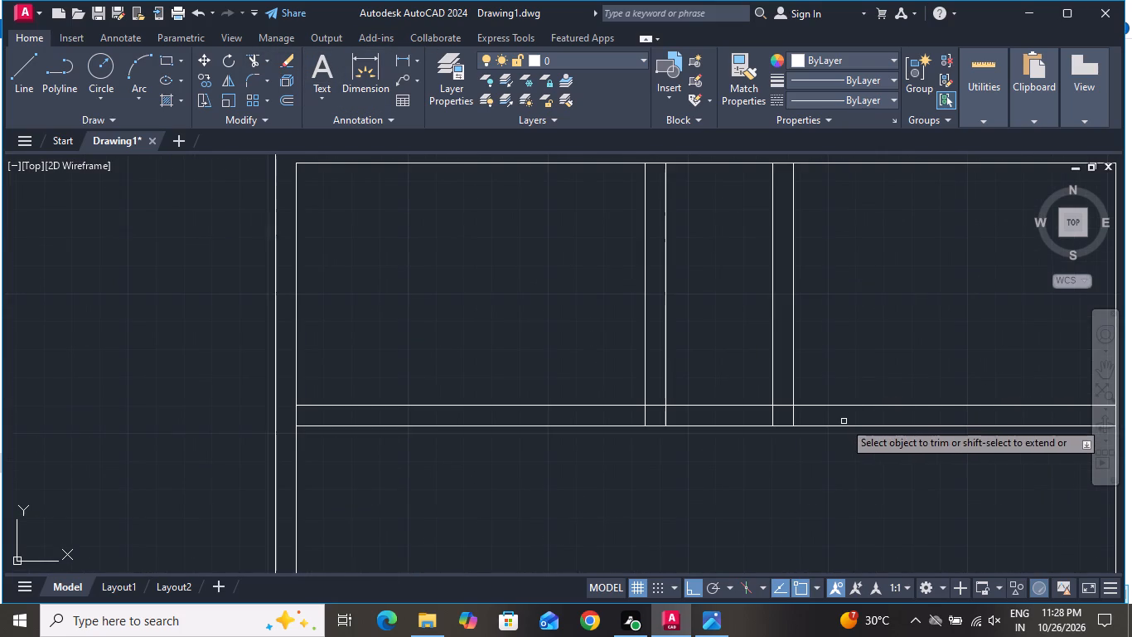
pyautogui.click(844, 421)
pyautogui.click(603, 413)
pyautogui.rightClick(621, 494)
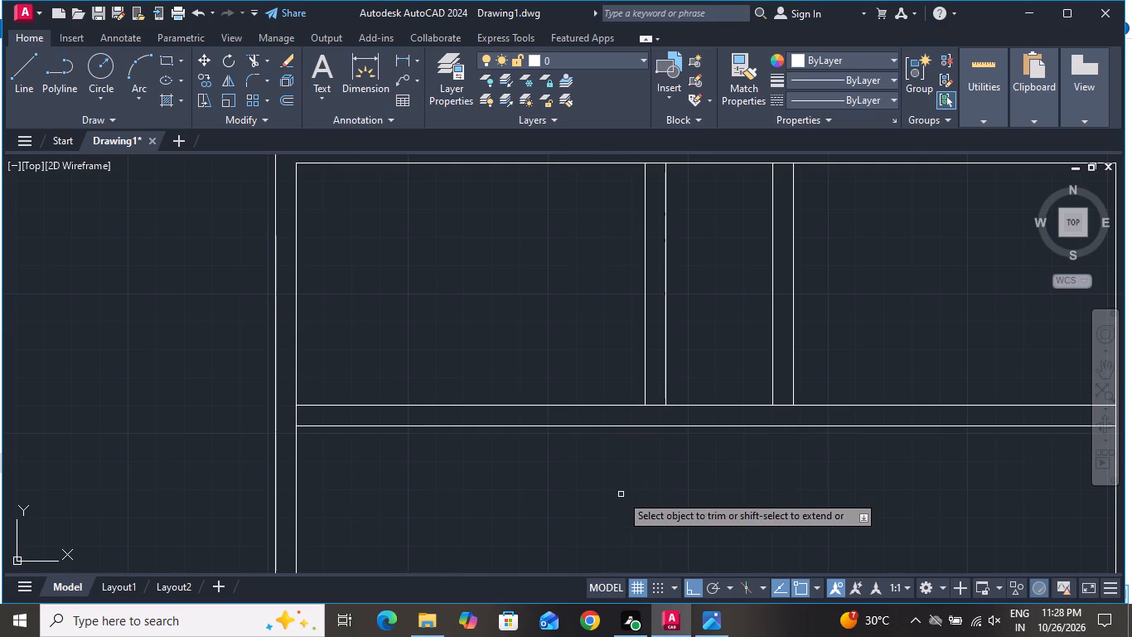
pyautogui.click(683, 294)
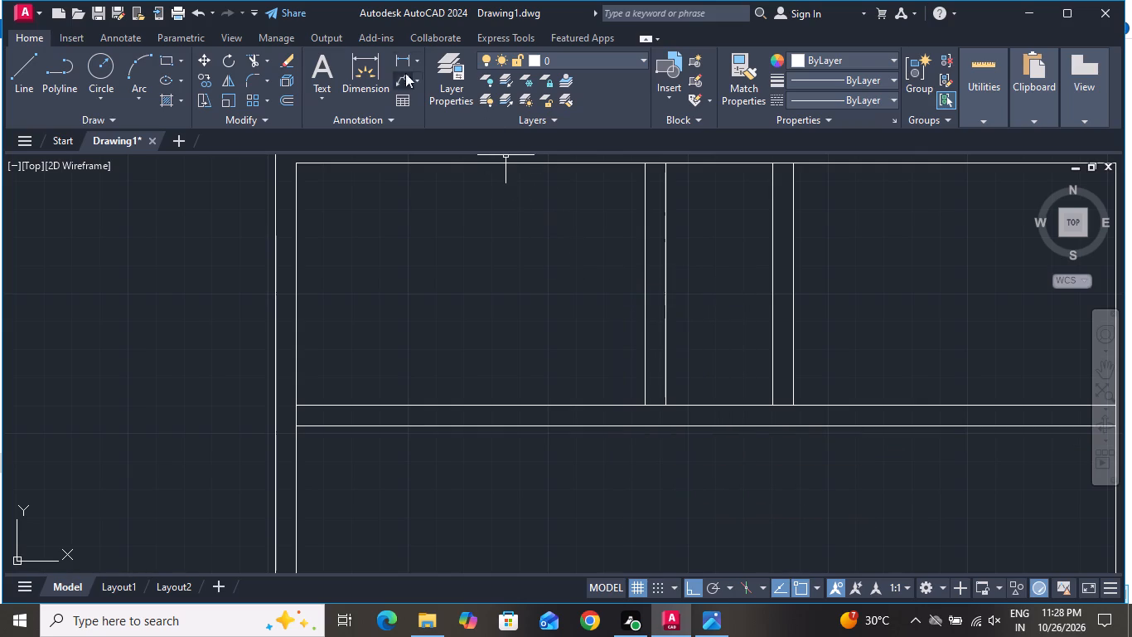
# Check the upper-left room's depth with a temporary linear dimension between its inner wall corners, and delete that dimension.
pyautogui.click(409, 60)
pyautogui.scroll(-3, 472, 266)
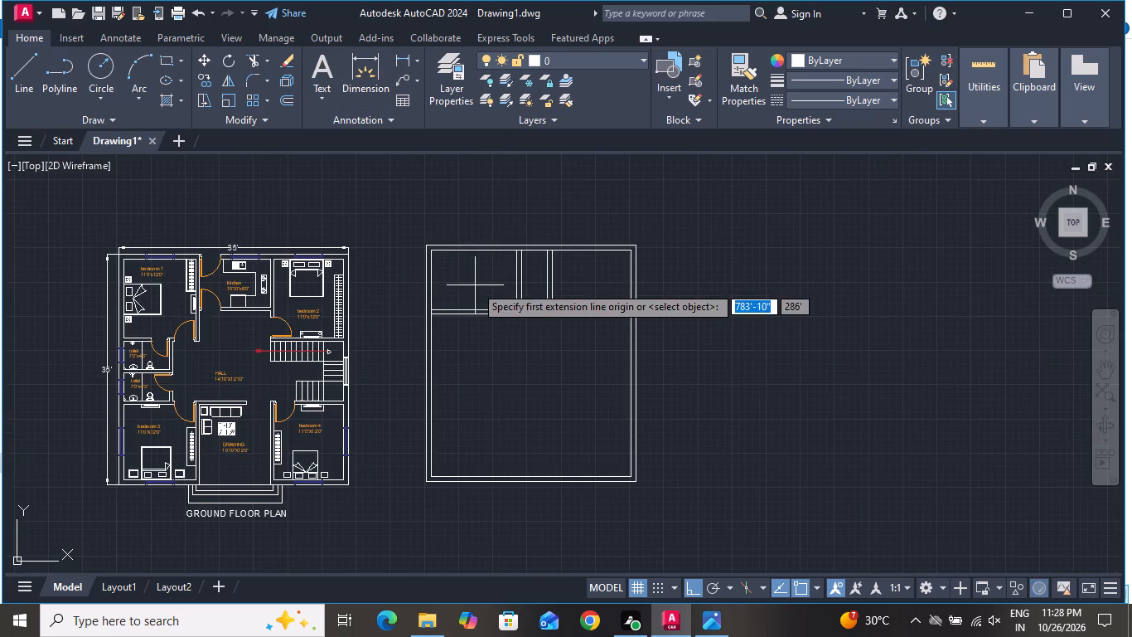
pyautogui.scroll(3, 438, 257)
pyautogui.click(404, 231)
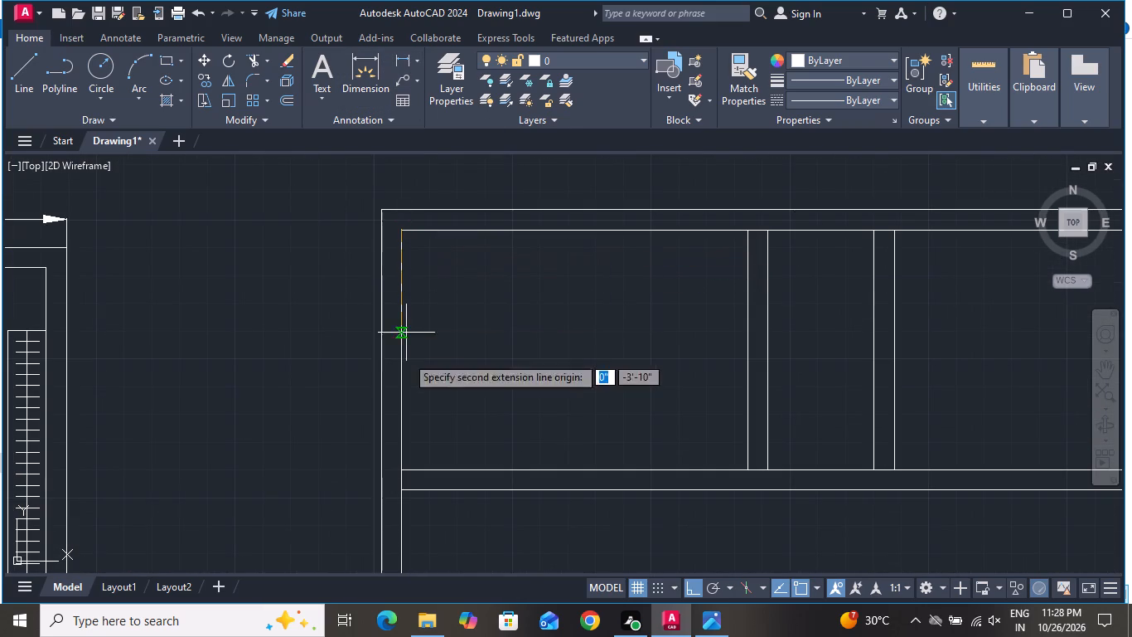
pyautogui.click(404, 469)
pyautogui.click(424, 452)
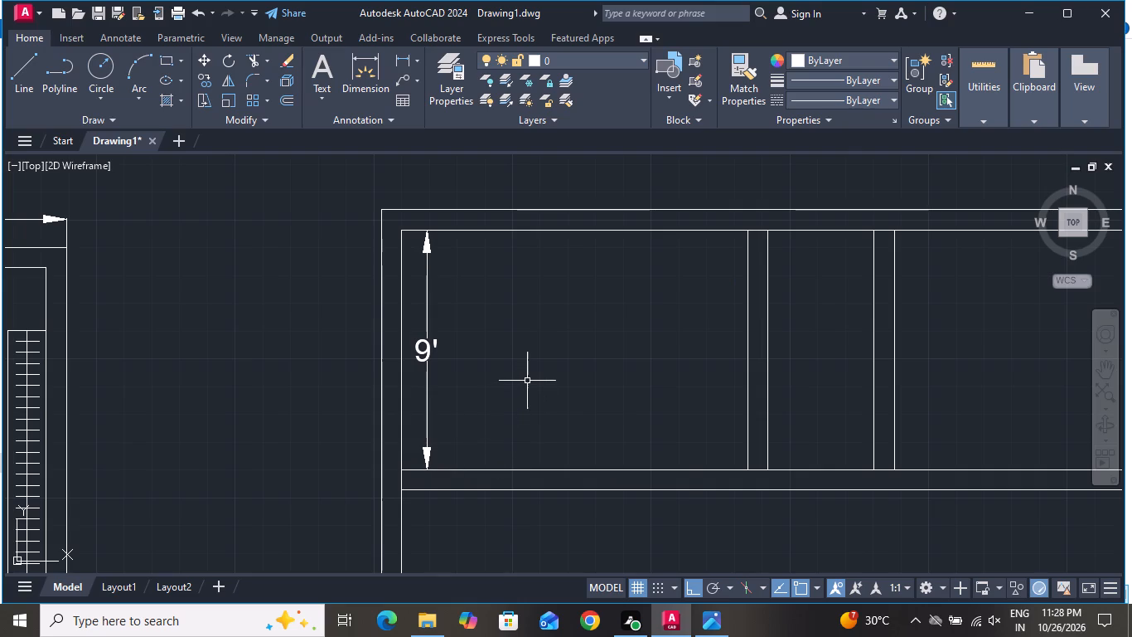
pyautogui.click(449, 293)
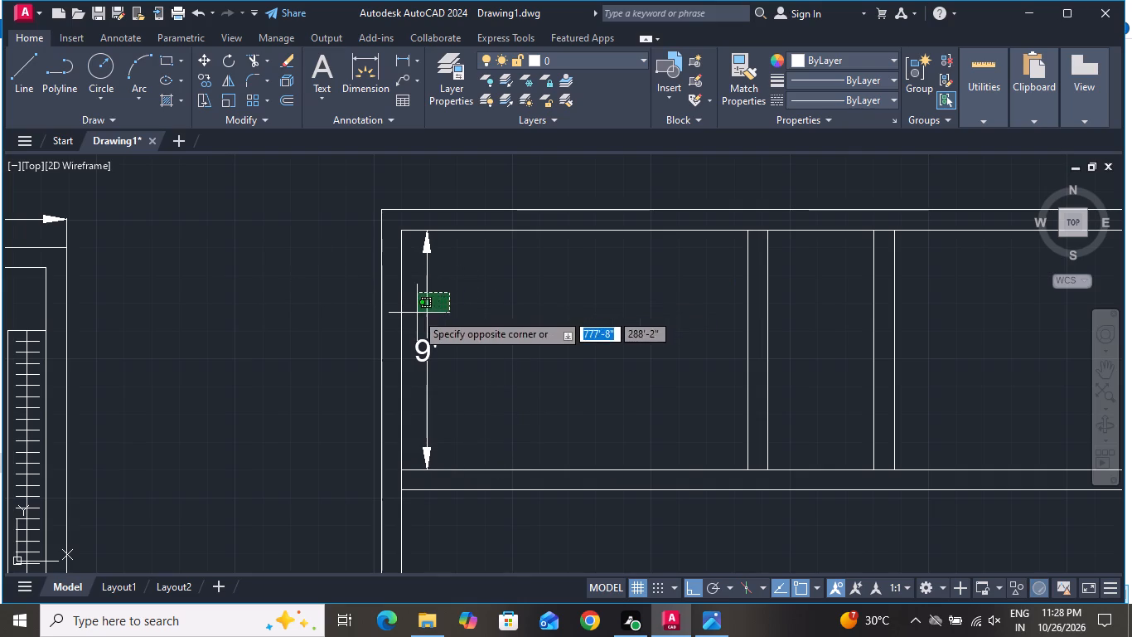
pyautogui.click(416, 313)
pyautogui.press('Delete')
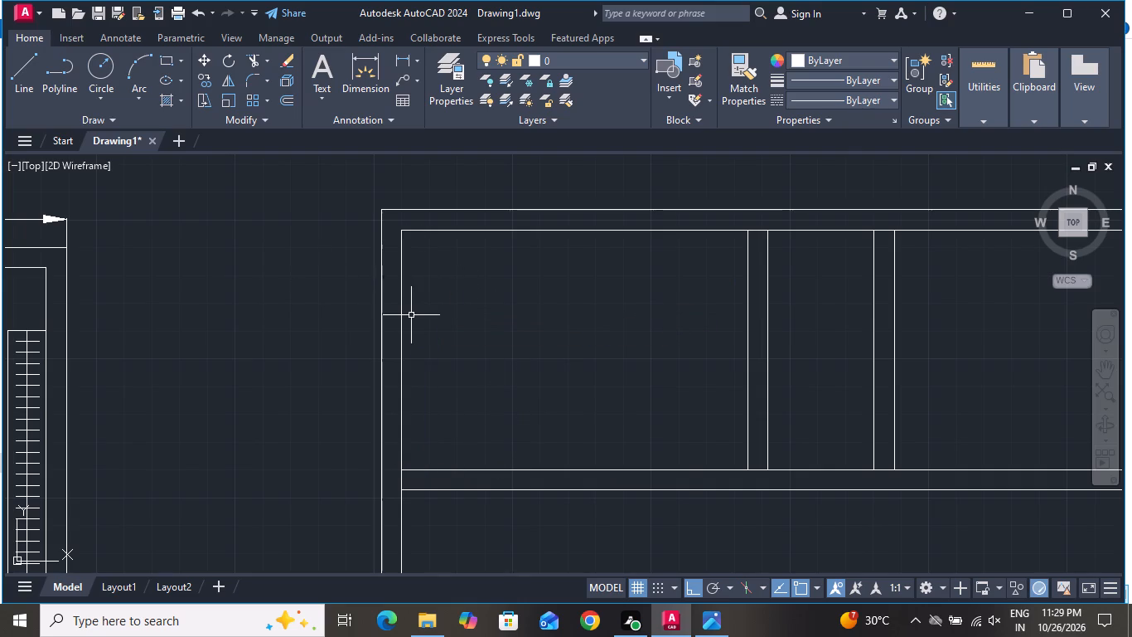
# Offset the lower line of the horizontal partition 4'1" downward using the Through option.
pyautogui.scroll(-3, 466, 319)
pyautogui.write('O T')
pyautogui.press('space')
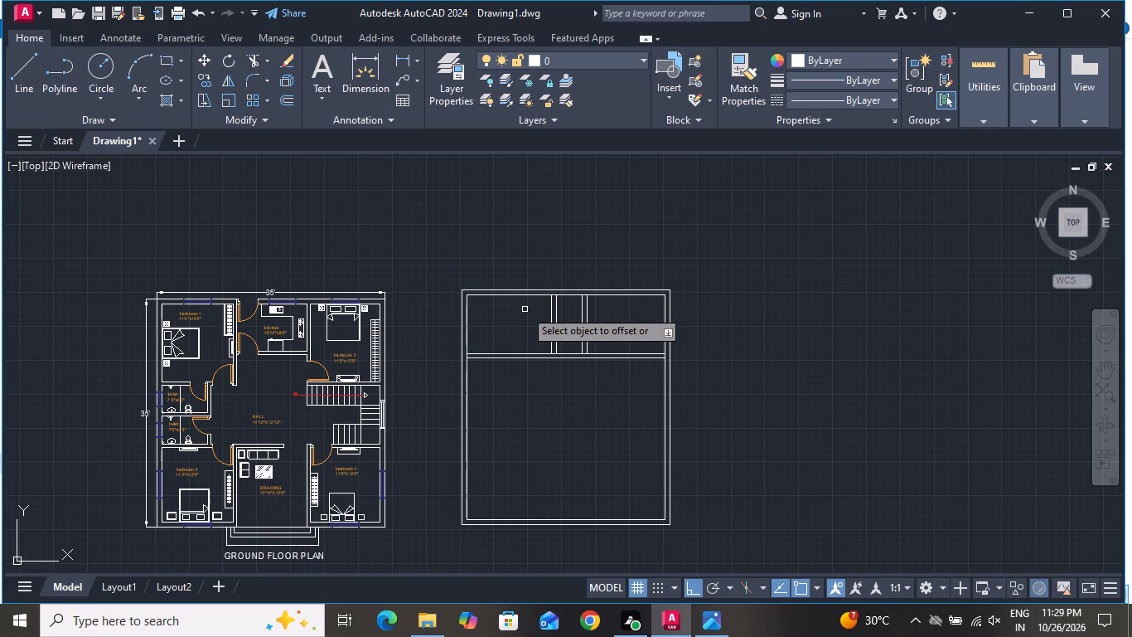
pyautogui.scroll(1, 491, 411)
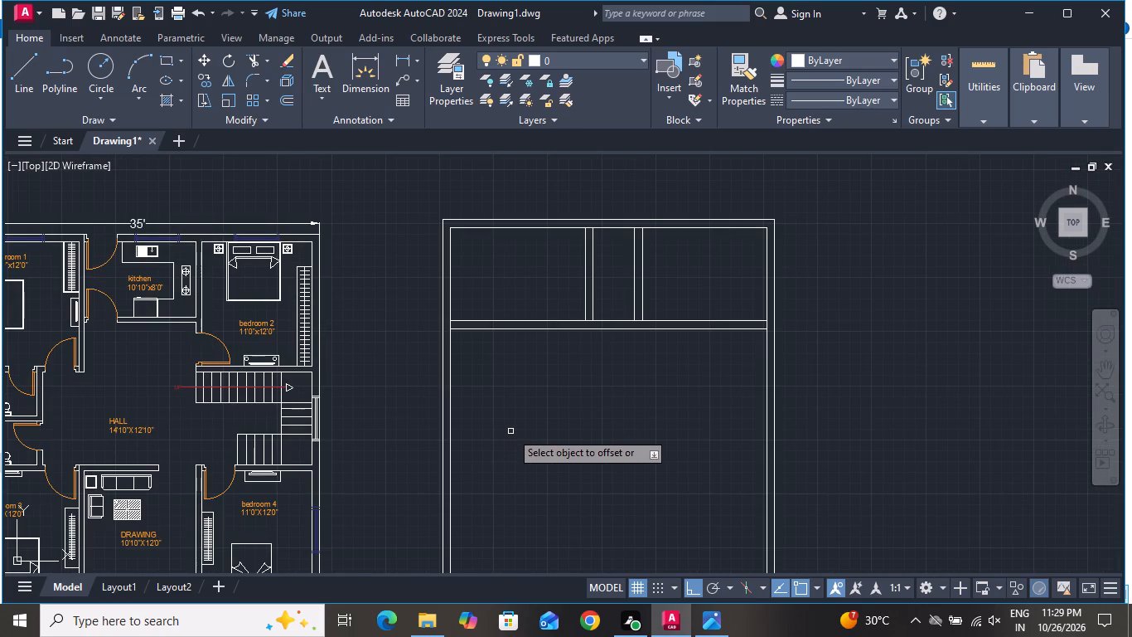
pyautogui.click(501, 330)
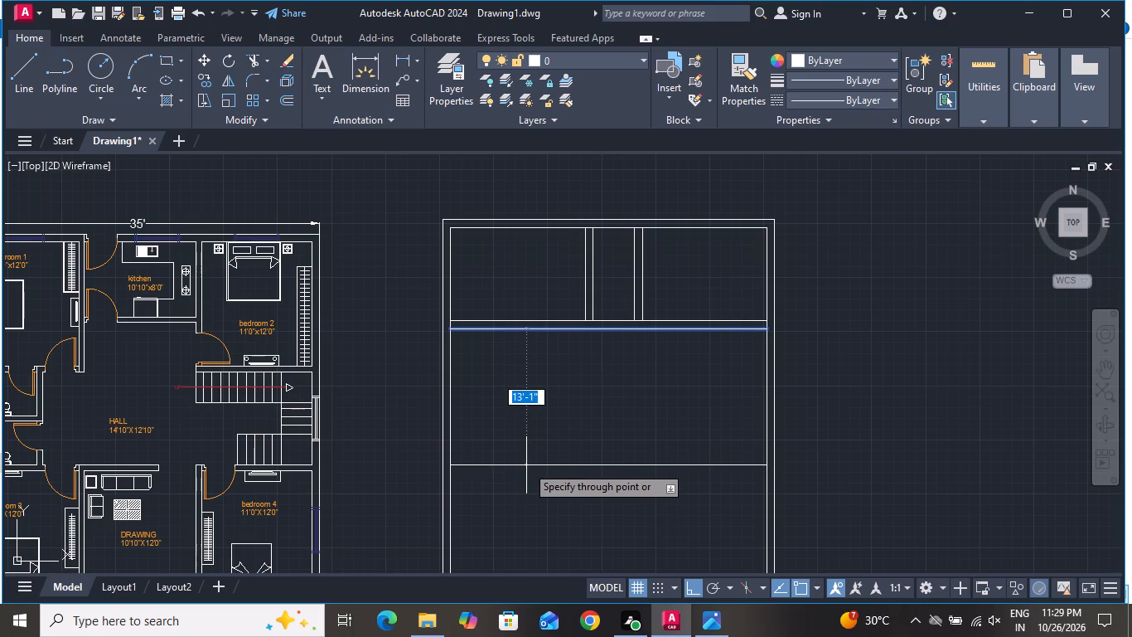
pyautogui.write("4'1")
pyautogui.hotkey('shift', '"')
pyautogui.press('Return')
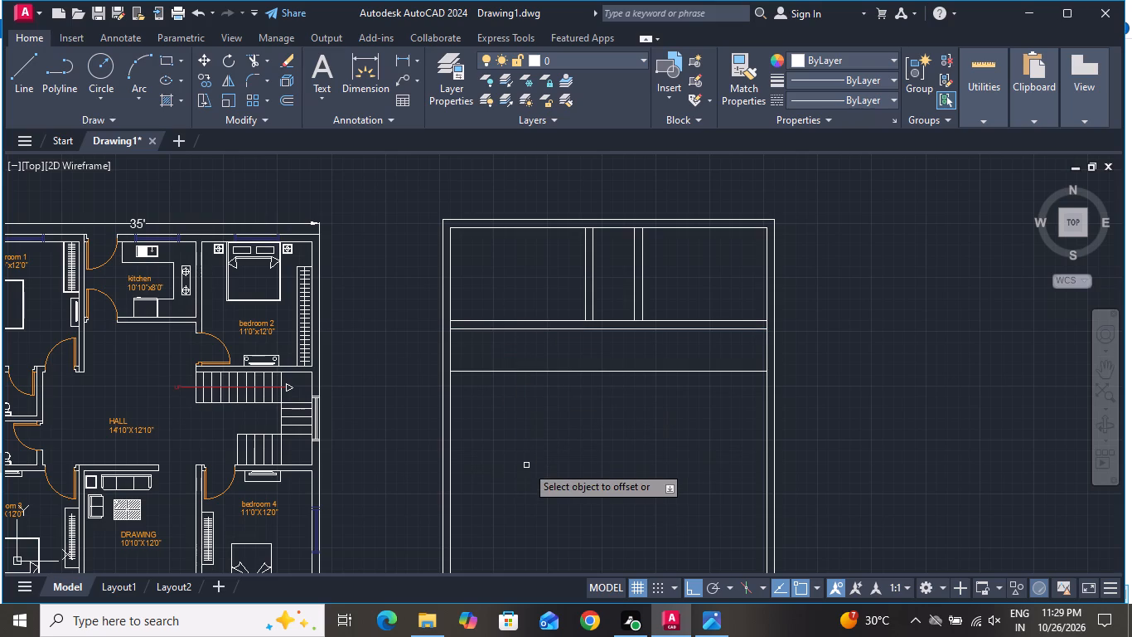
# Offset the left inner wall line 3'6" inward, and offset that copy another 9" to form a vertical partition.
pyautogui.scroll(2, 460, 352)
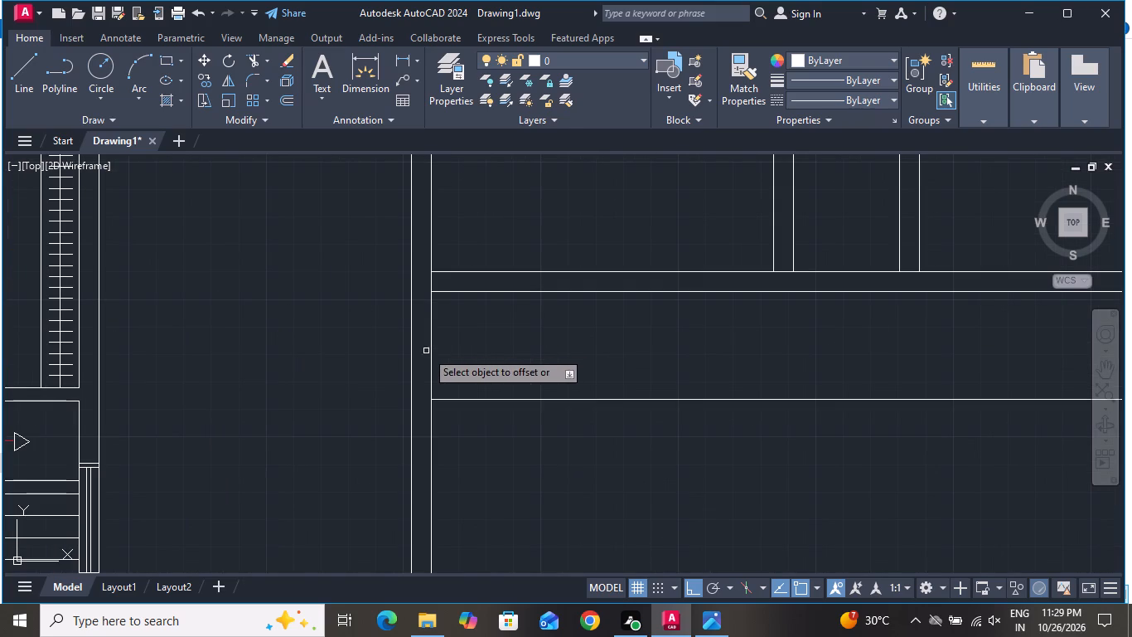
pyautogui.click(431, 351)
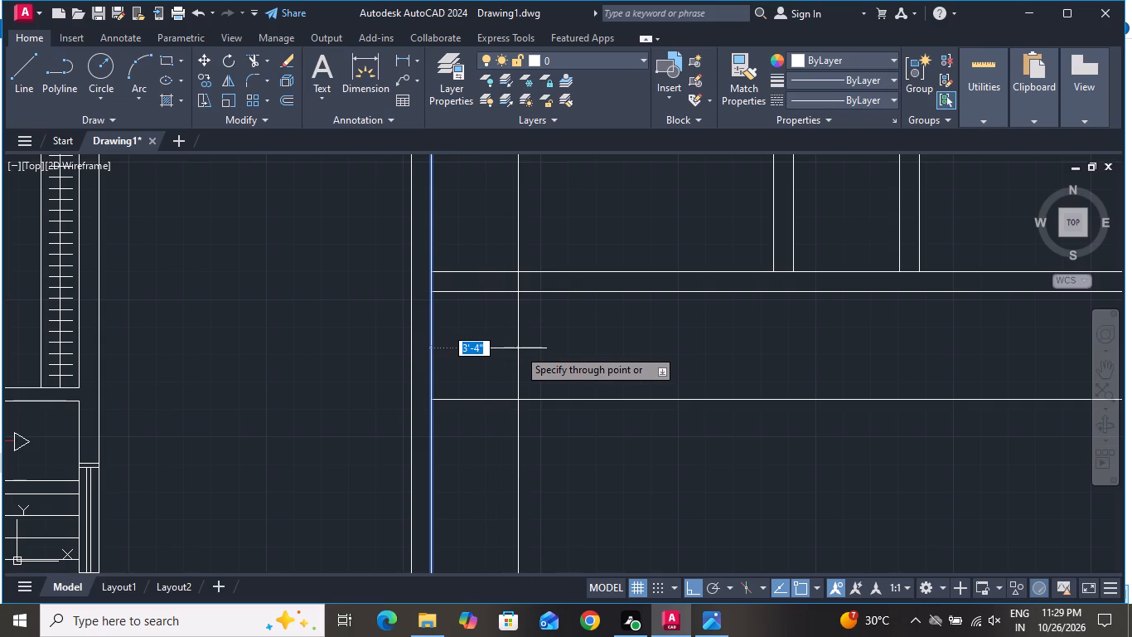
pyautogui.write("3'6")
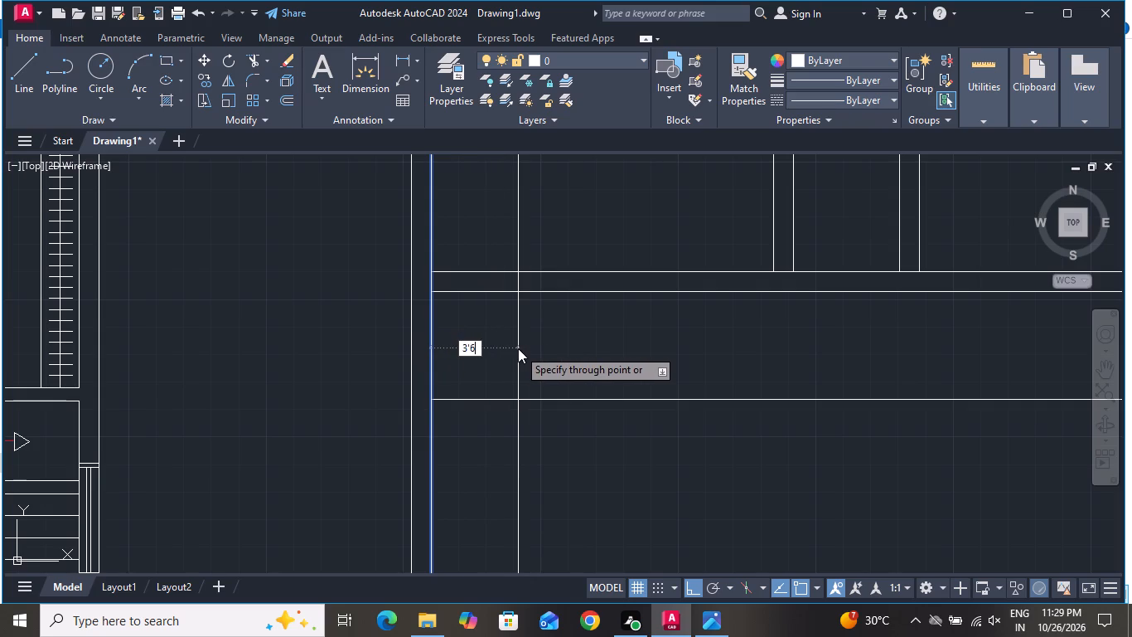
pyautogui.hotkey('shift', '"')
pyautogui.press('Return')
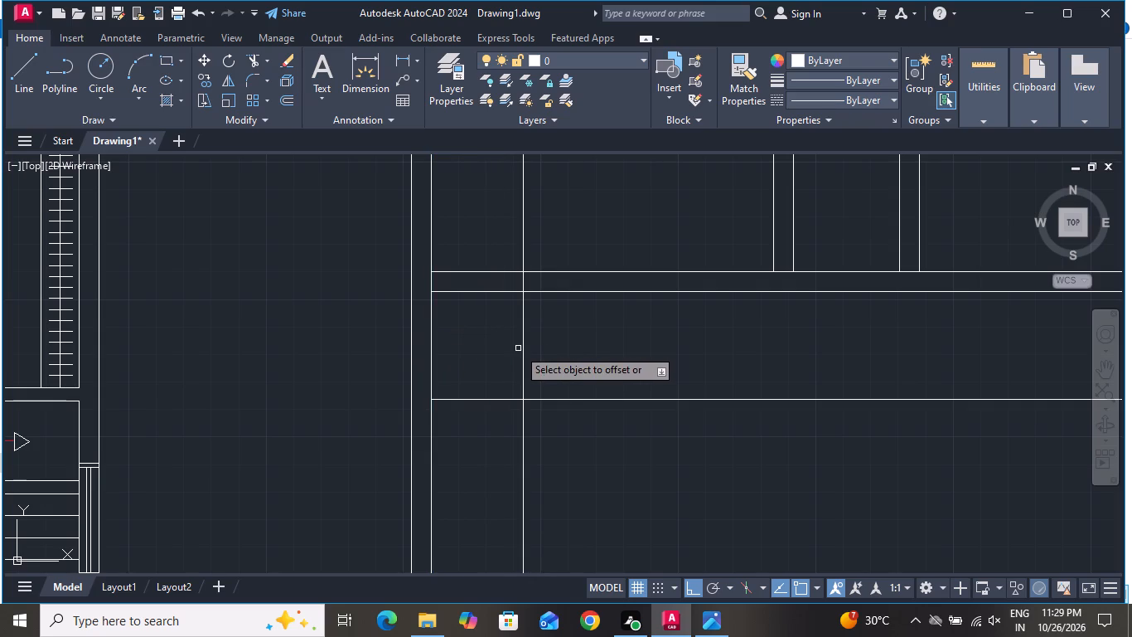
pyautogui.click(522, 335)
pyautogui.press('9')
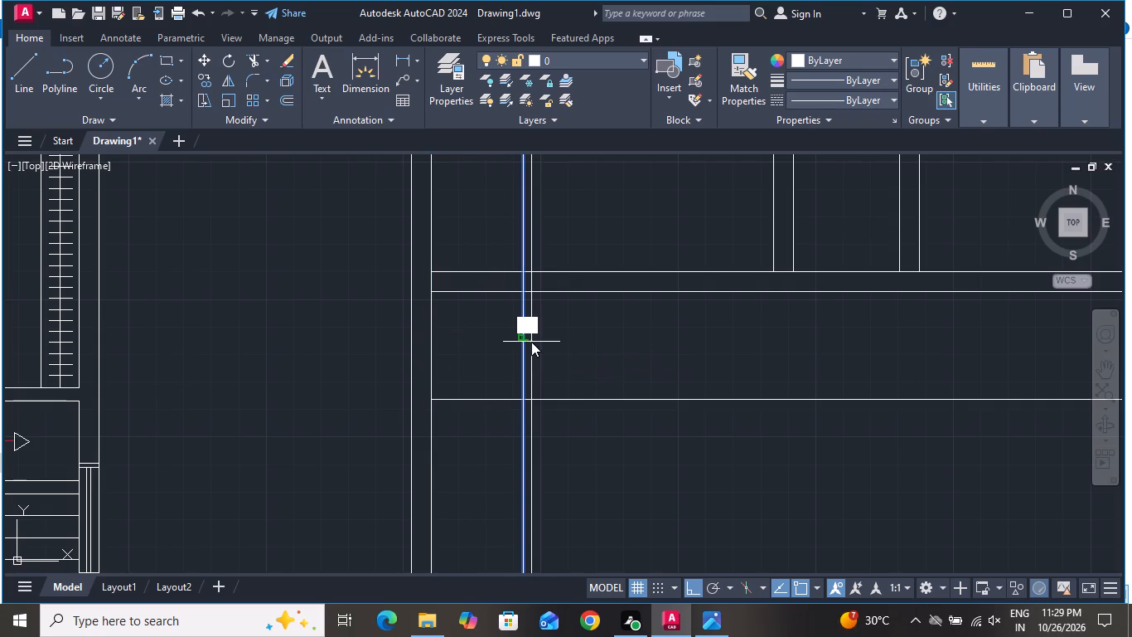
pyautogui.hotkey('shift', '"')
pyautogui.press('Return')
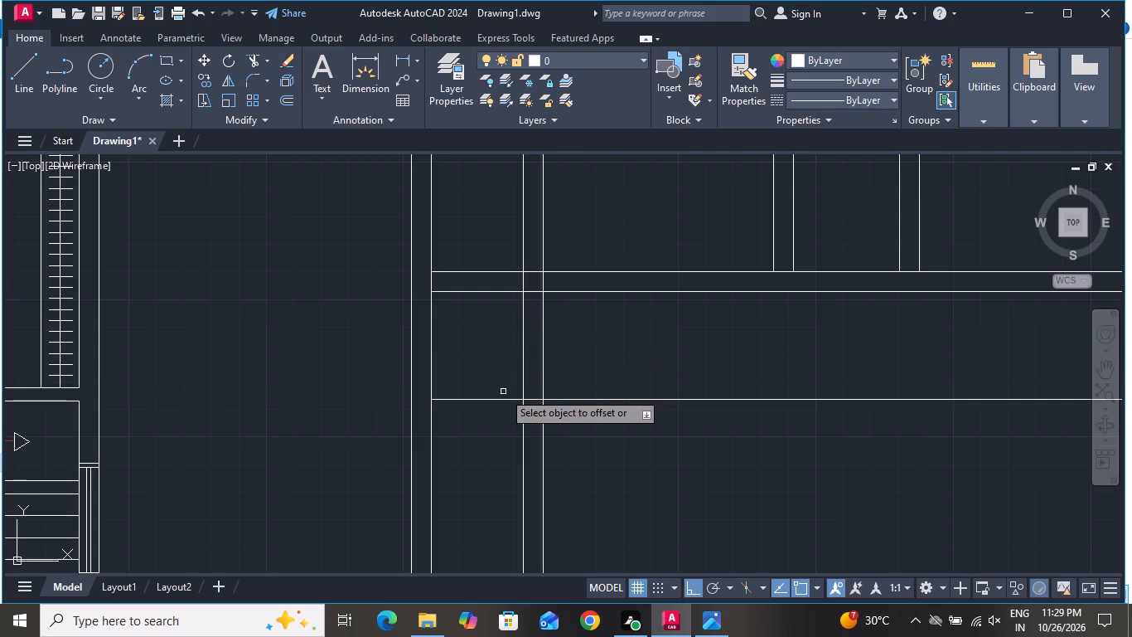
# Offset the new lower horizontal line 9" downward to form a second horizontal partition.
pyautogui.click(497, 395)
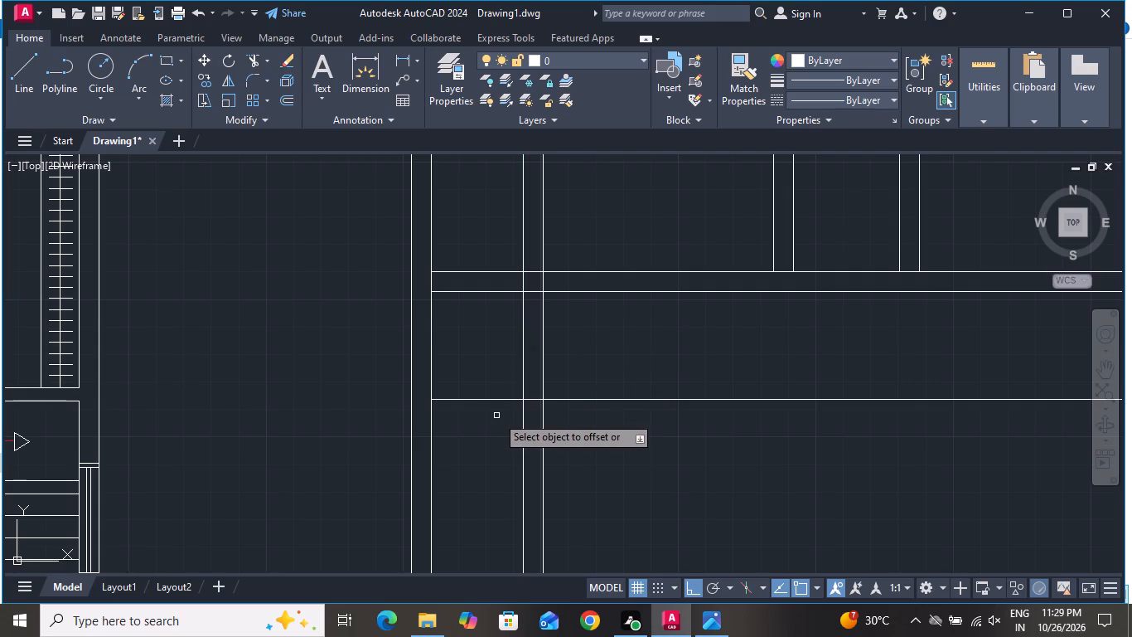
pyautogui.click(496, 400)
pyautogui.press('9')
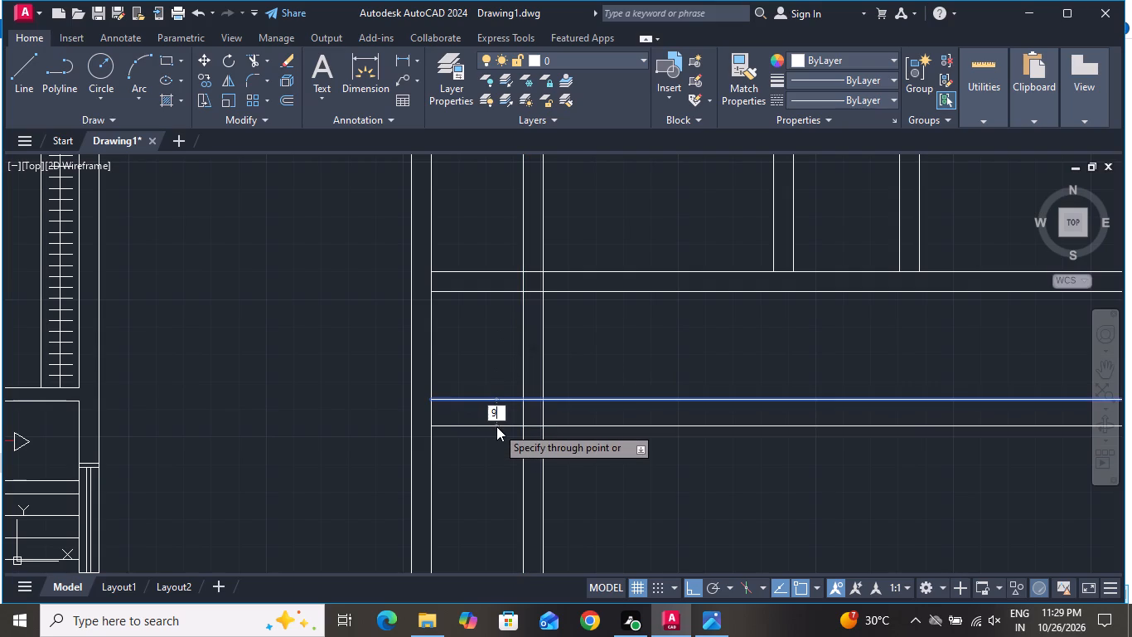
pyautogui.hotkey('shift', '"')
pyautogui.press('Return')
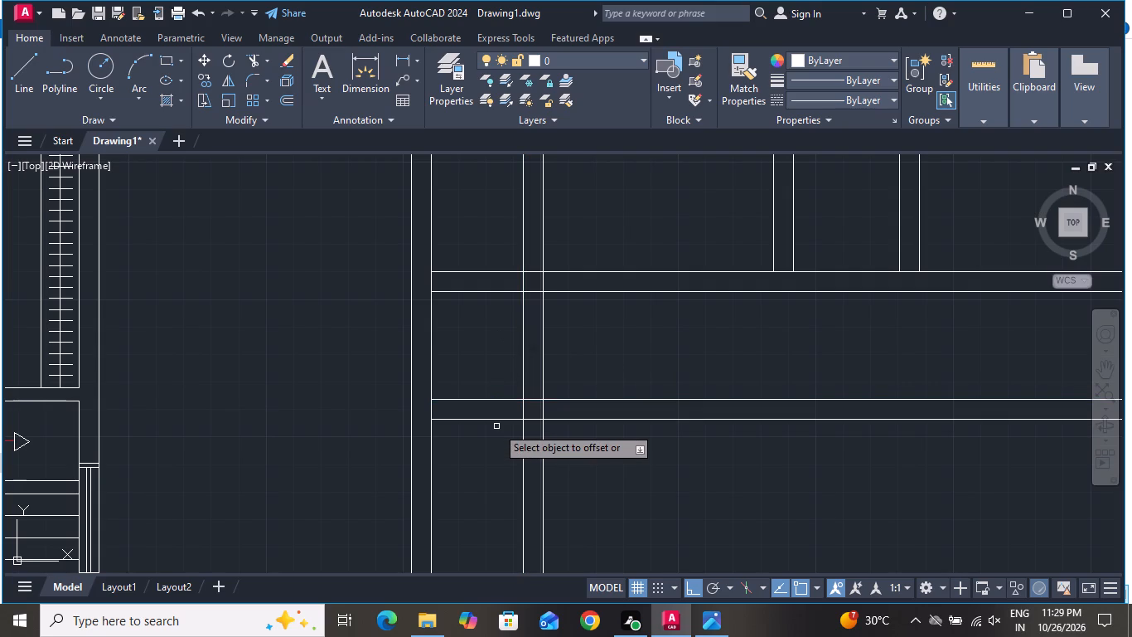
# Offset the new vertical partition's right line 5'3" to the right, and offset that copy another 9" to form another partition.
pyautogui.click(543, 351)
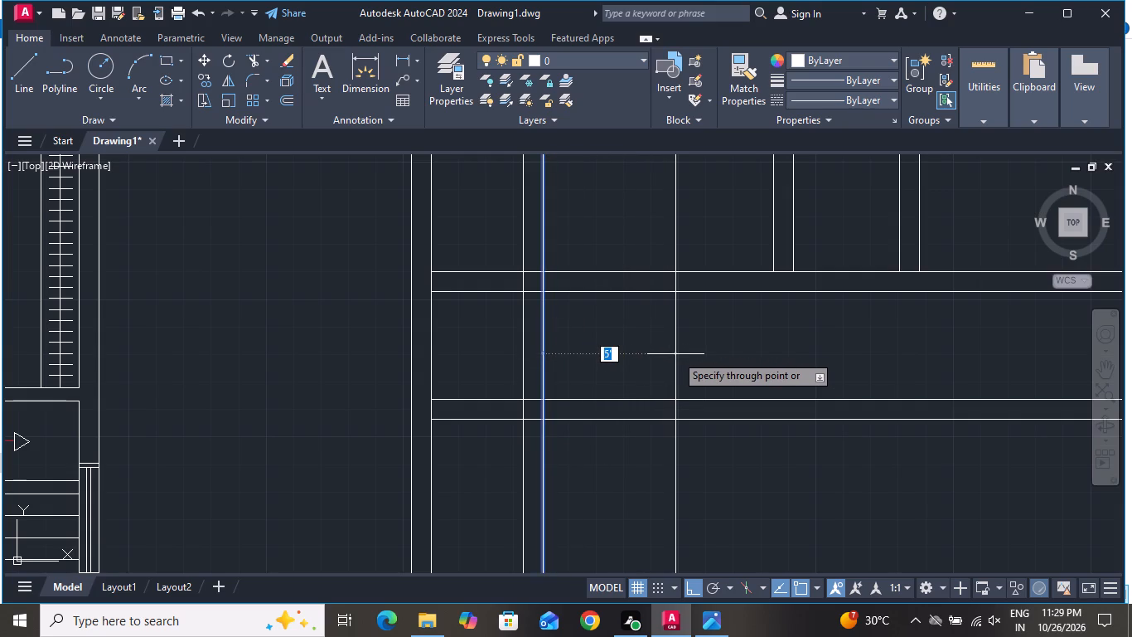
pyautogui.press('5')
pyautogui.press("'")
pyautogui.press('3')
pyautogui.hotkey('shift', '"')
pyautogui.press('Return')
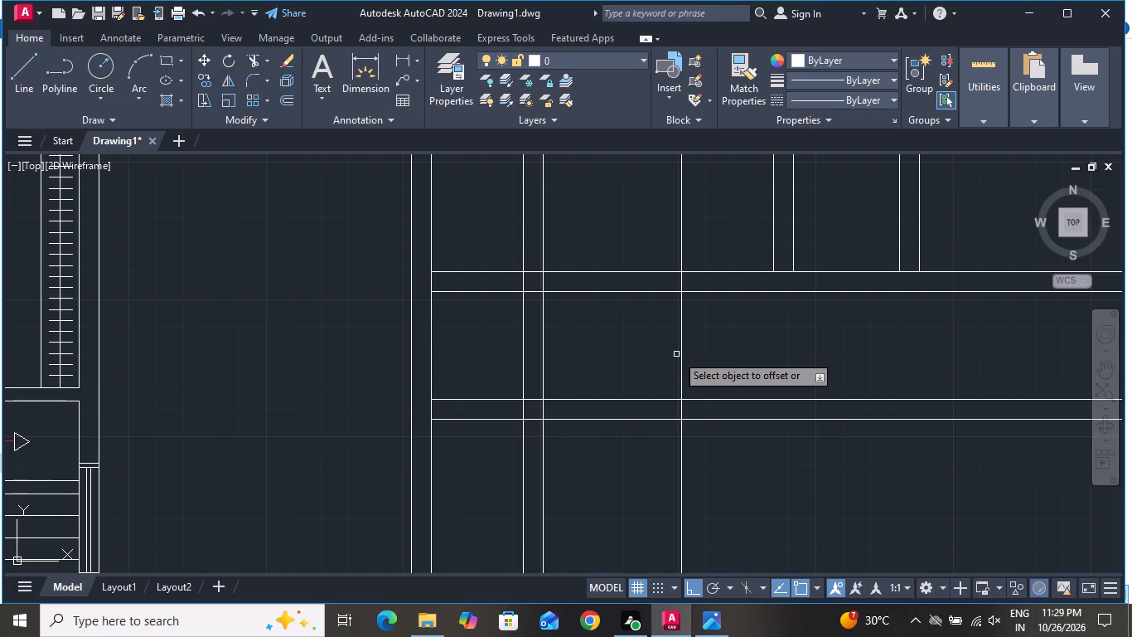
pyautogui.click(681, 349)
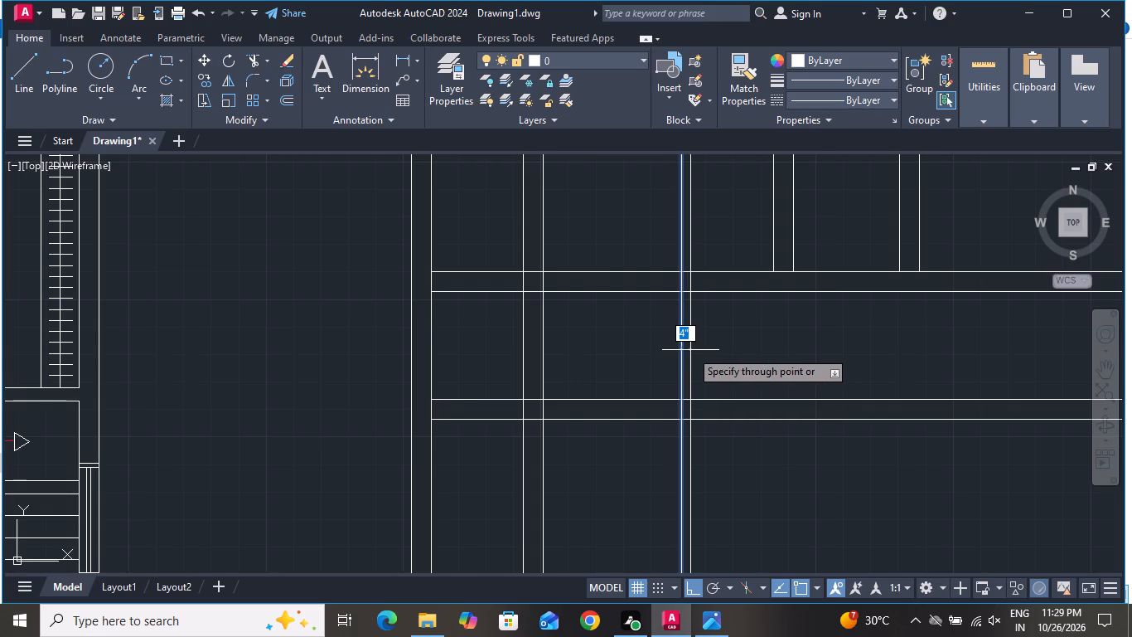
pyautogui.write('9"')
pyautogui.press('Return')
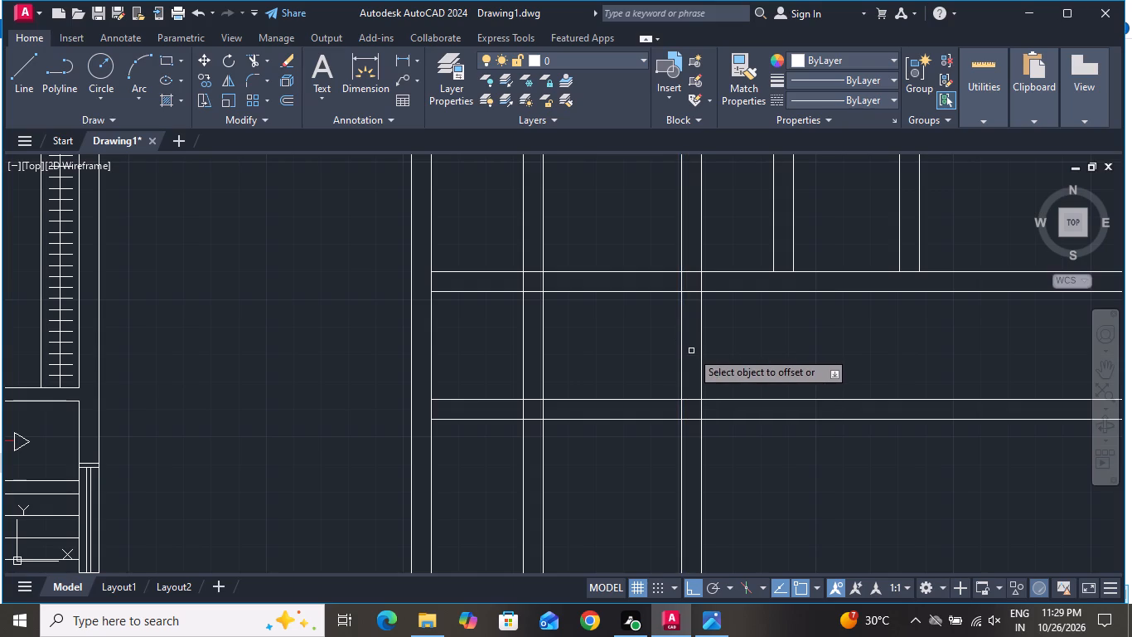
pyautogui.rightClick(691, 352)
pyautogui.click(703, 374)
pyautogui.scroll(-1, 699, 373)
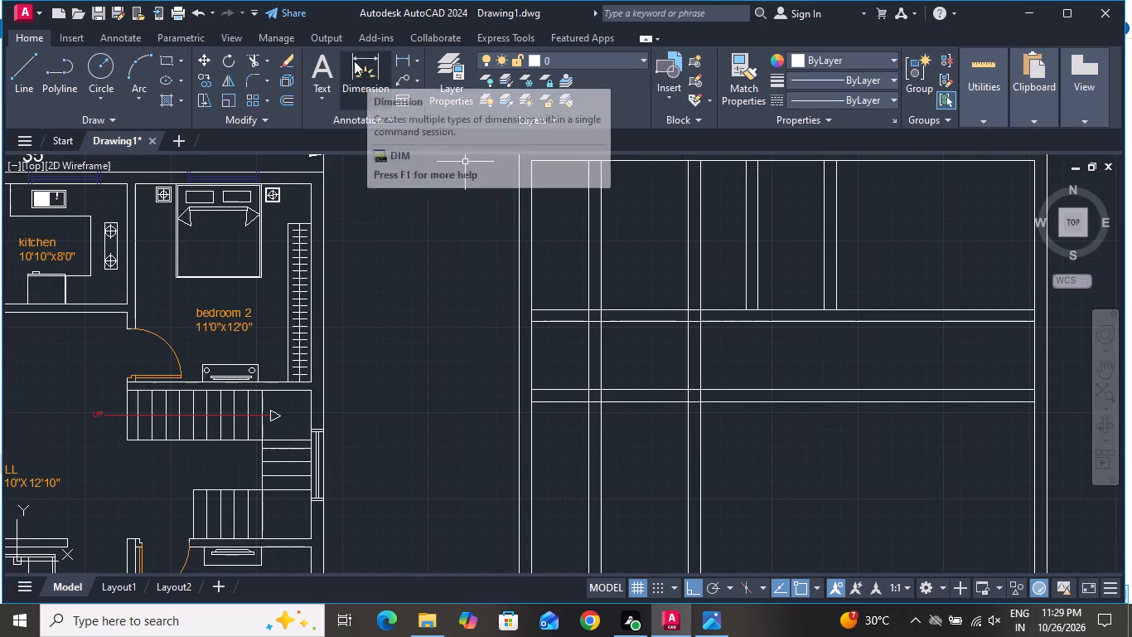
# Trim the 3'6" partition's lines above the upper horizontal partition, and both new vertical partitions' lines below the lower one.
pyautogui.click(251, 52)
pyautogui.scroll(-1, 481, 395)
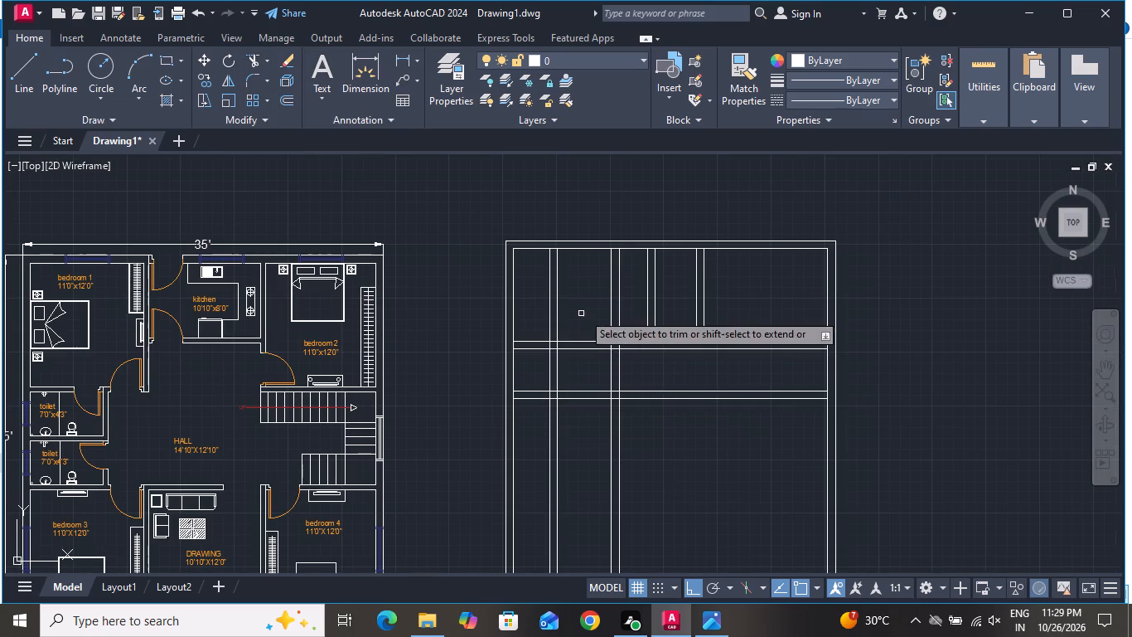
pyautogui.click(572, 293)
pyautogui.click(526, 314)
pyautogui.click(655, 450)
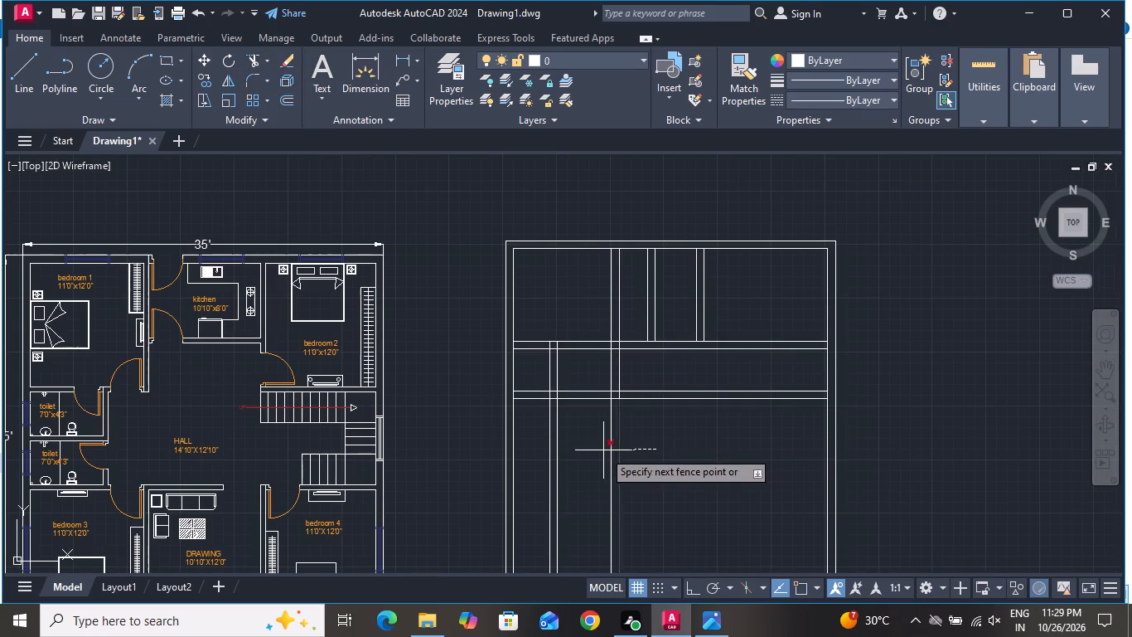
pyautogui.click(532, 442)
# Trim the lower horizontal partition's two lines to the right of the second new vertical partition.
pyautogui.scroll(1, 614, 344)
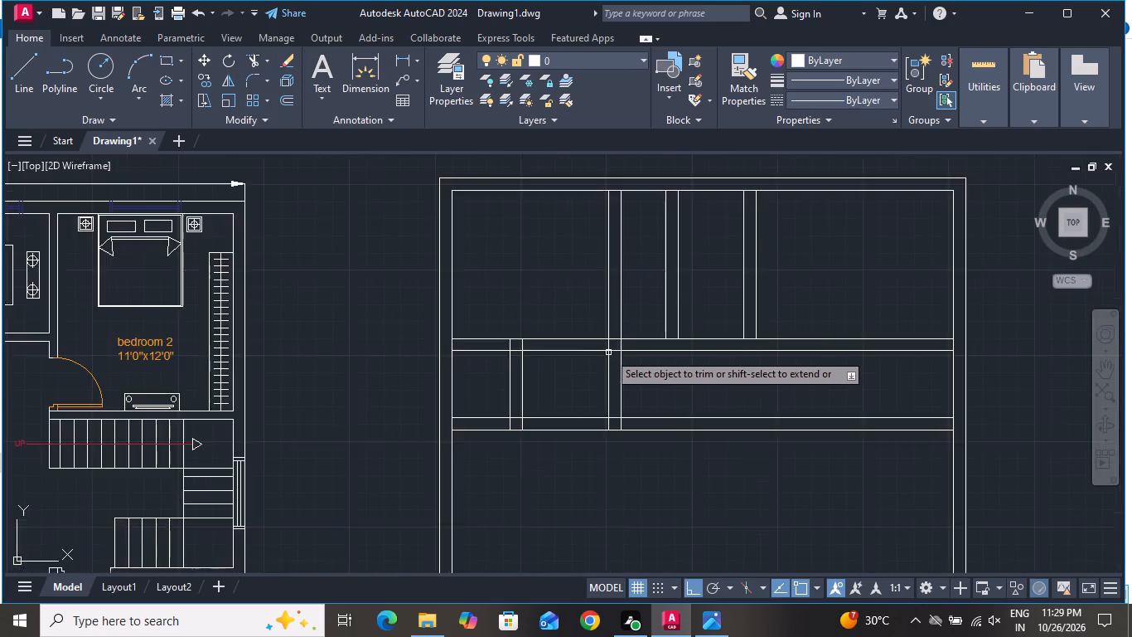
pyautogui.scroll(1, 604, 359)
pyautogui.click(733, 404)
pyautogui.click(708, 485)
# Trim the crossing lines where the new vertical partitions and left inner wall meet the upper horizontal partition, leaving open wall junctions.
pyautogui.scroll(-1, 703, 478)
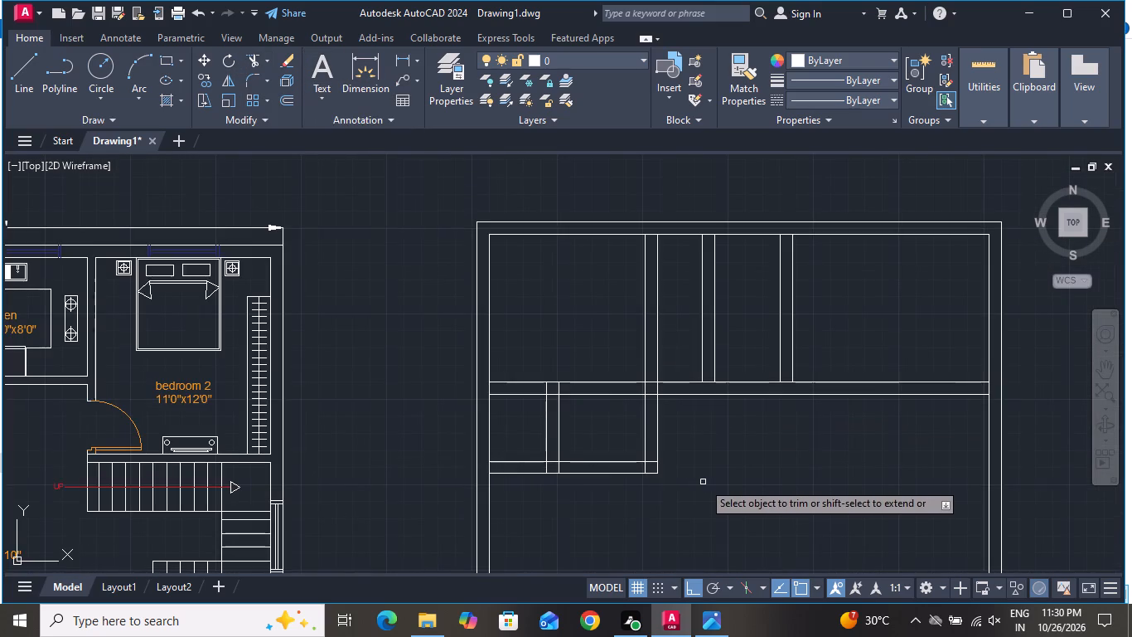
pyautogui.scroll(1, 633, 435)
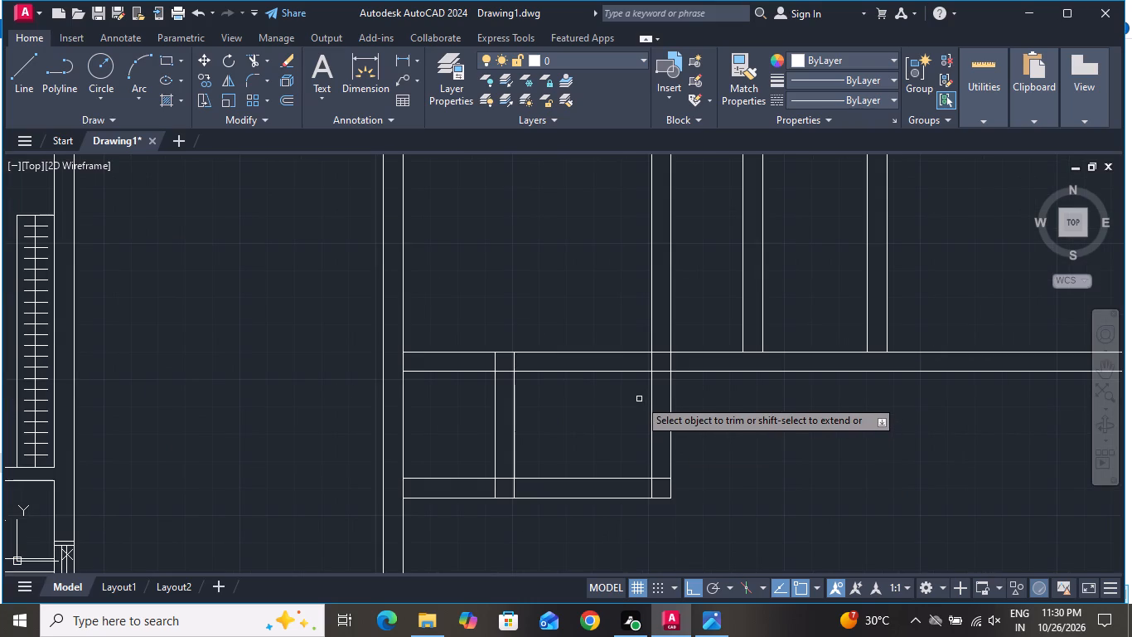
pyautogui.scroll(2, 505, 354)
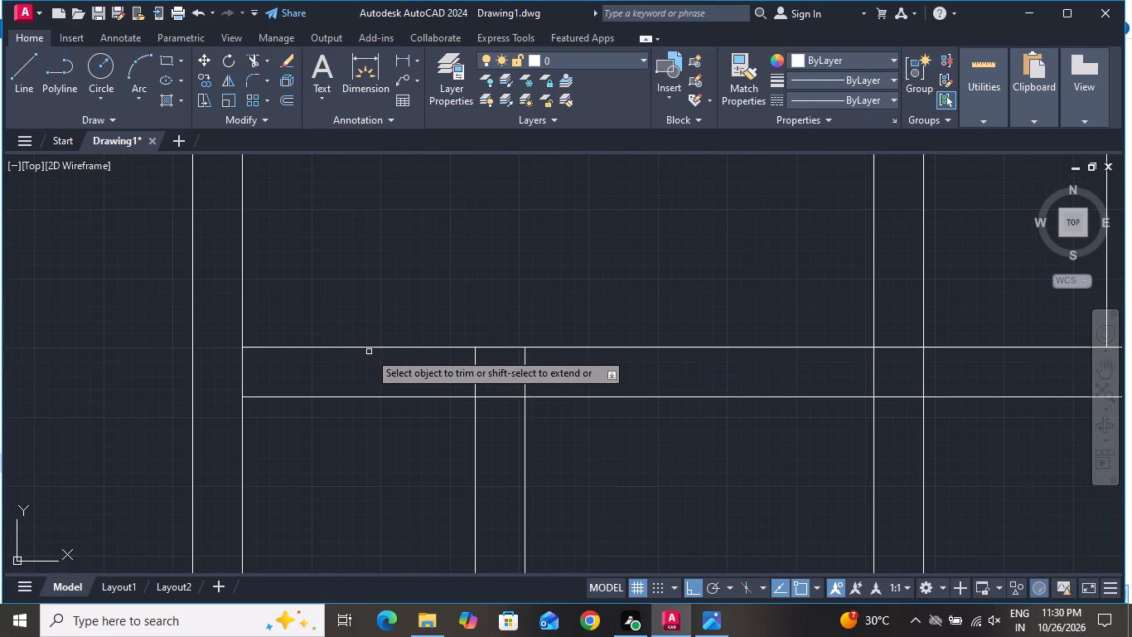
pyautogui.click(413, 374)
pyautogui.click(974, 375)
pyautogui.click(908, 380)
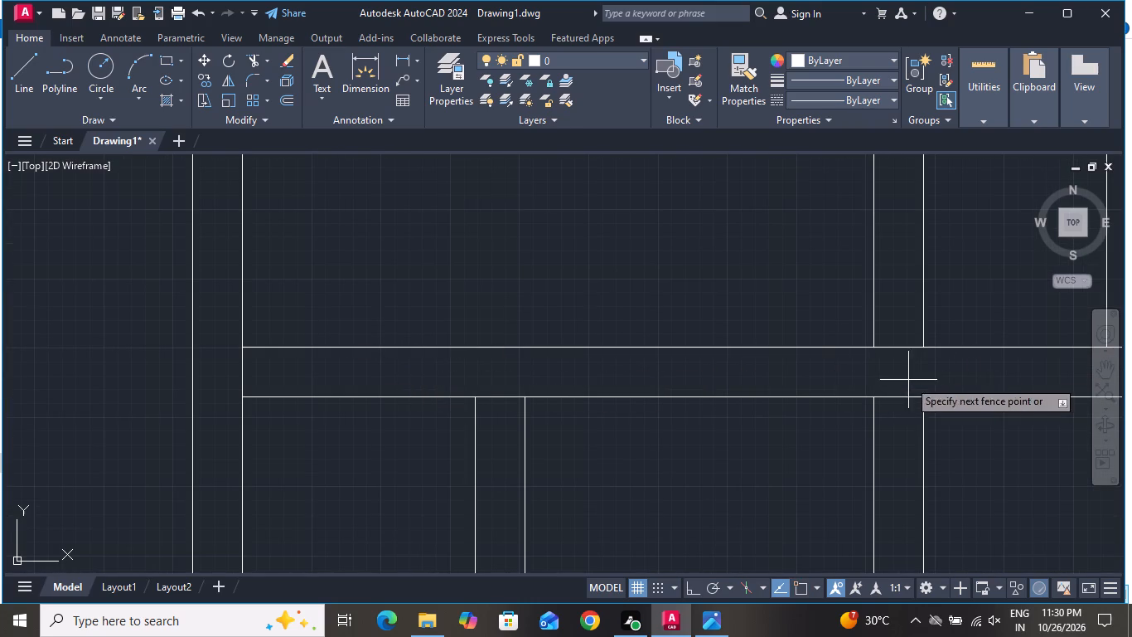
pyautogui.moveTo(910, 440); pyautogui.dragTo(915, 411)
pyautogui.click(912, 359)
pyautogui.click(893, 306)
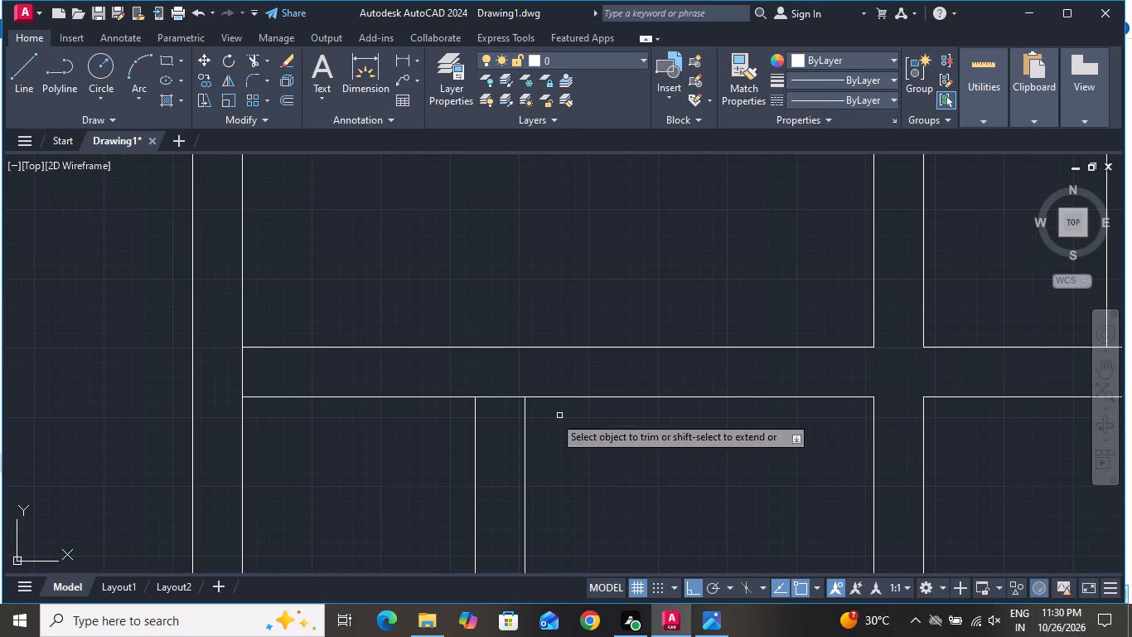
pyautogui.scroll(2, 503, 403)
pyautogui.moveTo(501, 416); pyautogui.dragTo(505, 380)
pyautogui.click(510, 352)
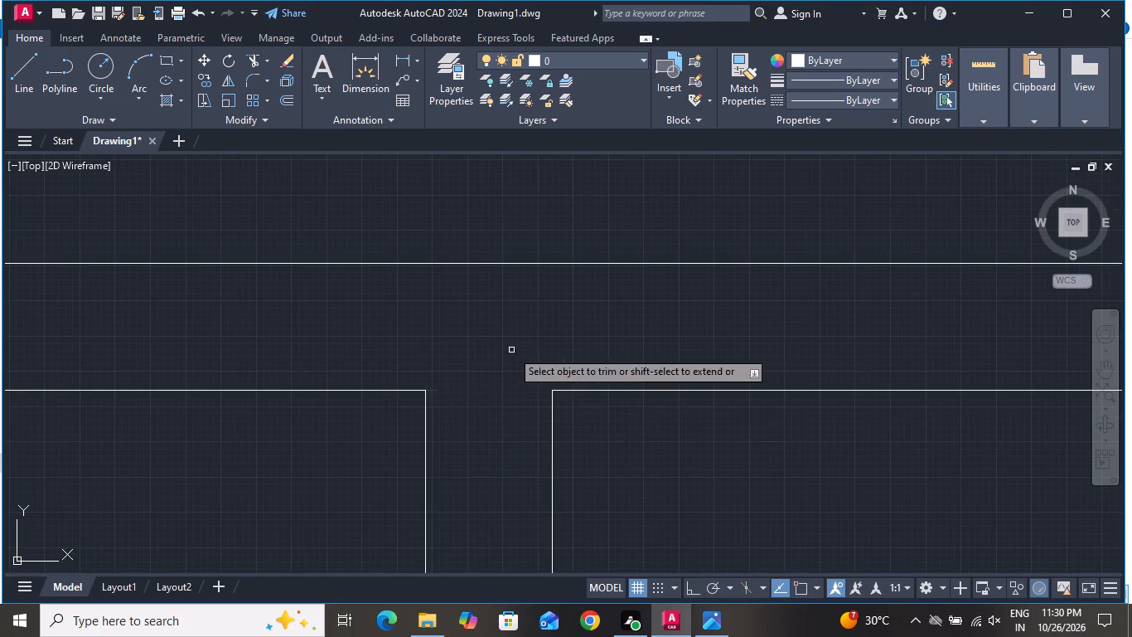
pyautogui.scroll(-3, 670, 357)
pyautogui.click(501, 360)
# Trim the overlapping lines where the lower horizontal partition meets the left inner wall, the short partition and its right-hand corner.
pyautogui.scroll(-2, 689, 393)
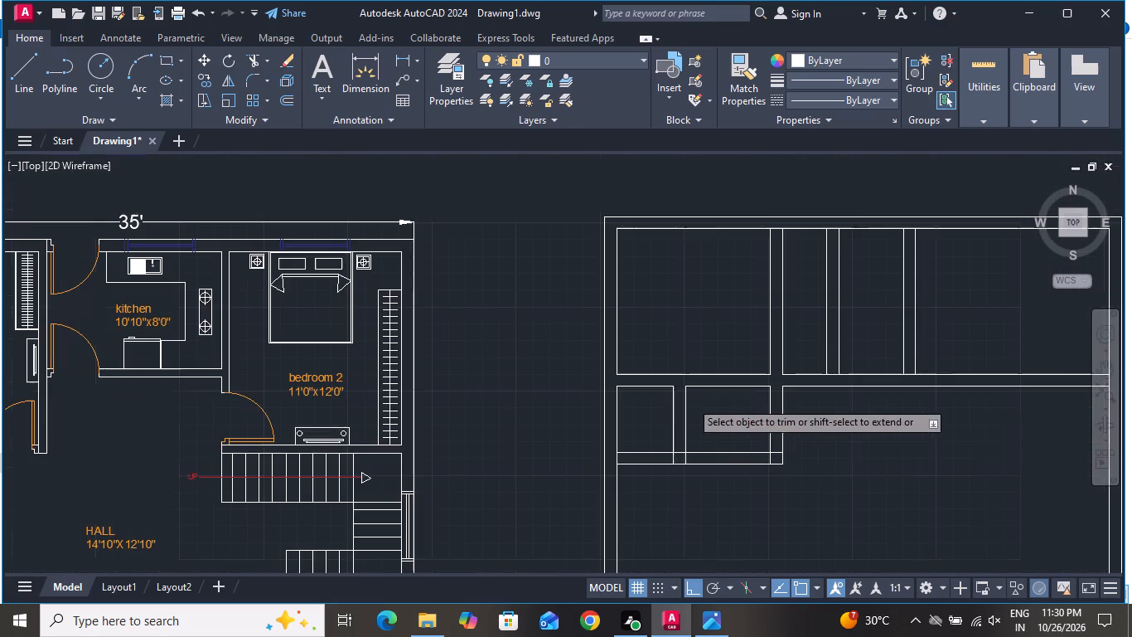
pyautogui.scroll(2, 674, 455)
pyautogui.click(538, 470)
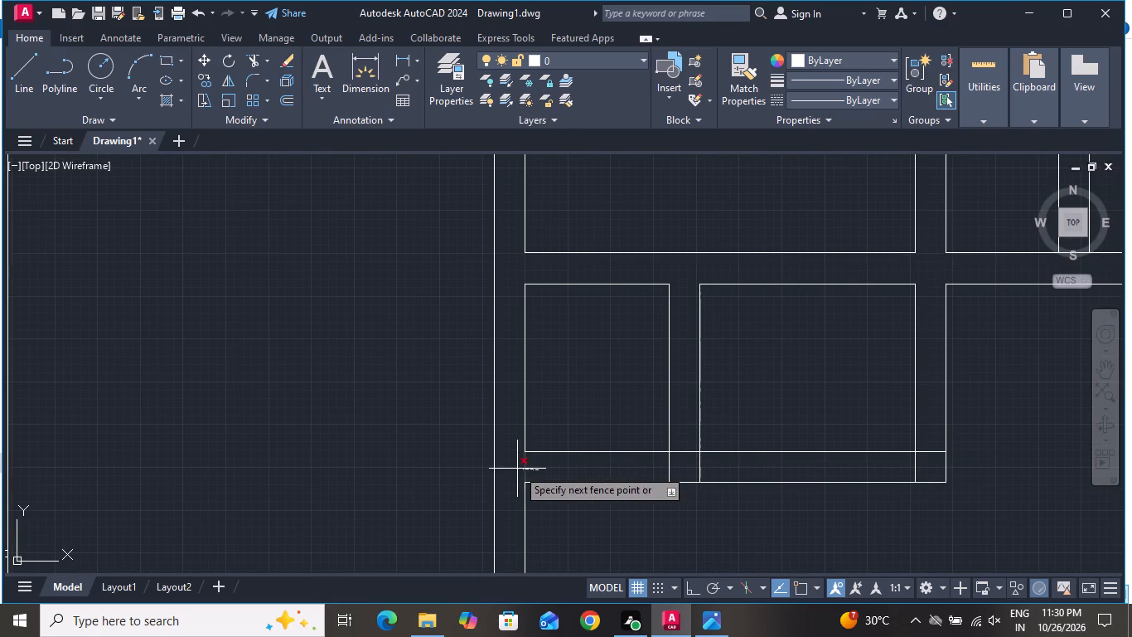
pyautogui.click(517, 469)
pyautogui.click(713, 464)
pyautogui.click(655, 466)
pyautogui.click(679, 467)
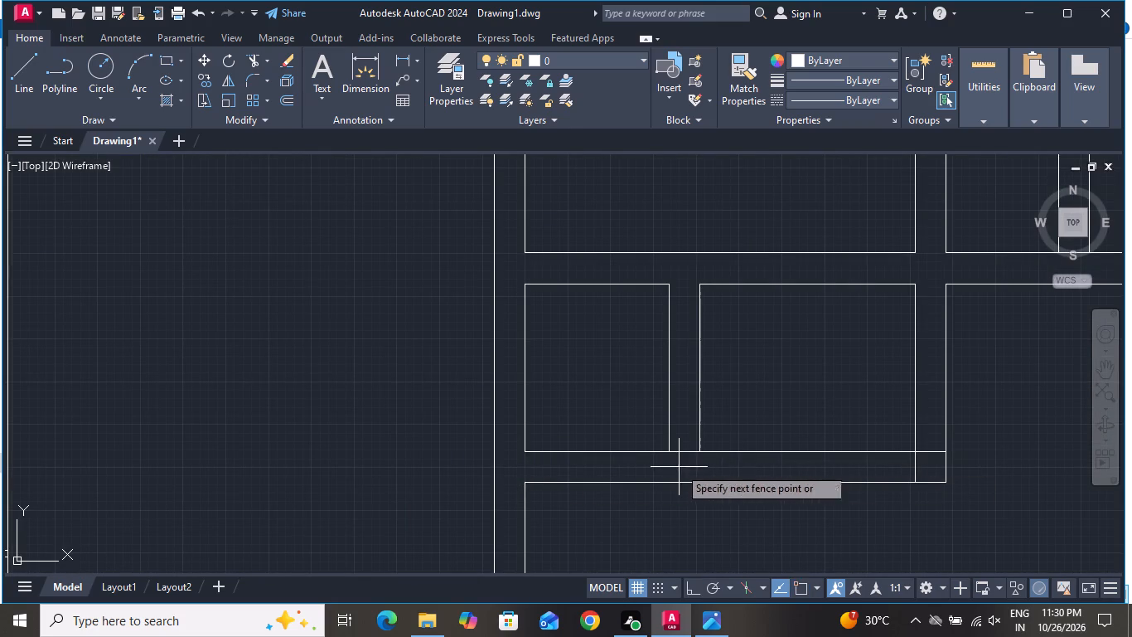
pyautogui.click(691, 440)
pyautogui.scroll(-2, 655, 487)
pyautogui.scroll(3, 696, 479)
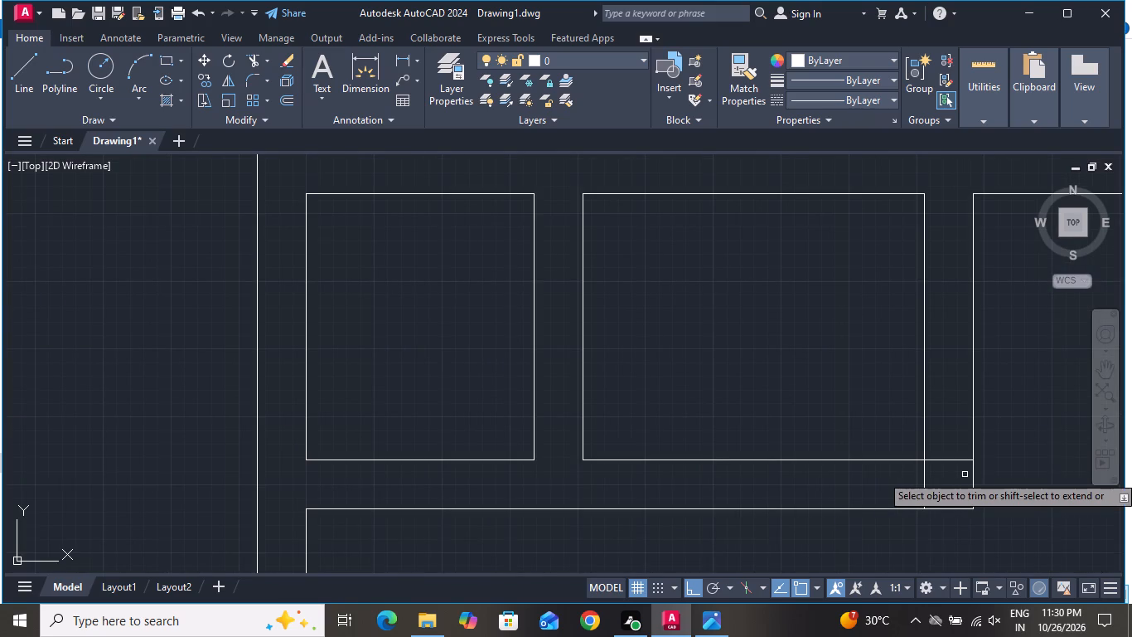
pyautogui.click(965, 474)
pyautogui.click(964, 446)
pyautogui.click(941, 479)
pyautogui.click(866, 488)
# Trim the top wall's inner line where the three vertical partitions meet it, leaving open wall junctions.
pyautogui.scroll(-3, 796, 498)
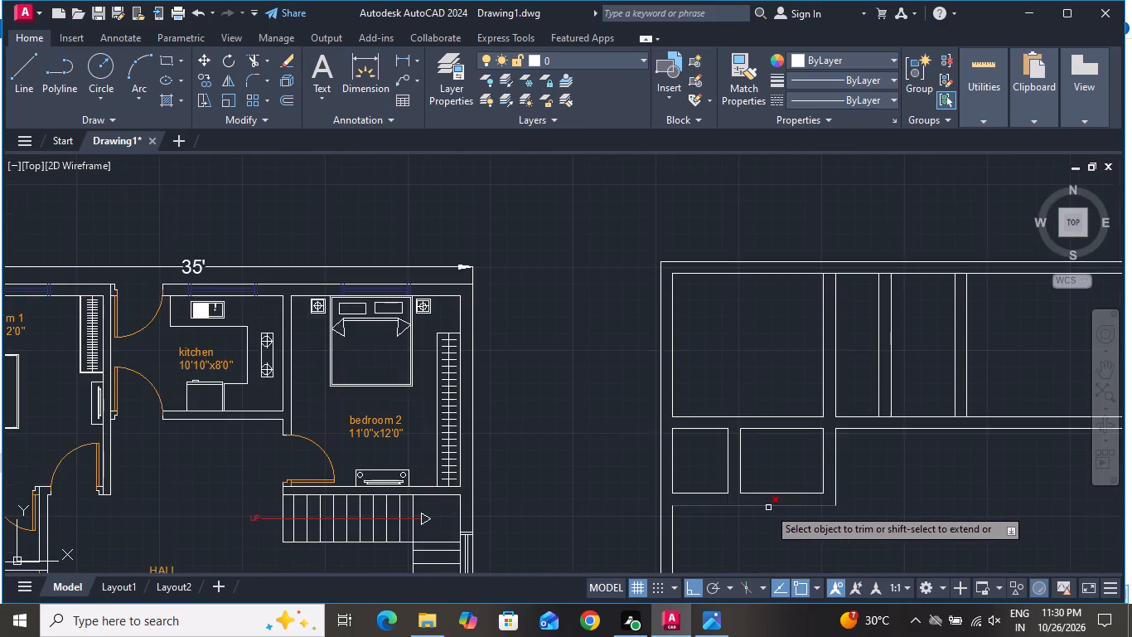
pyautogui.scroll(-1, 763, 509)
pyautogui.scroll(2, 884, 346)
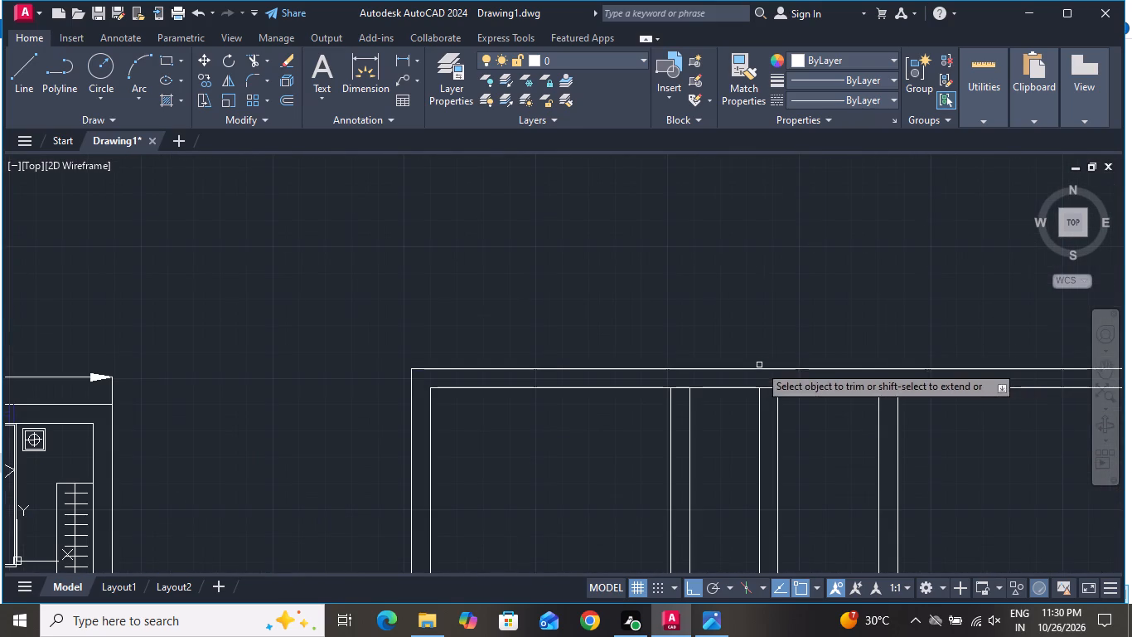
pyautogui.scroll(3, 686, 385)
pyautogui.click(675, 375)
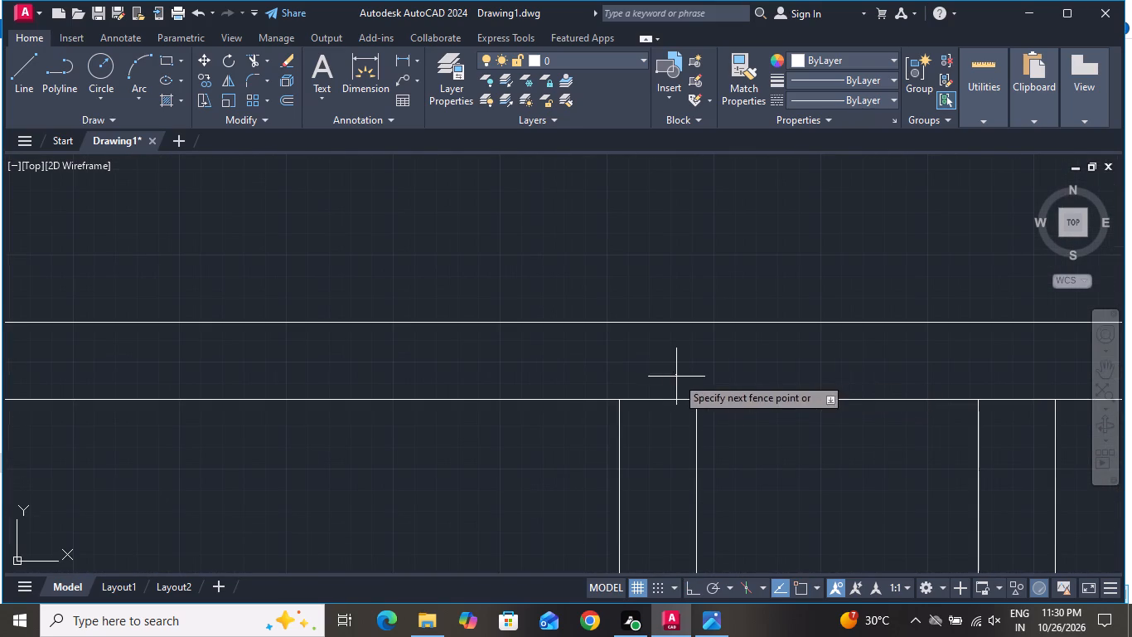
pyautogui.click(680, 438)
pyautogui.click(1021, 377)
pyautogui.click(1013, 445)
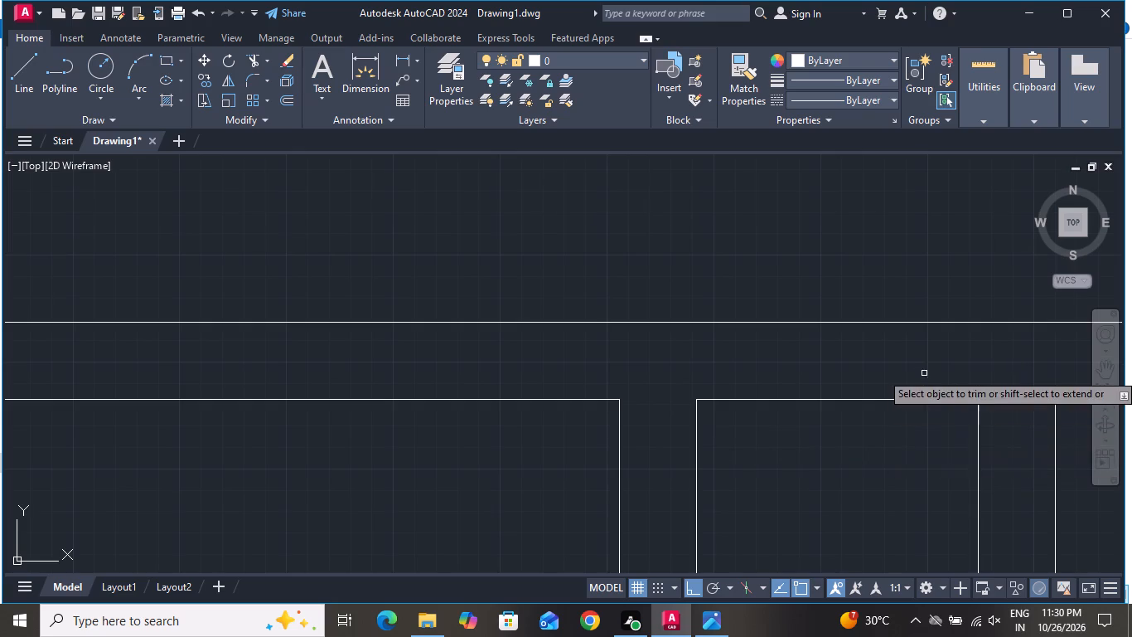
pyautogui.scroll(-4, 917, 372)
pyautogui.scroll(3, 992, 383)
pyautogui.click(950, 372)
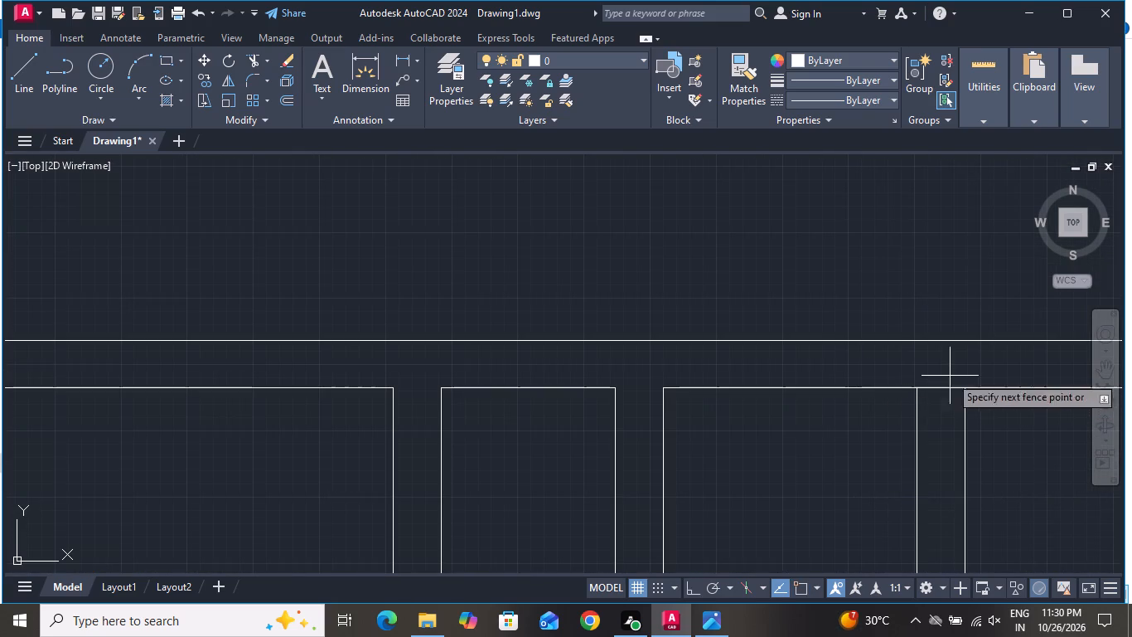
pyautogui.click(946, 412)
# Trim the overlapping lines where the upper horizontal partition meets the two new vertical partitions and the right-hand inner wall line.
pyautogui.scroll(-4, 864, 360)
pyautogui.scroll(3, 865, 455)
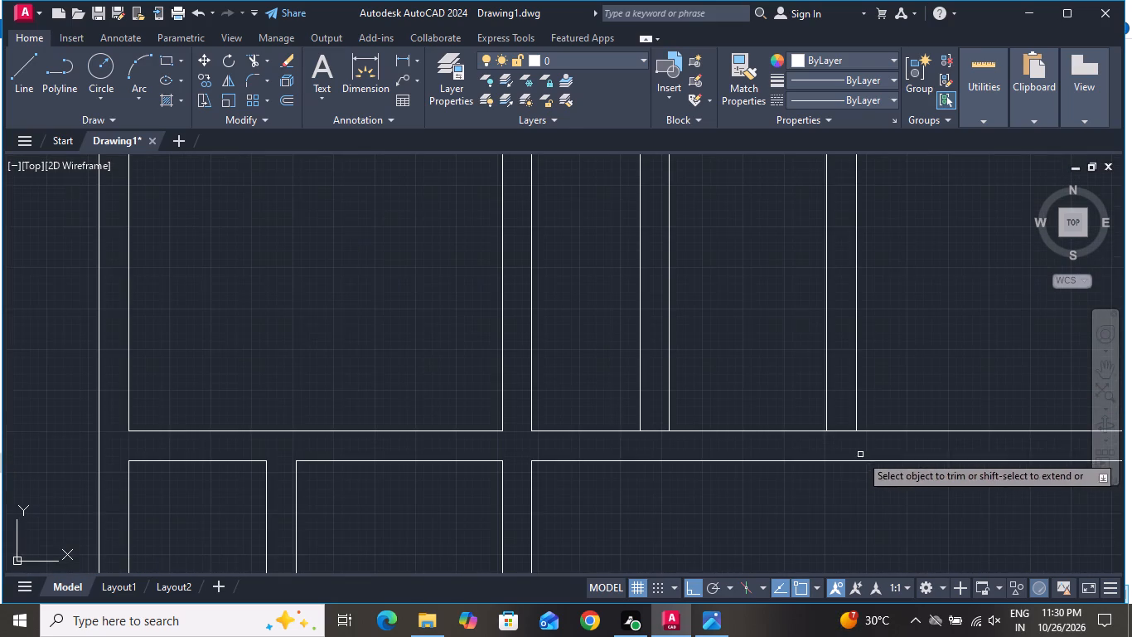
pyautogui.click(847, 452)
pyautogui.click(852, 403)
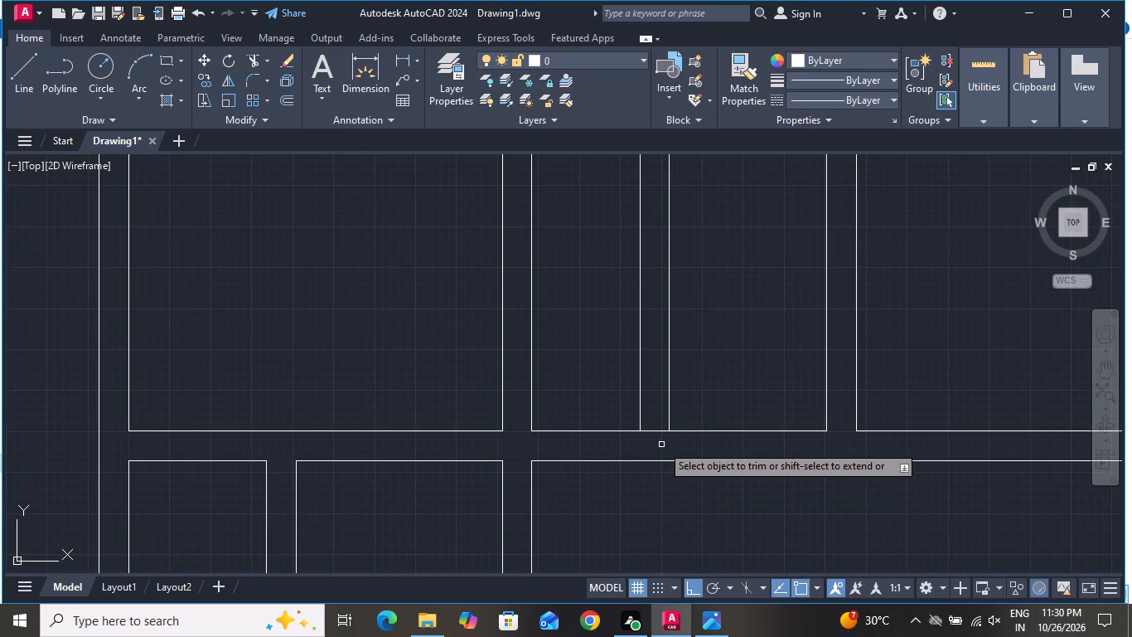
pyautogui.click(661, 445)
pyautogui.click(659, 428)
pyautogui.scroll(-2, 689, 450)
pyautogui.scroll(3, 942, 447)
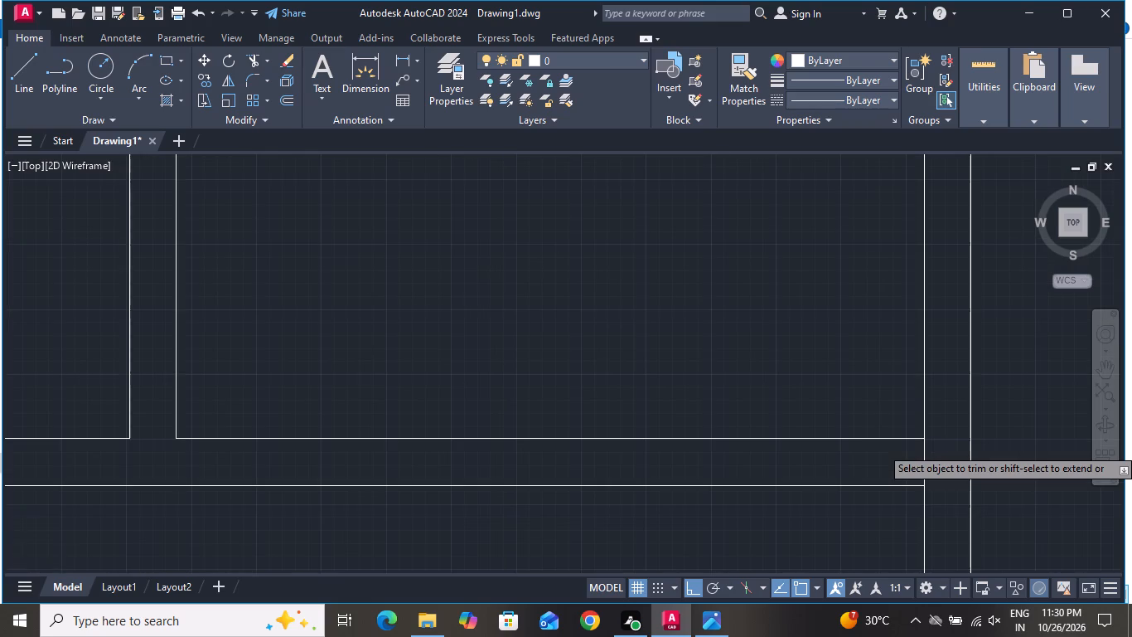
pyautogui.click(945, 450)
pyautogui.click(883, 464)
pyautogui.scroll(-3, 926, 466)
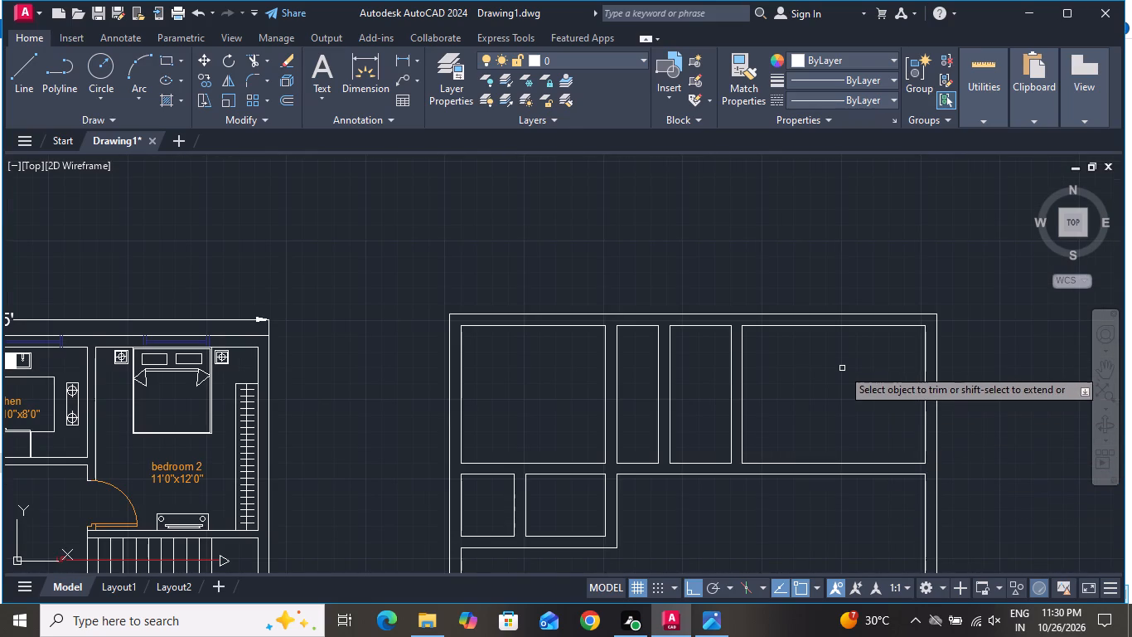
pyautogui.rightClick(834, 368)
pyautogui.click(865, 390)
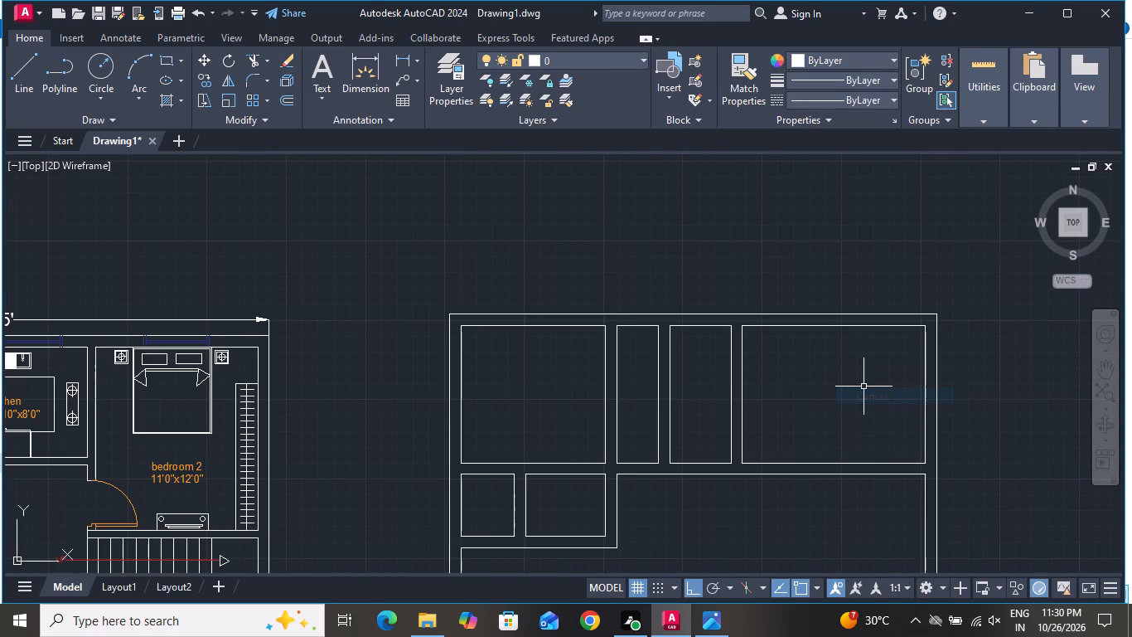
# Offset the second plan's bottom outer wall line 13'0" upward, and that copy 9" upward, to form a horizontal partition.
pyautogui.write('O T')
pyautogui.press('space')
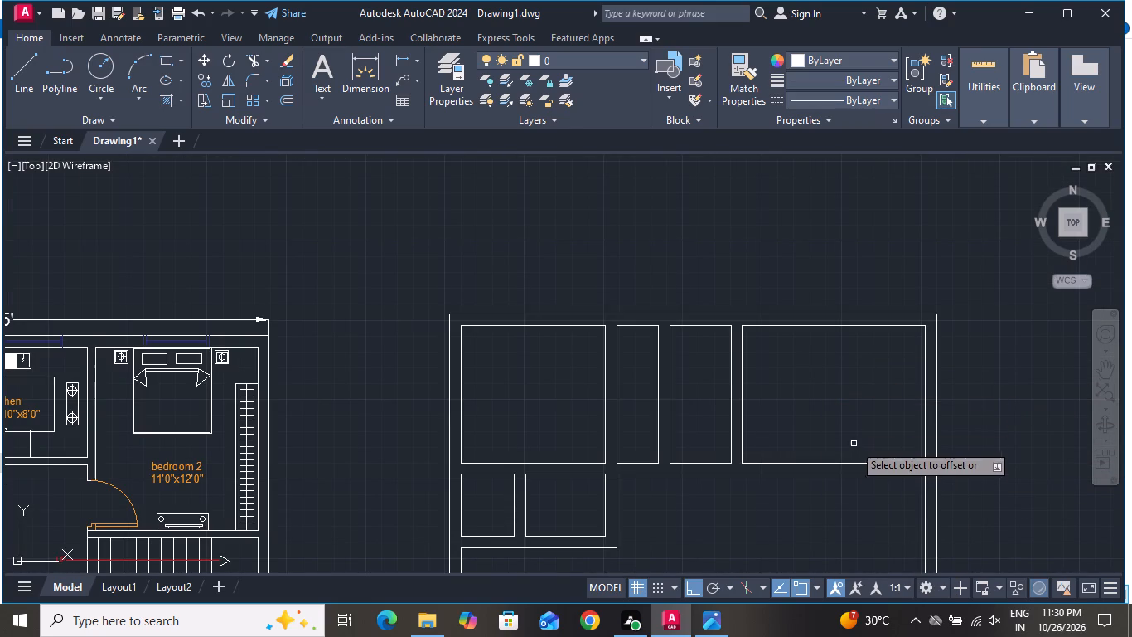
pyautogui.scroll(-2, 828, 438)
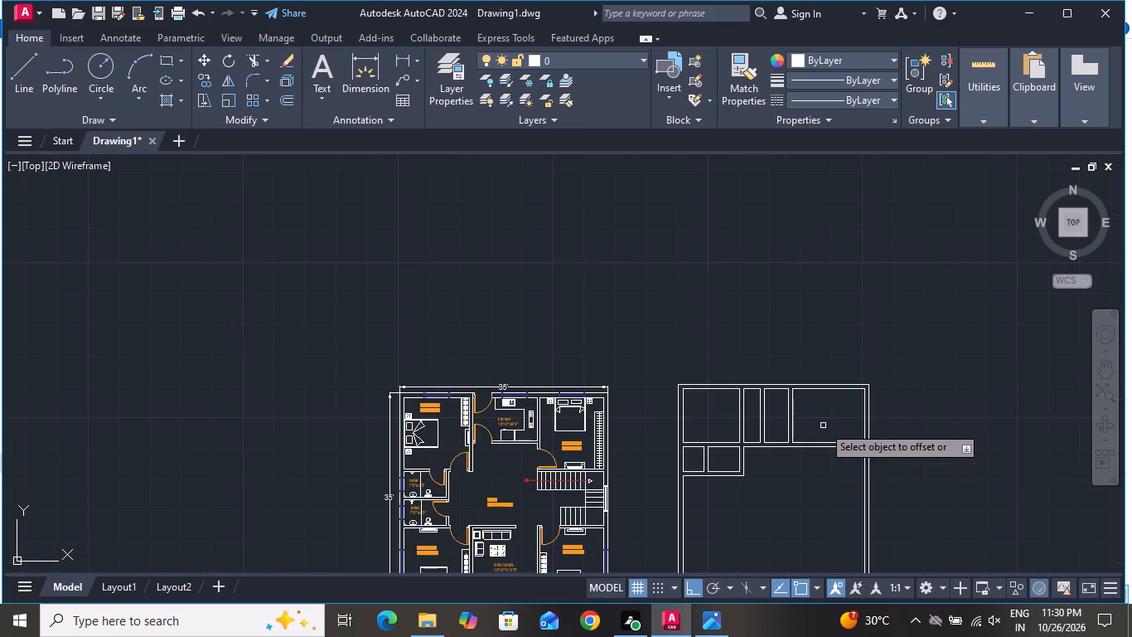
pyautogui.scroll(-2, 820, 439)
pyautogui.scroll(3, 773, 518)
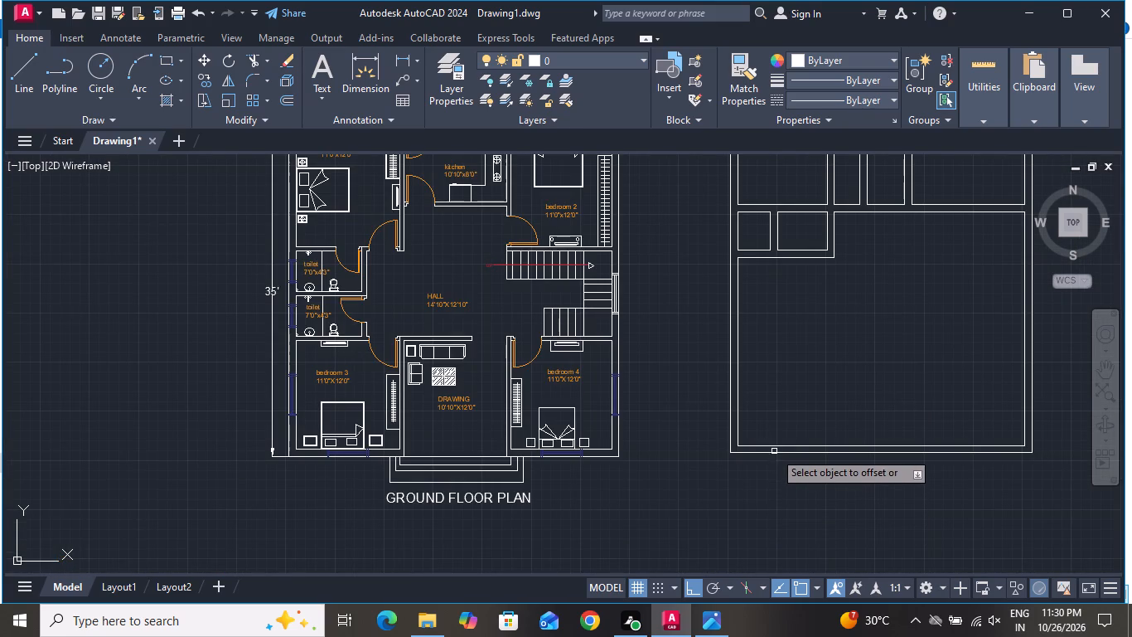
pyautogui.click(774, 452)
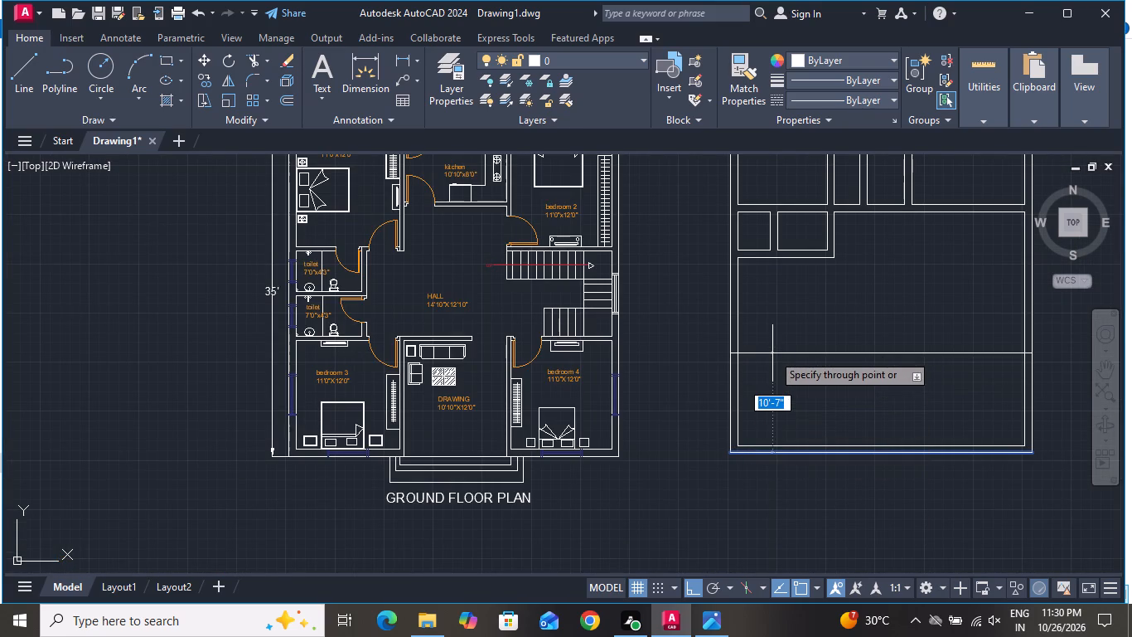
pyautogui.write('13')
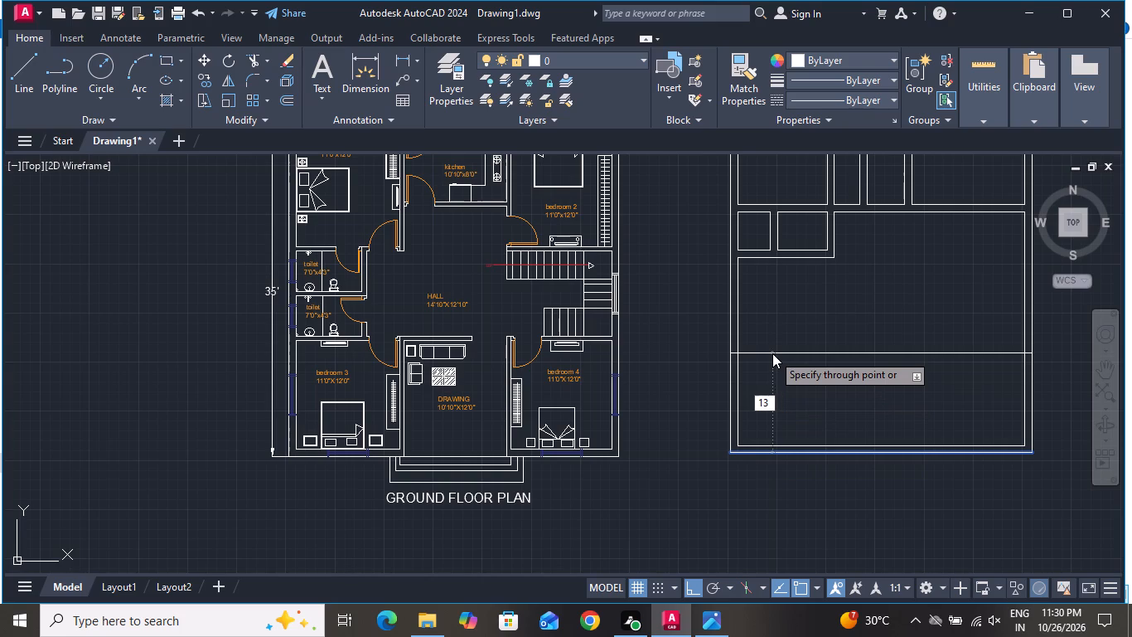
pyautogui.press("'")
pyautogui.press('0')
pyautogui.hotkey('shift', '"')
pyautogui.press('Return')
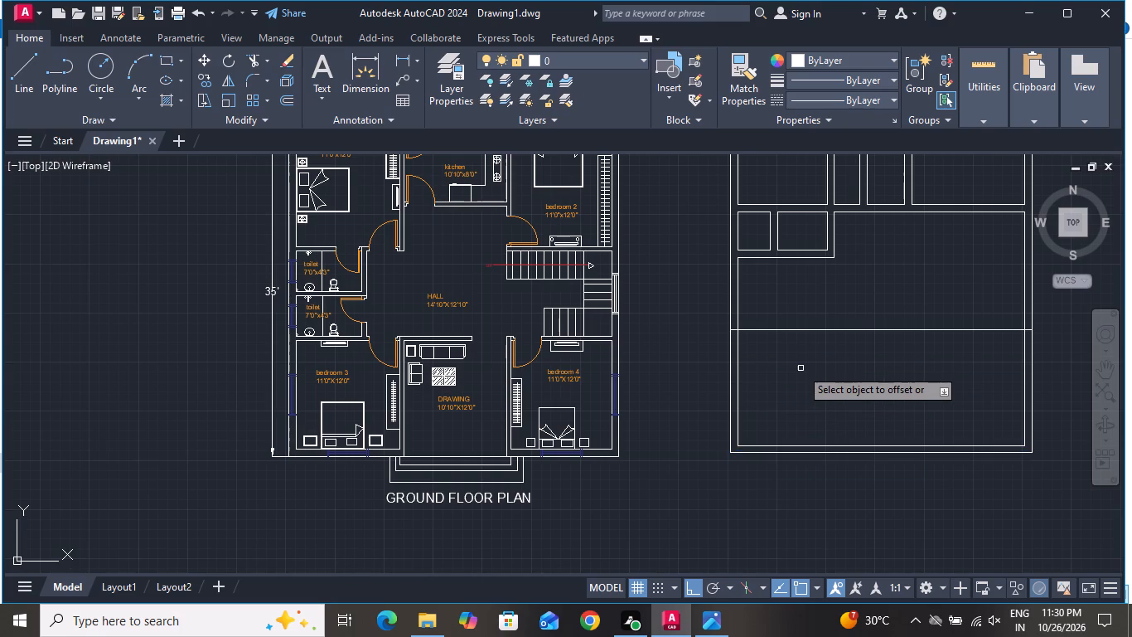
pyautogui.click(815, 329)
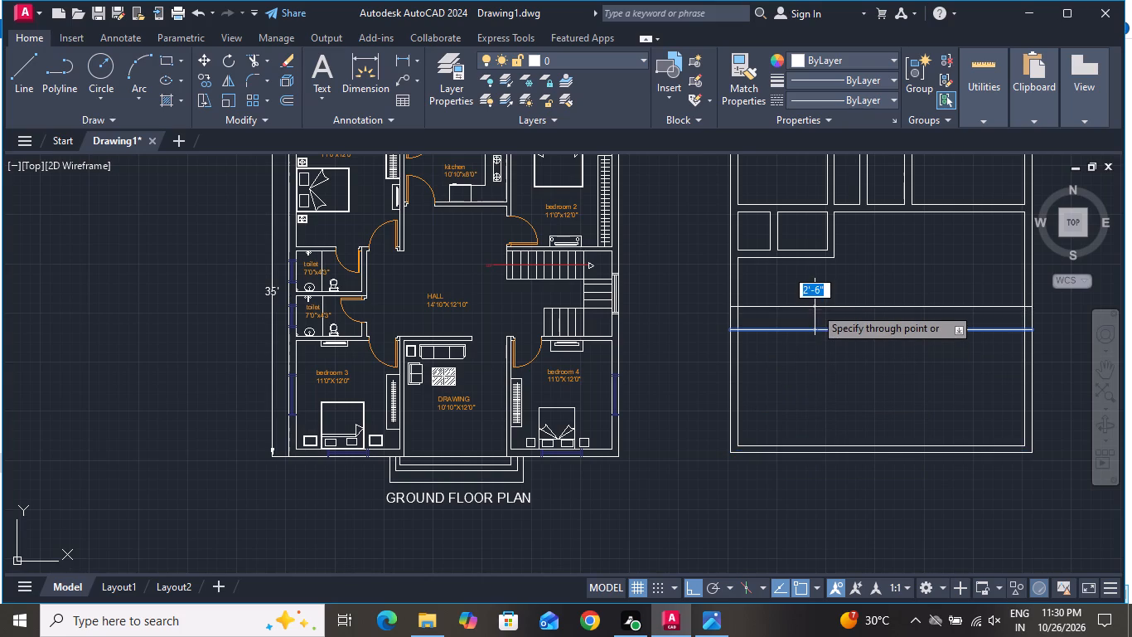
pyautogui.press('9')
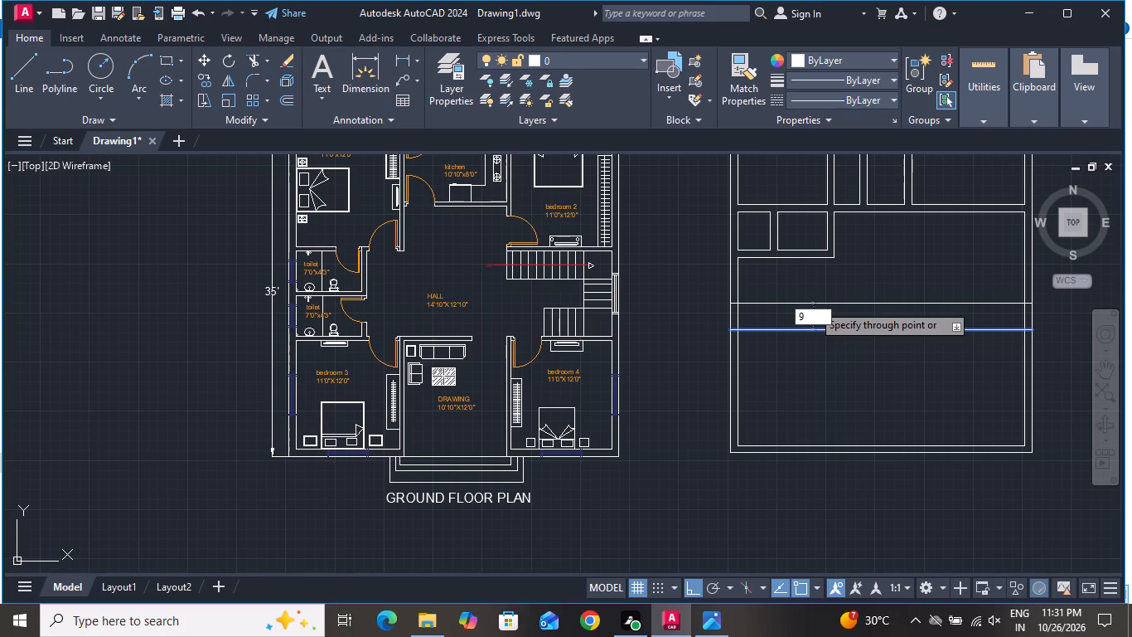
pyautogui.hotkey('shift', '"')
pyautogui.press('Return')
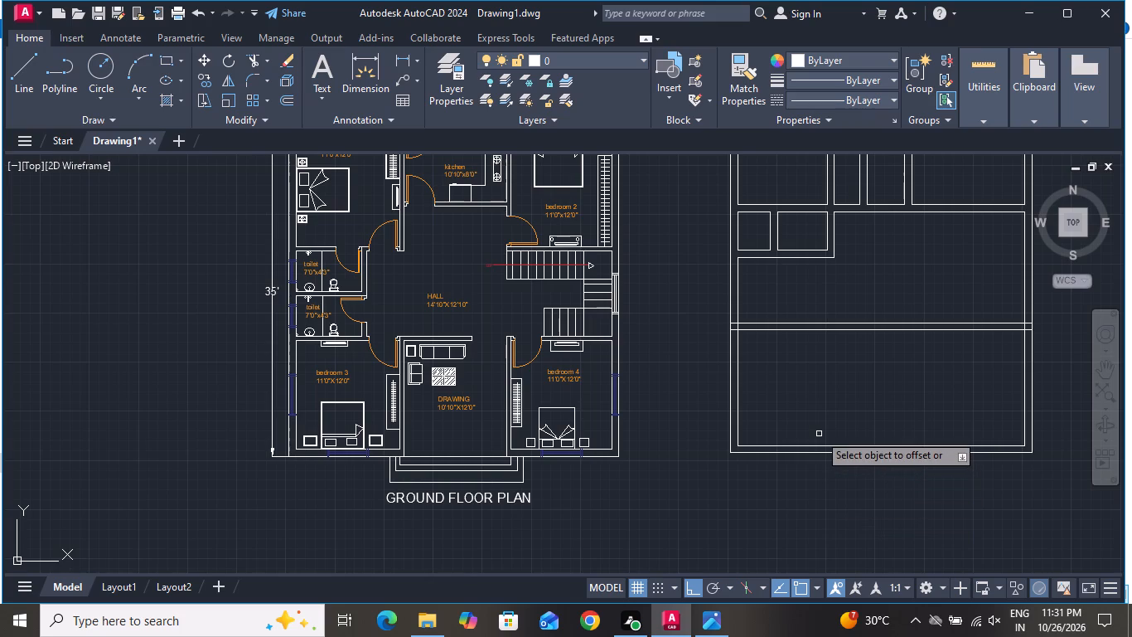
# Offset the left inner wall line 13' to the right, and that copy 9" further right, to form a vertical partition.
pyautogui.scroll(2, 781, 387)
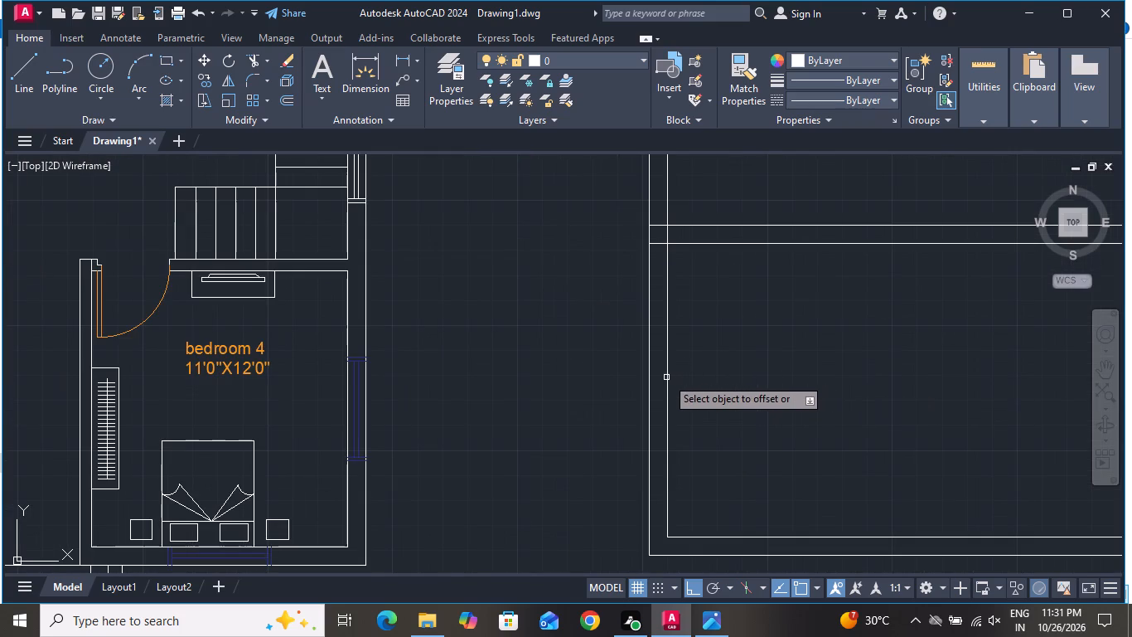
pyautogui.click(665, 377)
pyautogui.write('13')
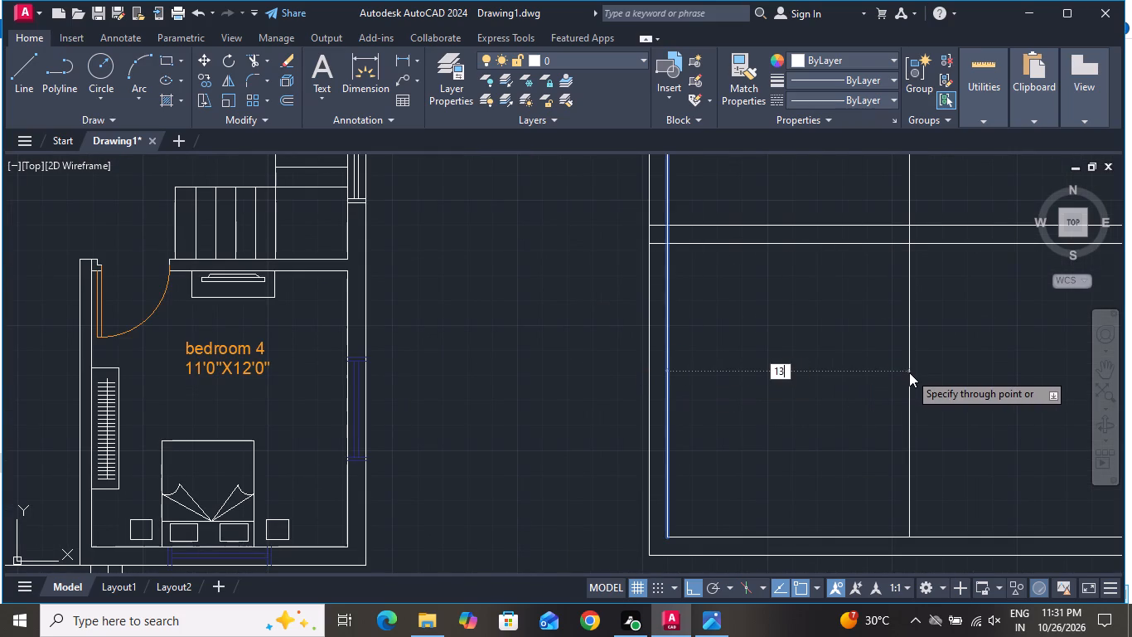
pyautogui.press("'")
pyautogui.press('Return')
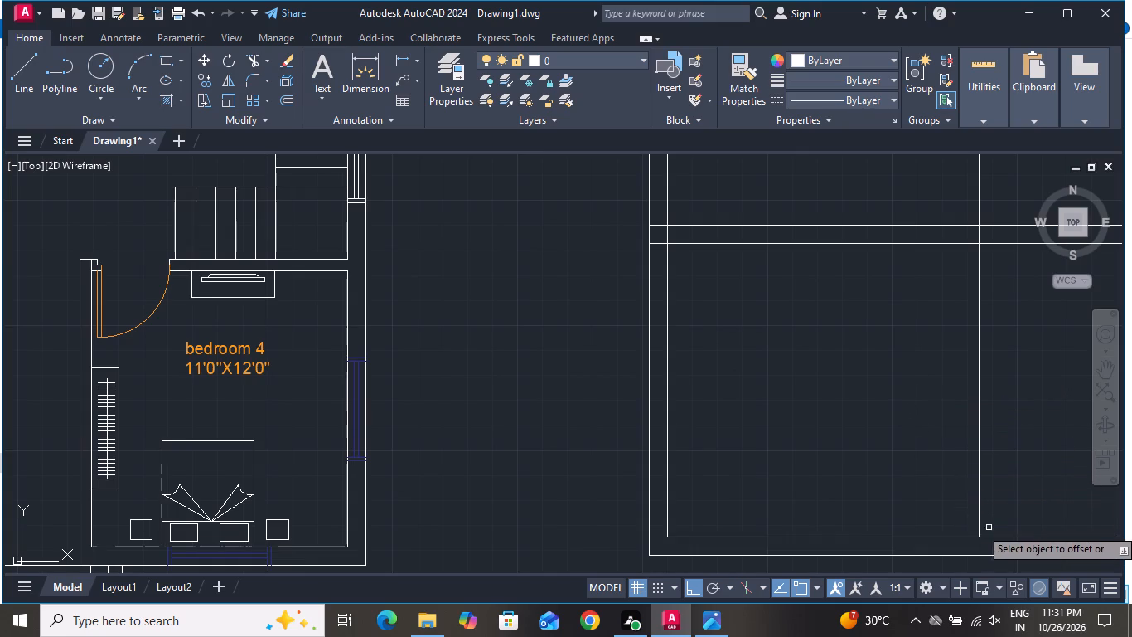
pyautogui.scroll(-2, 998, 497)
pyautogui.click(991, 468)
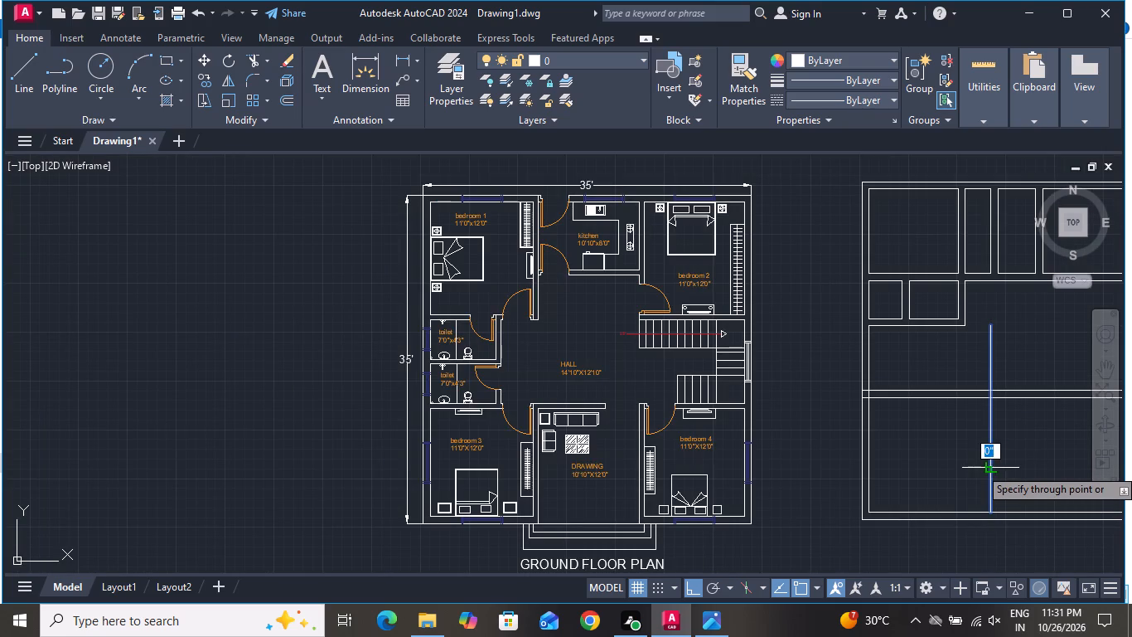
pyautogui.write('9"')
pyautogui.press('Return')
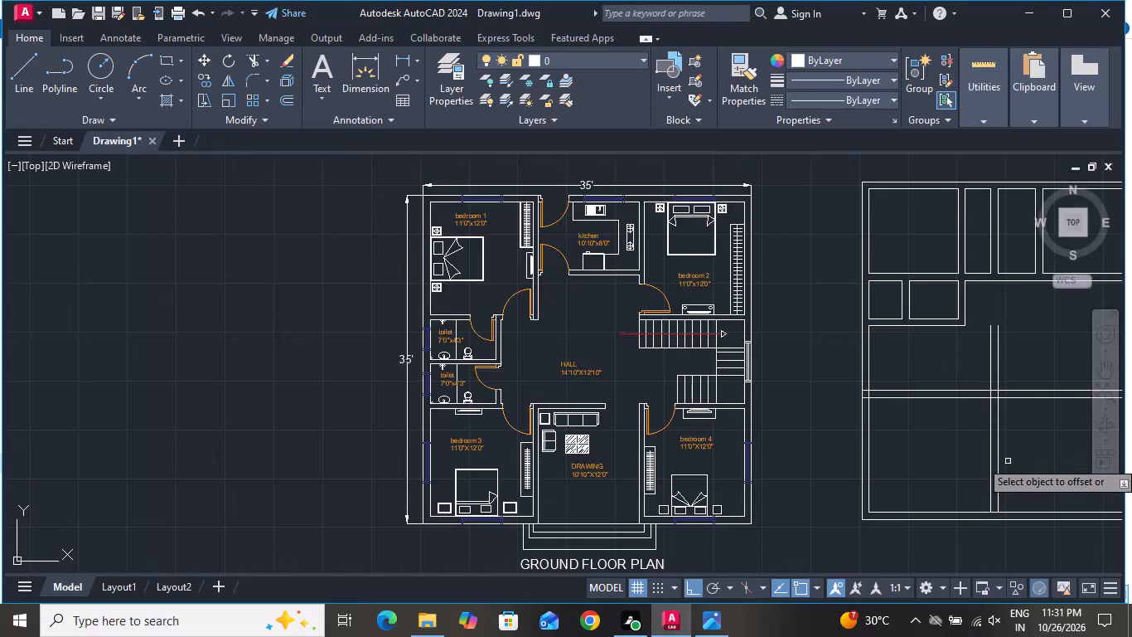
# Offset the right inner wall line 8'6" to the left, and that copy 9" further left, to form another vertical partition.
pyautogui.scroll(-2, 992, 445)
pyautogui.scroll(-1, 901, 461)
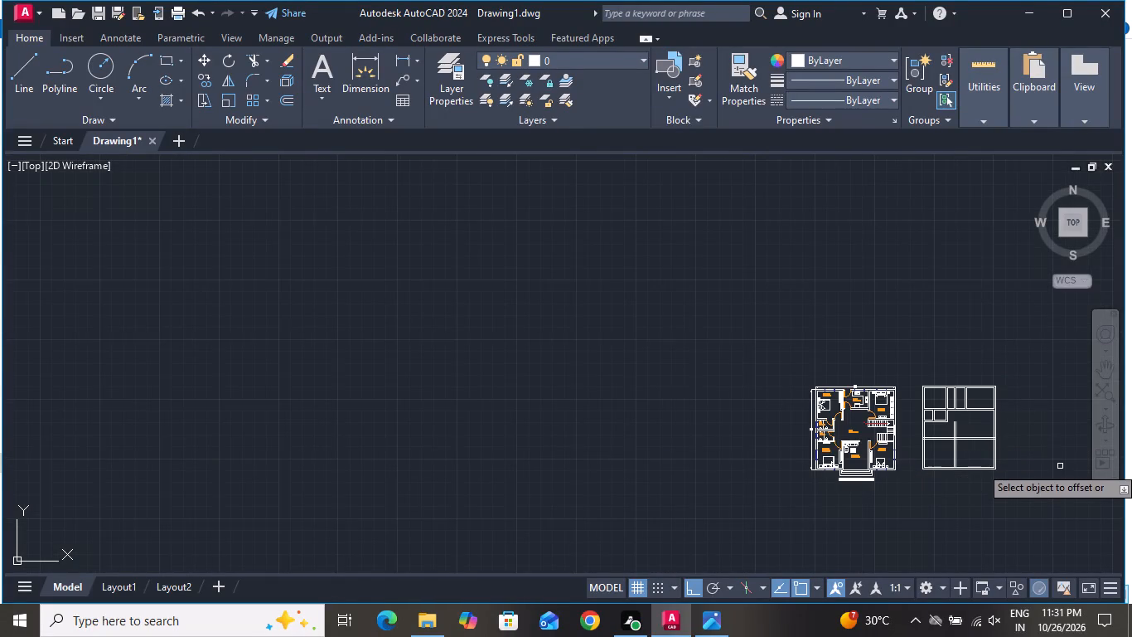
pyautogui.scroll(4, 1012, 464)
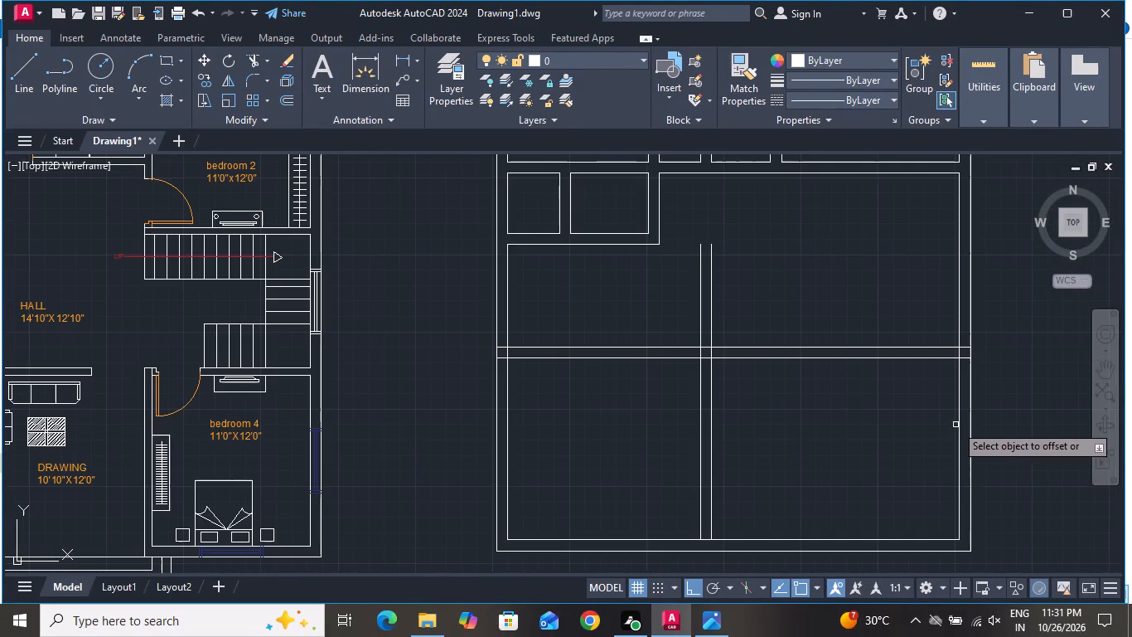
pyautogui.click(955, 428)
pyautogui.click(958, 426)
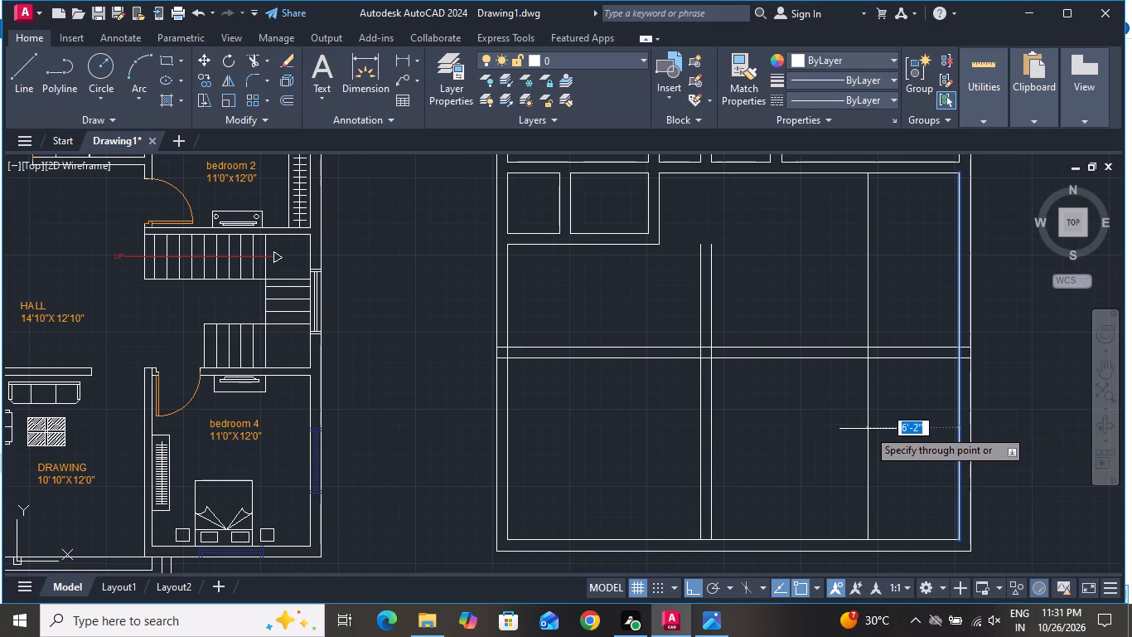
pyautogui.write("8'")
pyautogui.write('6"')
pyautogui.press('Return')
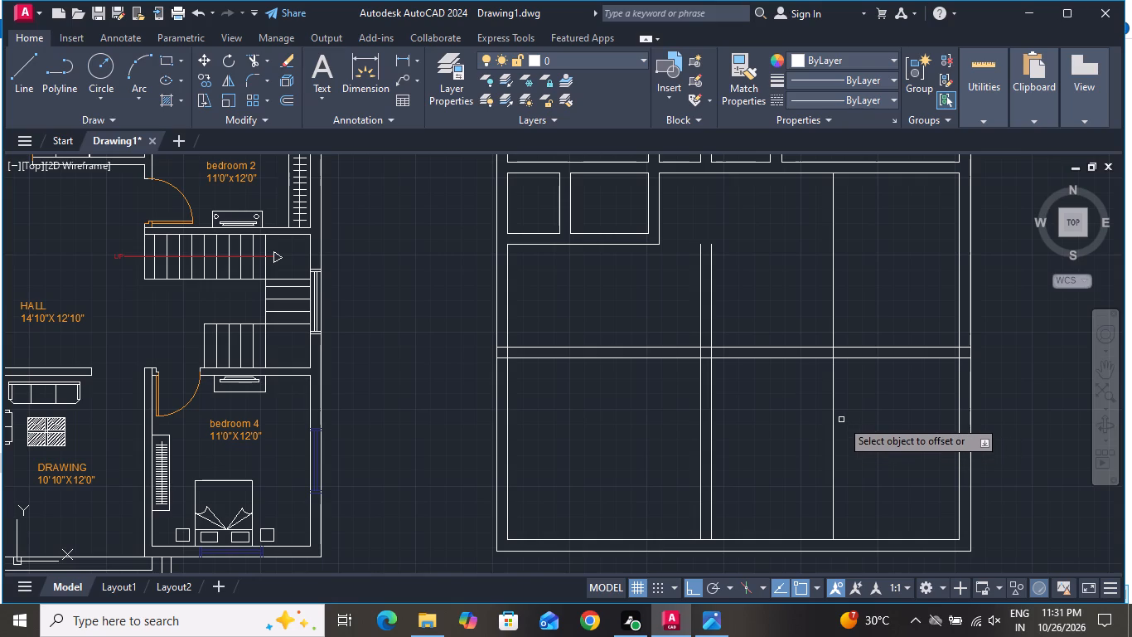
pyautogui.click(834, 425)
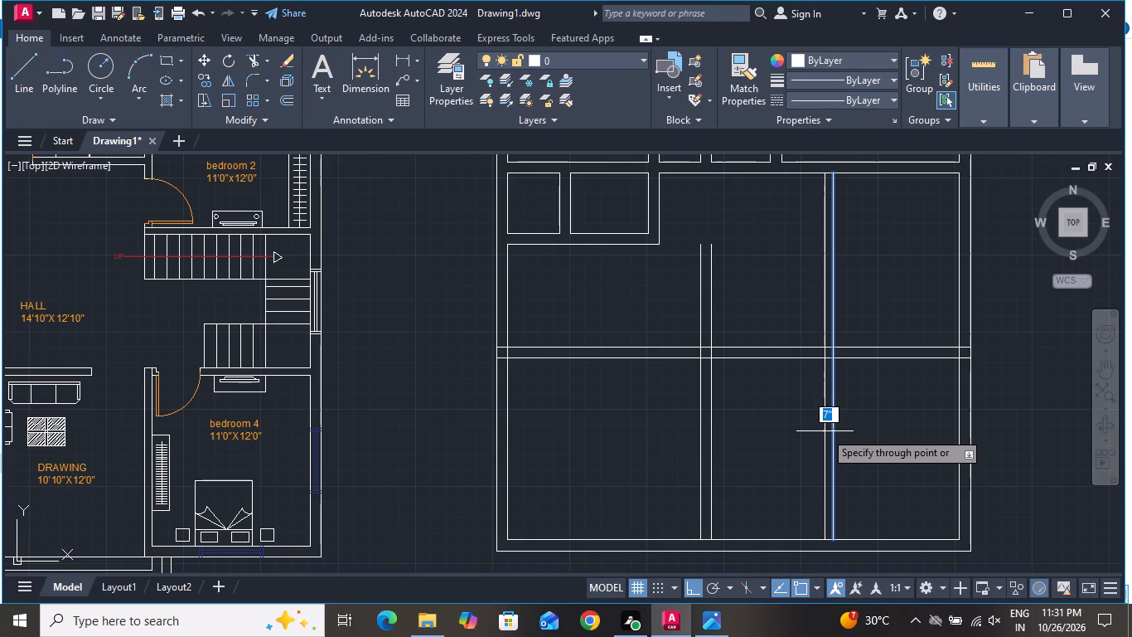
pyautogui.write('9"')
pyautogui.press('Return')
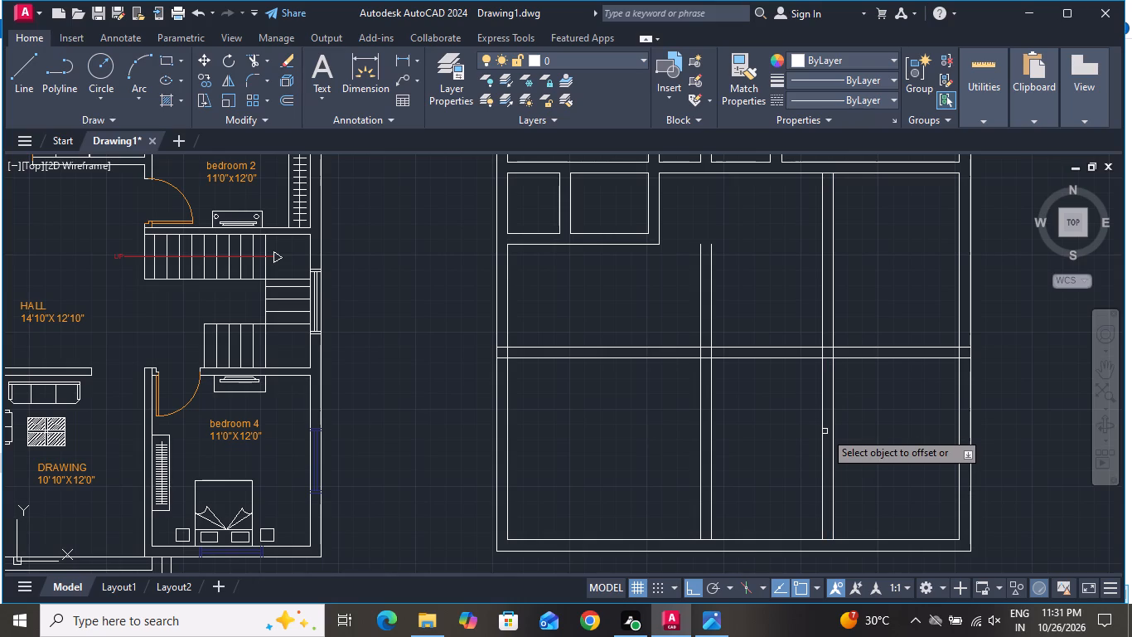
# Offset the middle horizontal partition's lower line 8' downward, and that copy 9" further down, to form a lower horizontal partition.
pyautogui.click(902, 356)
pyautogui.click(904, 360)
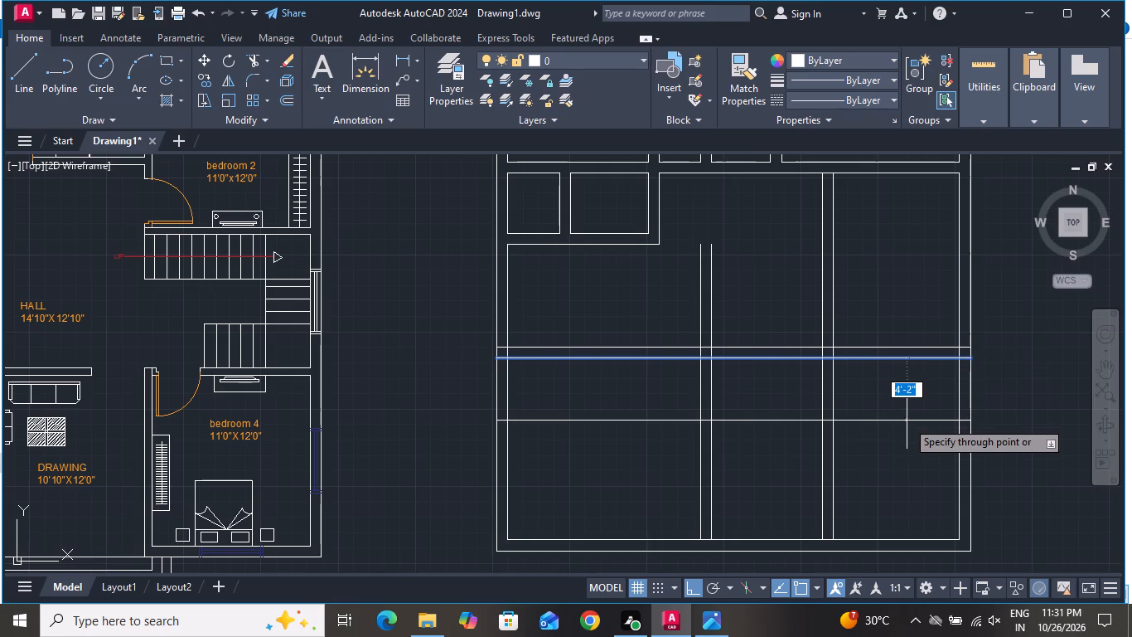
pyautogui.write("8'")
pyautogui.press('Return')
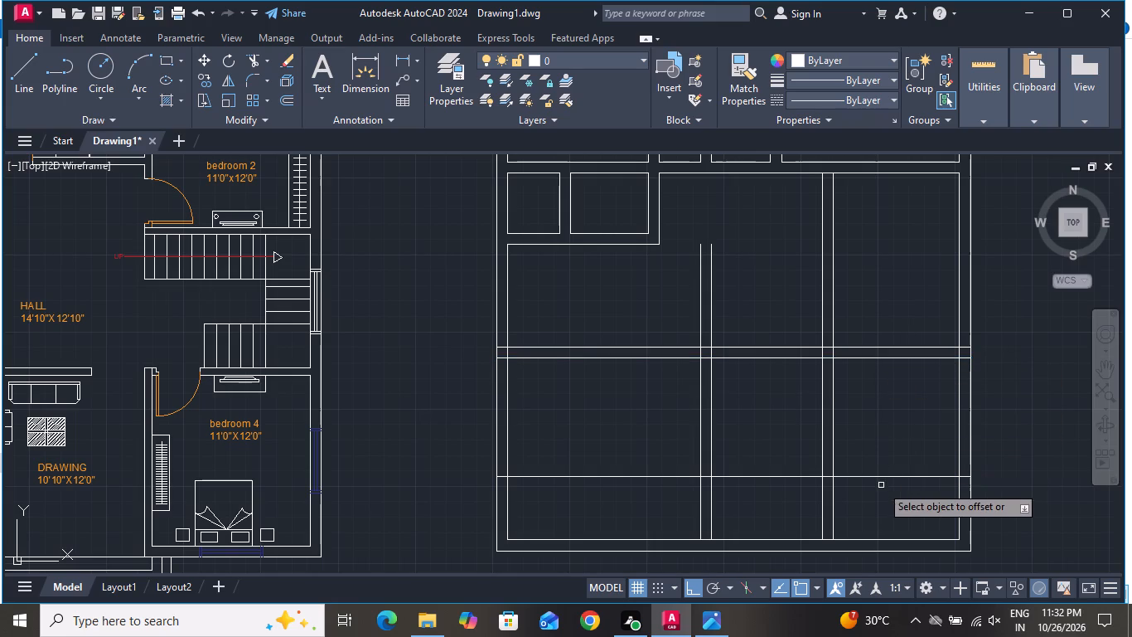
pyautogui.click(868, 478)
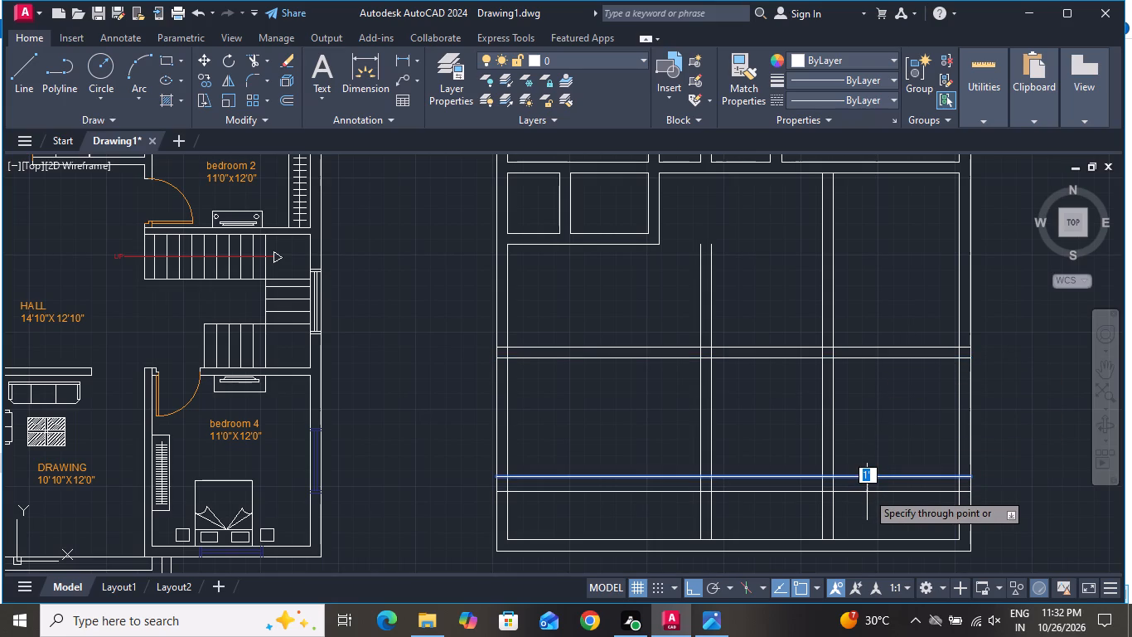
pyautogui.press('9')
pyautogui.hotkey('shift', '"')
pyautogui.press('Return')
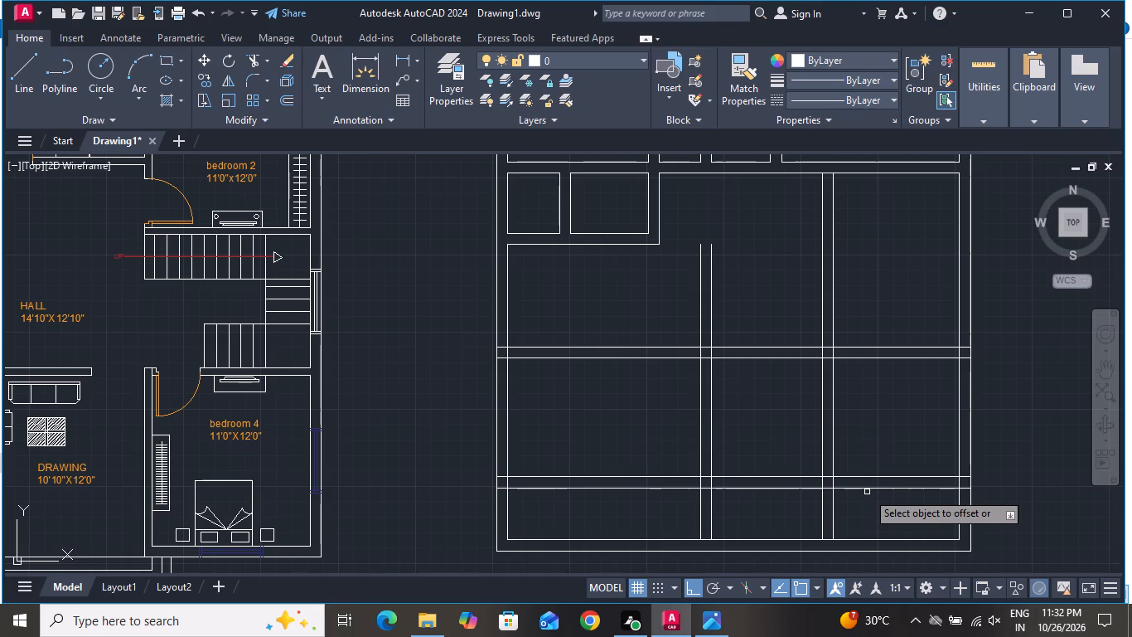
# Offset the right-hand vertical partition's left line 4'3" to the left, and that copy 9" further left, to form a third vertical partition.
pyautogui.click(820, 430)
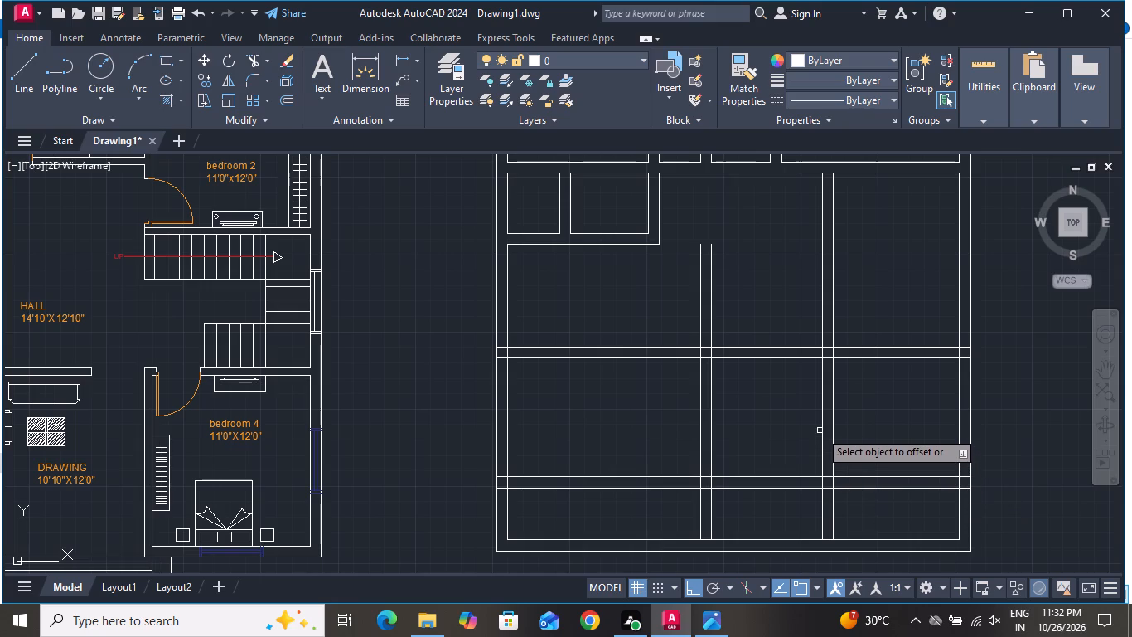
pyautogui.click(823, 422)
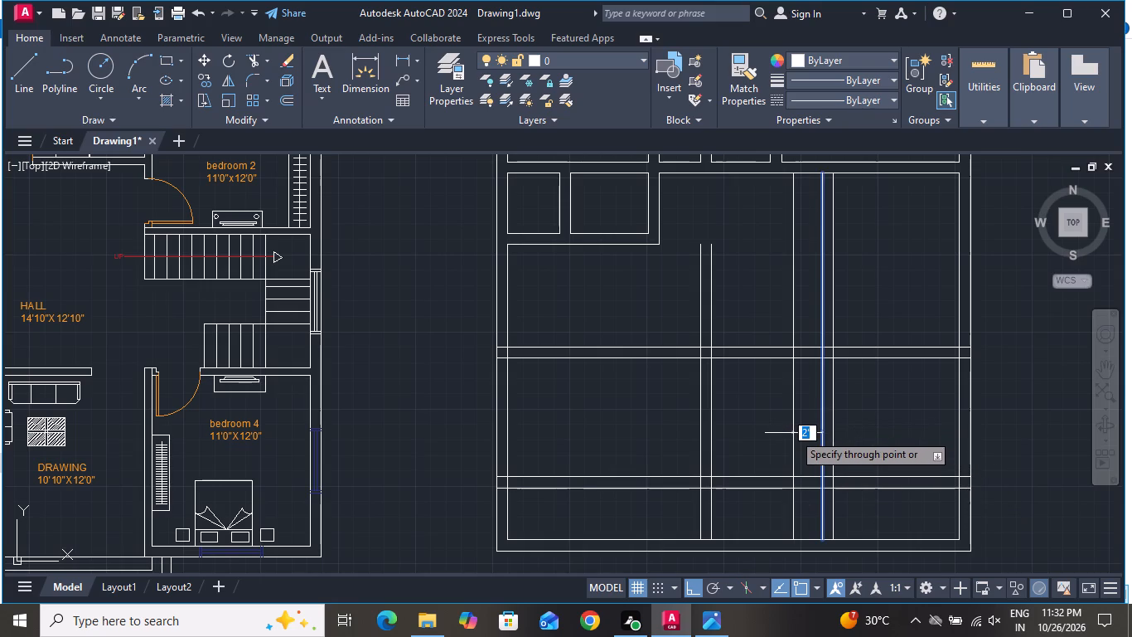
pyautogui.press('4')
pyautogui.press("'")
pyautogui.write('3"')
pyautogui.press('Return')
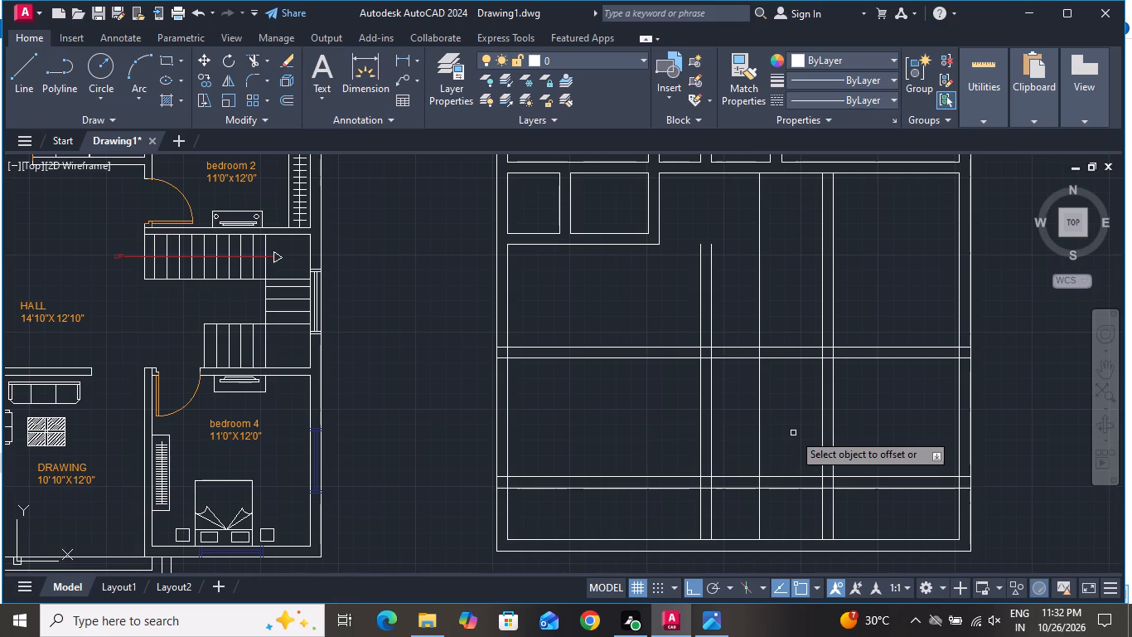
pyautogui.click(758, 397)
pyautogui.write('9"')
pyautogui.press('Return')
pyautogui.rightClick(721, 402)
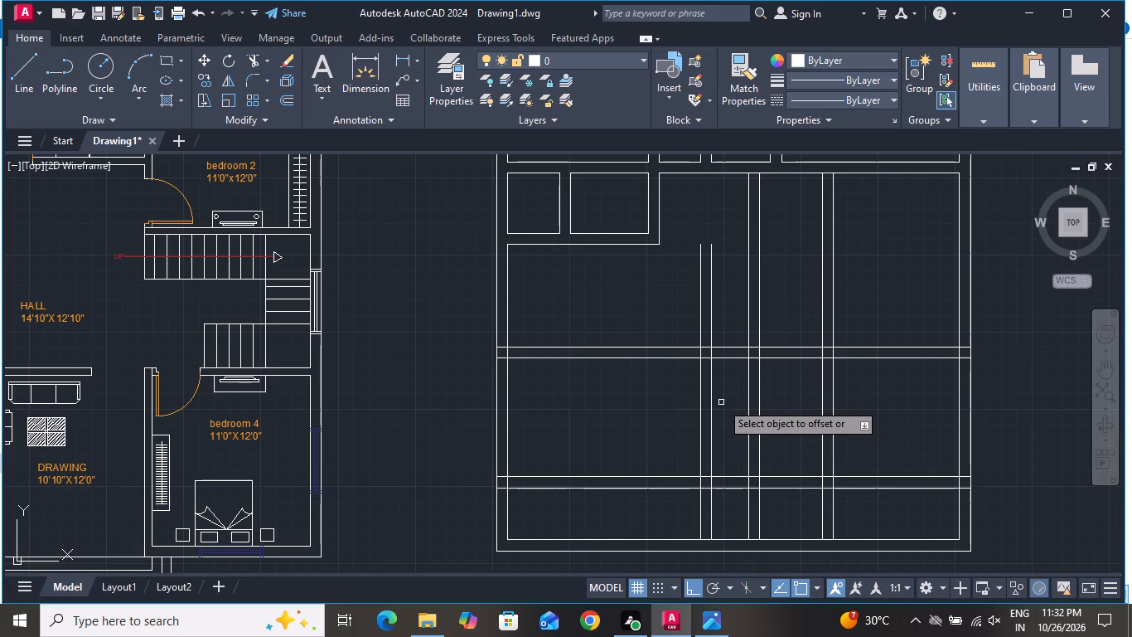
pyautogui.click(751, 430)
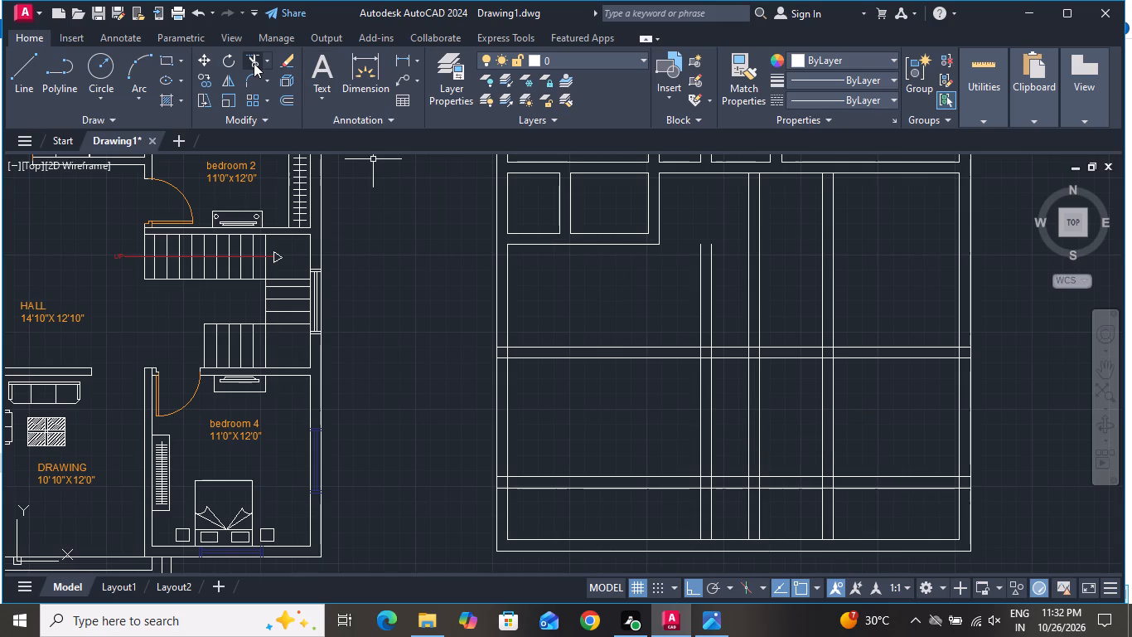
# Trim the lower partition's lines across the left room and the three vertical partitions' lines above the middle horizontal partition.
pyautogui.click(254, 63)
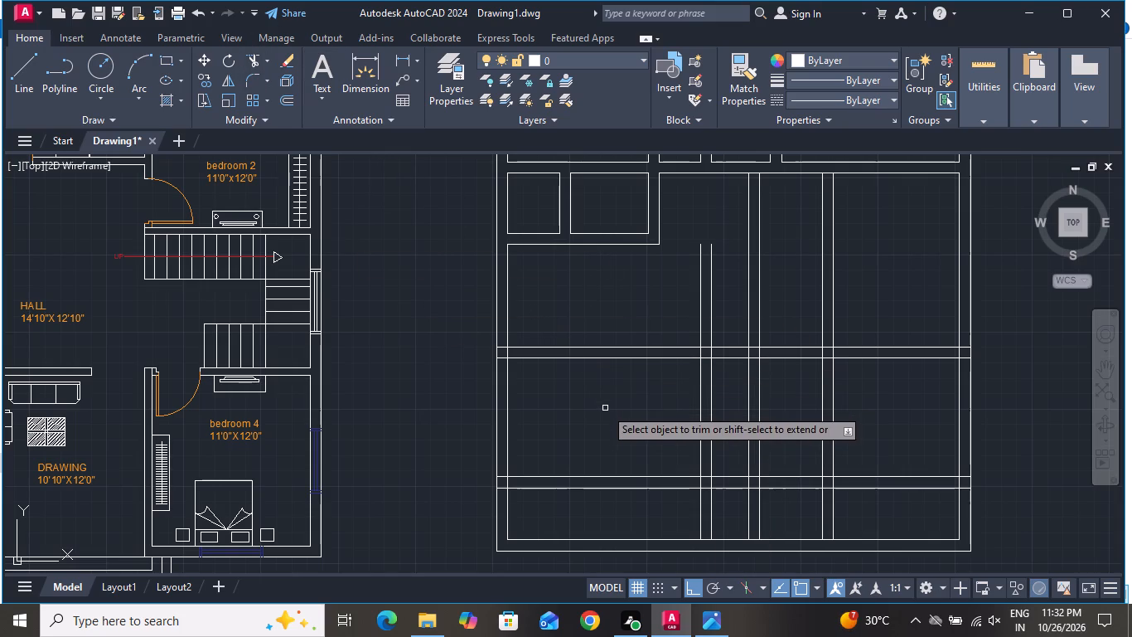
pyautogui.moveTo(607, 415); pyautogui.dragTo(607, 422)
pyautogui.click(608, 510)
pyautogui.click(678, 294)
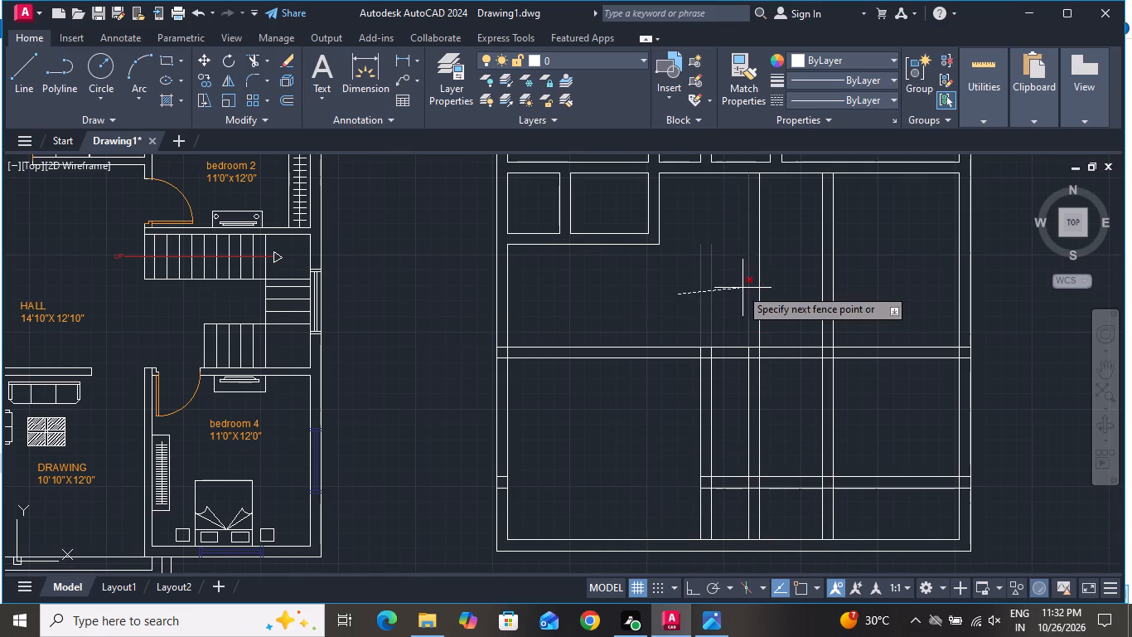
pyautogui.click(872, 281)
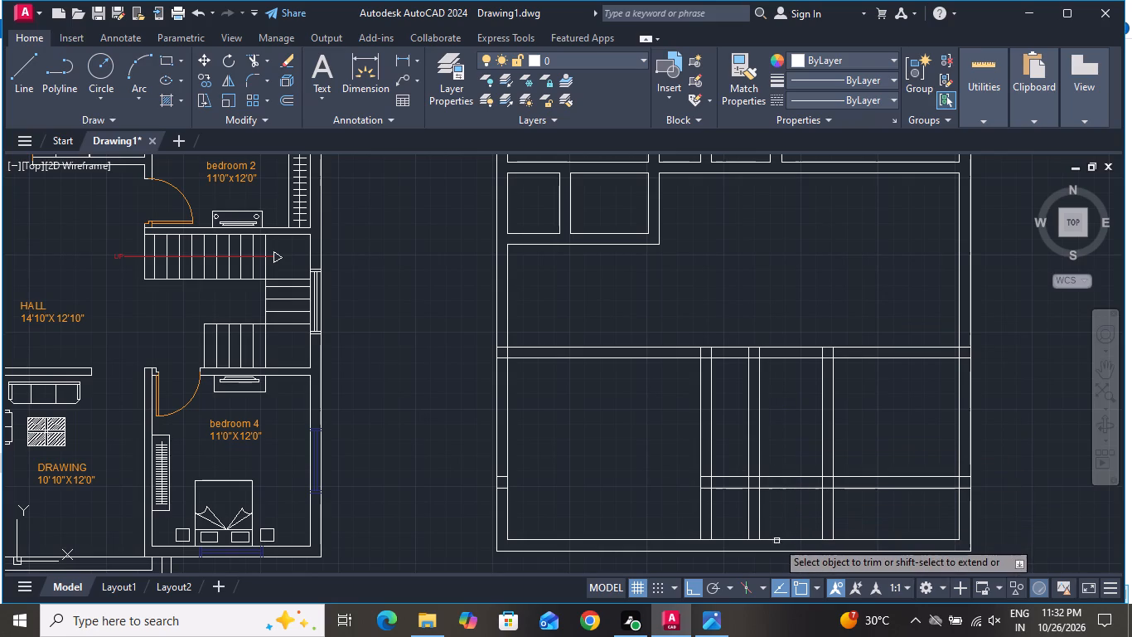
# Trim the central and right-hand vertical partitions' lines below the lower horizontal partition.
pyautogui.scroll(2, 764, 543)
pyautogui.click(687, 481)
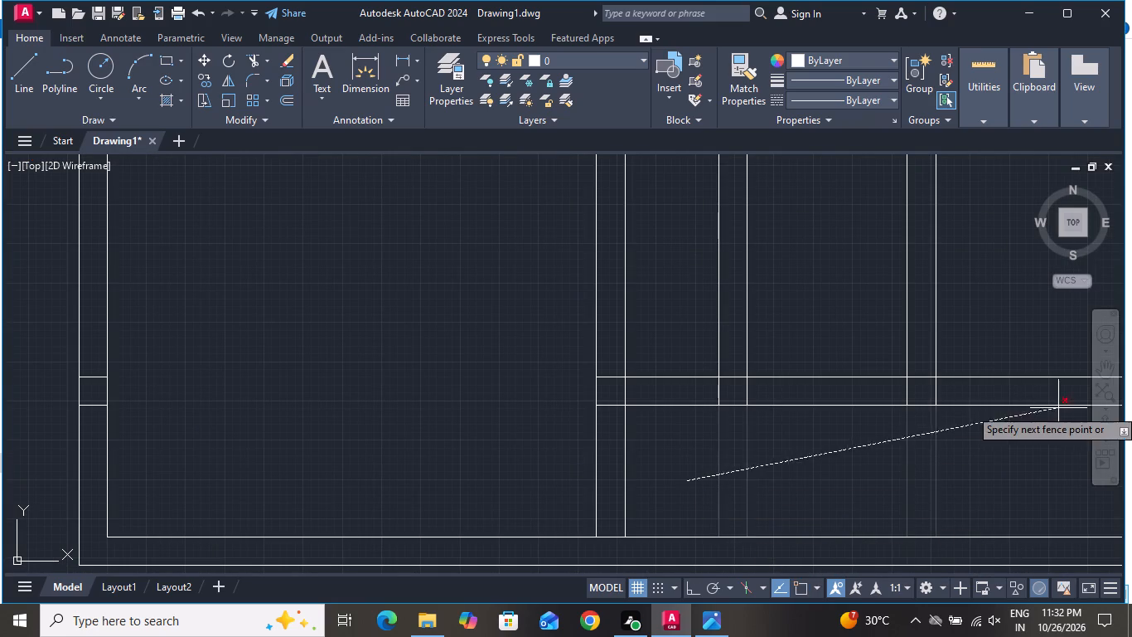
pyautogui.click(1028, 442)
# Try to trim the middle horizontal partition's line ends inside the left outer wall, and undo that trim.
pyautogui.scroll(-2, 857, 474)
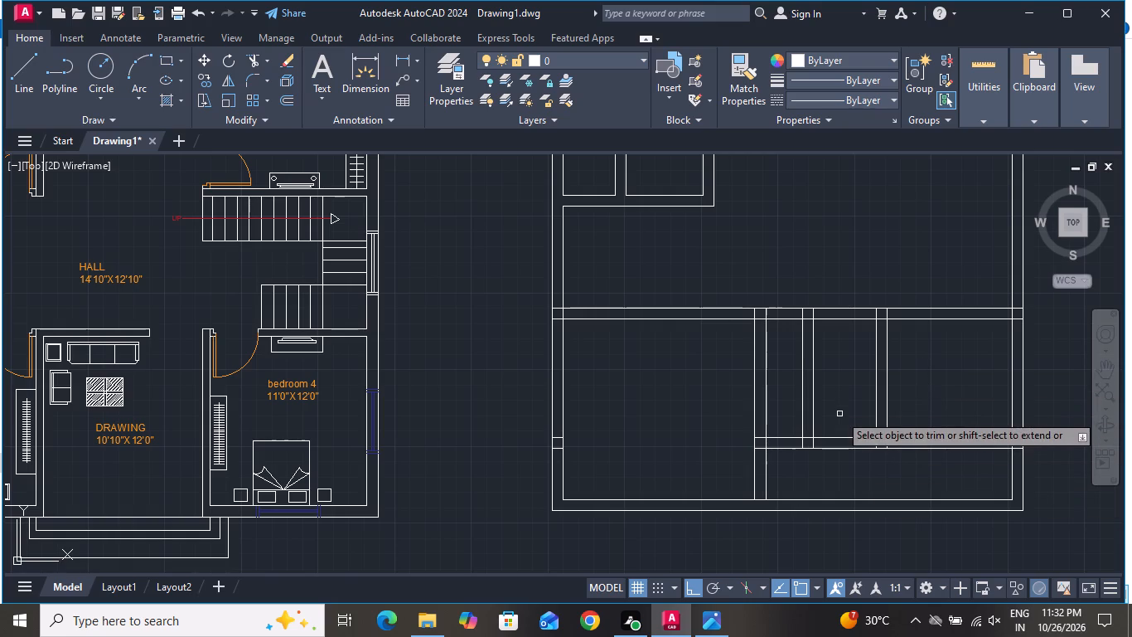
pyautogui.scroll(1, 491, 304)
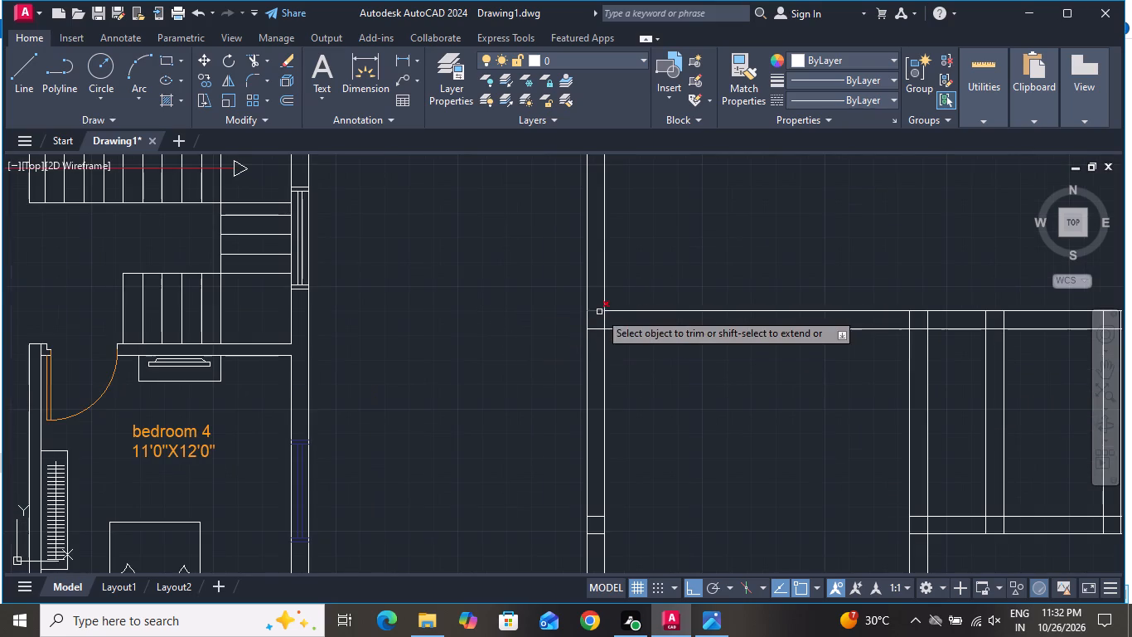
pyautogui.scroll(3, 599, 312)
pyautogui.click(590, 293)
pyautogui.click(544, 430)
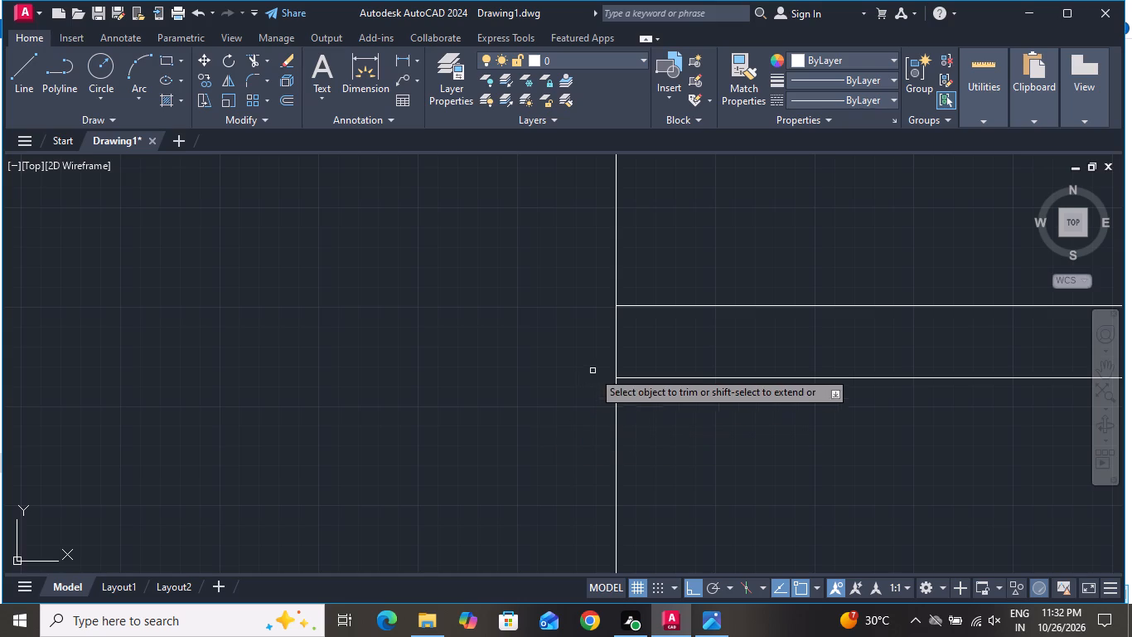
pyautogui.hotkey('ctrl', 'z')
# Trim the middle horizontal partition's line ends inside the left outer wall and the inner wall line crossing that partition.
pyautogui.scroll(-2, 602, 420)
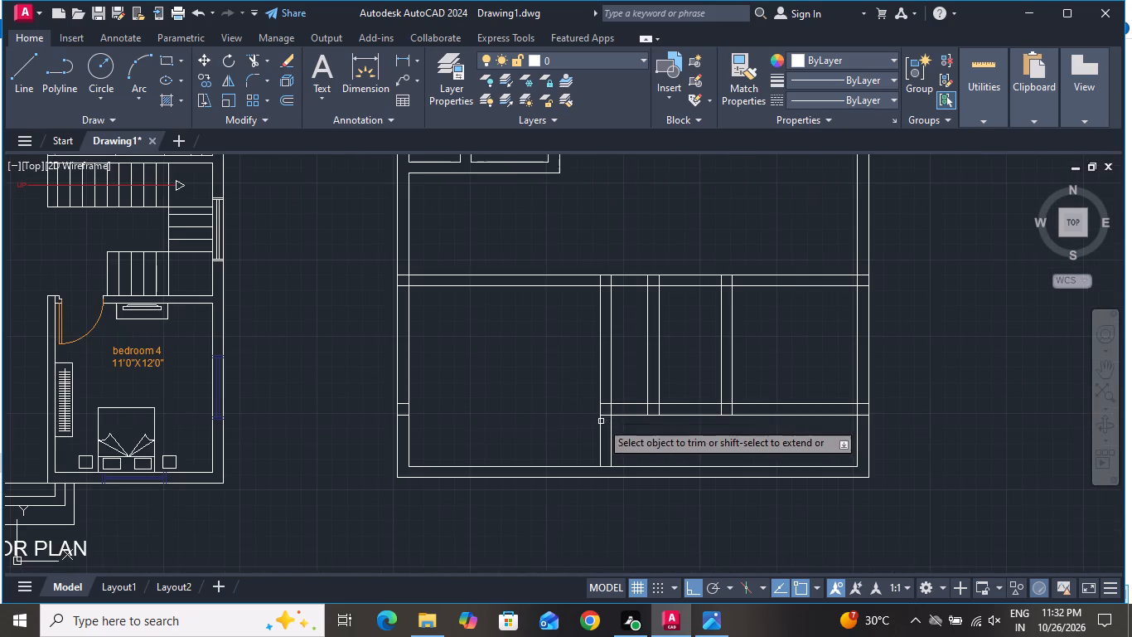
pyautogui.scroll(2, 392, 263)
pyautogui.click(423, 280)
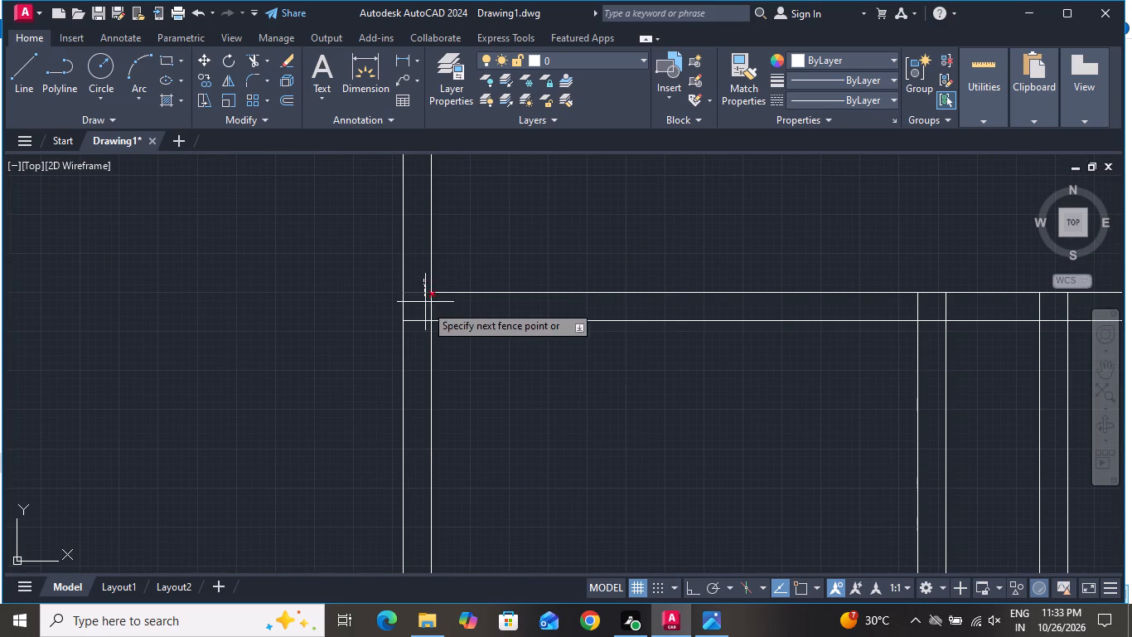
pyautogui.click(421, 338)
pyautogui.click(426, 310)
pyautogui.click(443, 302)
# Trim the lower partition's two leftover line pieces inside the left outer wall.
pyautogui.scroll(-2, 487, 306)
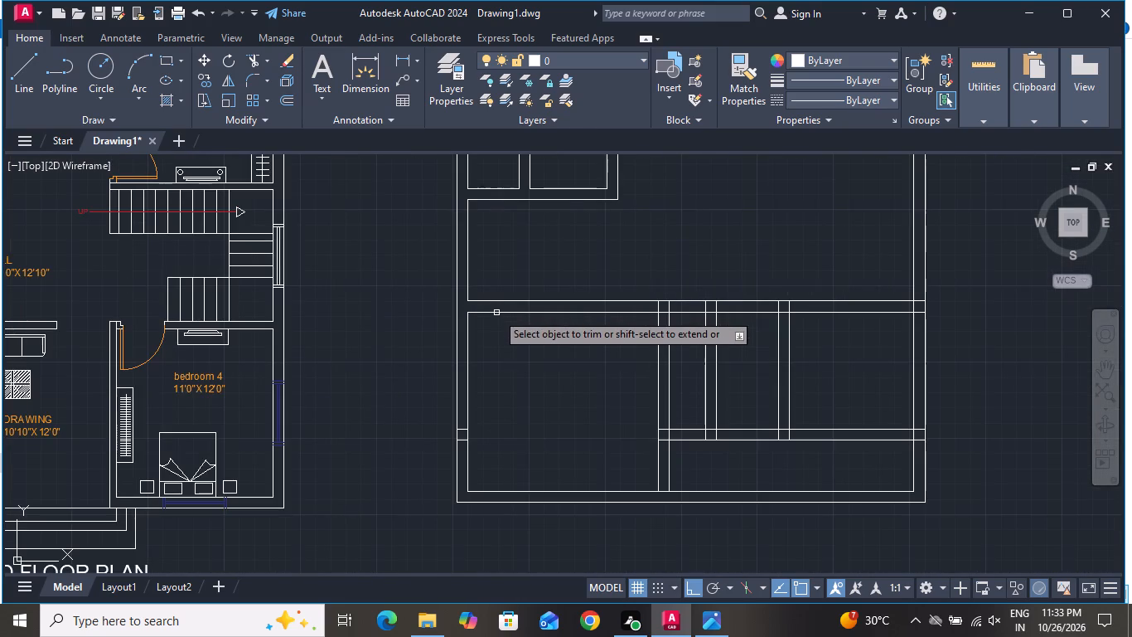
pyautogui.scroll(-1, 505, 317)
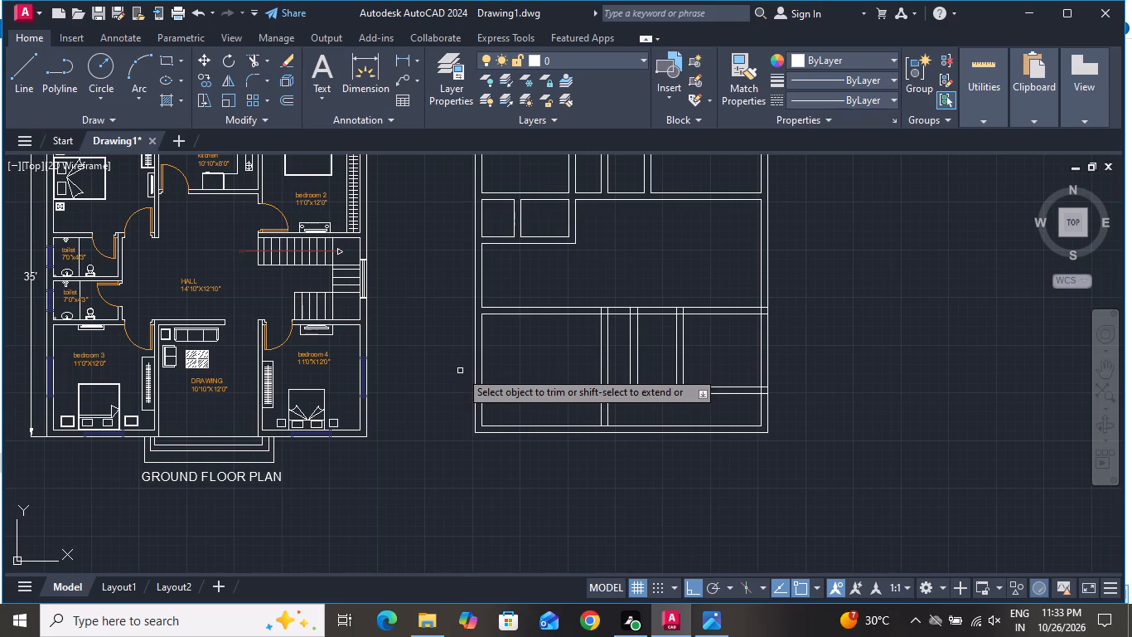
pyautogui.scroll(5, 481, 391)
pyautogui.click(441, 360)
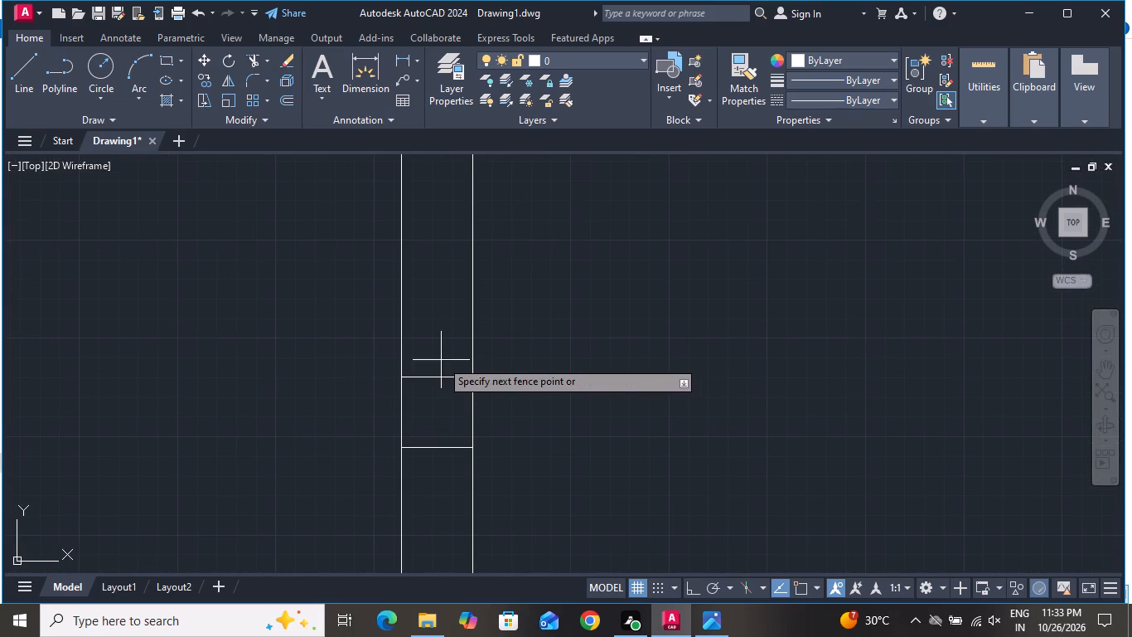
pyautogui.click(437, 477)
# Trim the overlapping lines where the three vertical partitions meet the middle horizontal partition.
pyautogui.scroll(-3, 466, 362)
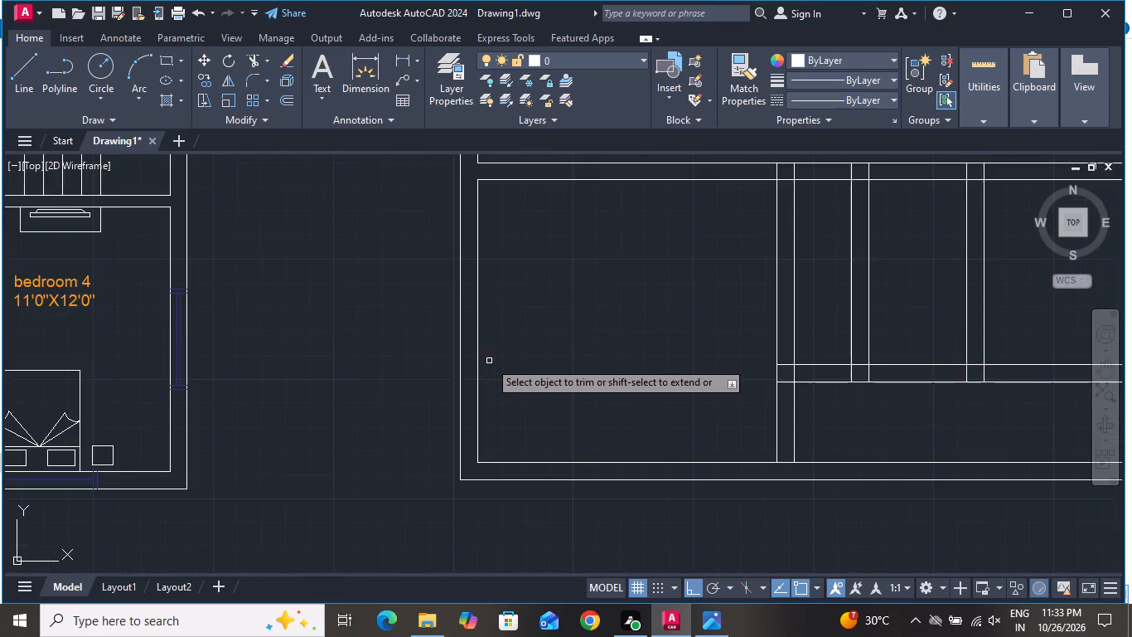
pyautogui.scroll(-3, 495, 367)
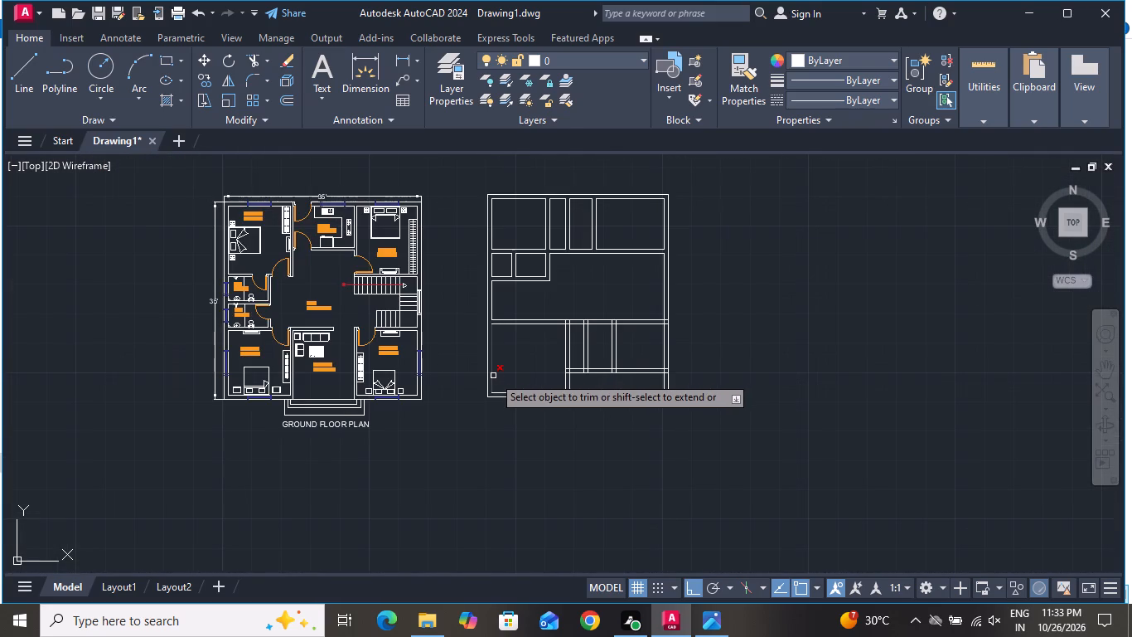
pyautogui.scroll(3, 553, 348)
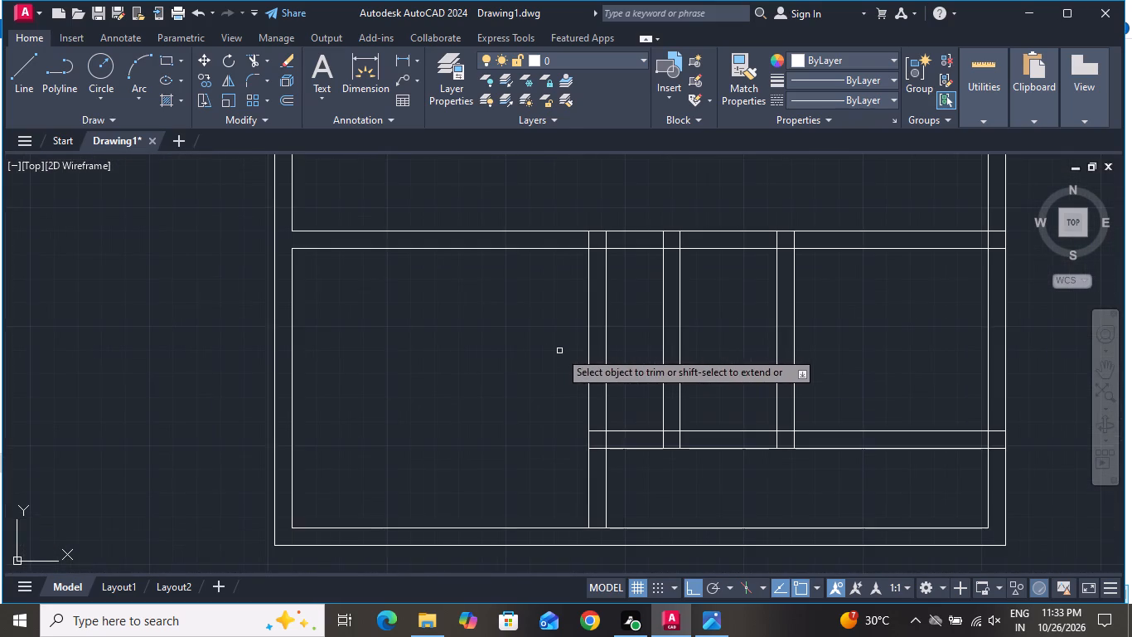
pyautogui.scroll(-2, 571, 363)
pyautogui.scroll(3, 590, 316)
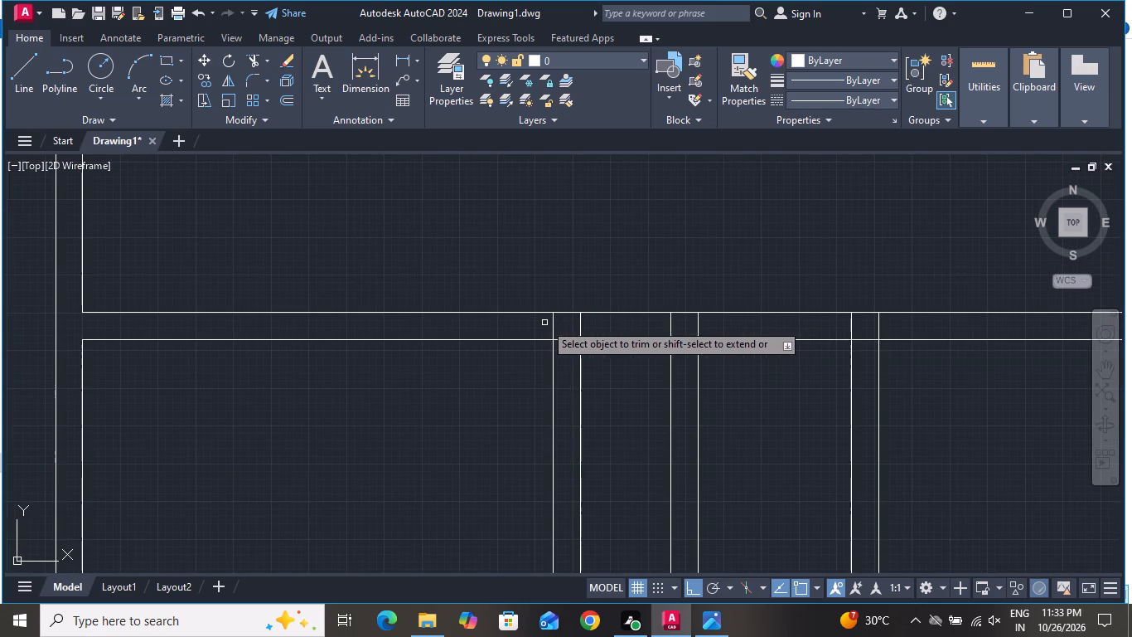
pyautogui.click(544, 323)
pyautogui.click(883, 323)
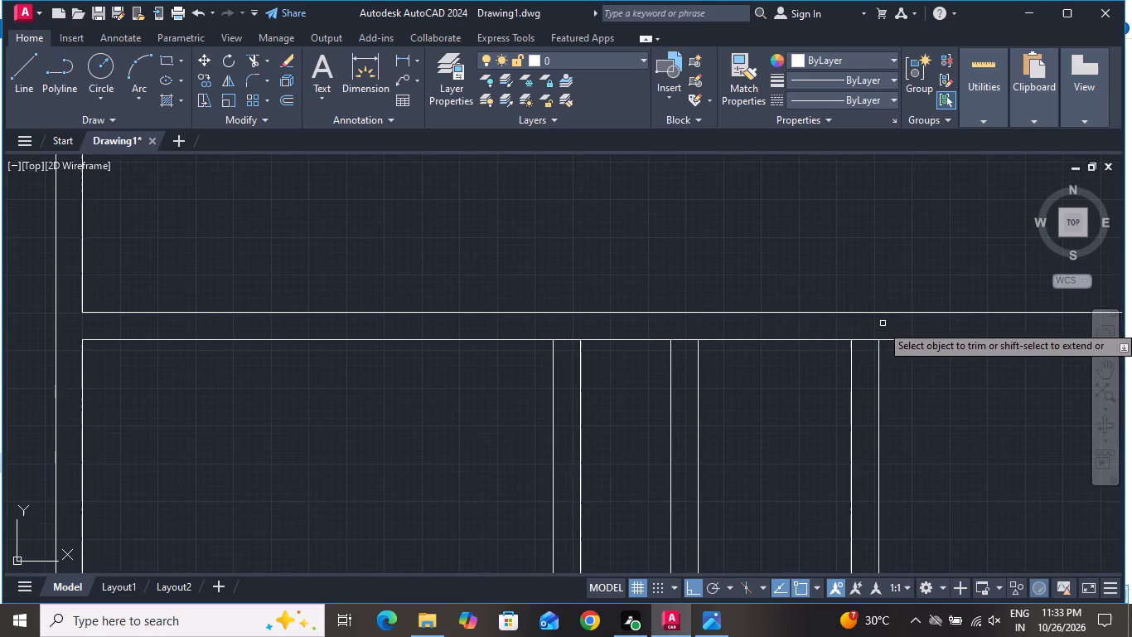
pyautogui.click(864, 329)
pyautogui.click(863, 406)
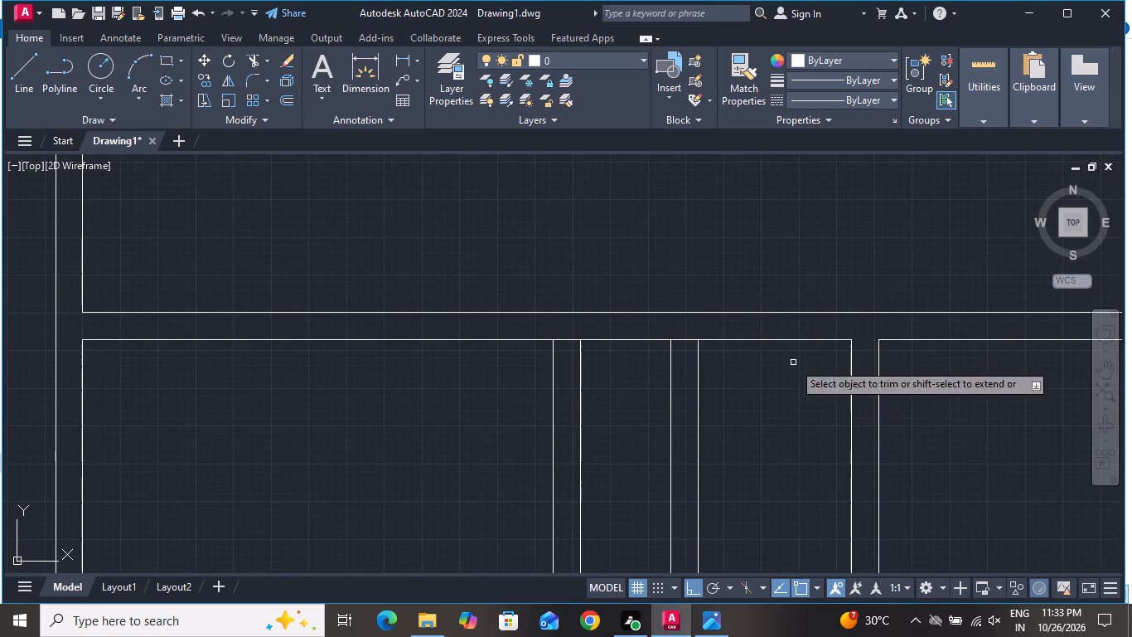
pyautogui.click(675, 323)
pyautogui.click(684, 361)
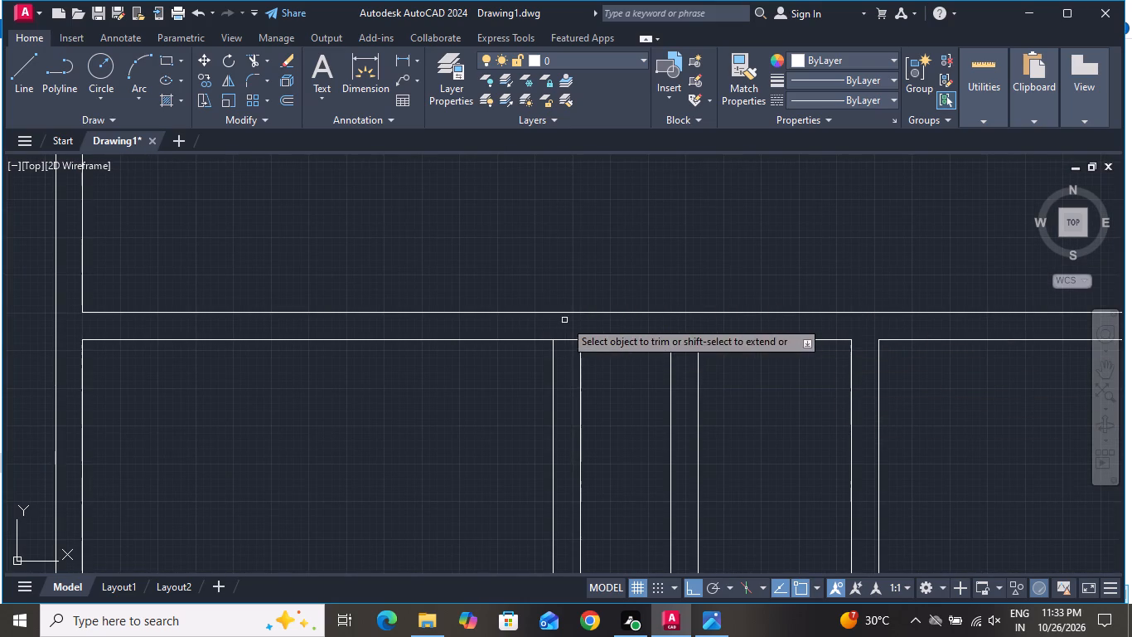
pyautogui.click(565, 320)
pyautogui.click(573, 369)
# Trim the overlapping lines where the lower horizontal partition meets the left-hand and central vertical partitions.
pyautogui.scroll(-2, 588, 256)
pyautogui.scroll(3, 573, 411)
pyautogui.click(588, 433)
pyautogui.click(603, 344)
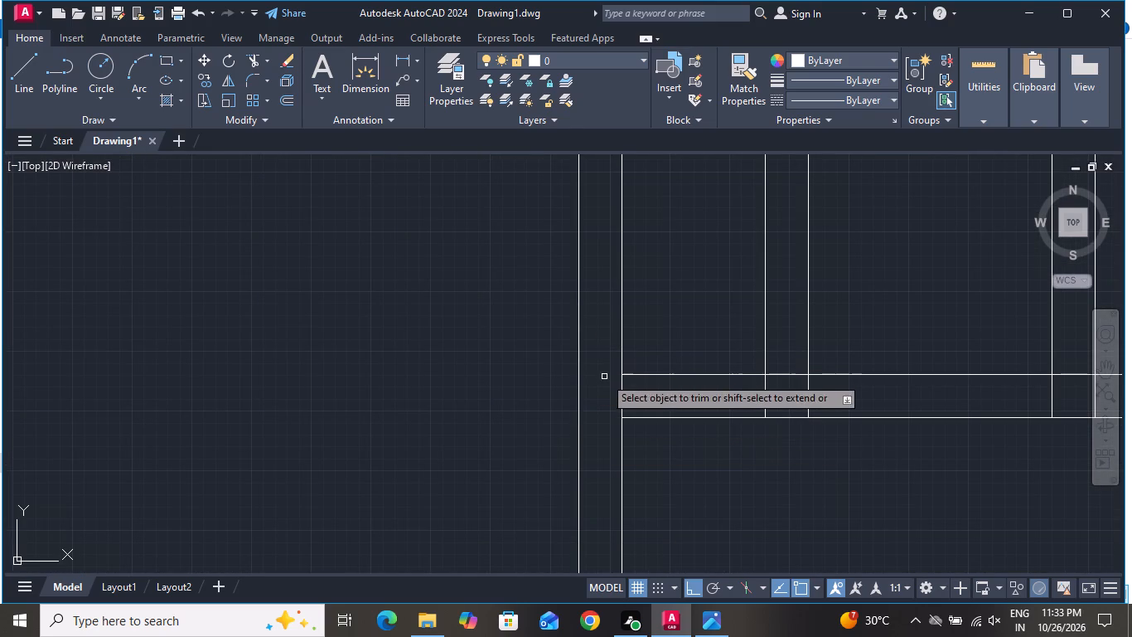
pyautogui.click(604, 377)
pyautogui.click(825, 396)
pyautogui.scroll(-3, 724, 406)
pyautogui.scroll(3, 742, 402)
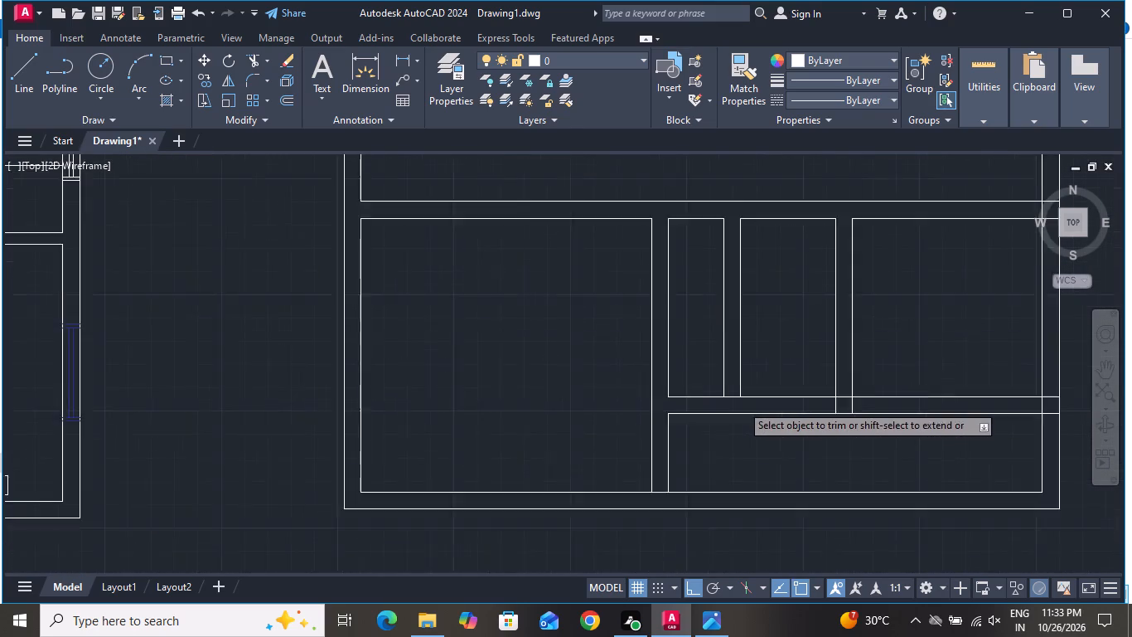
pyautogui.click(715, 403)
pyautogui.click(714, 385)
# Trim the lower horizontal partition's line ends inside the right outer wall and the inner wall line crossing that partition.
pyautogui.scroll(1, 714, 385)
pyautogui.scroll(-3, 694, 413)
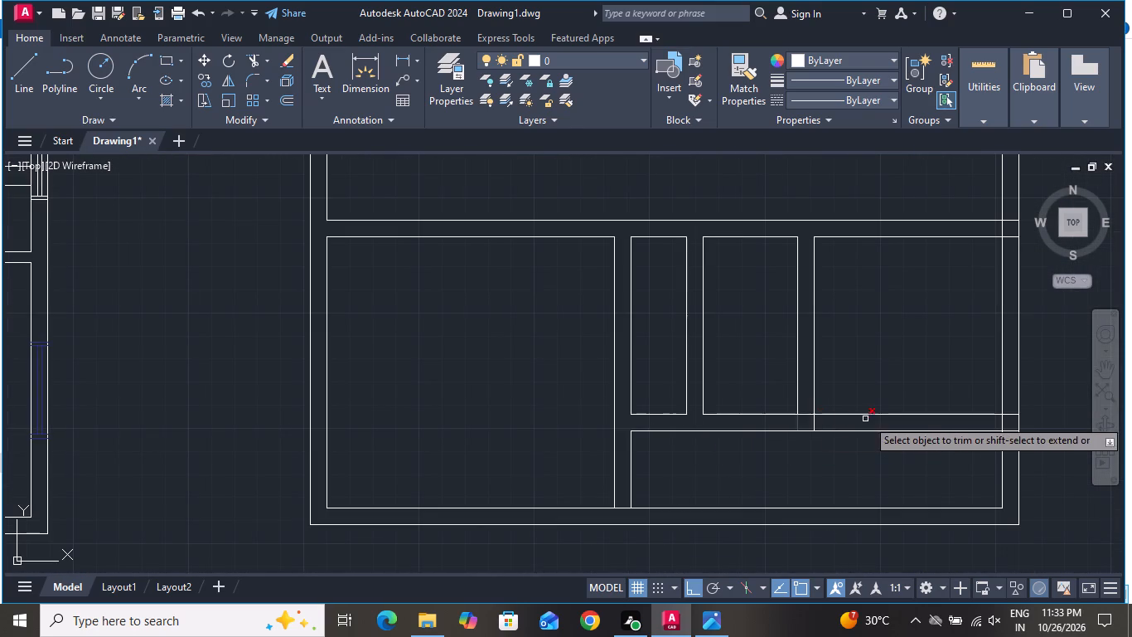
pyautogui.scroll(3, 1028, 433)
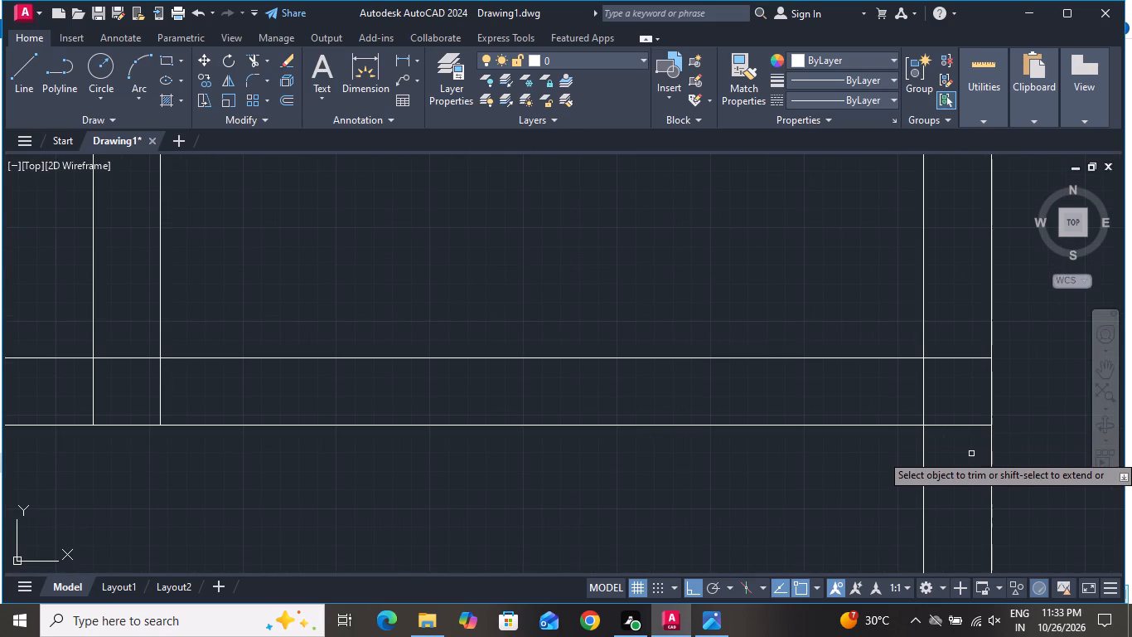
pyautogui.click(971, 454)
pyautogui.click(965, 326)
pyautogui.click(958, 363)
pyautogui.click(869, 390)
# Trim the overlapping lines where the right-hand vertical partition meets the lower horizontal partition.
pyautogui.scroll(-2, 1002, 367)
pyautogui.scroll(2, 617, 376)
pyautogui.click(626, 380)
pyautogui.click(782, 381)
pyautogui.click(724, 377)
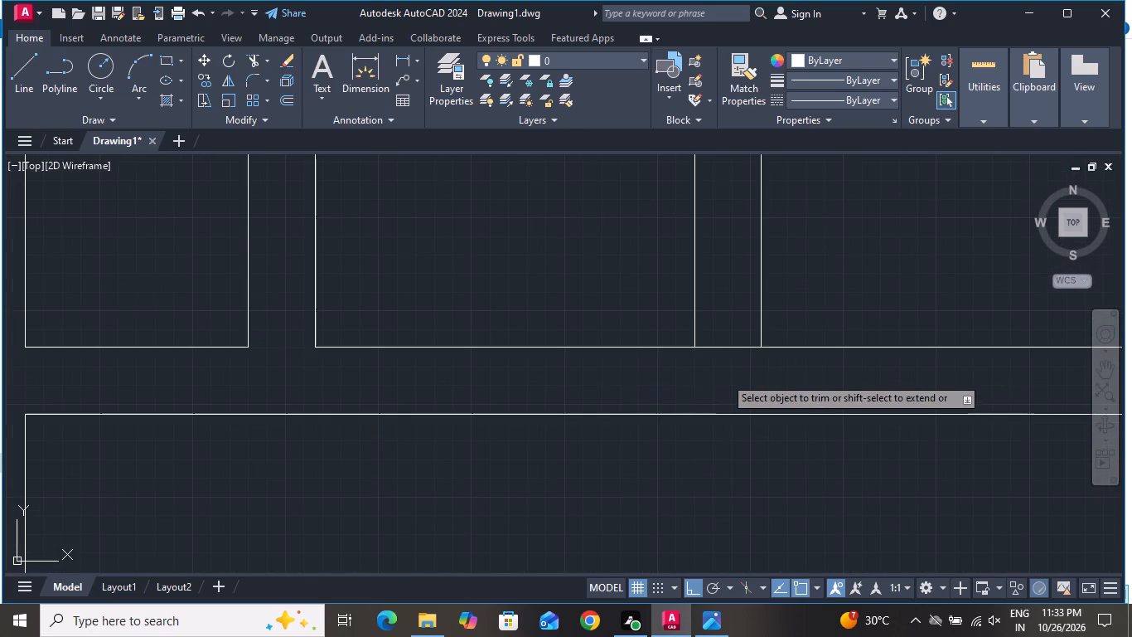
pyautogui.click(724, 320)
pyautogui.scroll(-3, 738, 349)
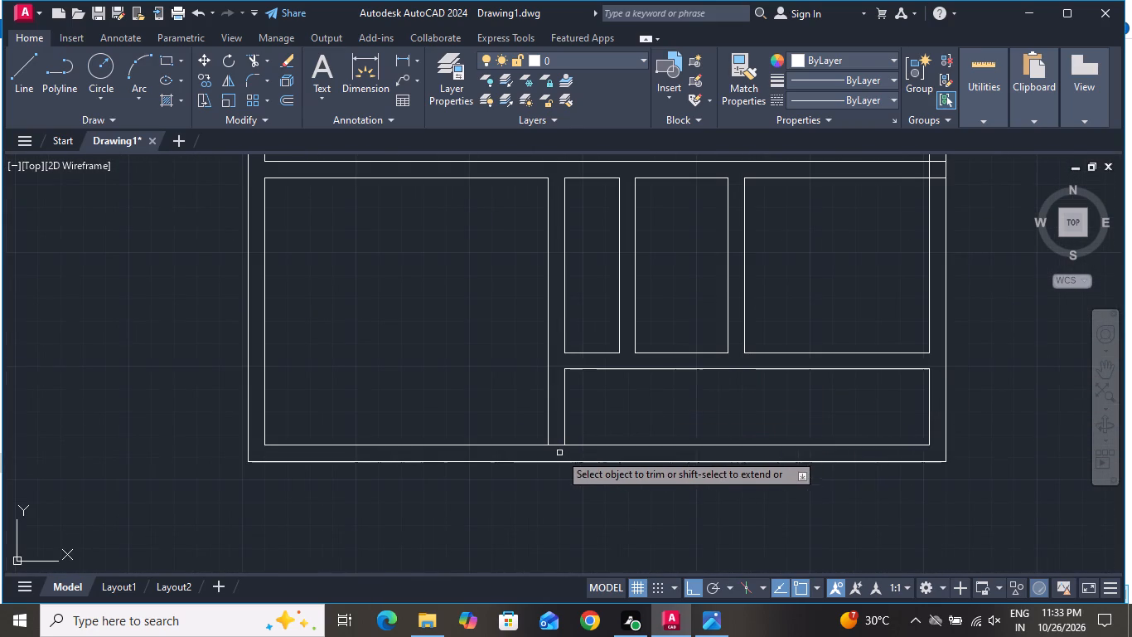
# Trim the inner wall line crossing the left-hand vertical partition where it meets the bottom outer wall.
pyautogui.scroll(2, 559, 452)
pyautogui.click(559, 452)
pyautogui.click(559, 435)
pyautogui.scroll(-3, 578, 464)
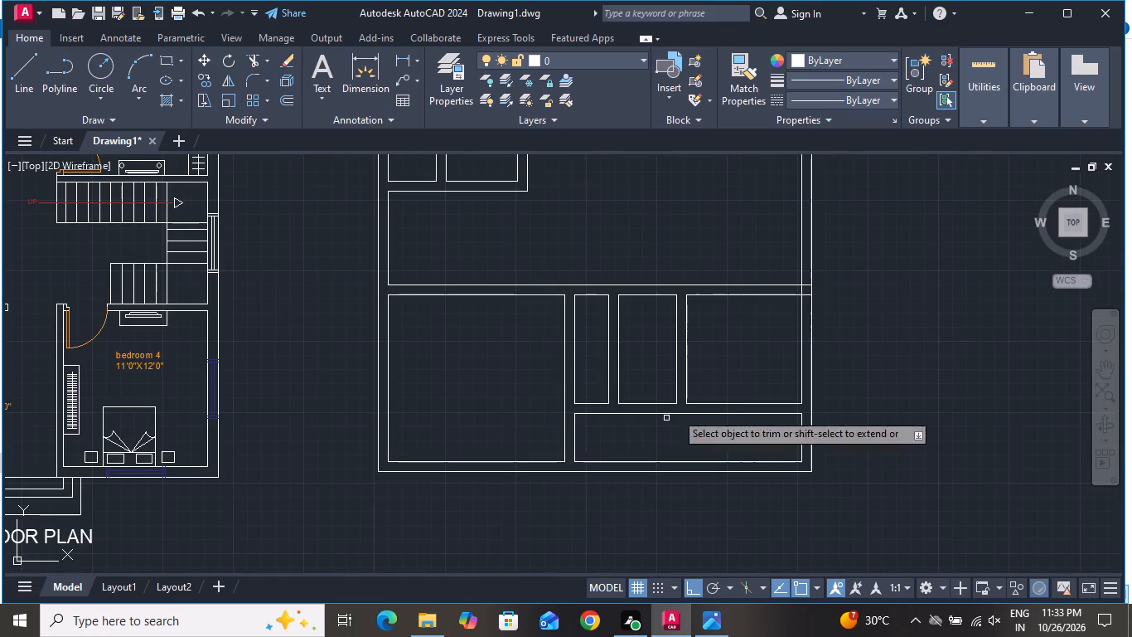
# Trim the overlapping lines where the middle horizontal partition meets the right outer wall.
pyautogui.scroll(3, 829, 278)
pyautogui.scroll(2, 743, 295)
pyautogui.click(741, 298)
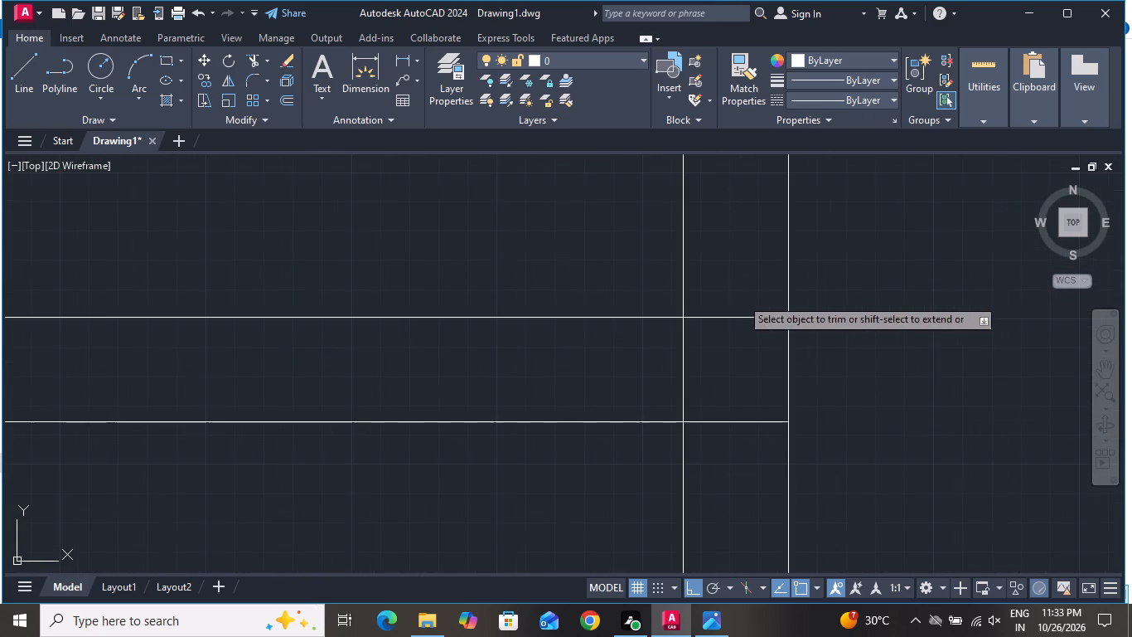
pyautogui.click(726, 469)
pyautogui.click(726, 385)
pyautogui.click(635, 374)
pyautogui.scroll(-2, 865, 396)
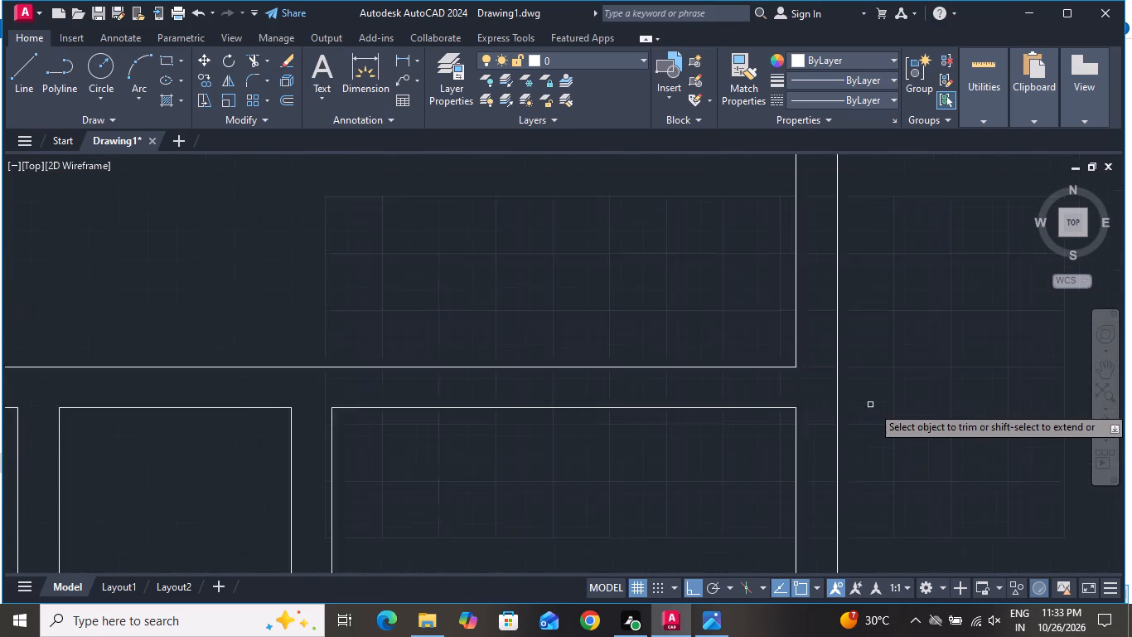
pyautogui.scroll(-4, 872, 406)
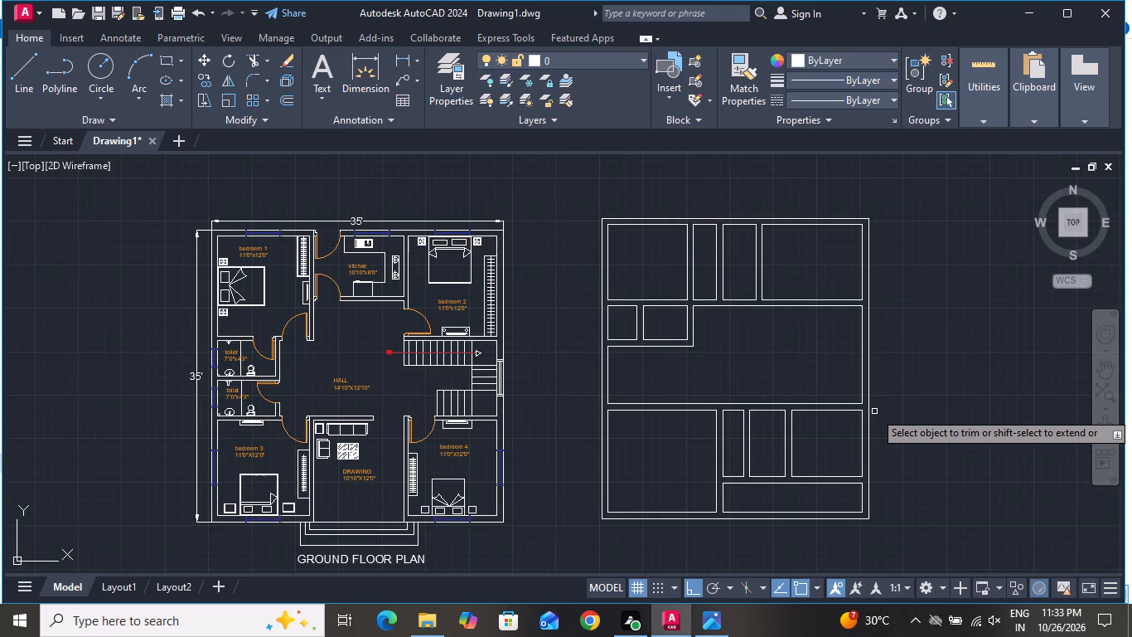
pyautogui.scroll(-1, 856, 402)
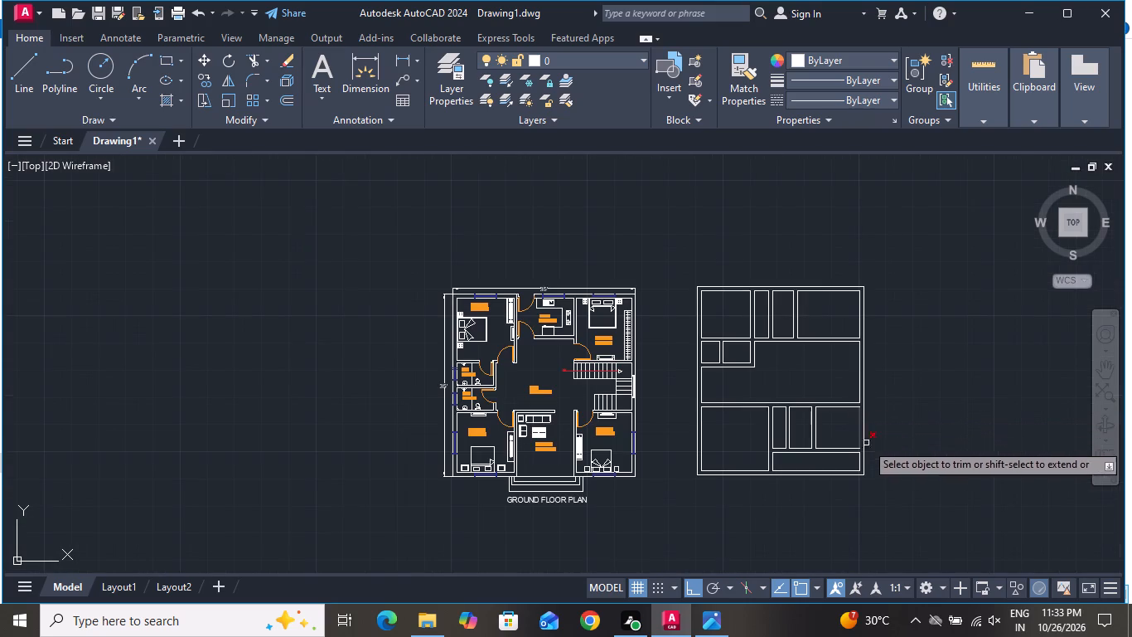
pyautogui.rightClick(789, 499)
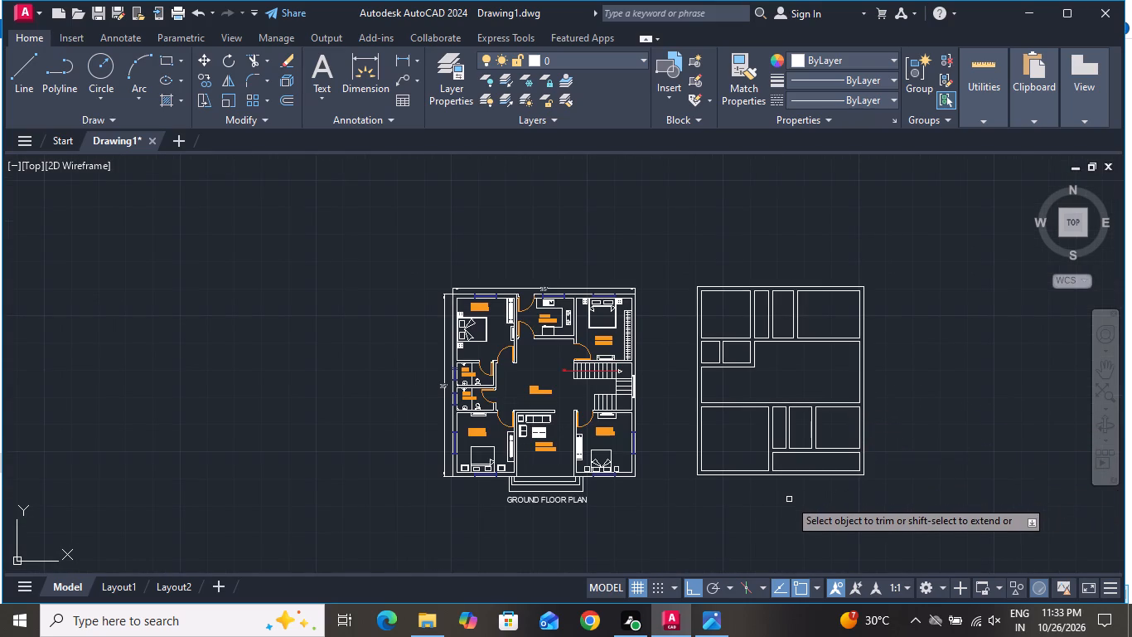
pyautogui.click(805, 303)
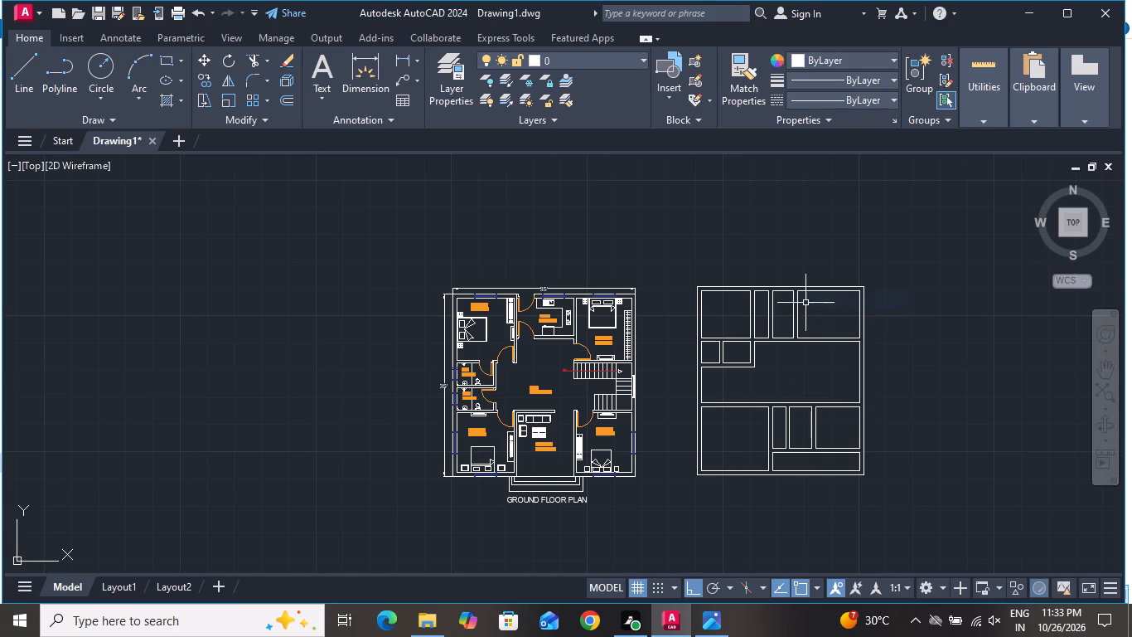
# Measure the inside width of the narrow second room along the top outer wall.
pyautogui.scroll(3, 763, 260)
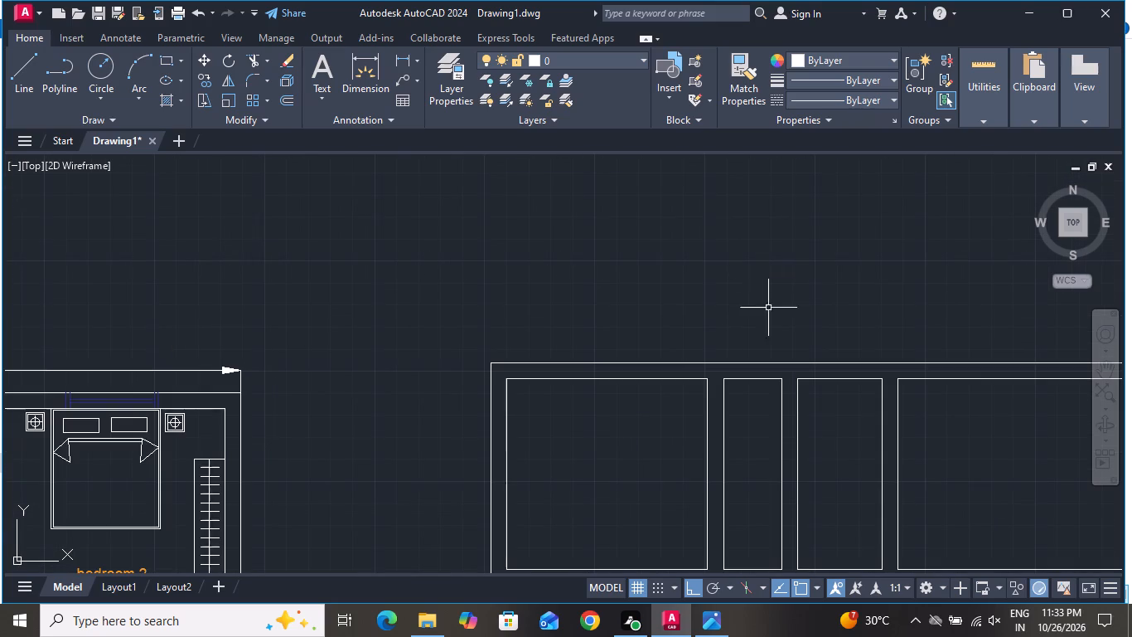
pyautogui.click(397, 56)
pyautogui.scroll(2, 818, 442)
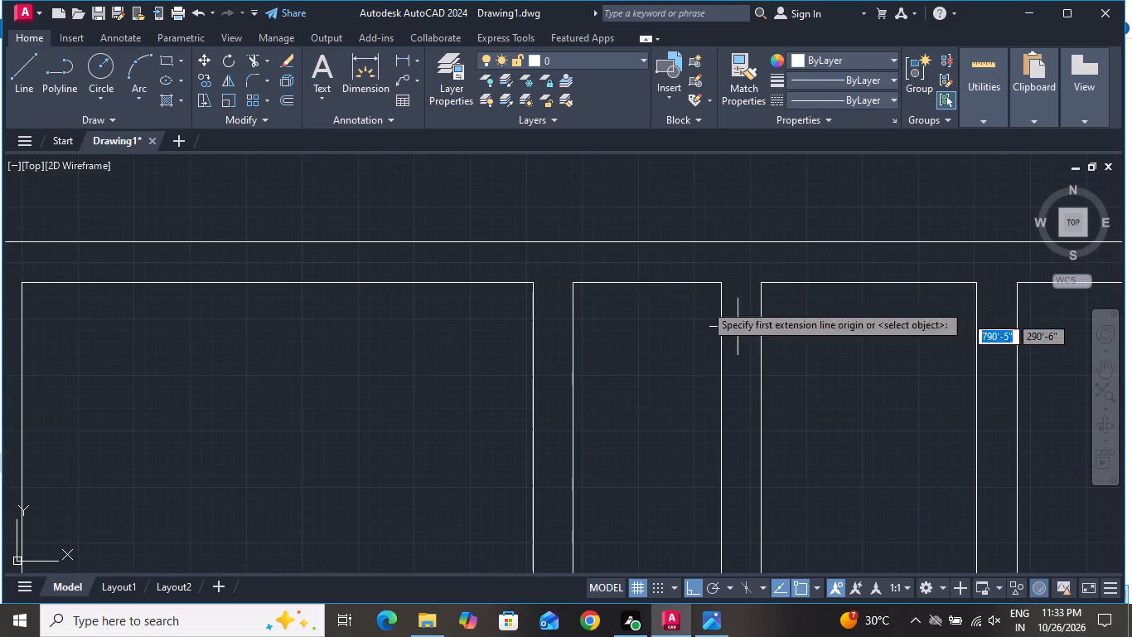
pyautogui.click(574, 280)
pyautogui.click(720, 281)
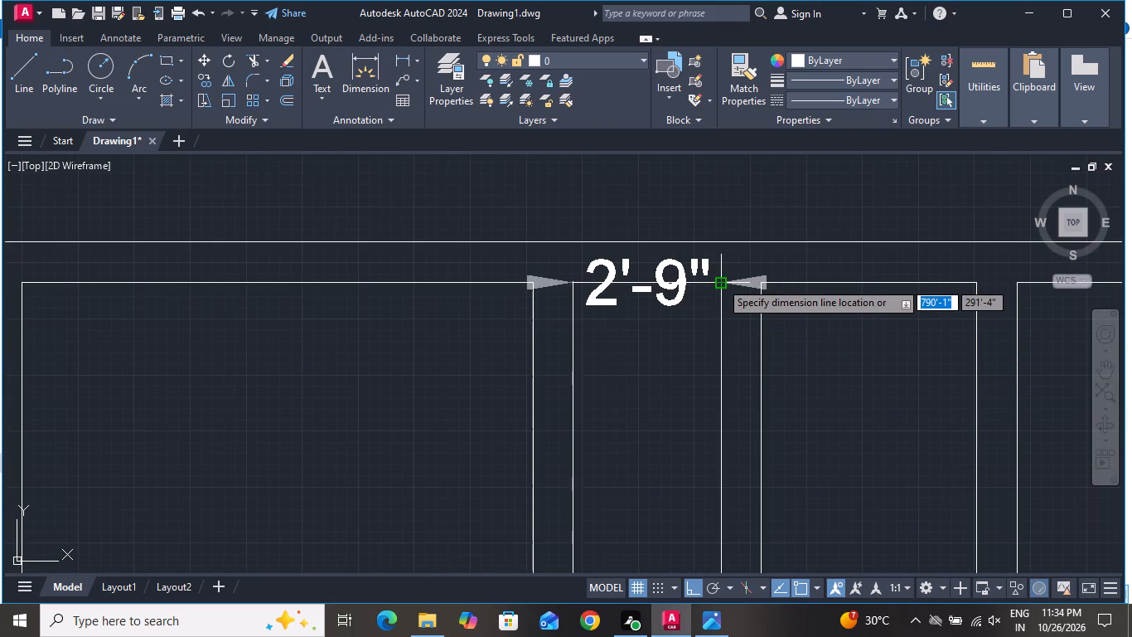
pyautogui.rightClick(720, 282)
pyautogui.click(729, 314)
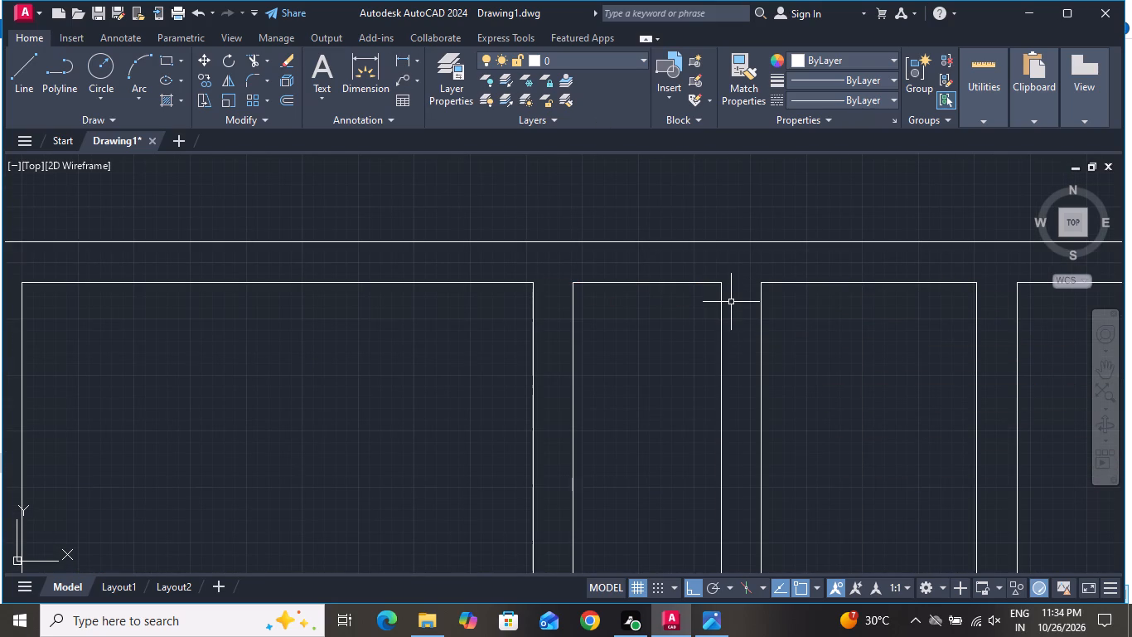
# Draw a vertical line across the top outer wall from the midpoint of the narrow second room's upper edge.
pyautogui.click(24, 62)
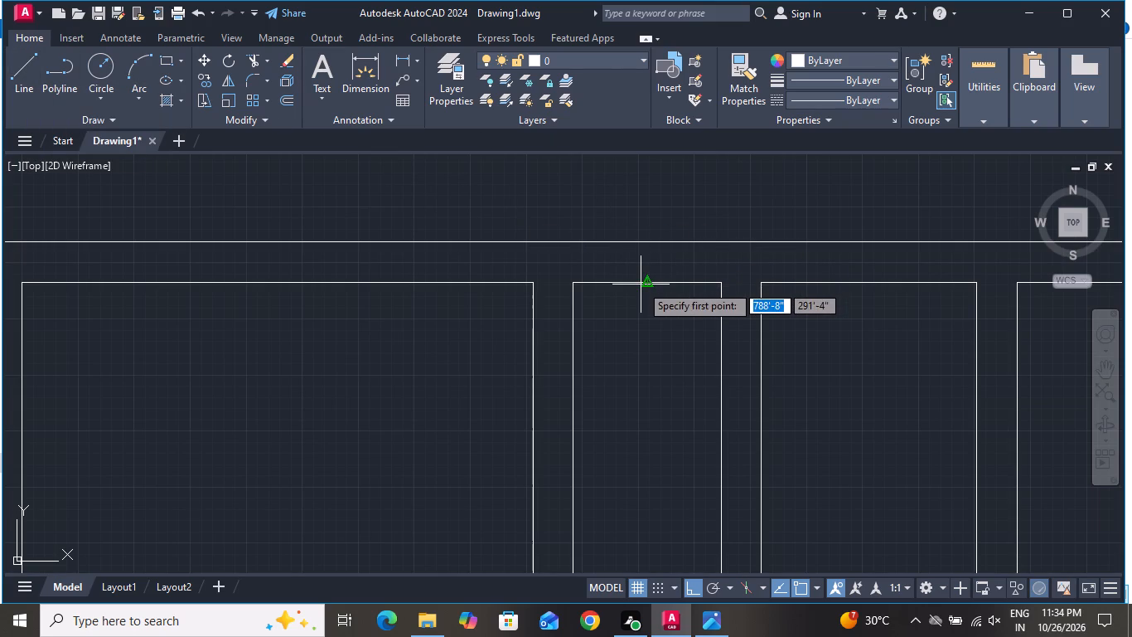
pyautogui.click(650, 280)
pyautogui.click(646, 238)
pyautogui.rightClick(646, 237)
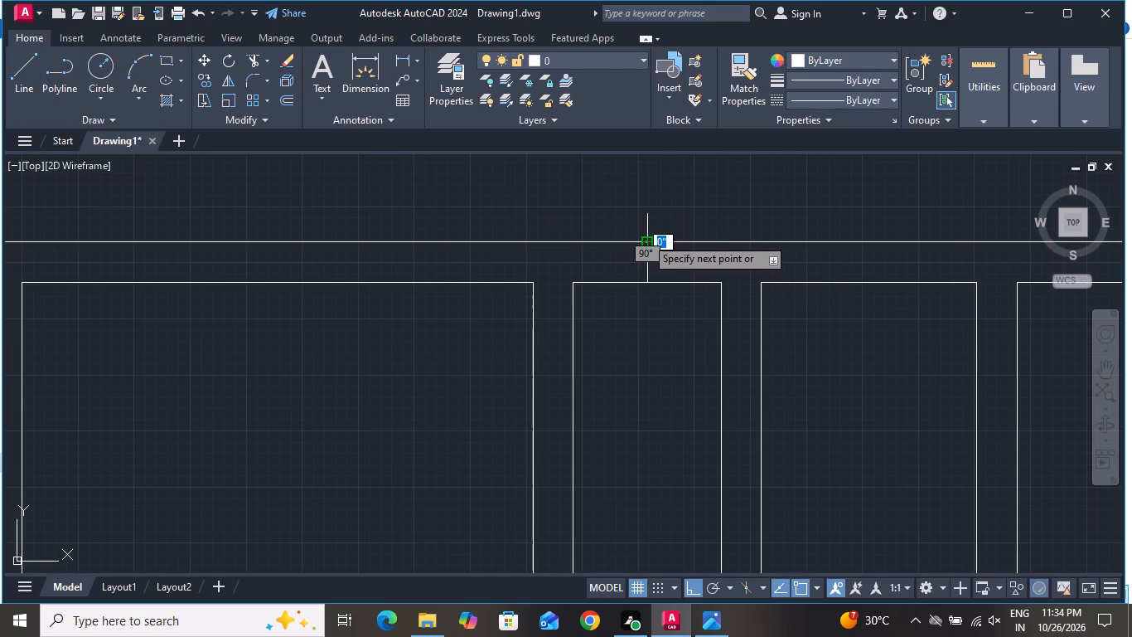
pyautogui.click(670, 256)
# Offset the vertical line across the top wall by 1' to both sides.
pyautogui.write('O')
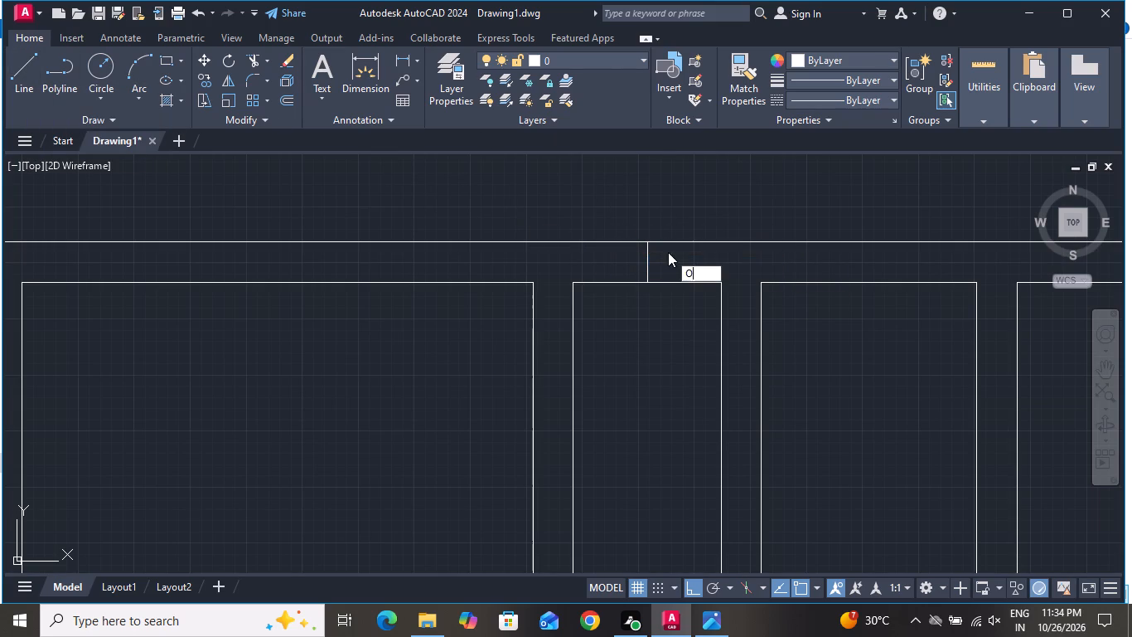
pyautogui.press('space')
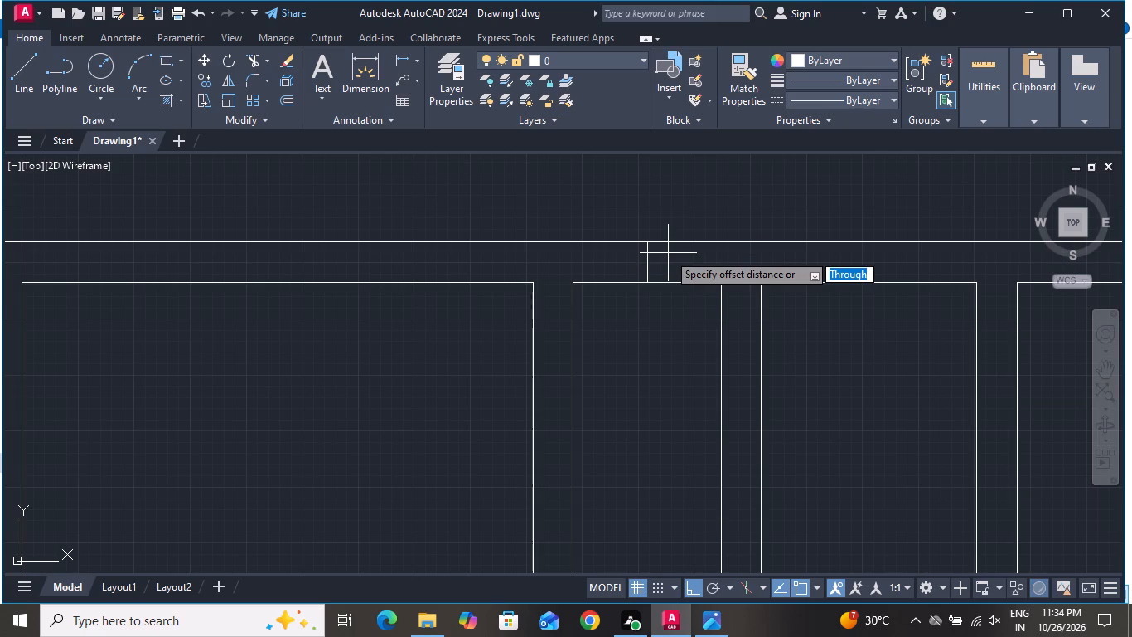
pyautogui.write("1'")
pyautogui.press('Return')
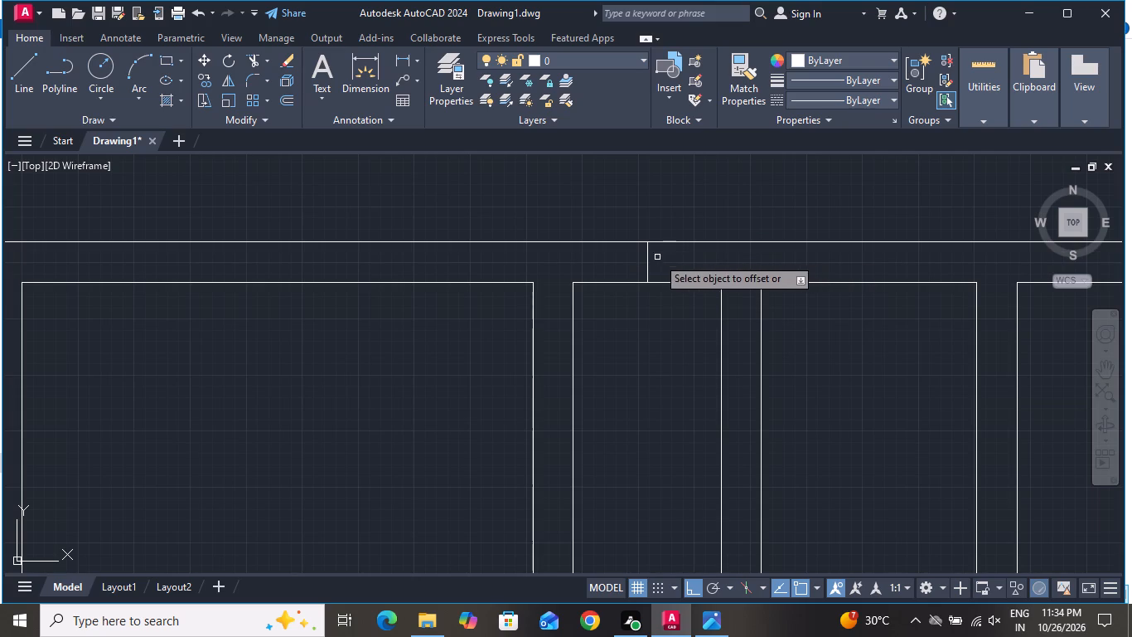
pyautogui.click(651, 269)
pyautogui.click(647, 272)
pyautogui.click(604, 279)
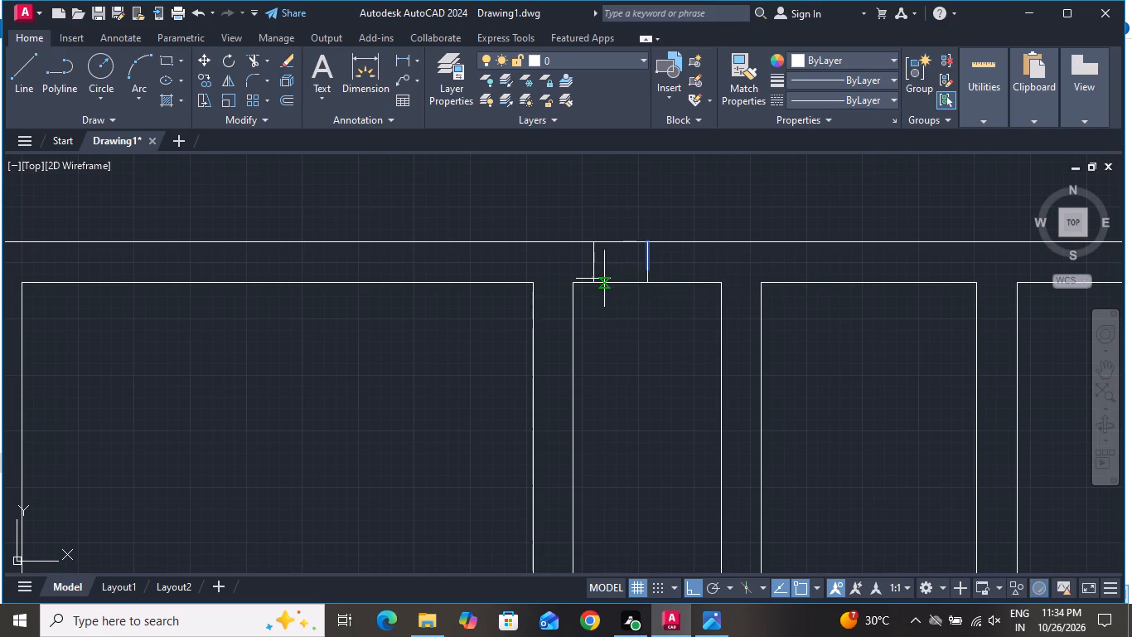
pyautogui.click(648, 268)
pyautogui.click(675, 266)
pyautogui.rightClick(647, 306)
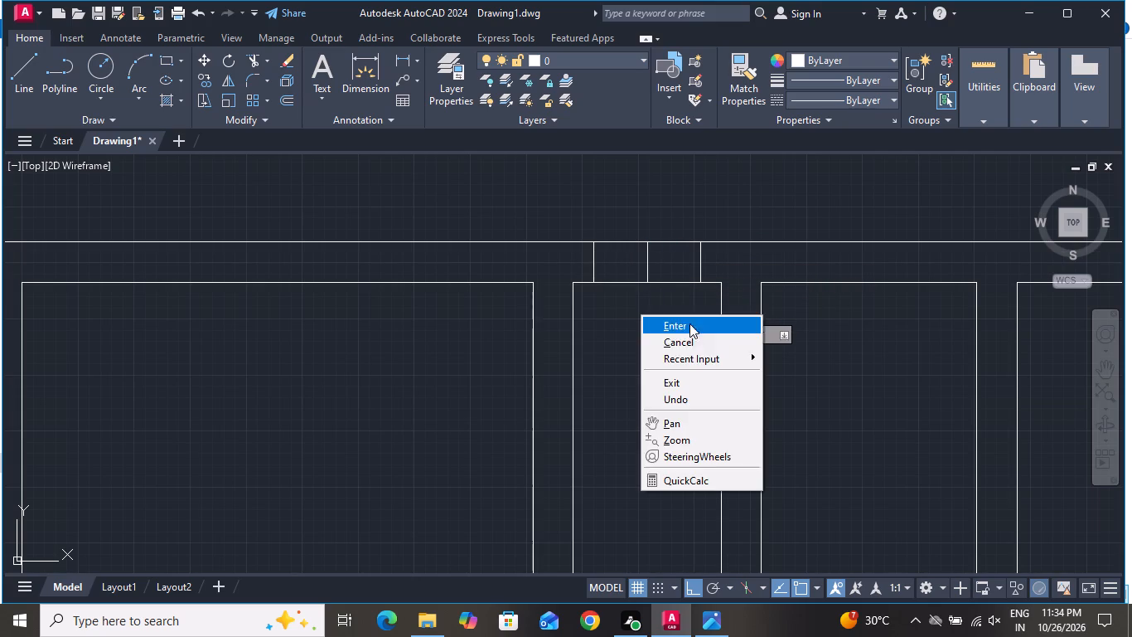
pyautogui.click(690, 338)
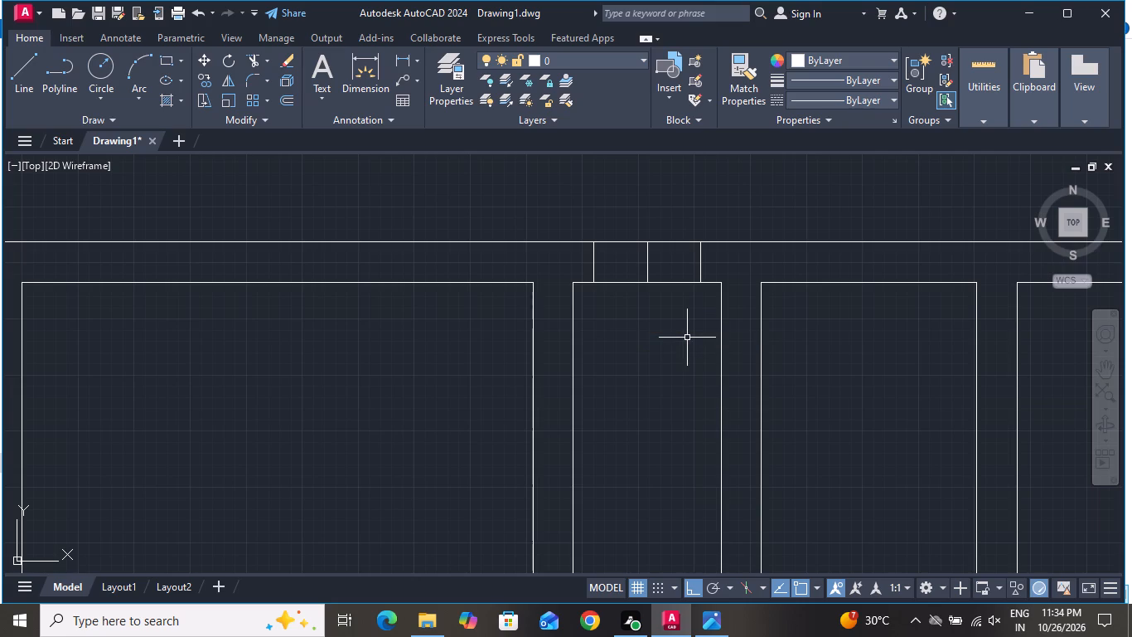
# Offset the two outer opening lines in the top wall outward by 3".
pyautogui.write('O 3"')
pyautogui.press('Return')
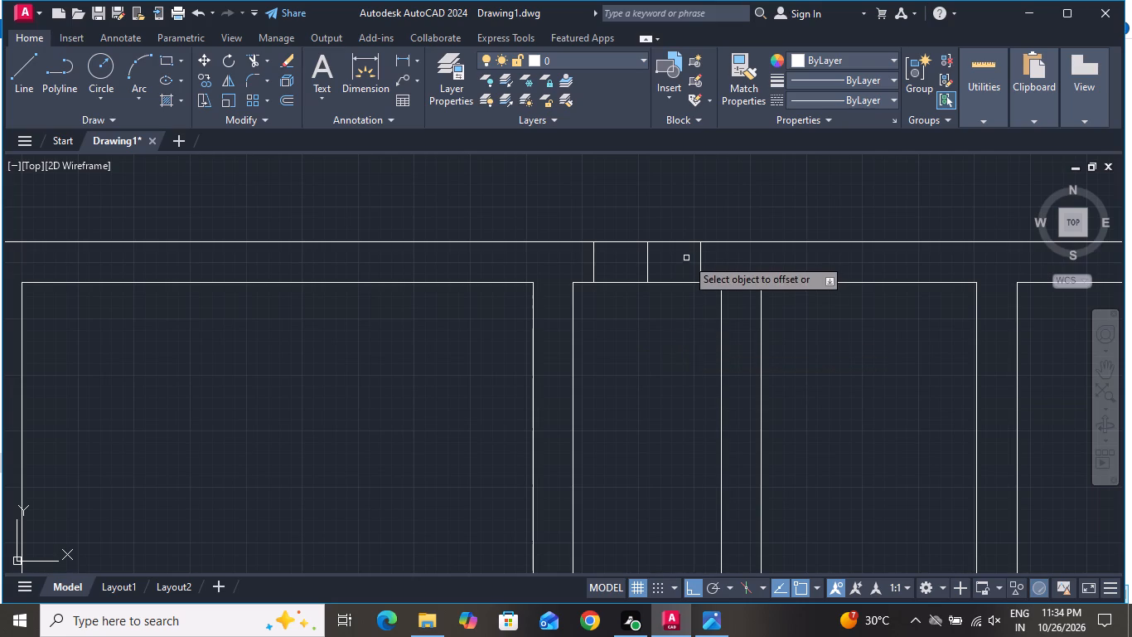
pyautogui.click(702, 256)
pyautogui.click(710, 255)
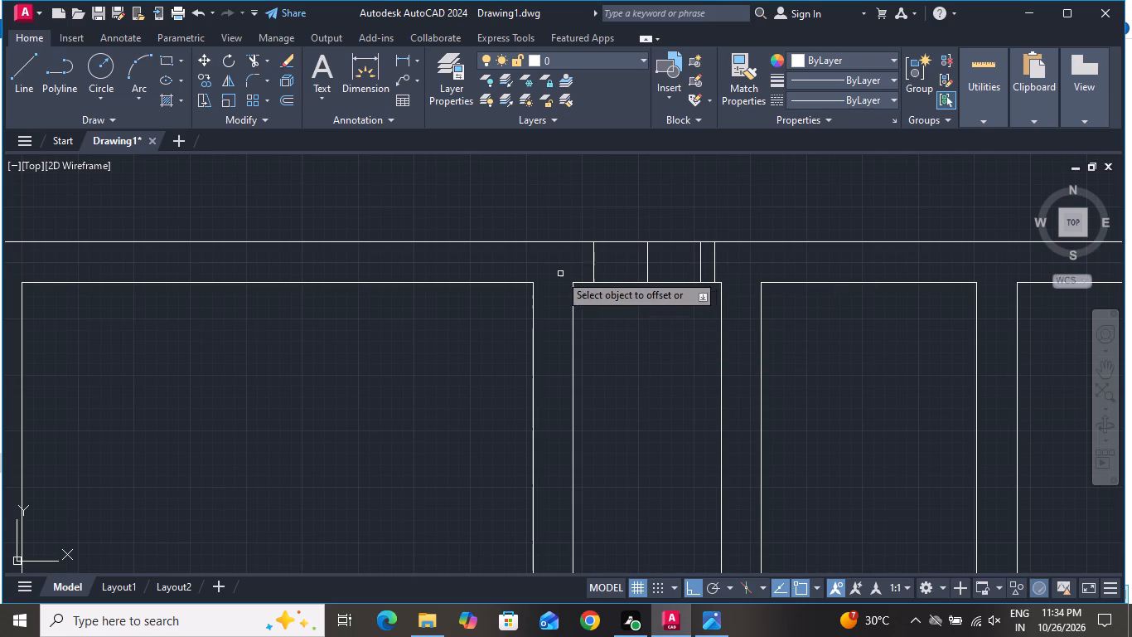
pyautogui.click(596, 264)
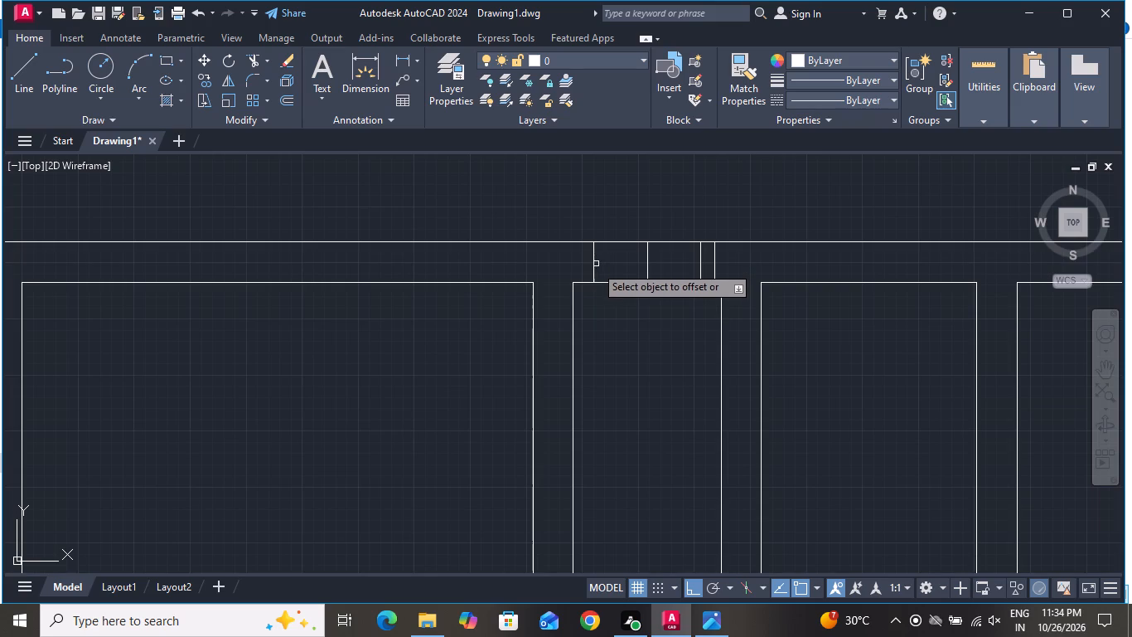
pyautogui.click(594, 262)
pyautogui.click(581, 268)
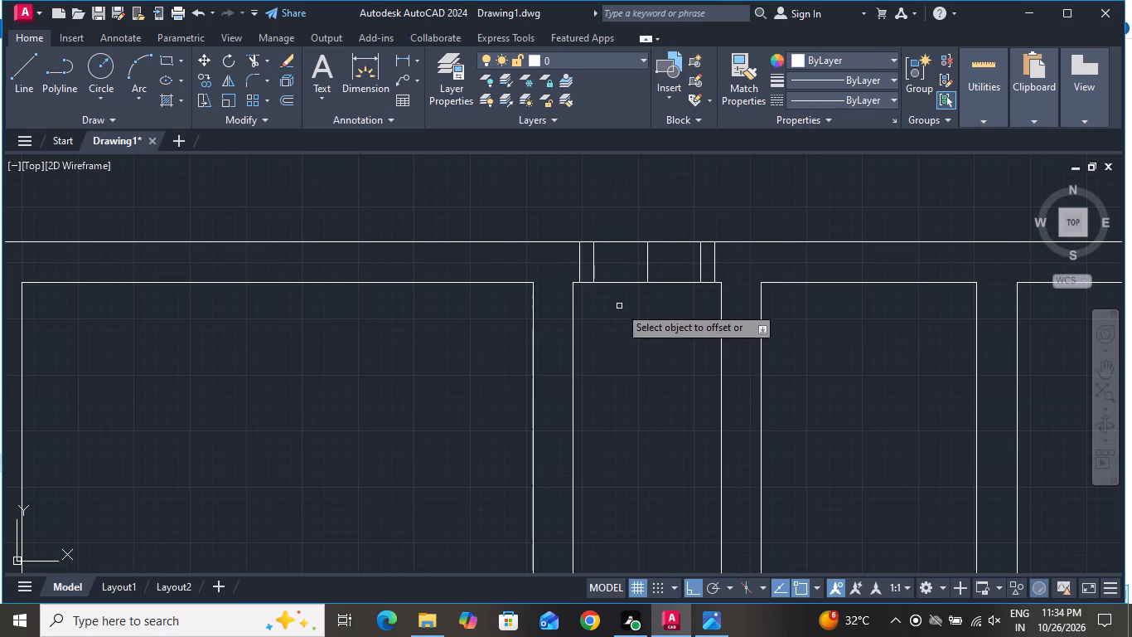
pyautogui.rightClick(614, 312)
pyautogui.click(622, 352)
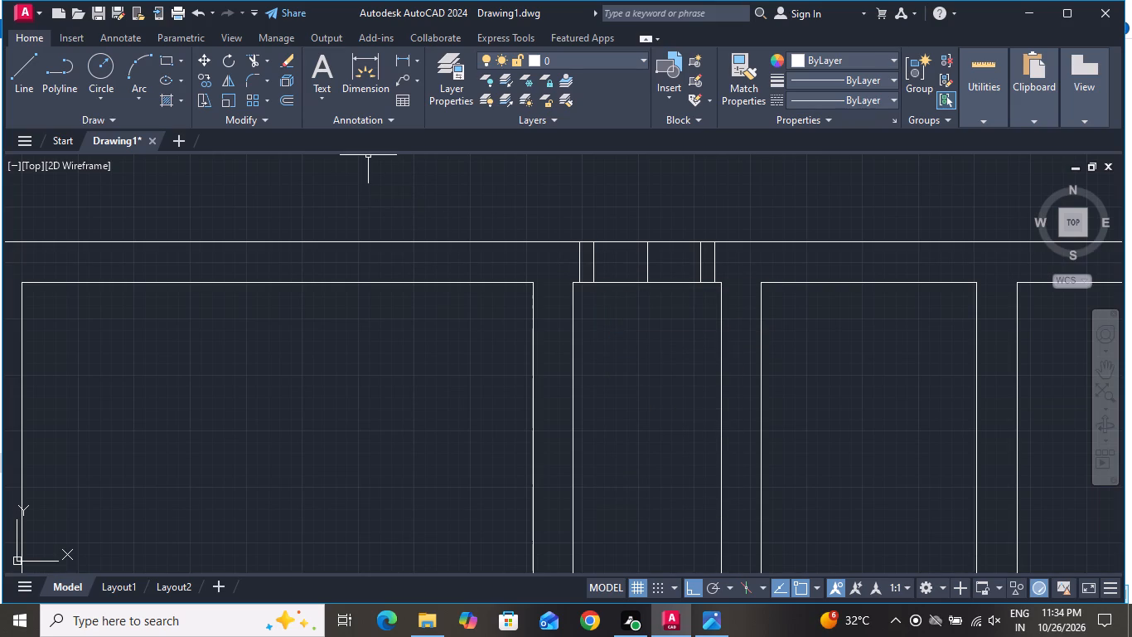
# Draw a 1' vertical line downward from the midpoint of the opening line 1' right of centre.
pyautogui.click(12, 63)
pyautogui.scroll(1, 847, 341)
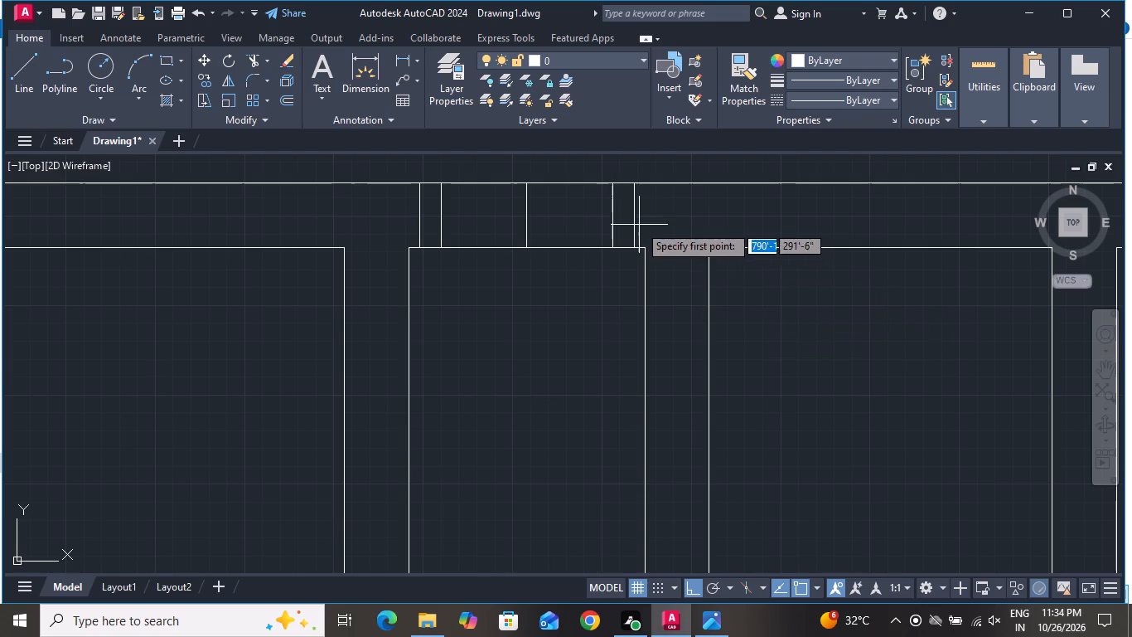
pyautogui.click(615, 212)
pyautogui.write("1'")
pyautogui.press('Return')
pyautogui.rightClick(571, 385)
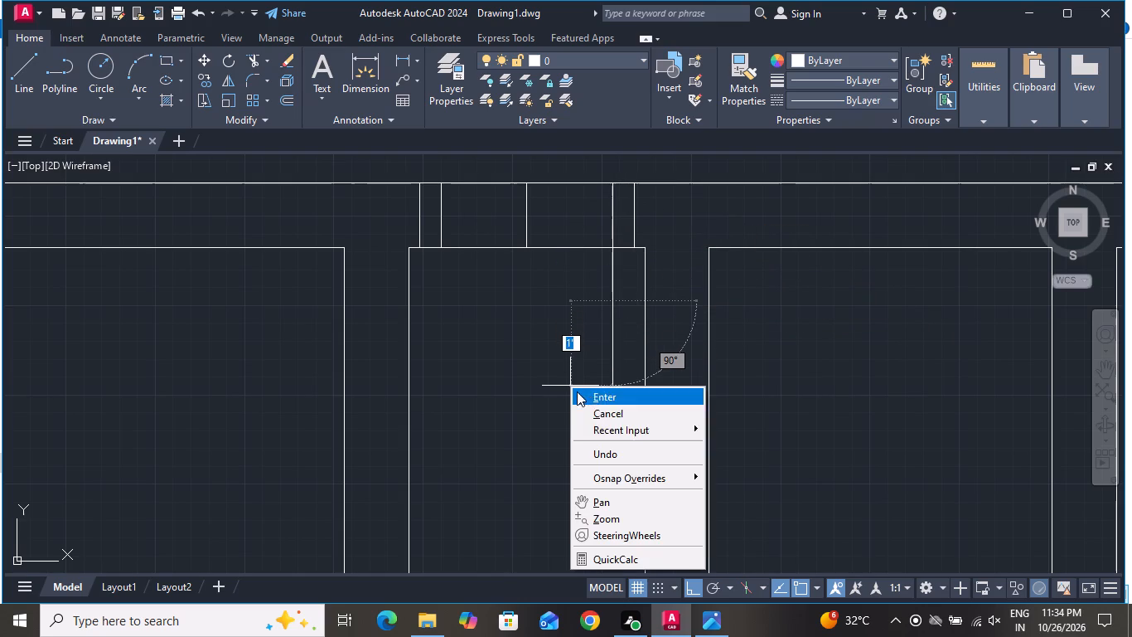
pyautogui.click(607, 428)
pyautogui.click(607, 415)
# Offset the 1' vertical line by 2" toward the opening's centre line to form the door leaf.
pyautogui.write('O')
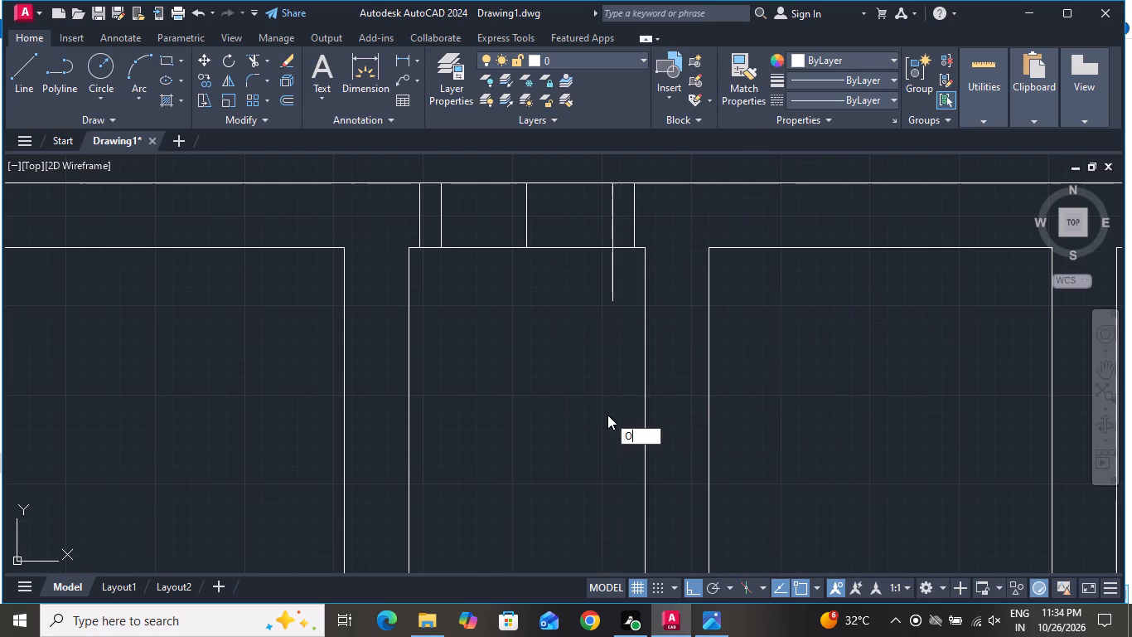
pyautogui.press('space')
pyautogui.press('2')
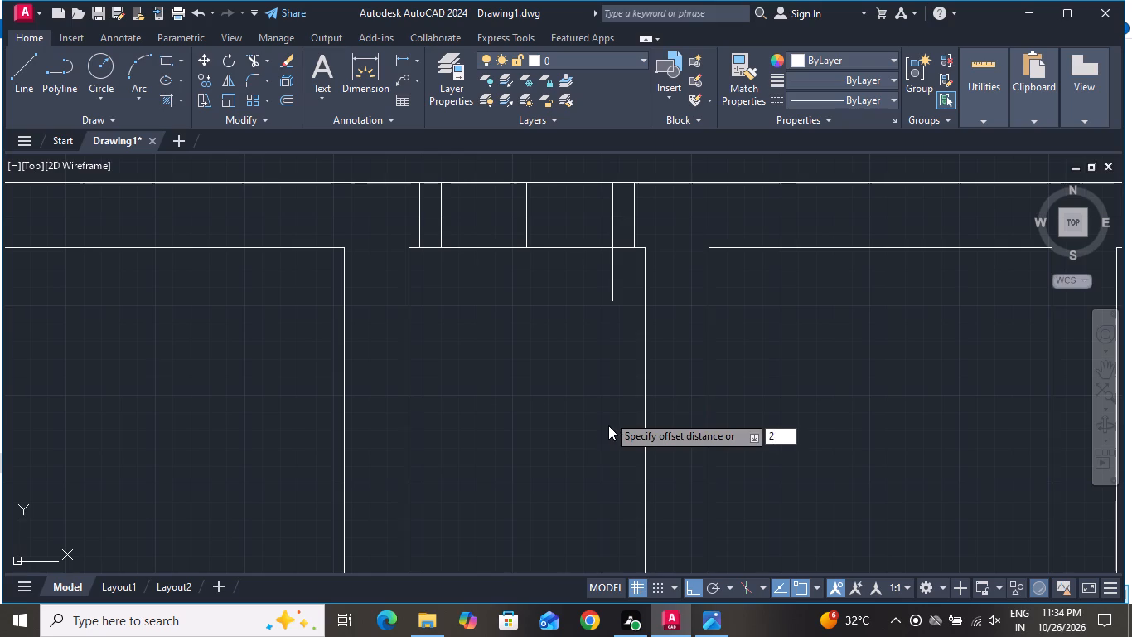
pyautogui.hotkey('shift', '"')
pyautogui.press('Return')
pyautogui.click(616, 261)
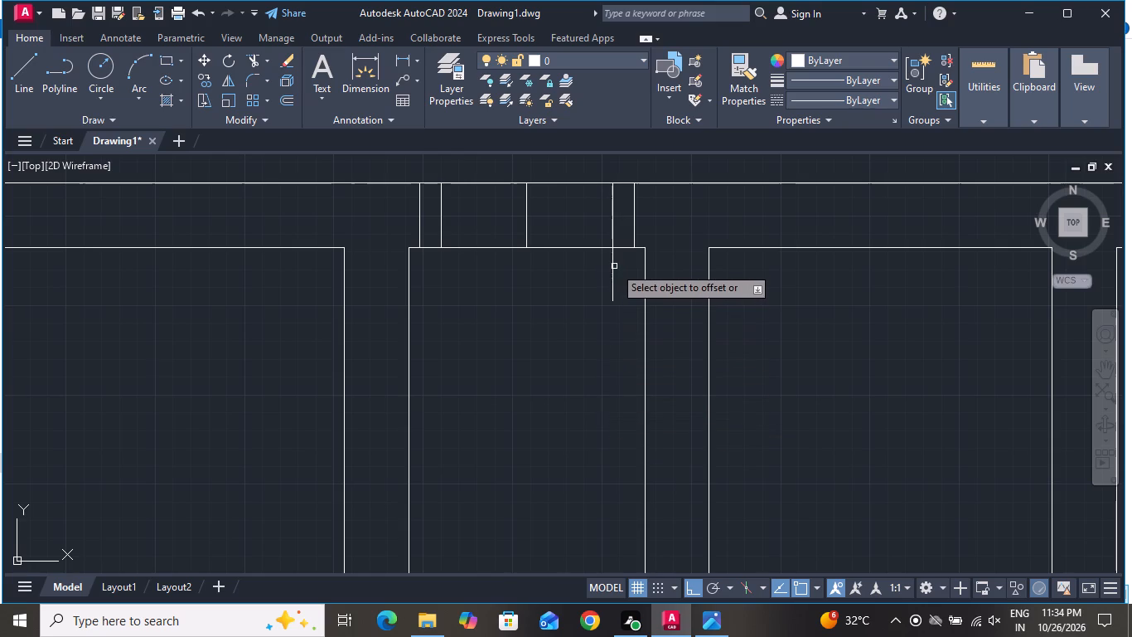
pyautogui.click(614, 266)
pyautogui.click(593, 277)
pyautogui.rightClick(577, 309)
pyautogui.click(584, 338)
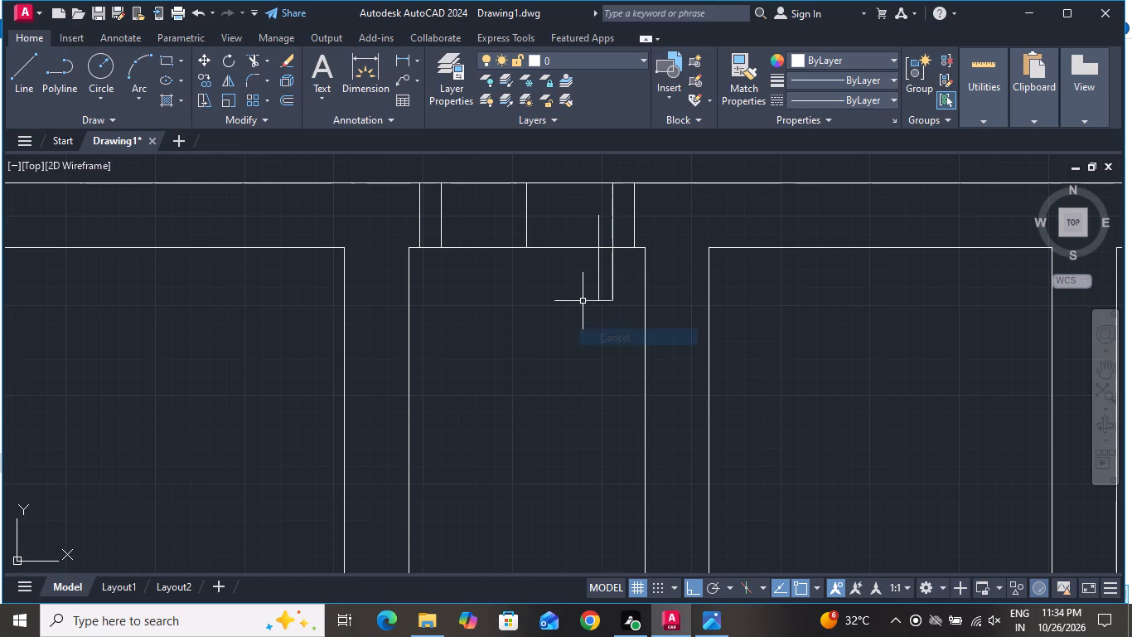
# Draw a three-point arc from the centre line's midpoint through the lower ends of both door leaf lines.
pyautogui.write('A')
pyautogui.press('space')
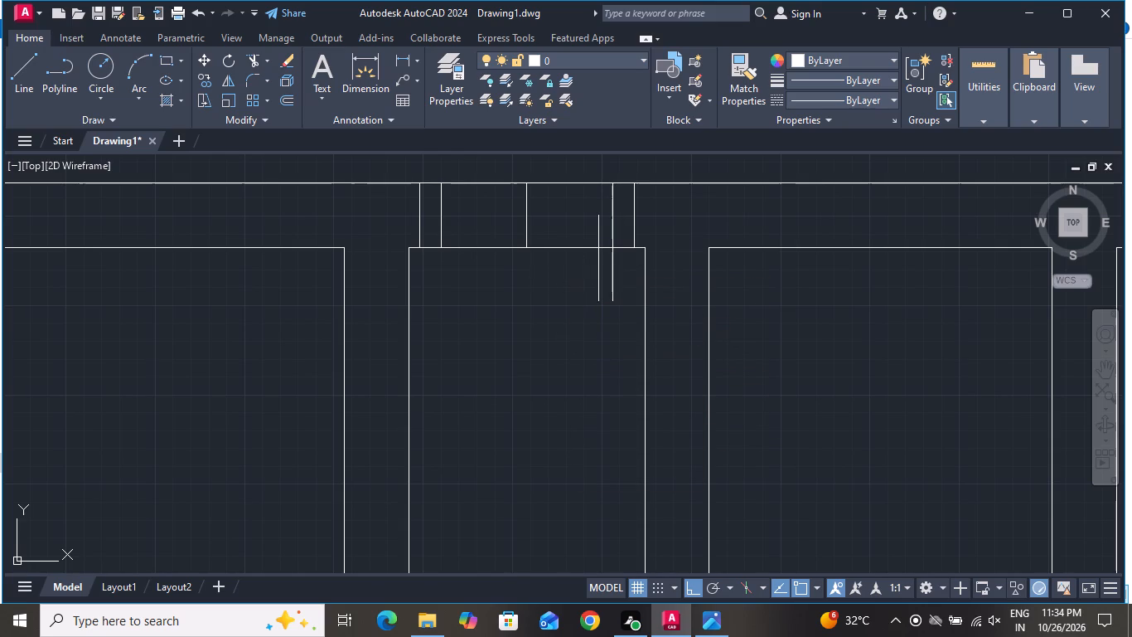
pyautogui.click(525, 211)
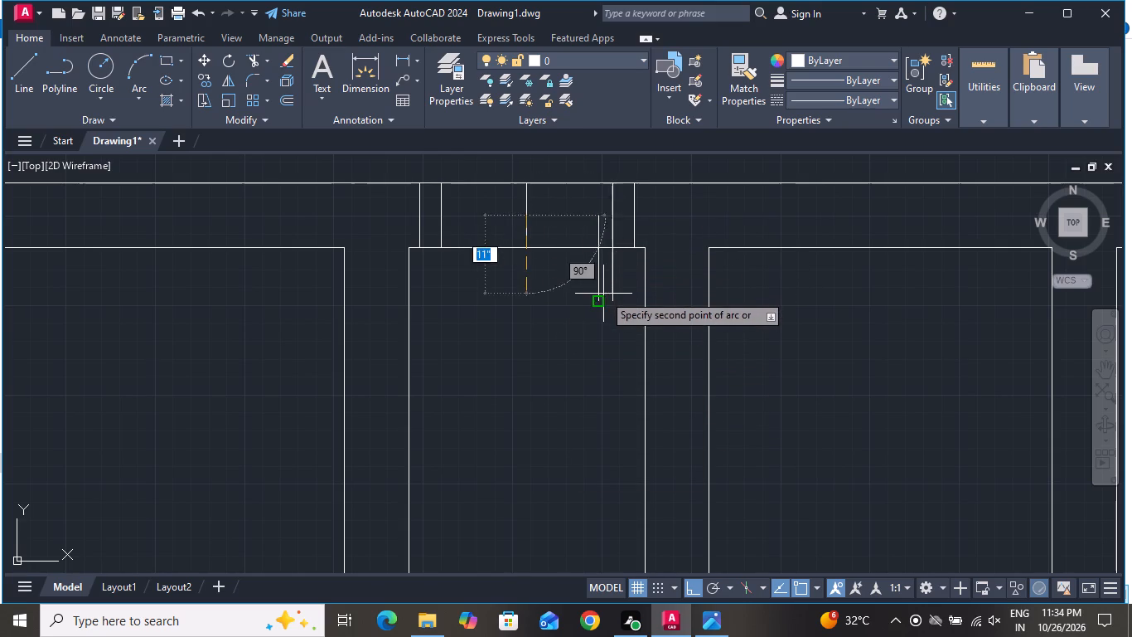
pyautogui.click(602, 295)
pyautogui.click(616, 299)
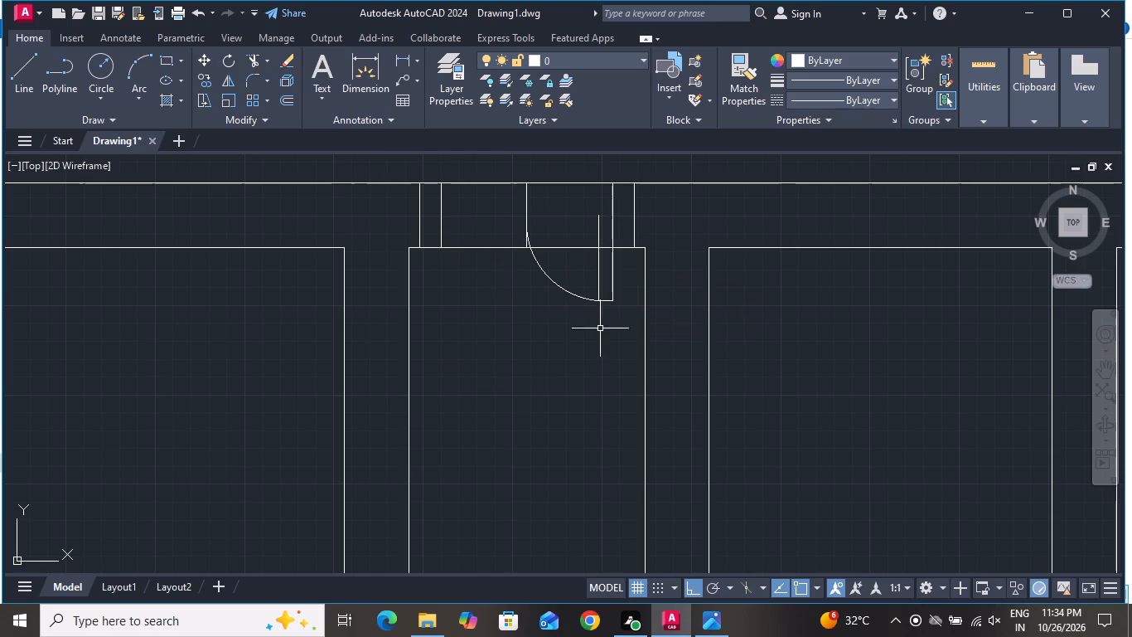
# Draw a short horizontal line closing the upper end of the right-hand door leaf.
pyautogui.click(36, 66)
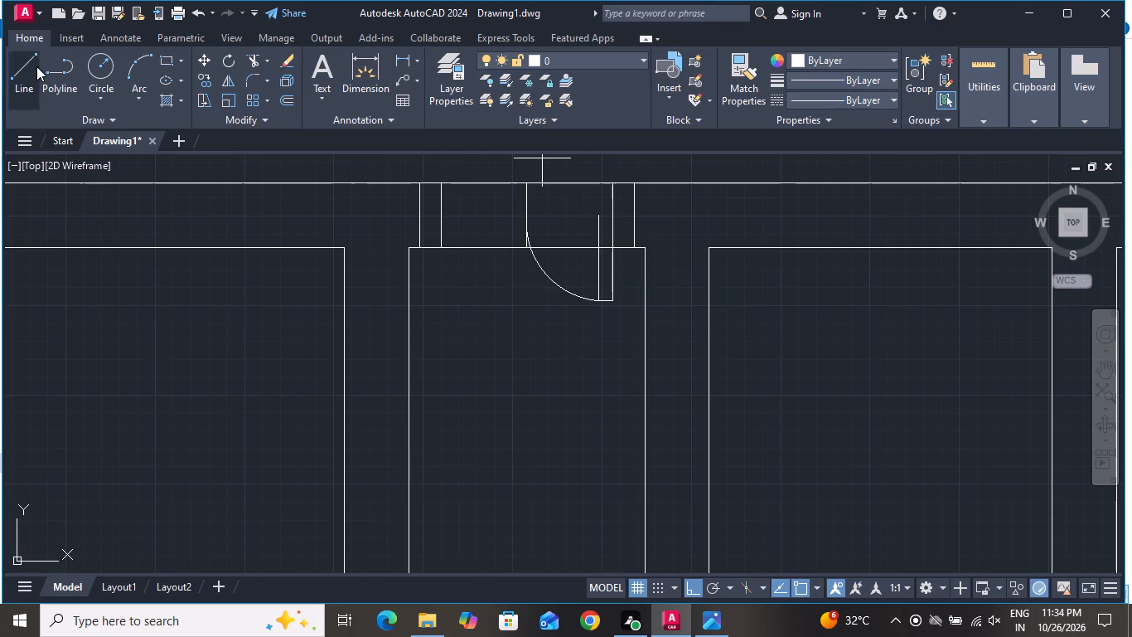
pyautogui.scroll(1, 567, 202)
pyautogui.click(615, 222)
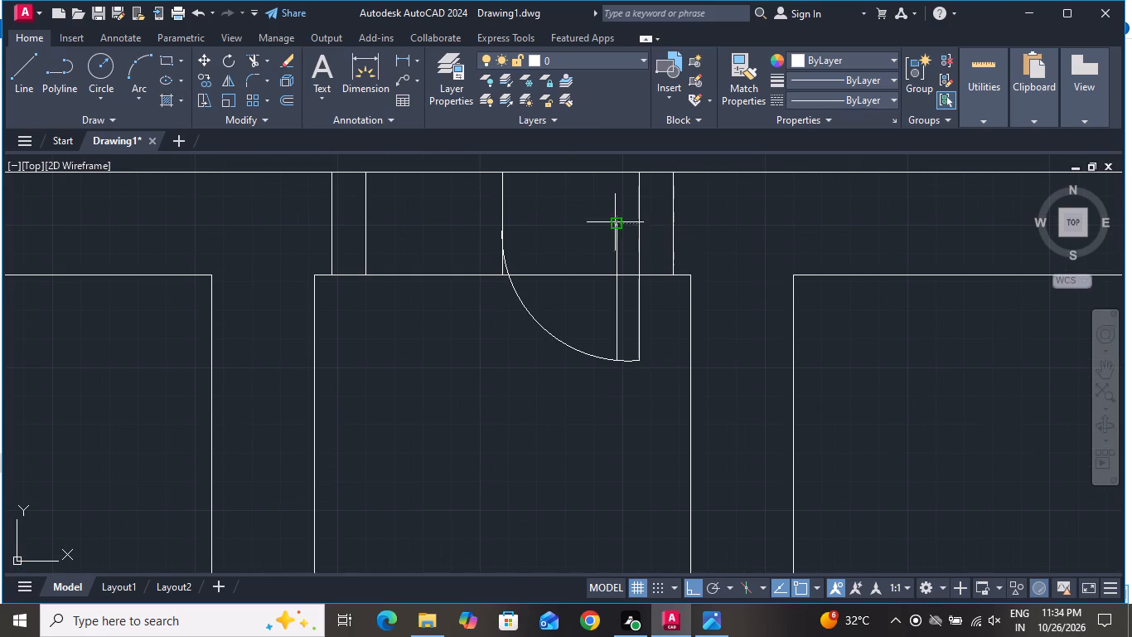
pyautogui.click(635, 222)
pyautogui.rightClick(636, 222)
pyautogui.click(651, 250)
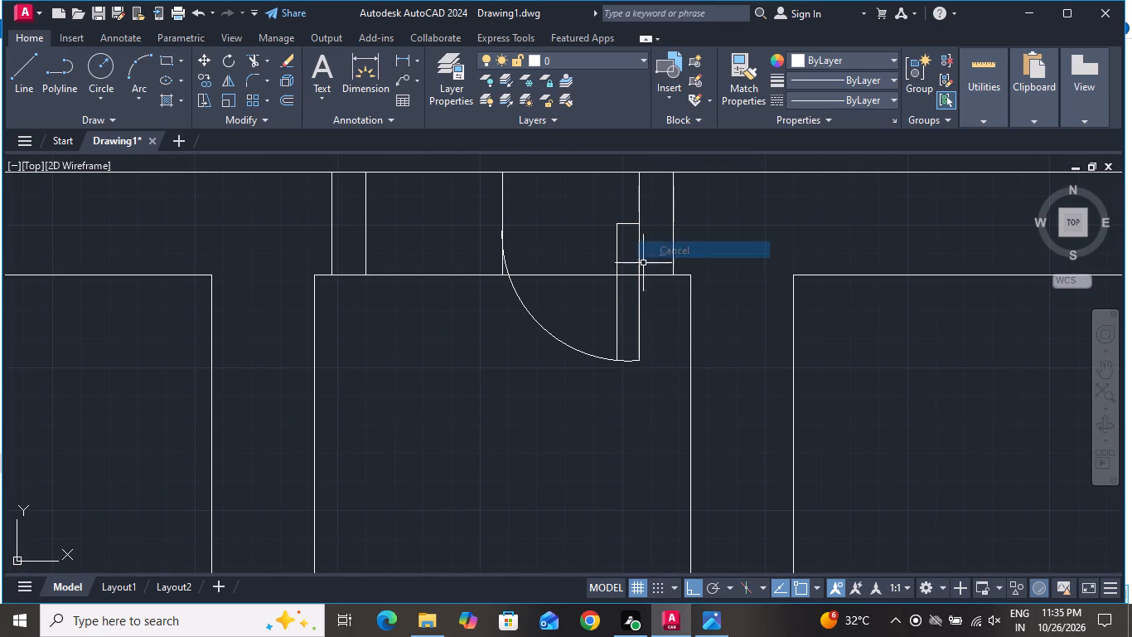
# Mirror the right door leaf's lines and swing arc about the vertical axis through the arc's upper end, keeping the source objects.
pyautogui.click(654, 296)
pyautogui.click(486, 376)
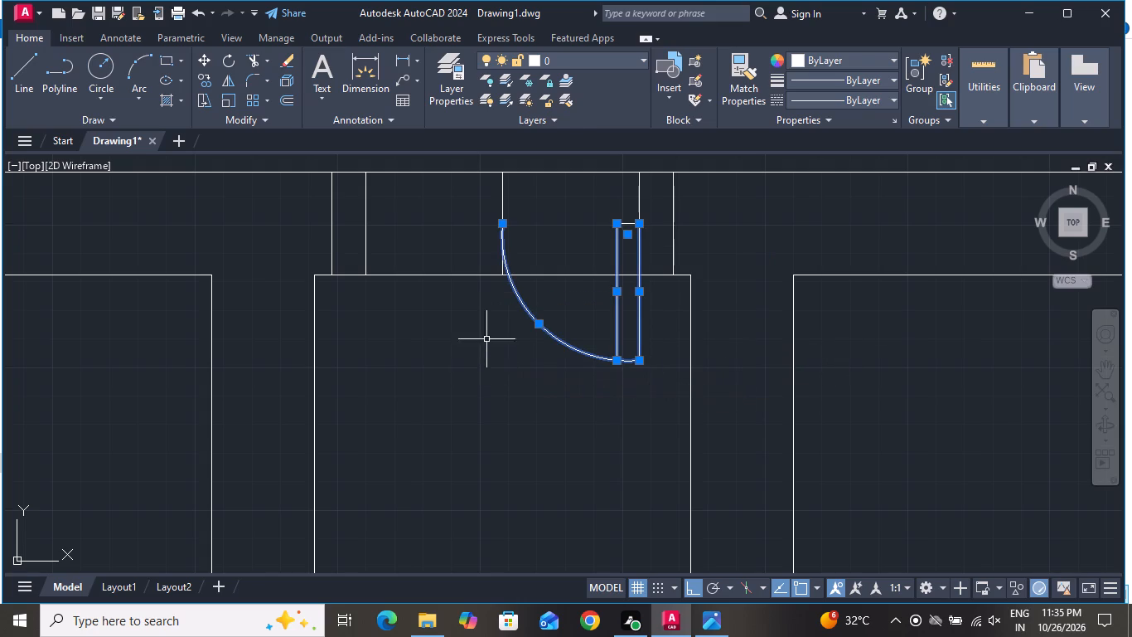
pyautogui.press('m')
pyautogui.press('i')
pyautogui.press('space')
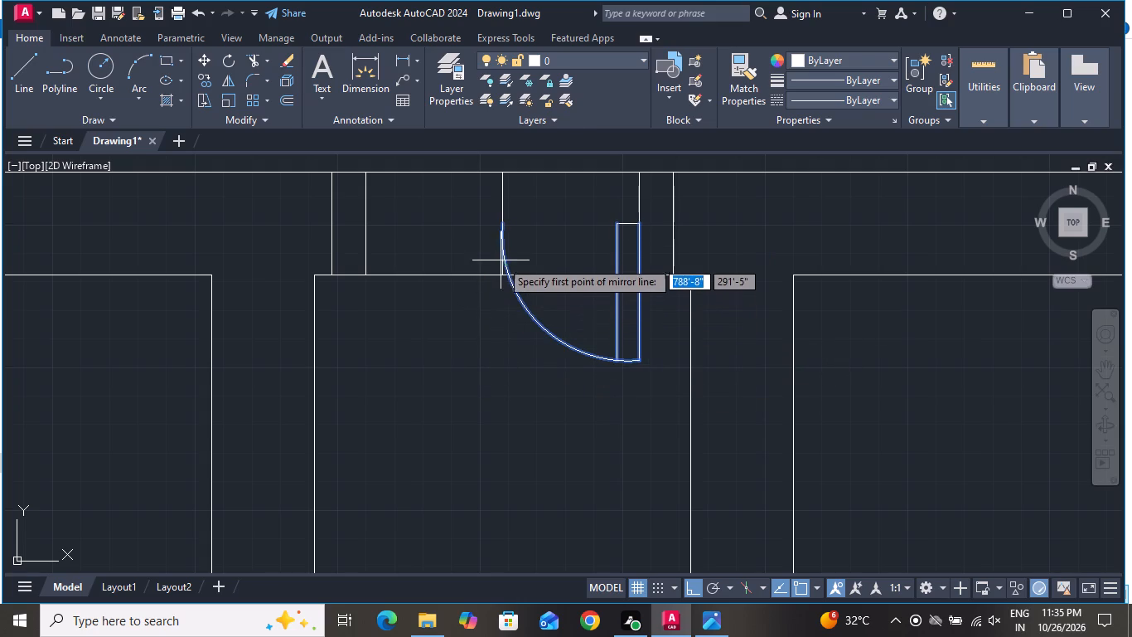
pyautogui.click(501, 224)
pyautogui.click(490, 376)
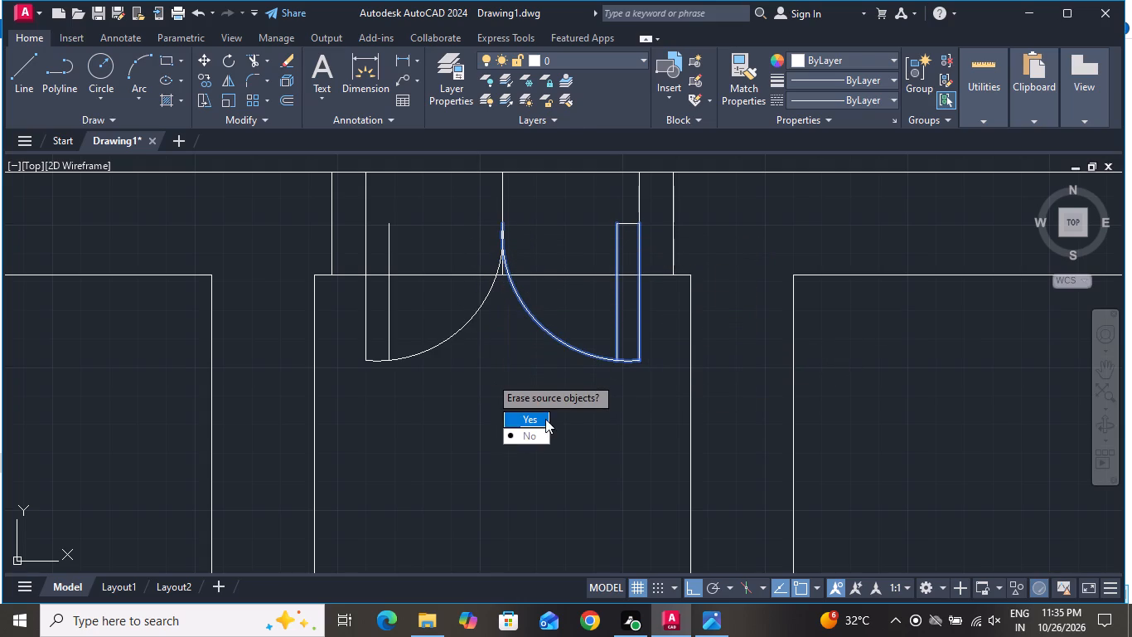
pyautogui.moveTo(540, 436); pyautogui.dragTo(490, 377)
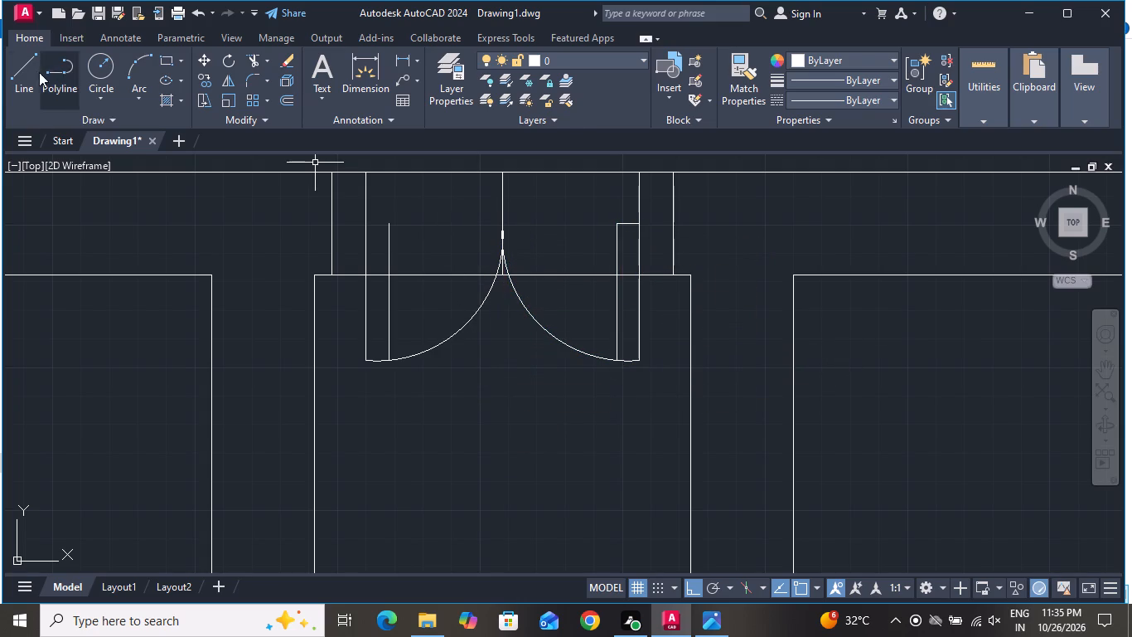
# Draw a short horizontal line closing the upper end of the mirrored left door leaf.
pyautogui.click(25, 73)
pyautogui.click(384, 226)
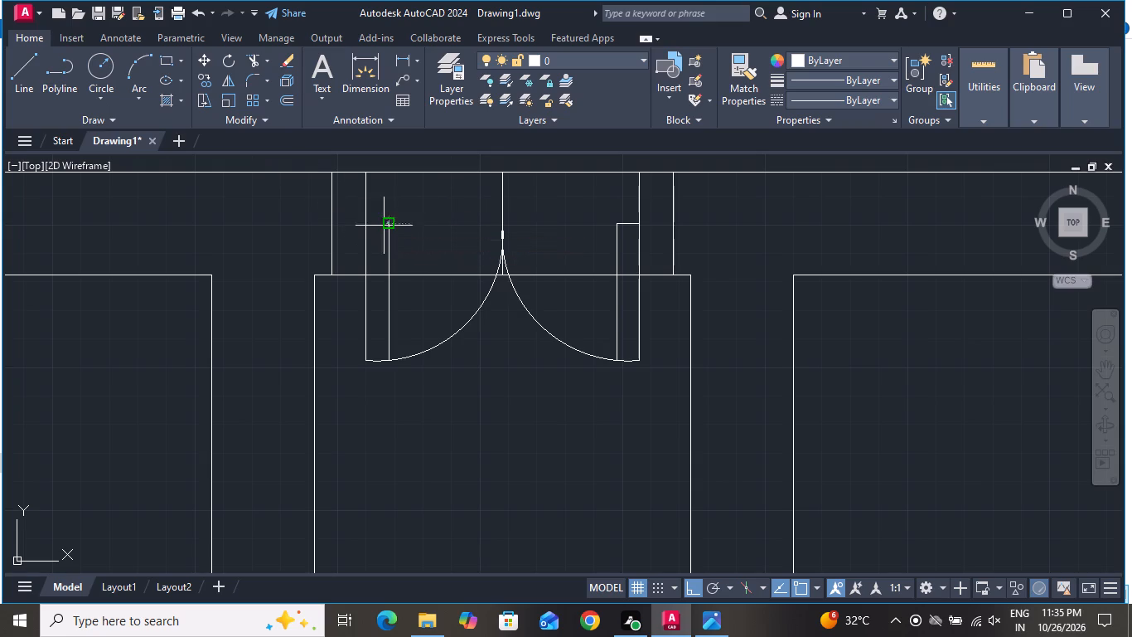
pyautogui.click(364, 225)
pyautogui.rightClick(370, 215)
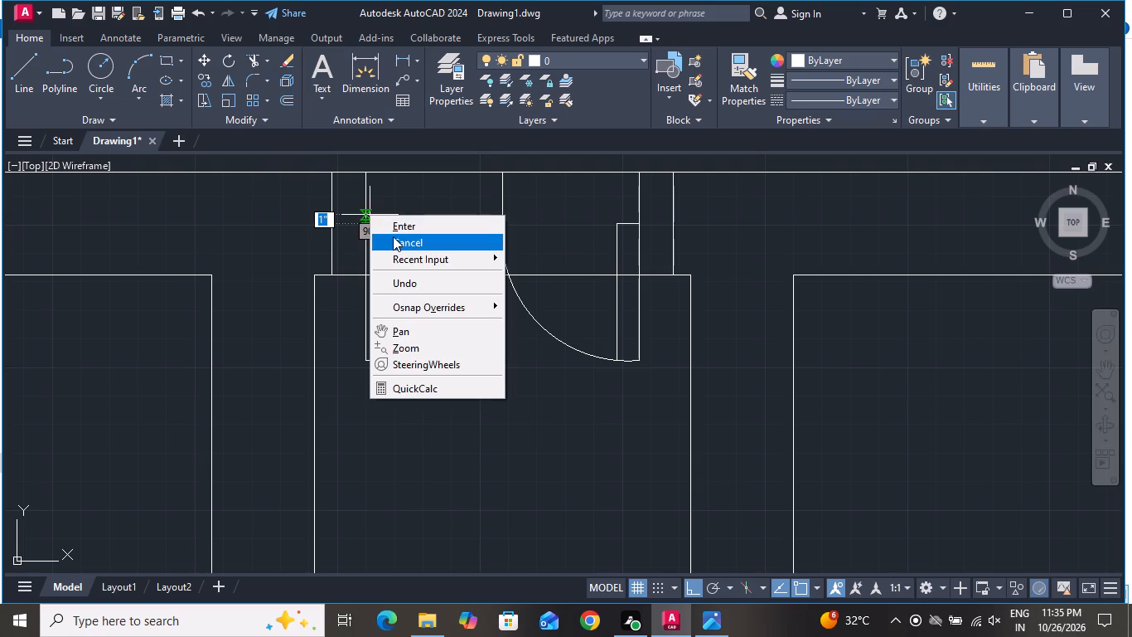
pyautogui.click(393, 237)
# Trim both opening side lines between the door leaves' upper ends and the inner wall line.
pyautogui.click(253, 62)
pyautogui.click(346, 243)
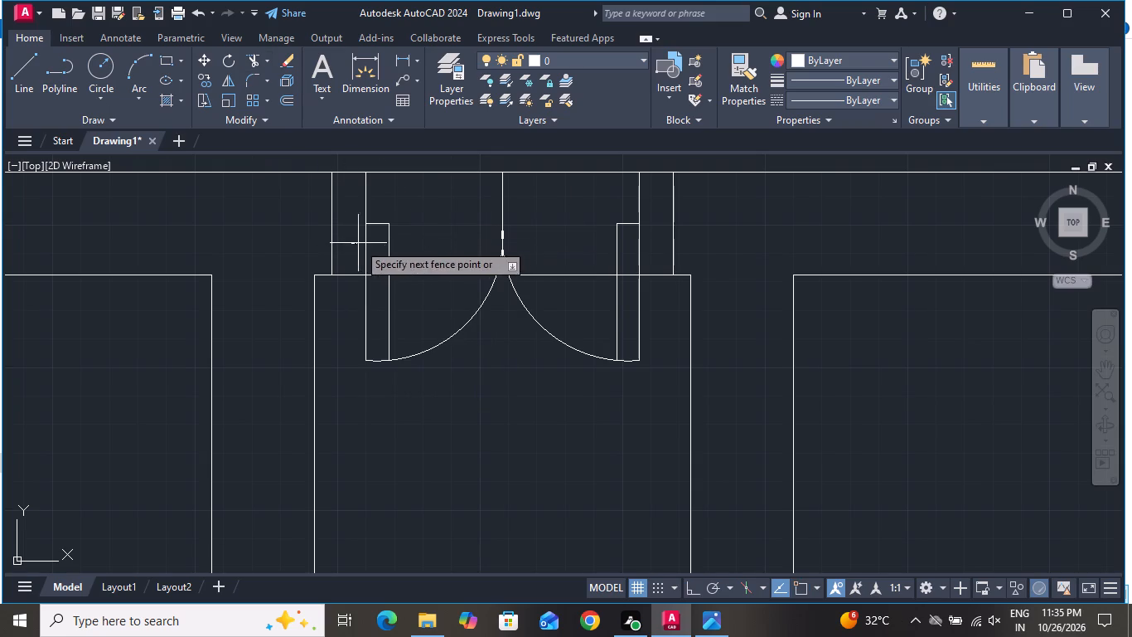
pyautogui.click(366, 239)
pyautogui.click(356, 247)
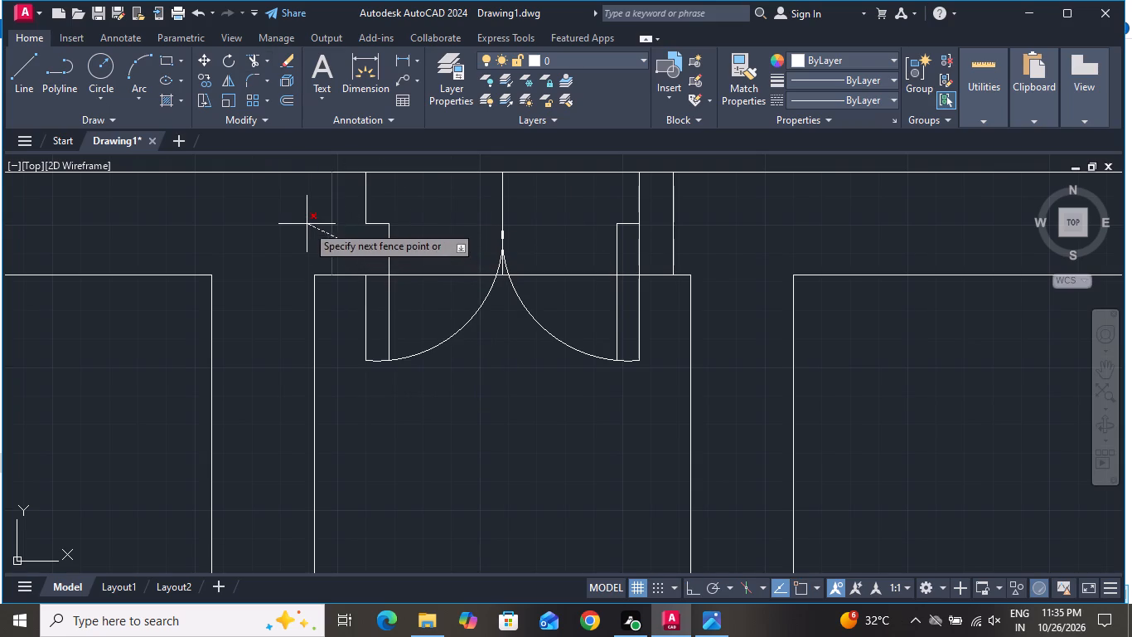
pyautogui.click(365, 249)
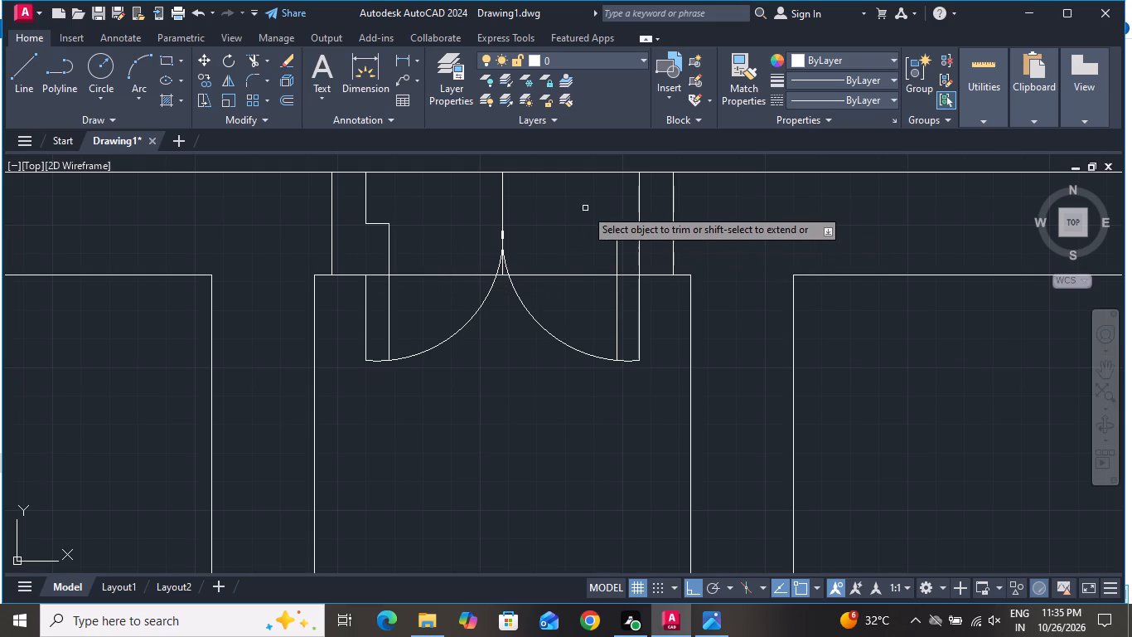
pyautogui.click(651, 246)
pyautogui.click(629, 256)
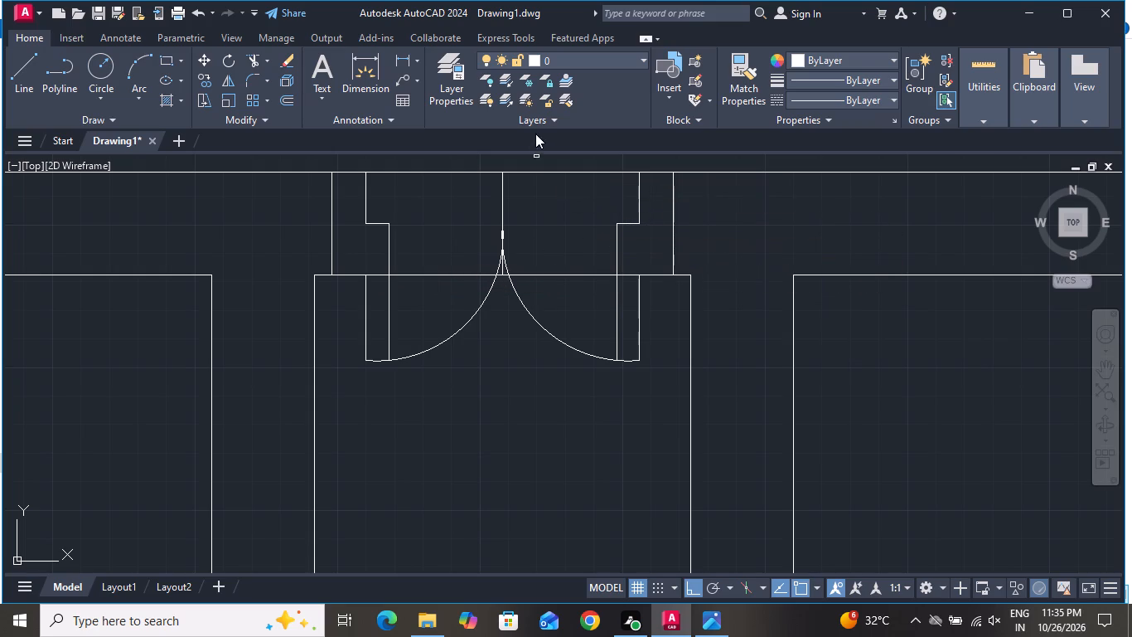
# Trim the outer and inner wall lines across the door opening and the upper part of its centre line.
pyautogui.click(556, 173)
pyautogui.click(564, 271)
pyautogui.click(563, 295)
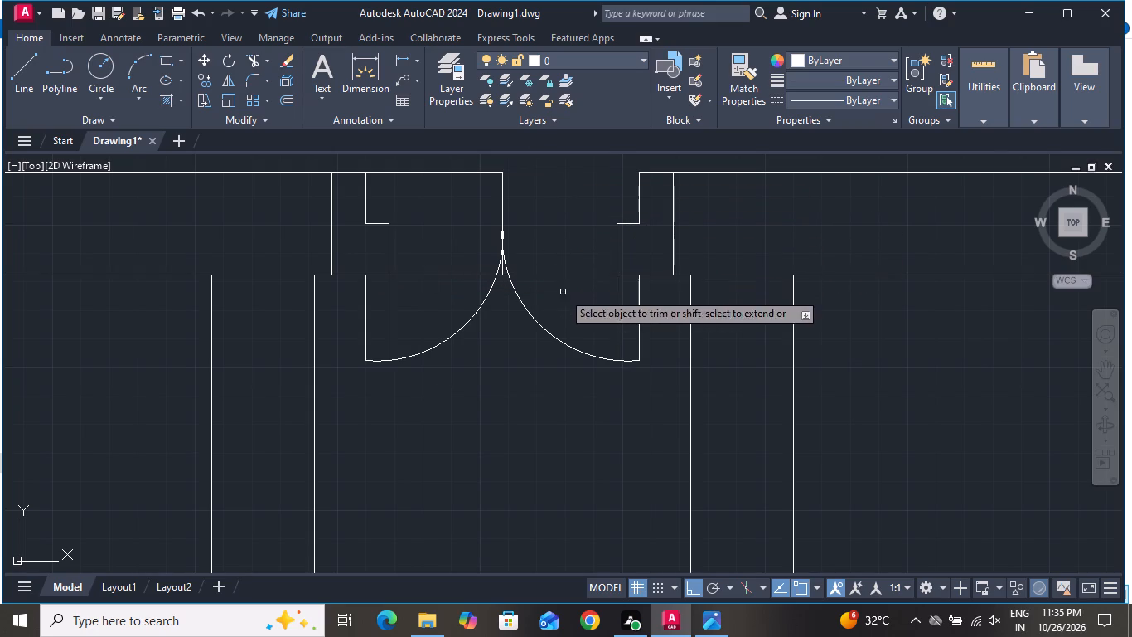
pyautogui.click(510, 187)
pyautogui.click(491, 225)
pyautogui.click(436, 283)
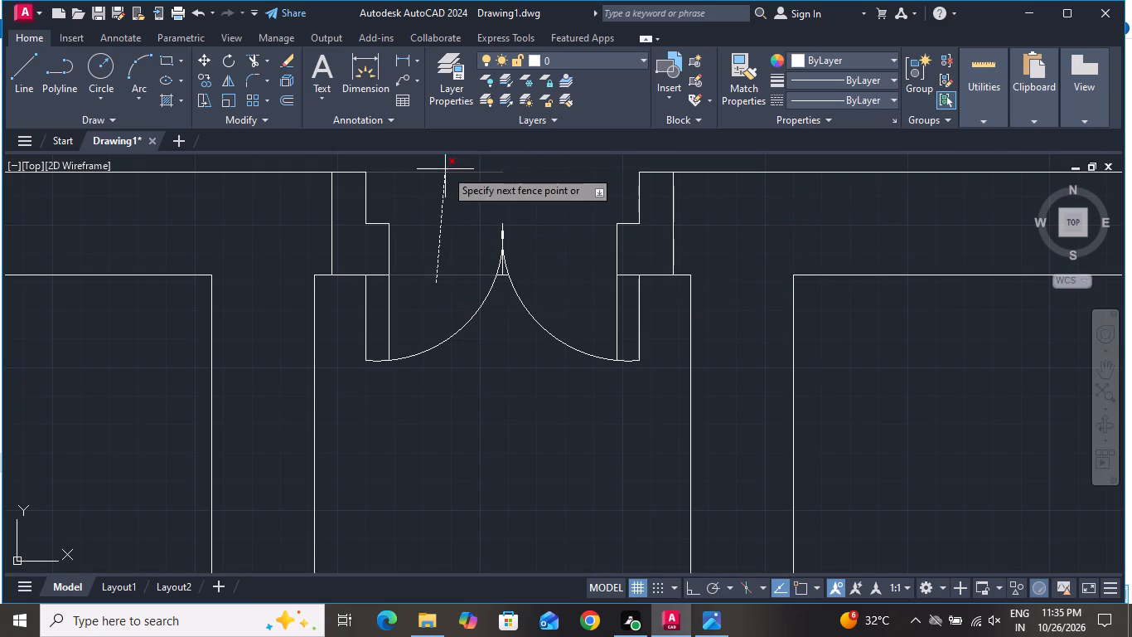
pyautogui.click(446, 168)
# Trim the leftover centre line and inner wall line pieces where the two swing arcs meet.
pyautogui.scroll(-1, 591, 227)
pyautogui.scroll(-1, 665, 238)
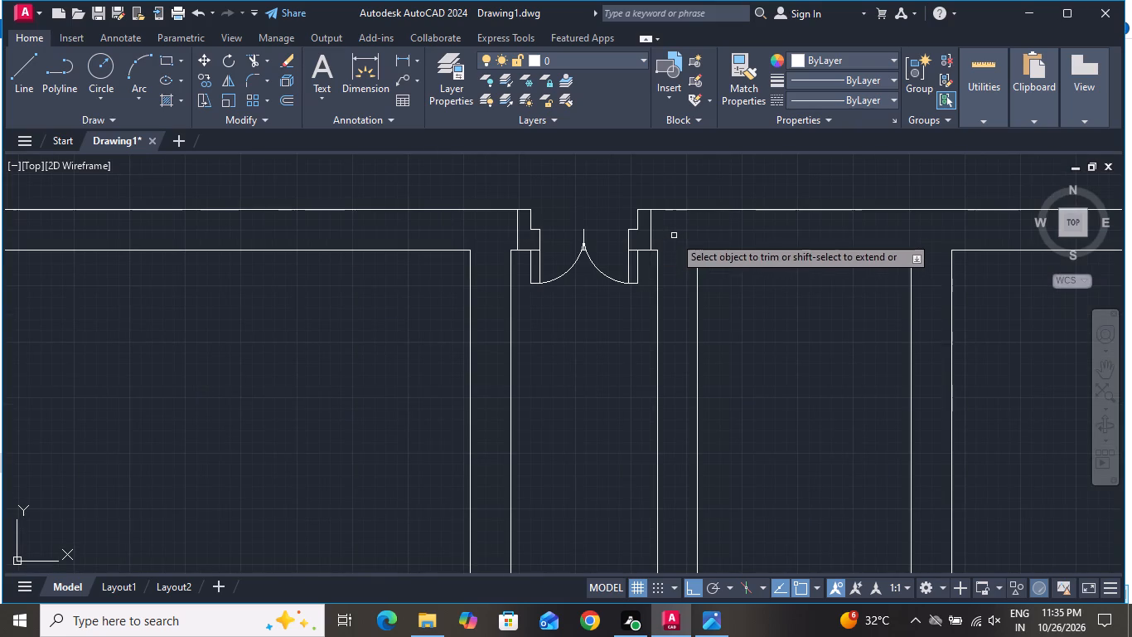
pyautogui.scroll(3, 614, 230)
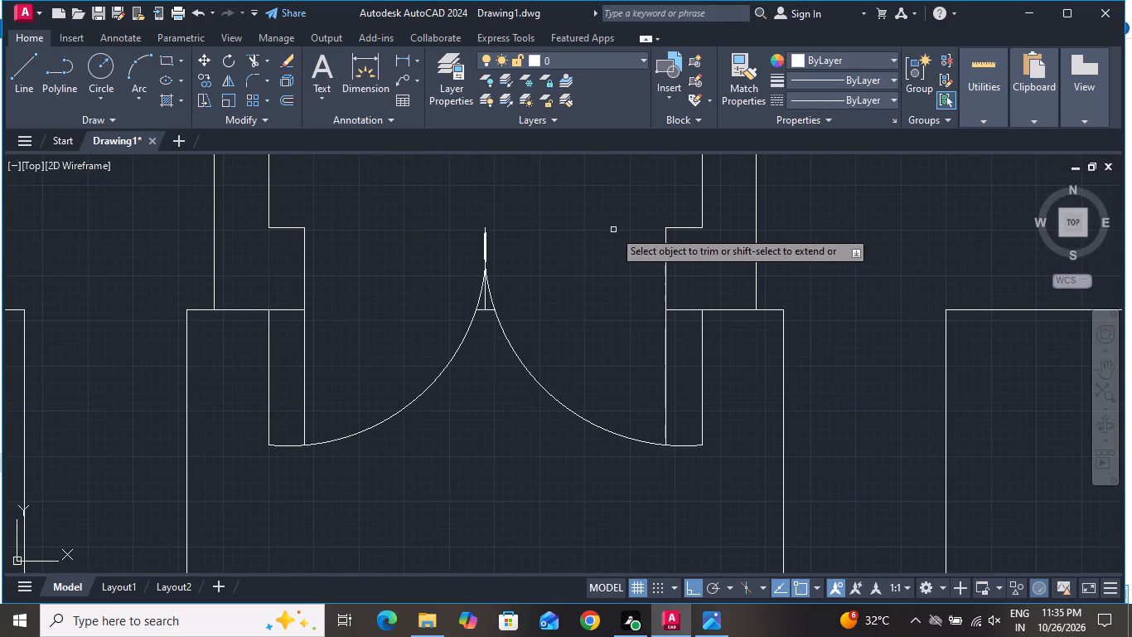
pyautogui.scroll(2, 542, 256)
pyautogui.click(448, 247)
pyautogui.click(365, 231)
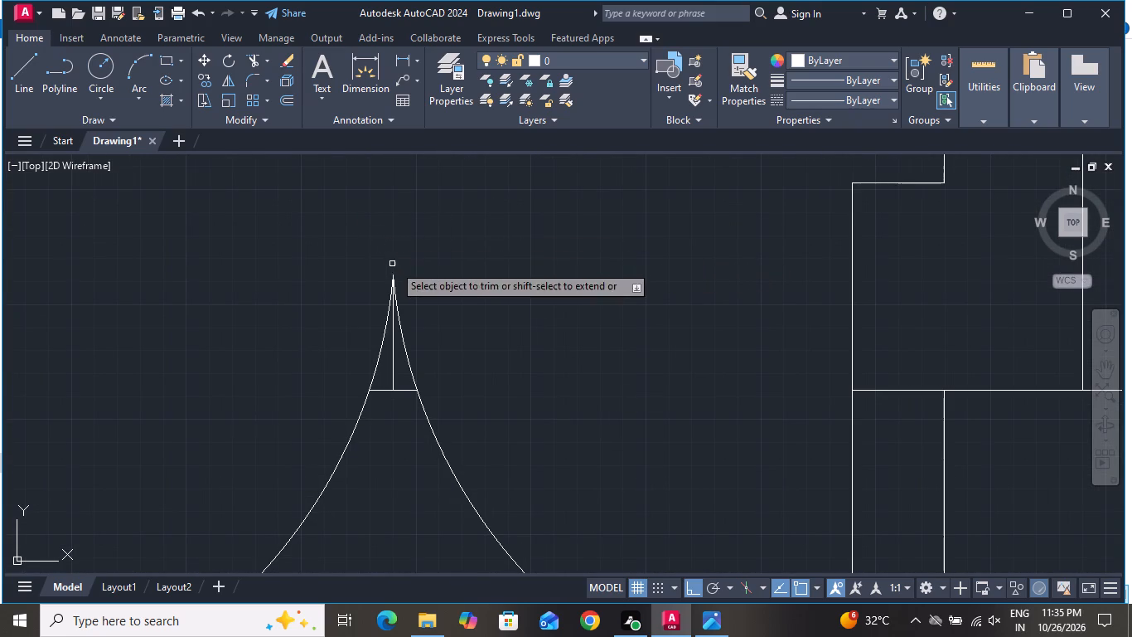
pyautogui.click(389, 350)
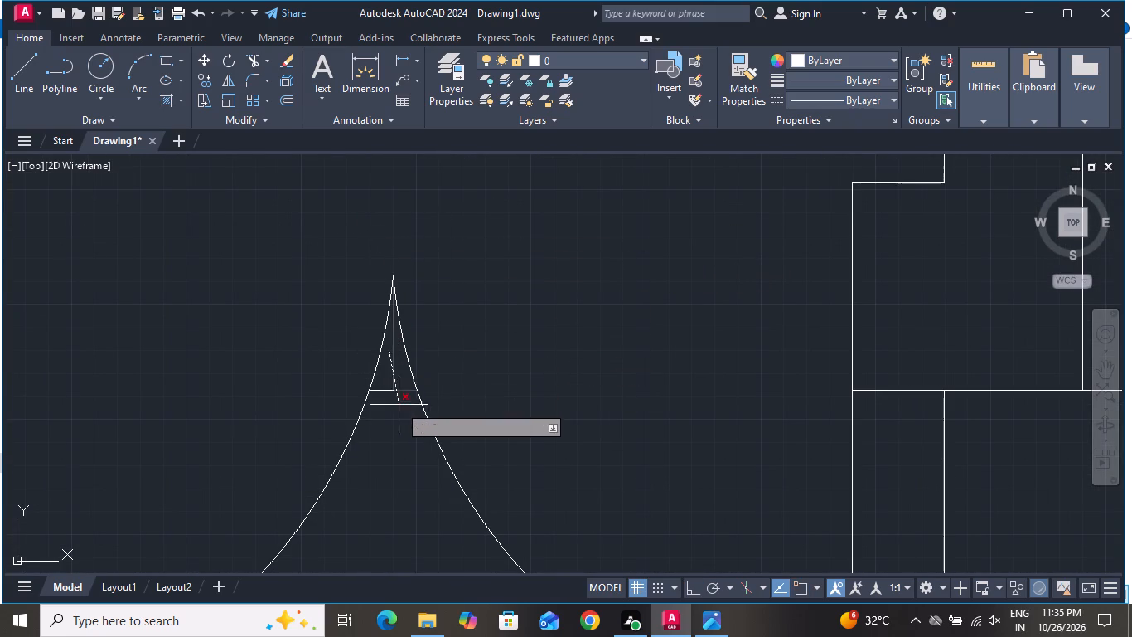
pyautogui.click(400, 415)
pyautogui.scroll(-4, 477, 340)
pyautogui.rightClick(513, 234)
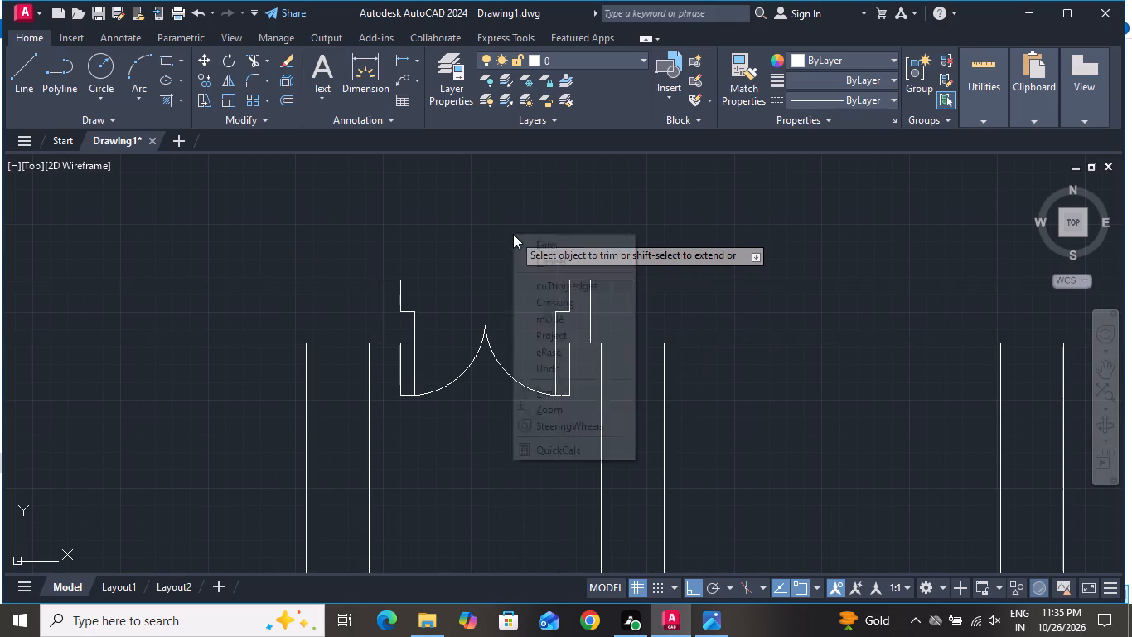
pyautogui.click(572, 249)
# Draw a horizontal line across the door opening along the outer wall face, joining its two upper corners.
pyautogui.click(9, 59)
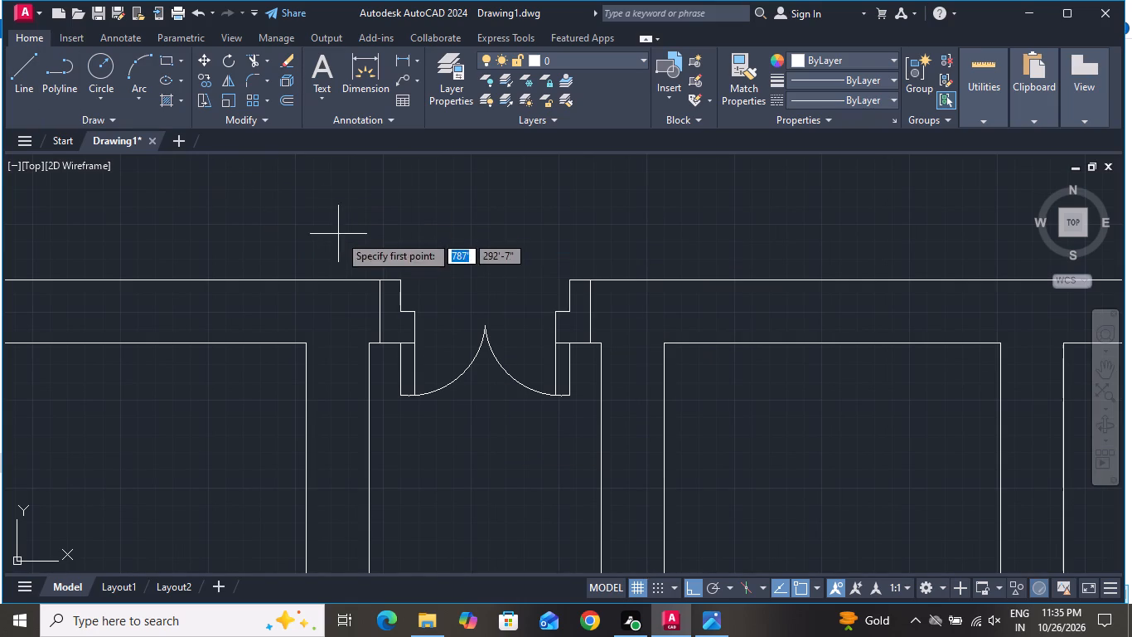
pyautogui.click(404, 284)
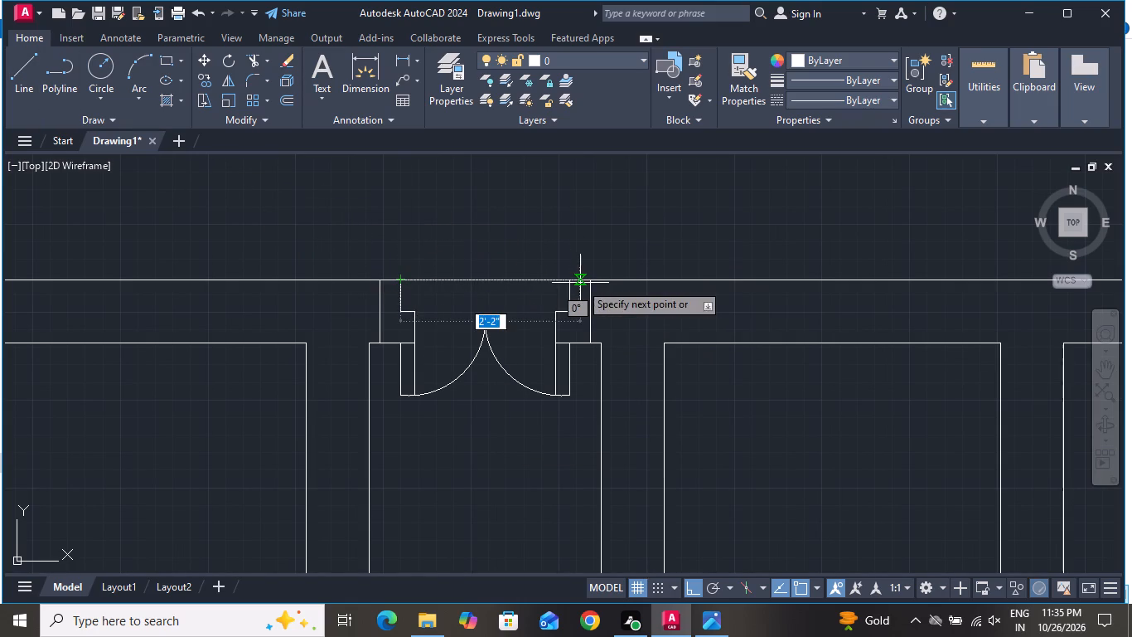
pyautogui.click(567, 276)
pyautogui.rightClick(567, 275)
pyautogui.click(584, 294)
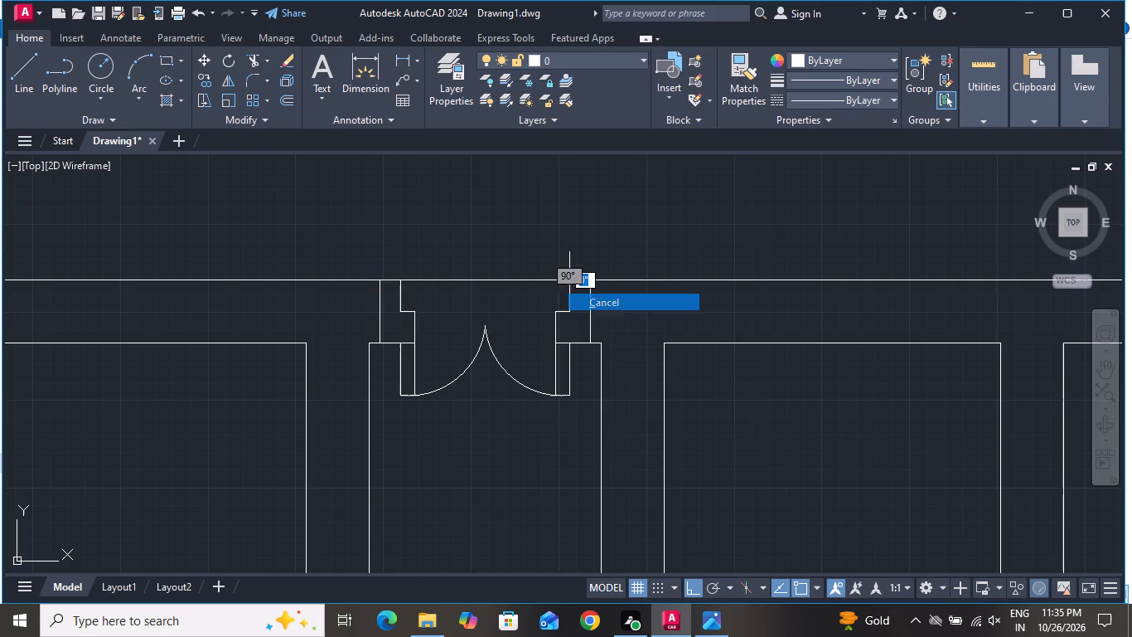